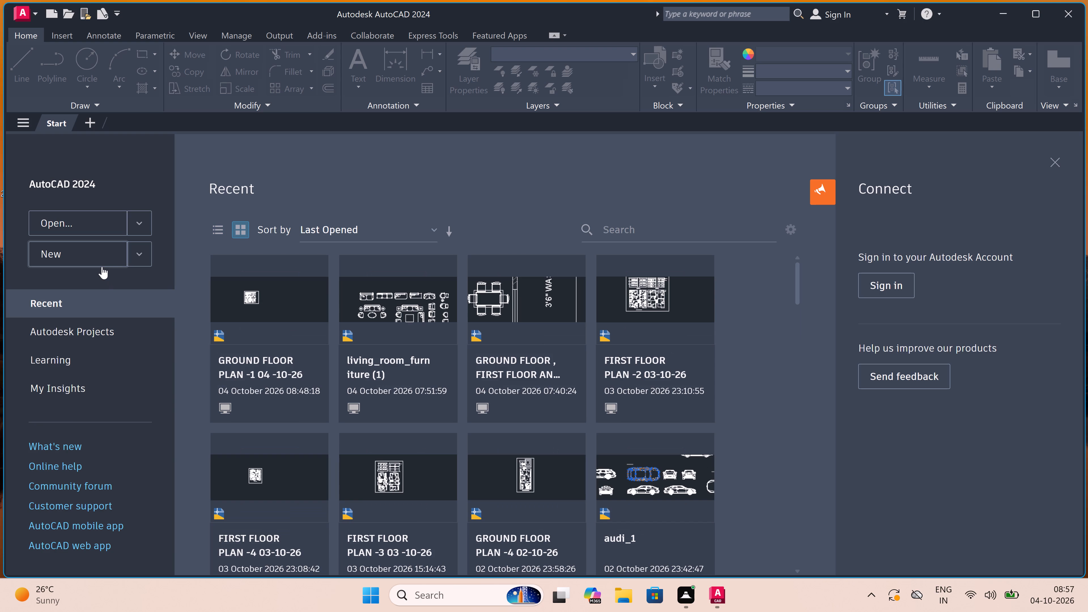
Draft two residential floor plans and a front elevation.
Create a new blank drawing.
double_click(65, 258)
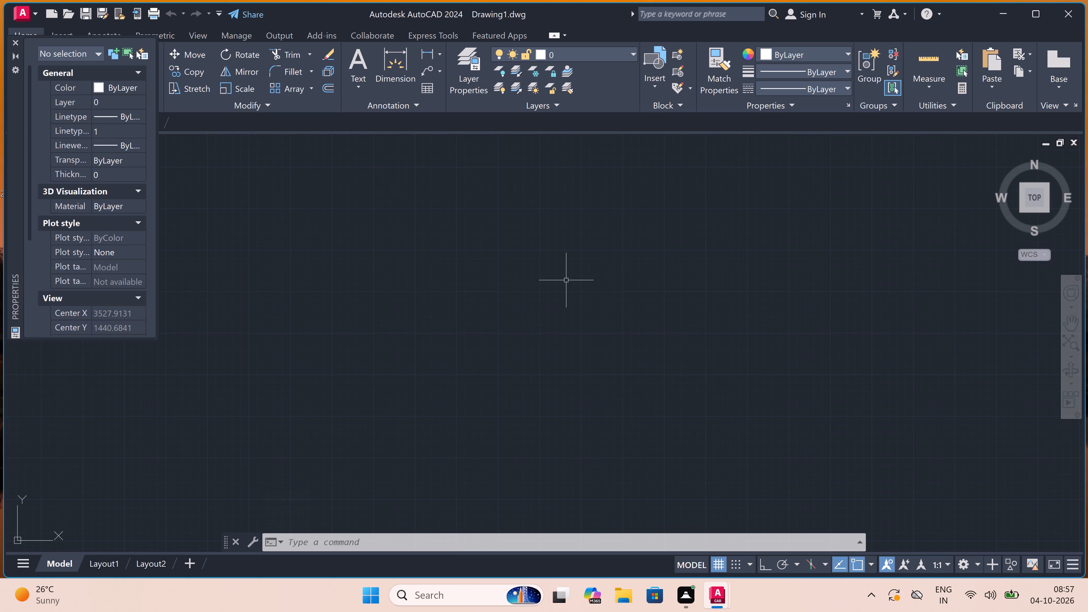
Configure the drawing units to Engineering length type with insertion scale in inches.
text(un)
key(space)
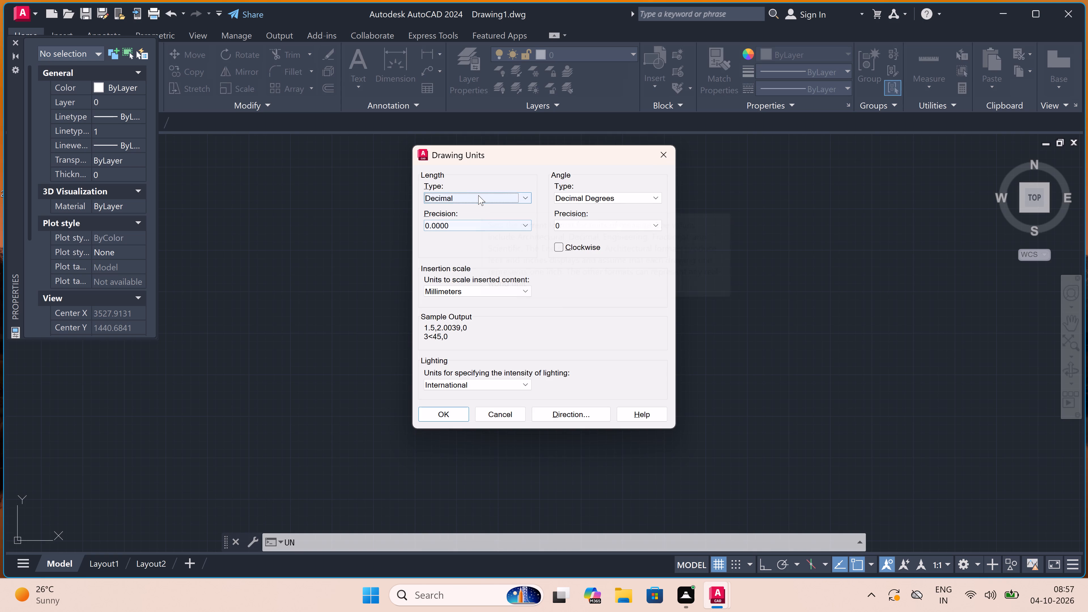
click(478, 195)
click(470, 221)
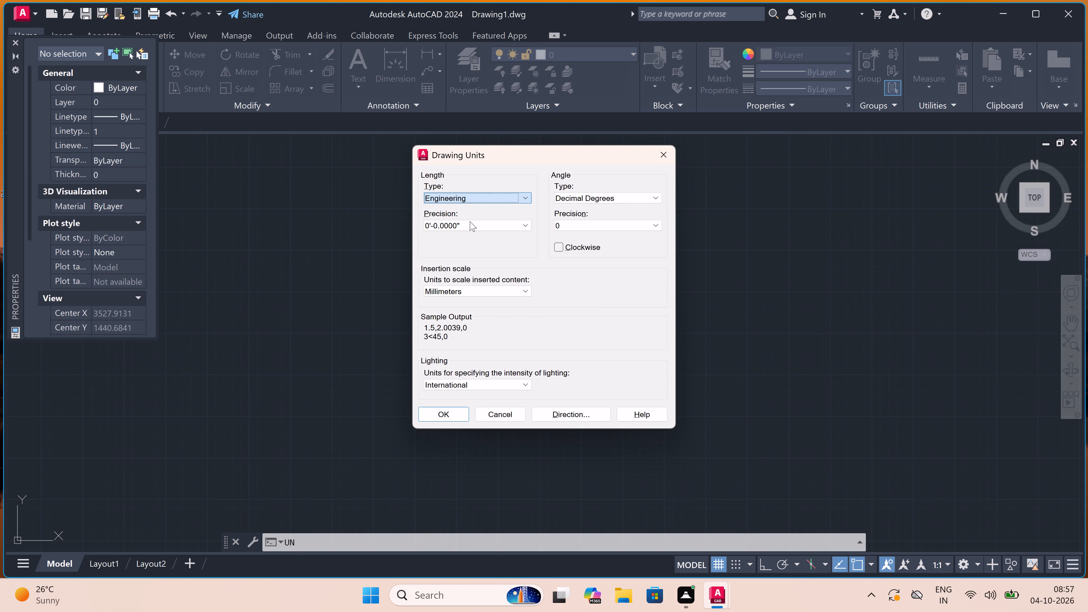
click(460, 221)
click(450, 229)
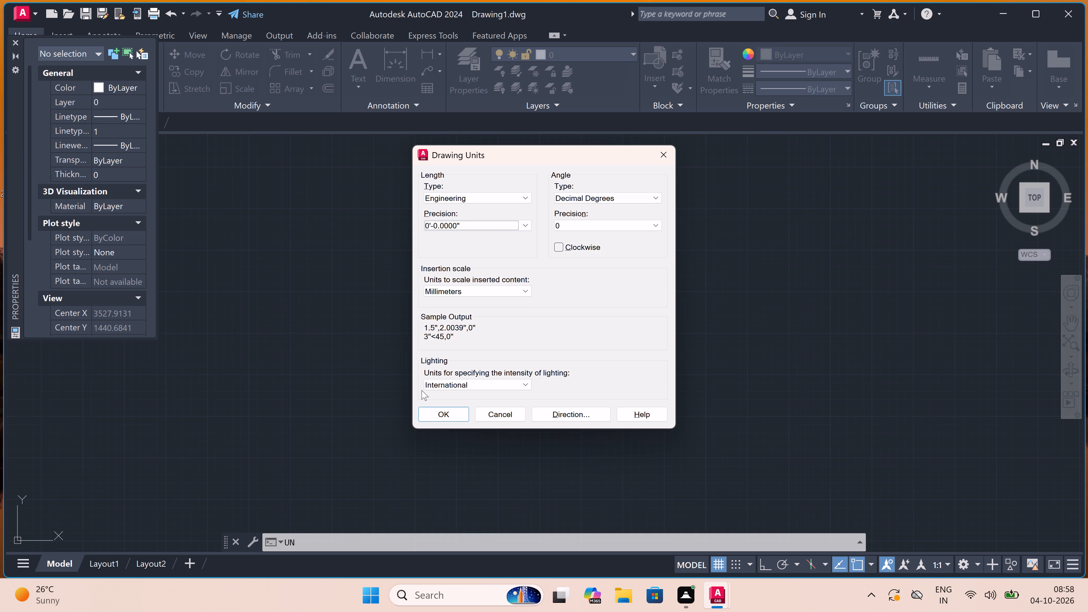
click(467, 290)
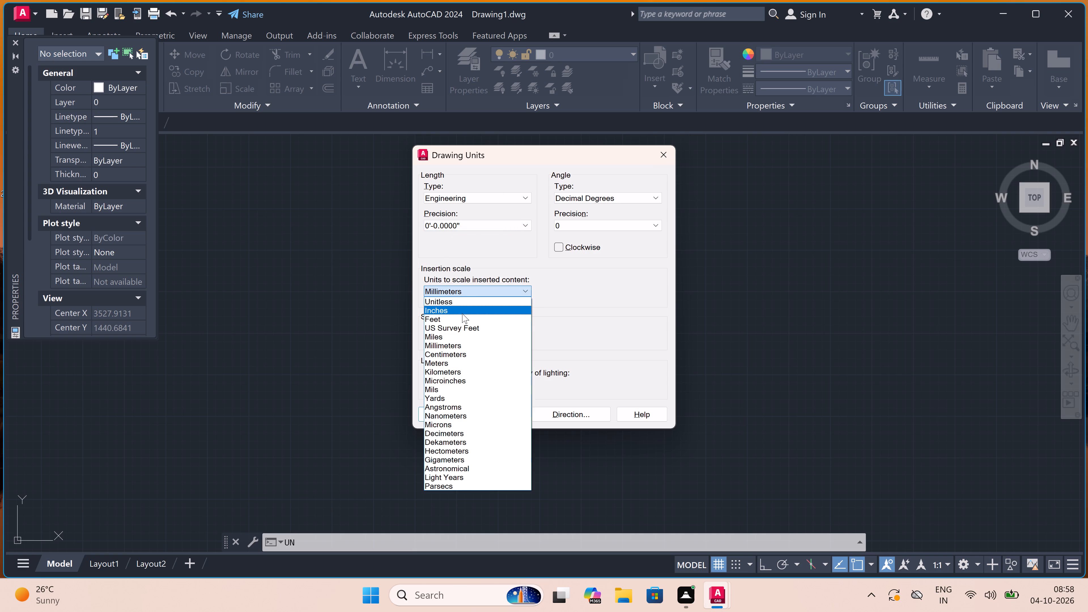
click(461, 311)
click(430, 410)
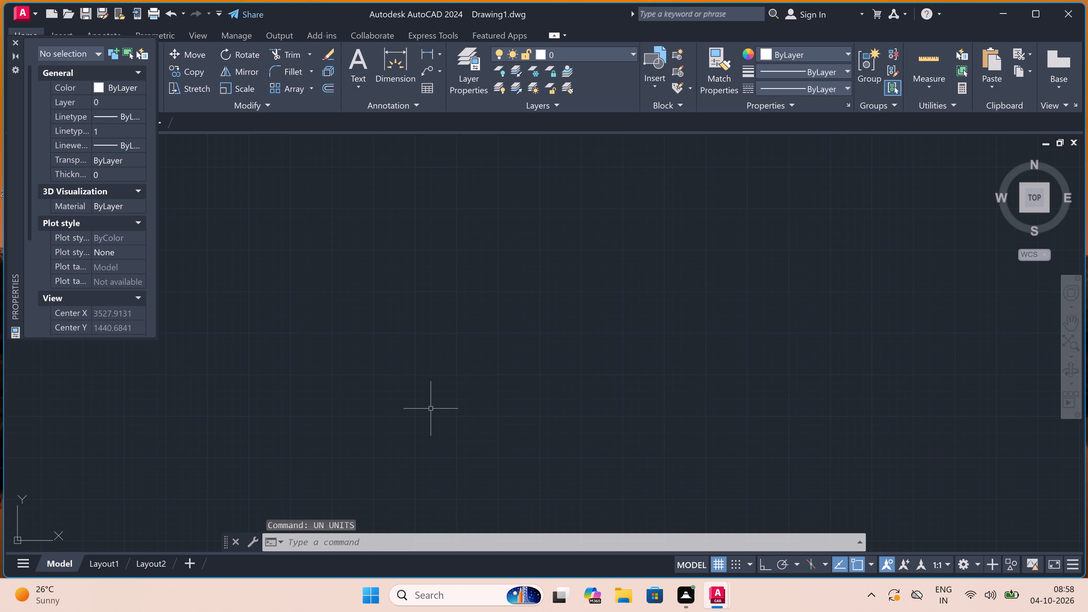
Draw a horizontal and a vertical construction line through one common point, with Ortho on.
key(x)
text(l)
key(space)
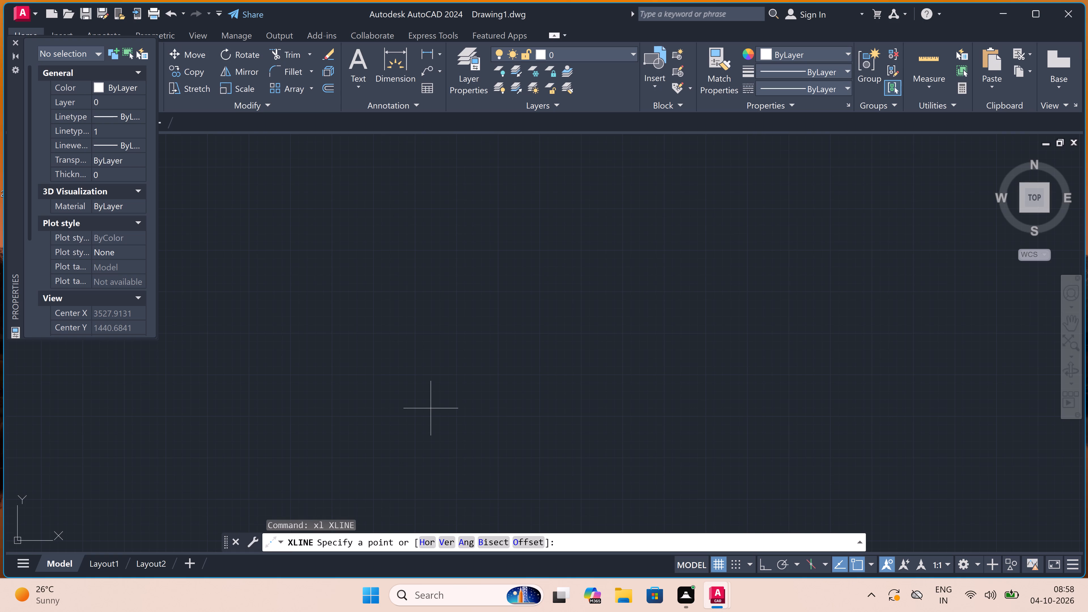
click(363, 224)
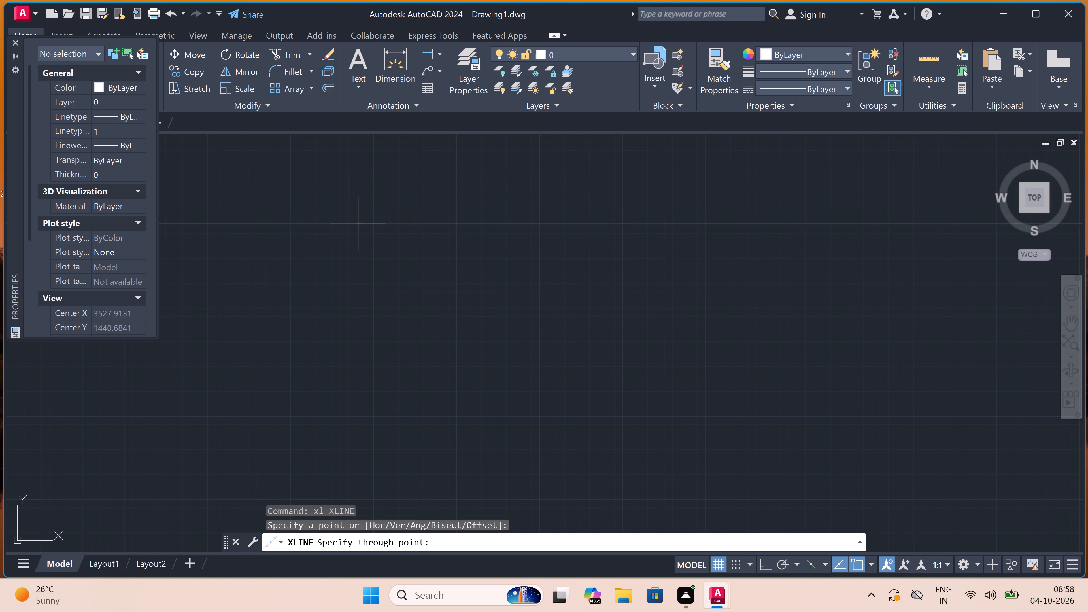
key(F8)
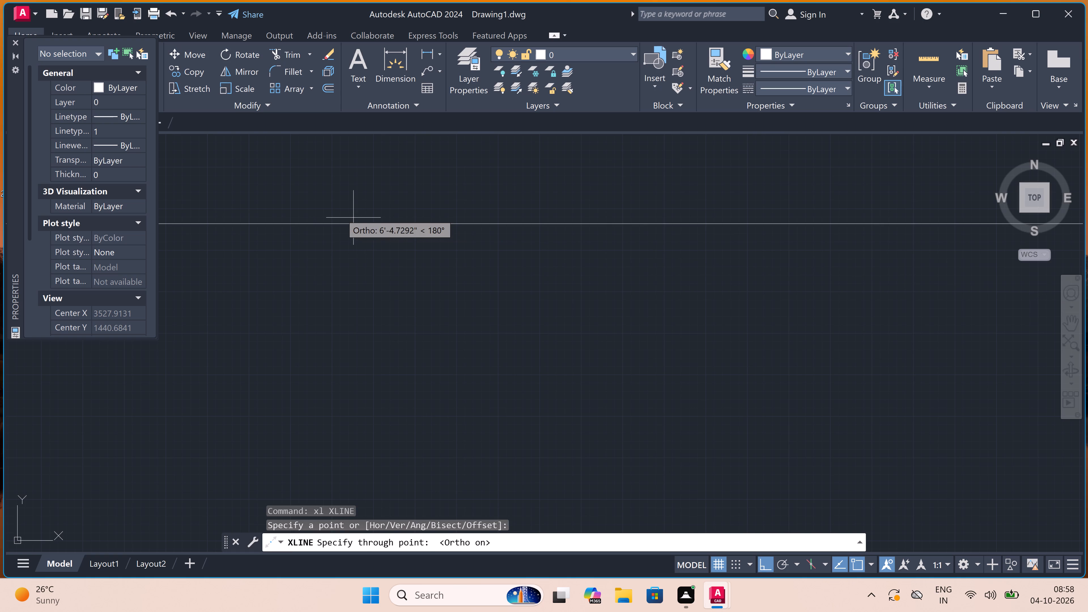
click(337, 212)
click(347, 309)
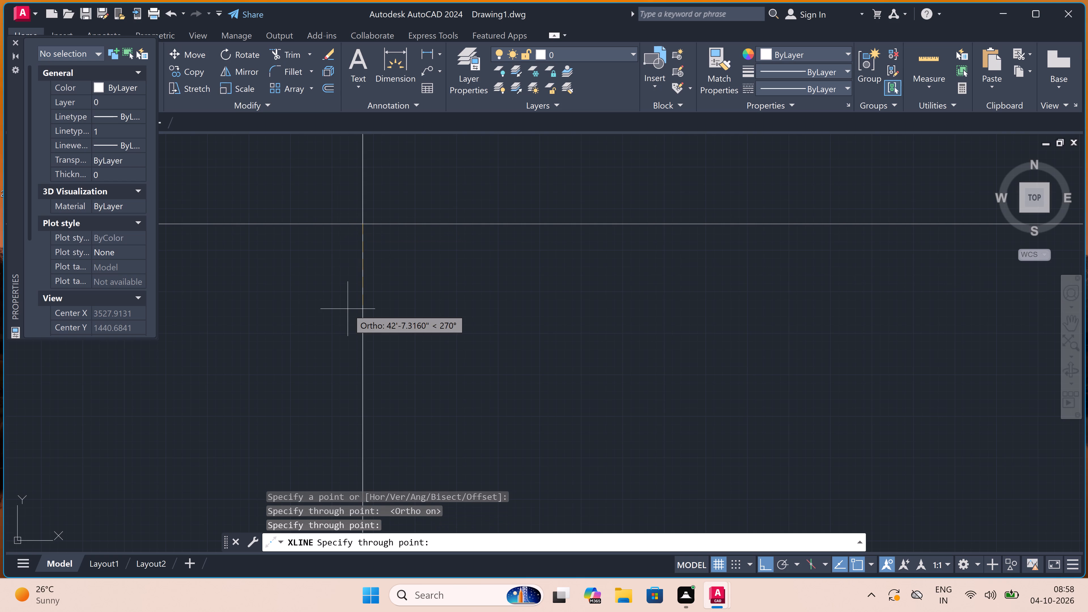
key(Escape)
Trim the construction lines above and to the left of their intersection to leave an upper-left corner.
key(r)
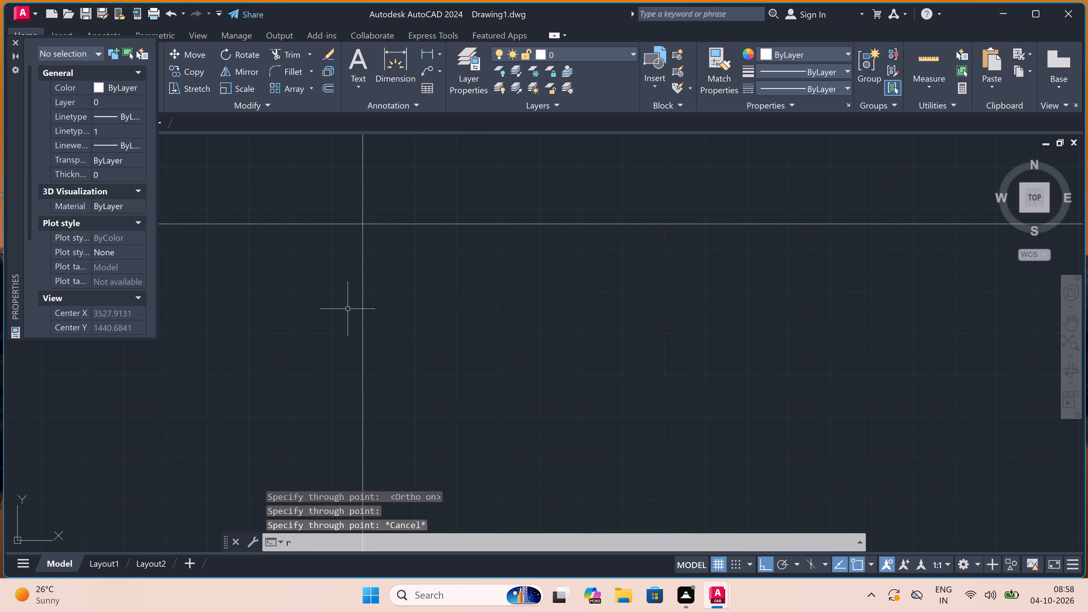
key(Escape)
text(tr)
key(space)
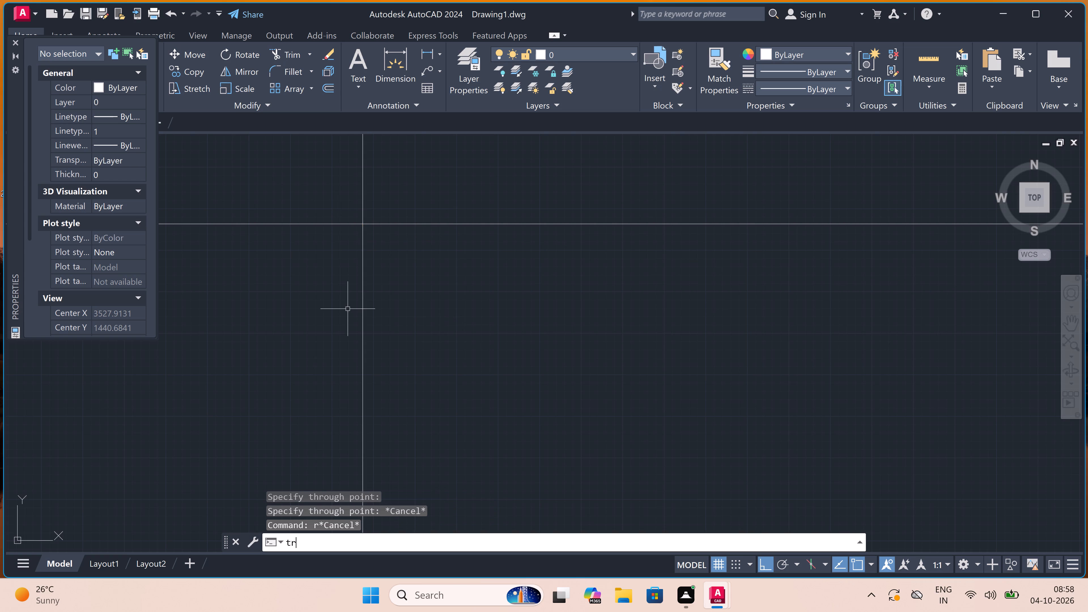
click(388, 149)
click(244, 260)
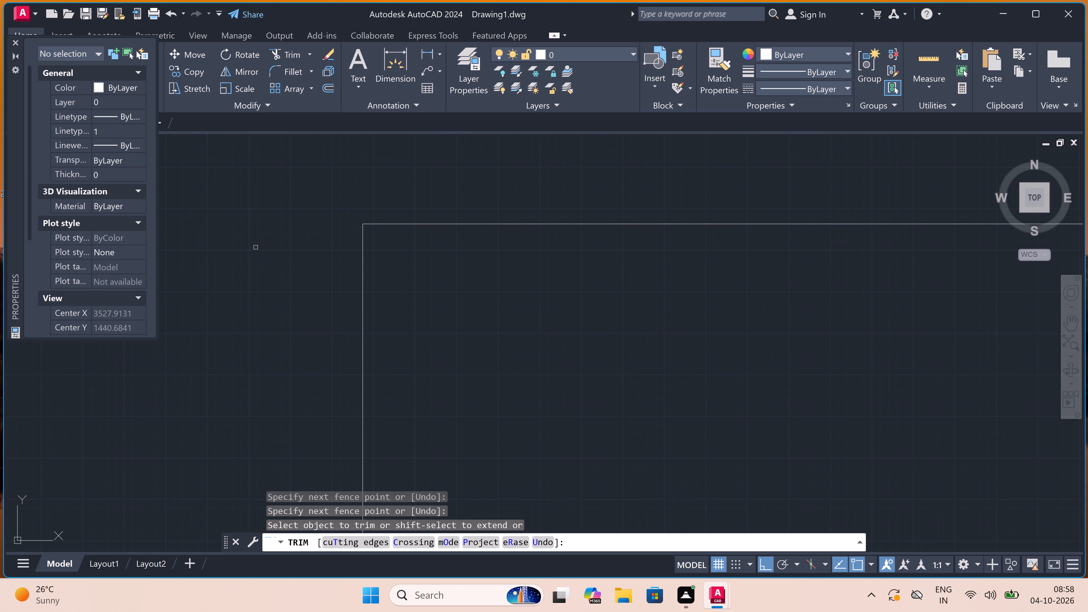
scroll(450, 201, up, 2)
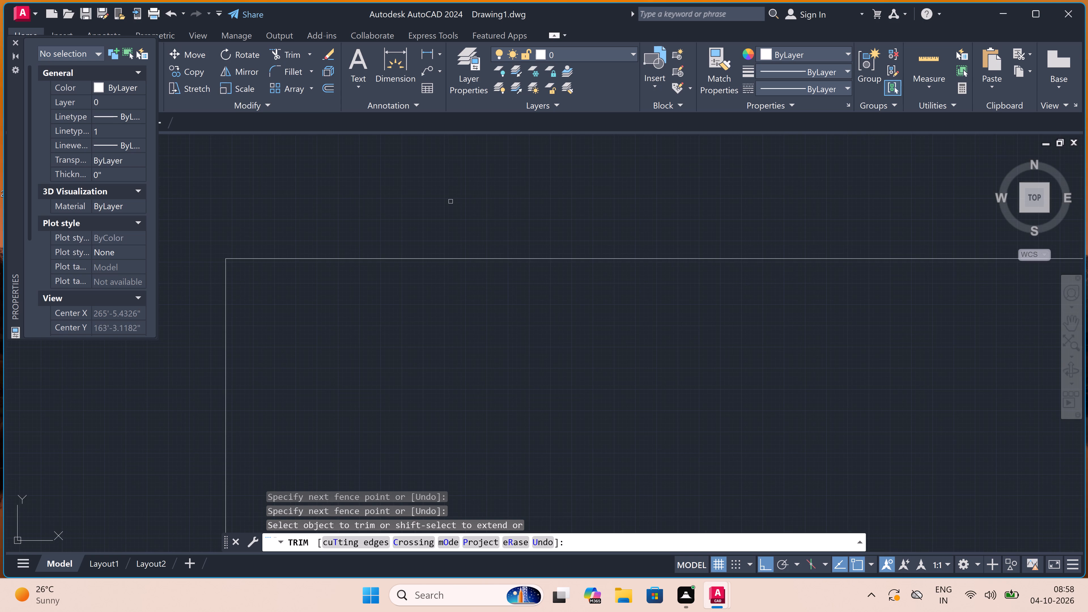
key(Escape)
Offset the top horizontal line and the left vertical line 9" inward to form the outer walls.
scroll(450, 199, down, 1)
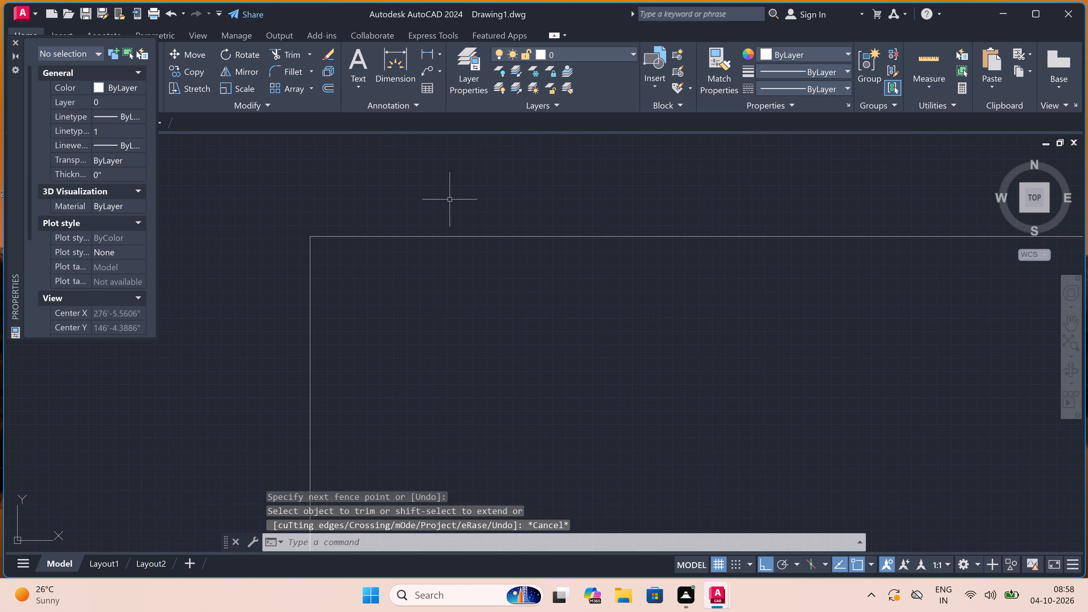
scroll(343, 238, up, 2)
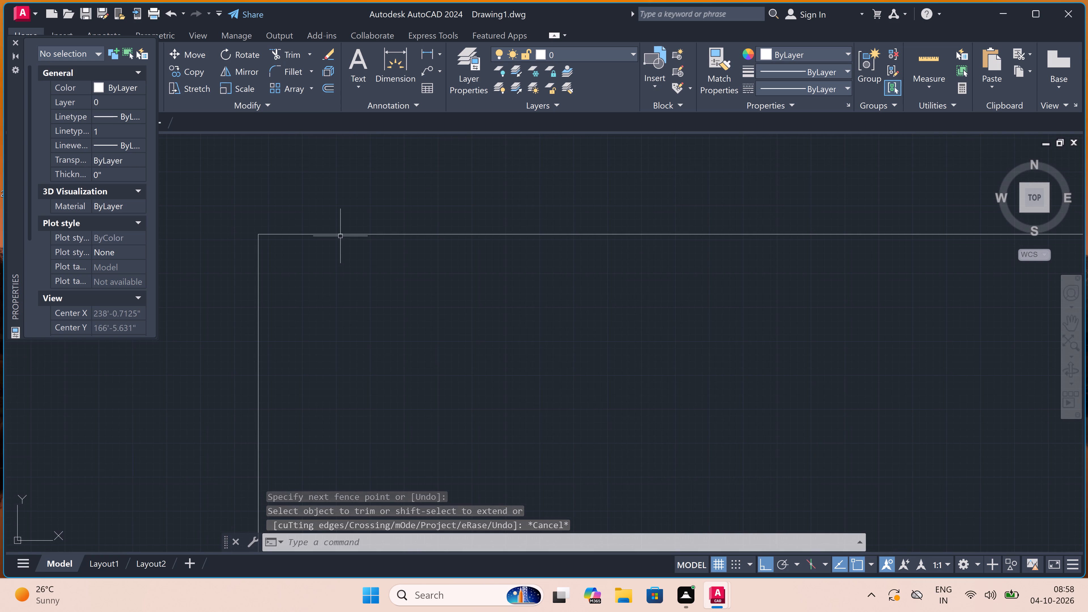
text(o)
key(space)
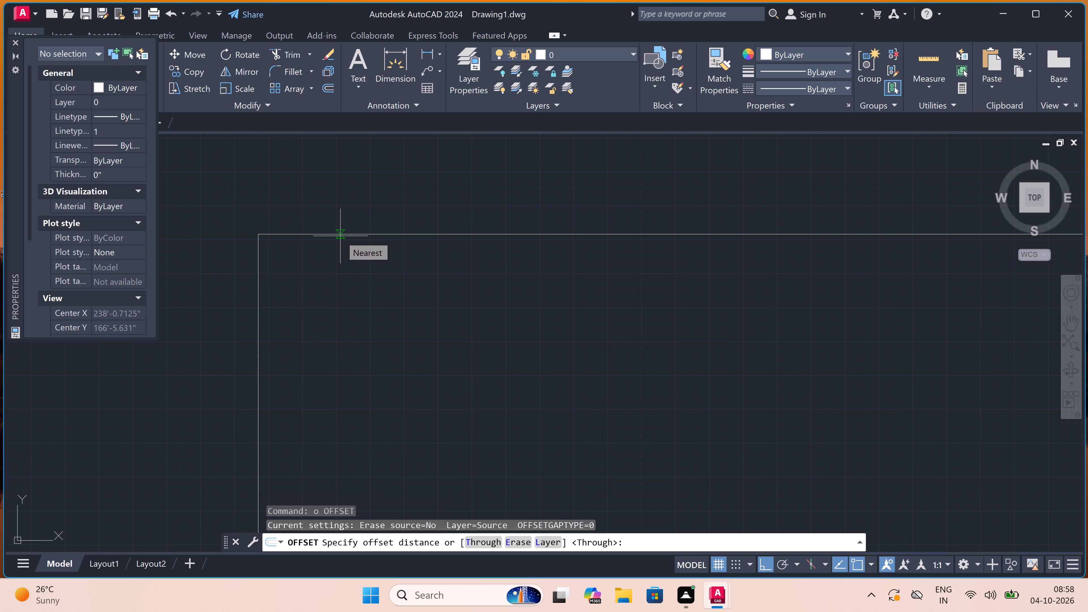
click(340, 234)
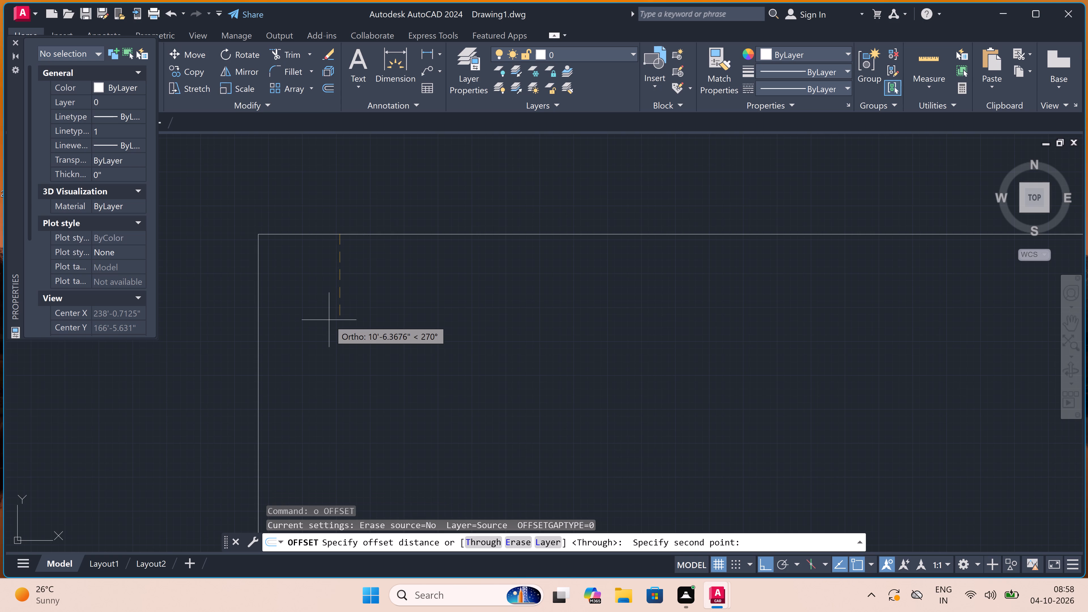
key(9)
text(")
key(space)
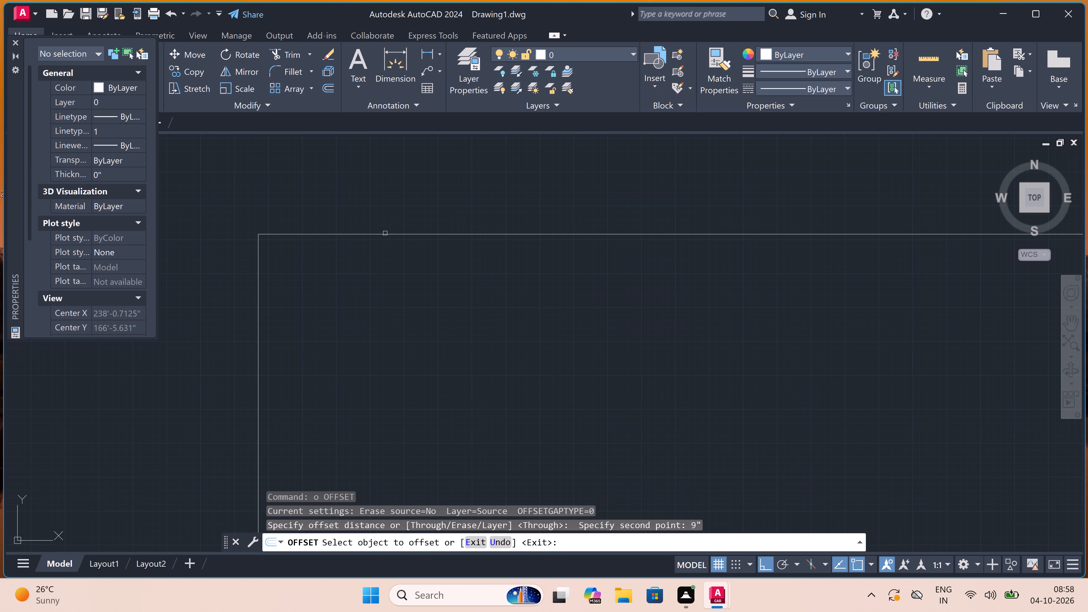
drag(385, 235, 386, 237)
click(389, 272)
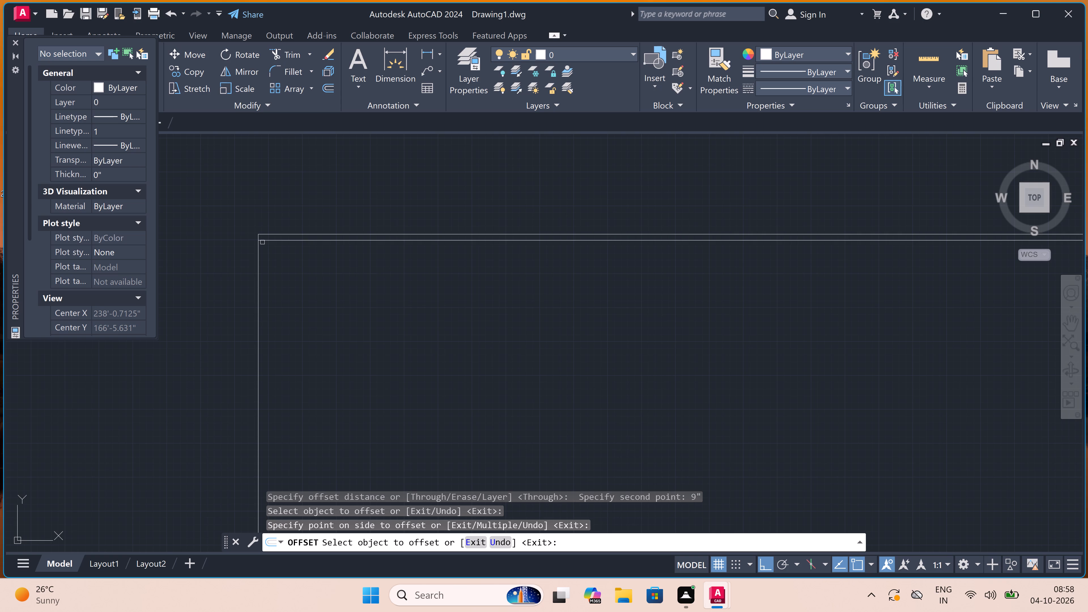
scroll(262, 242, up, 2)
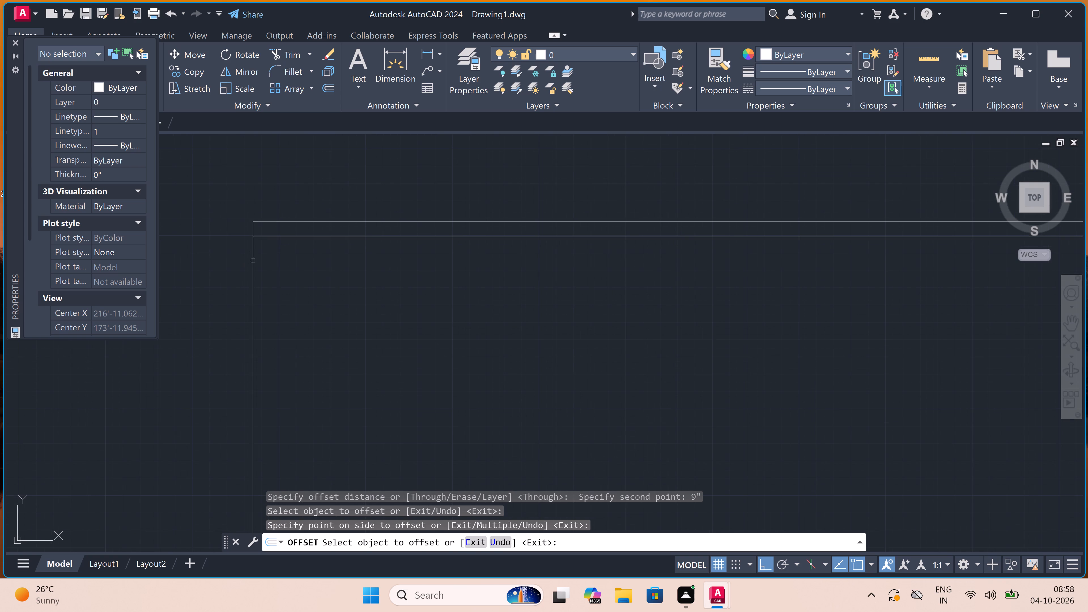
click(253, 260)
click(274, 266)
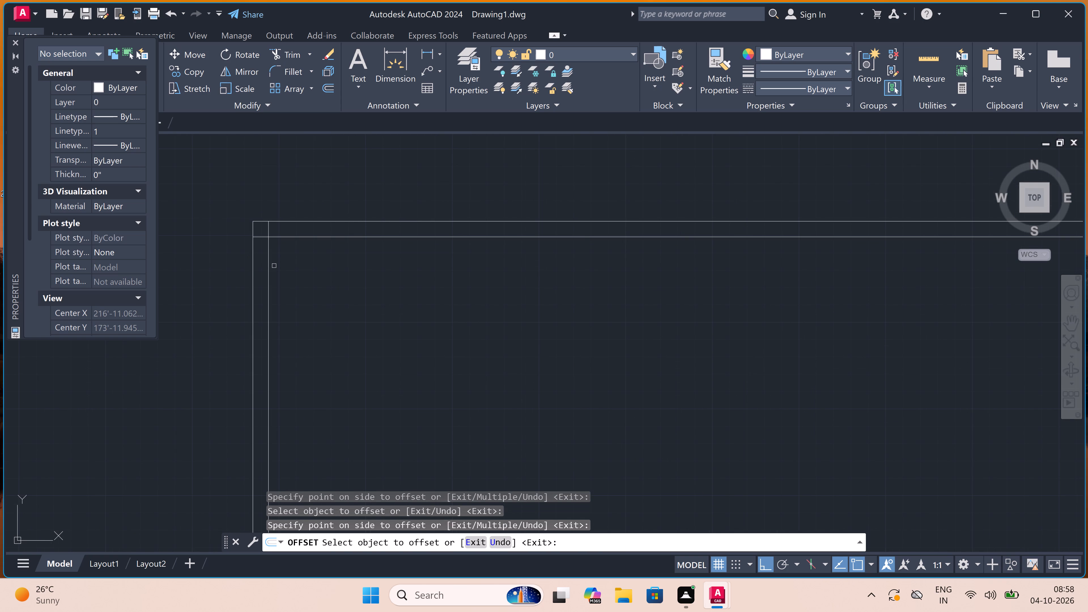
key(Escape)
Offset the inner line of the left wall 6' to the right.
key(space)
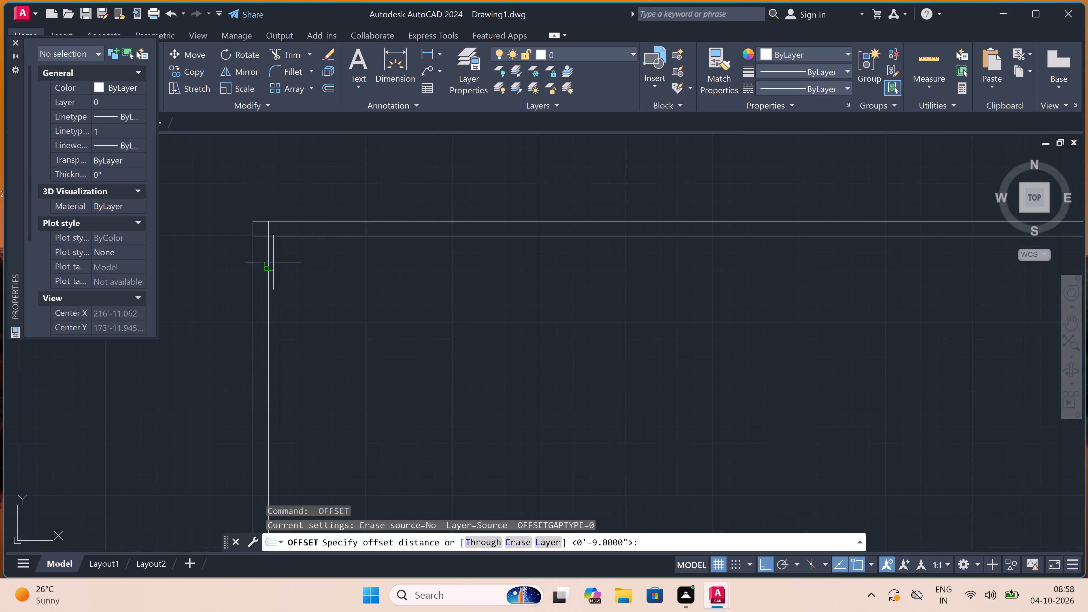
click(266, 328)
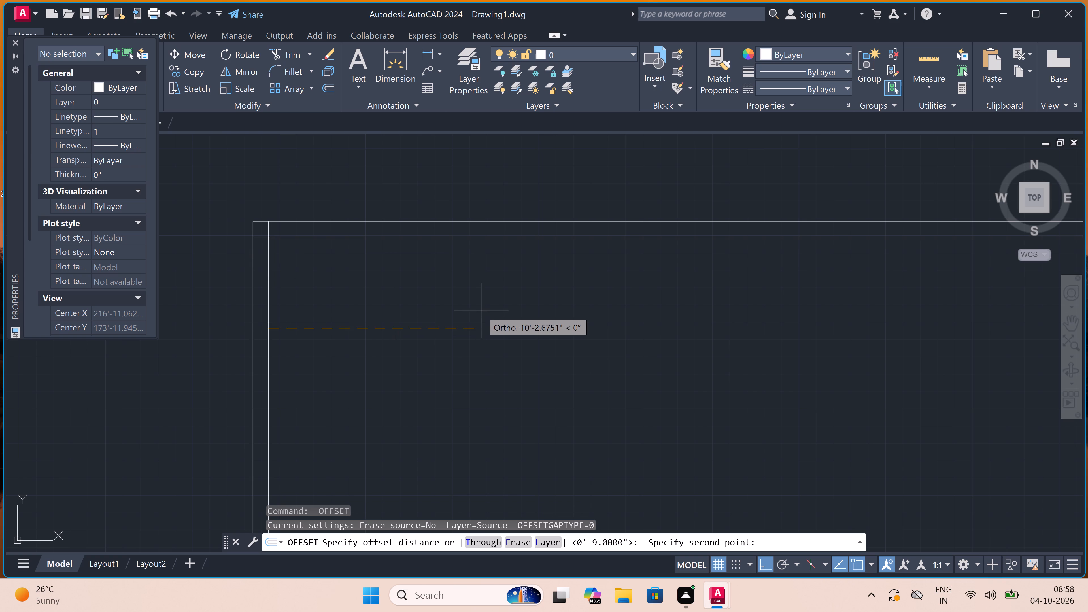
key(6)
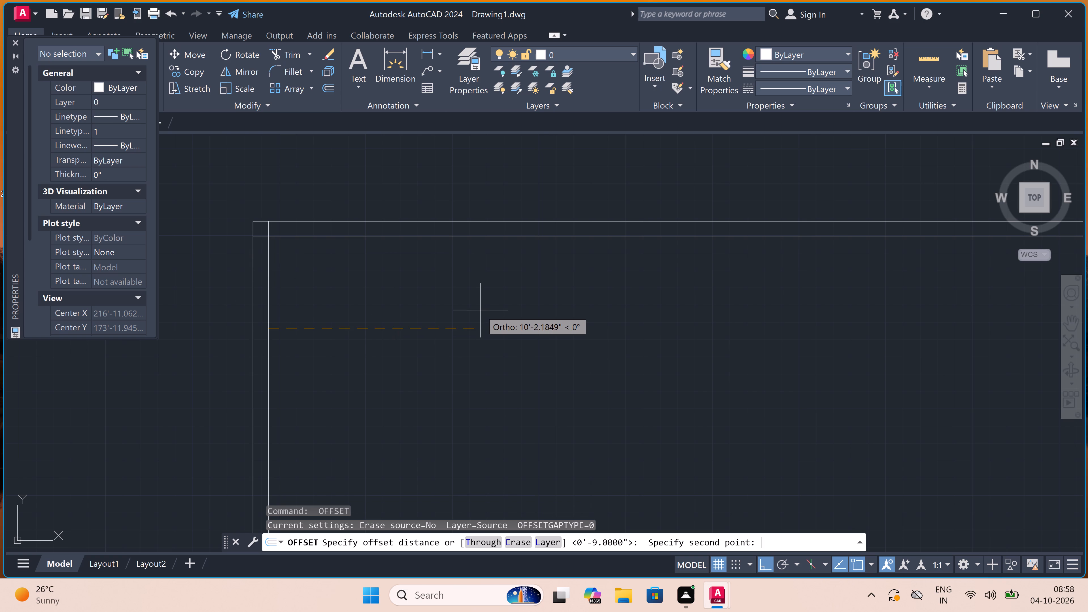
text(')
key(space)
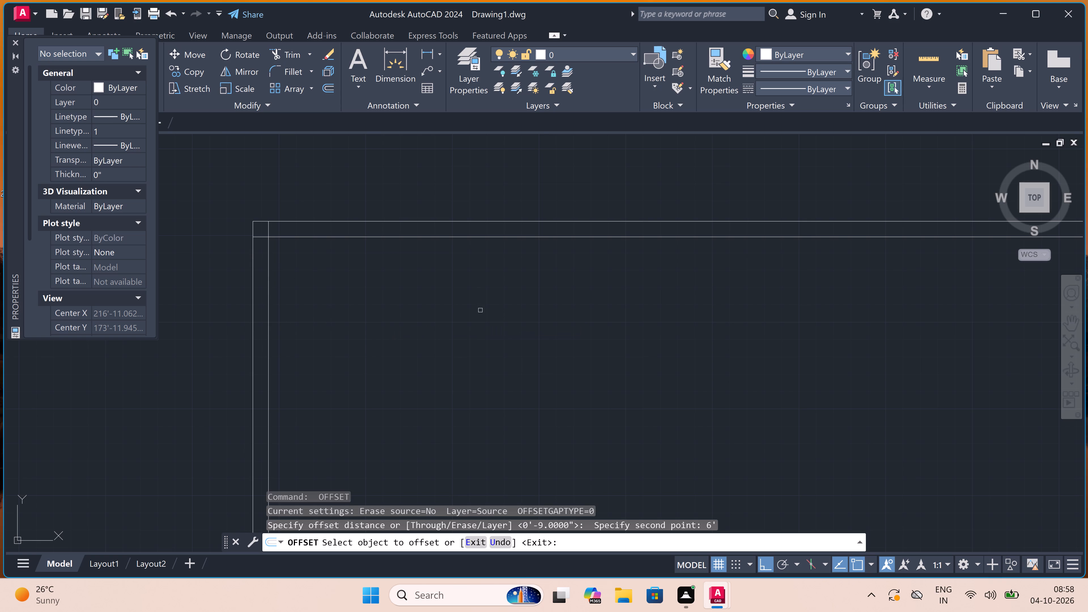
click(268, 322)
click(488, 284)
key(Escape)
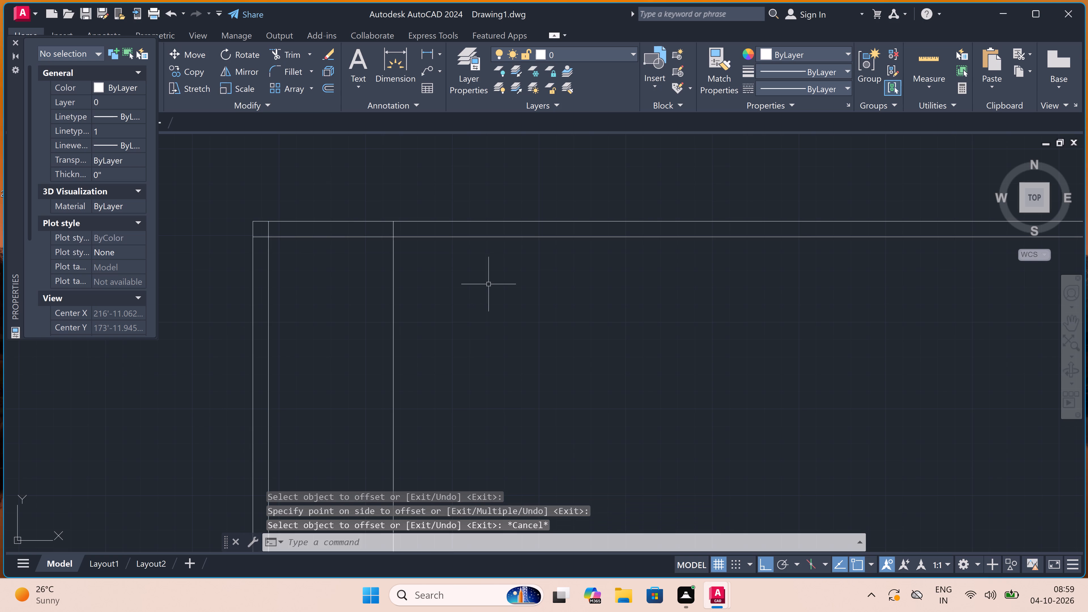
Offset the new vertical line 9" to the right to give the partition wall its thickness.
key(space)
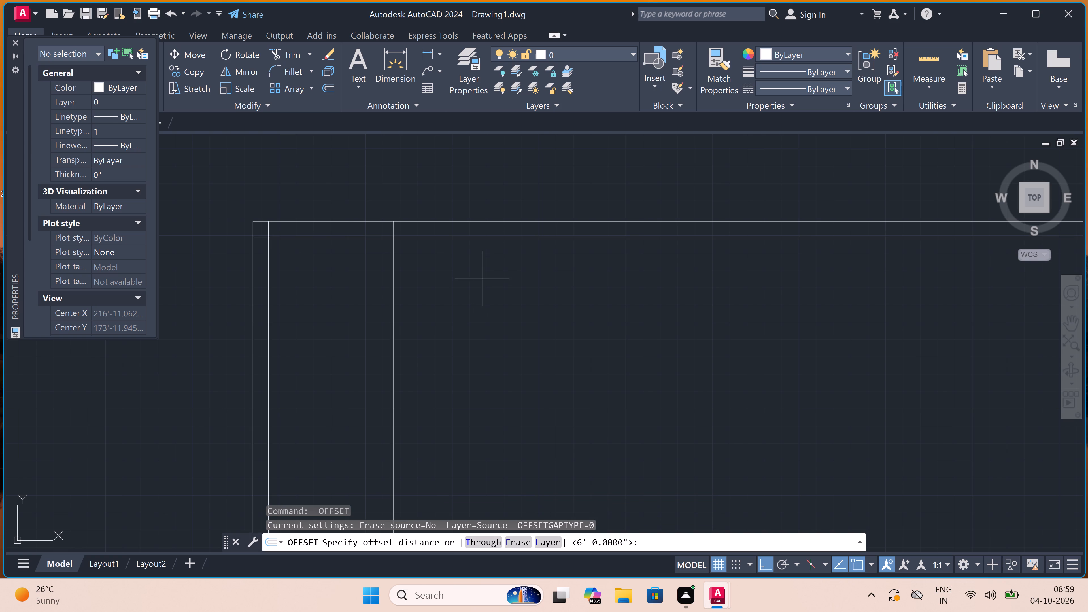
click(395, 292)
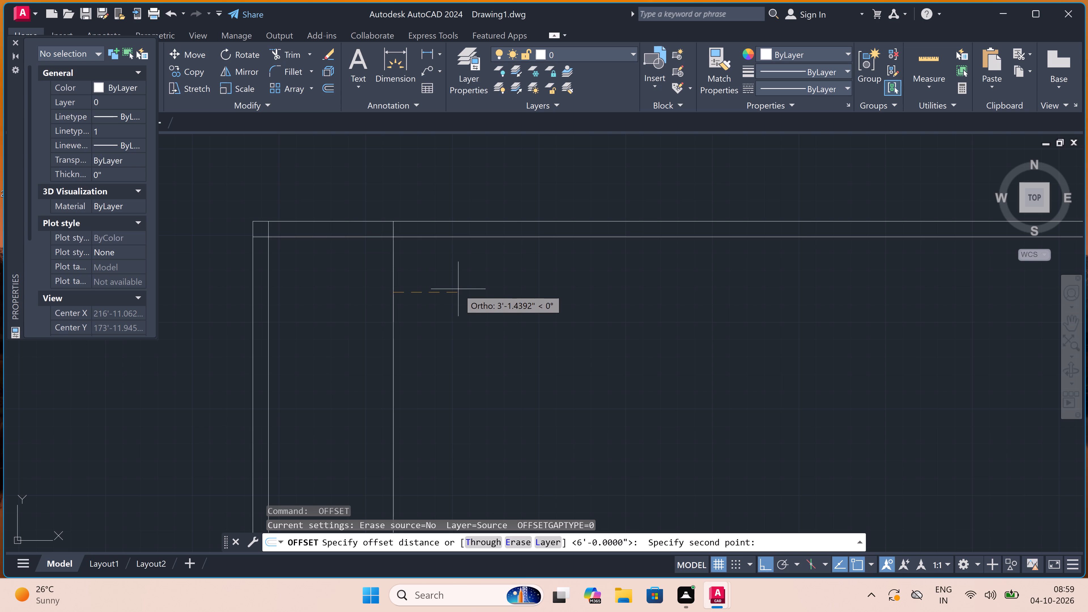
key(9)
text(")
key(space)
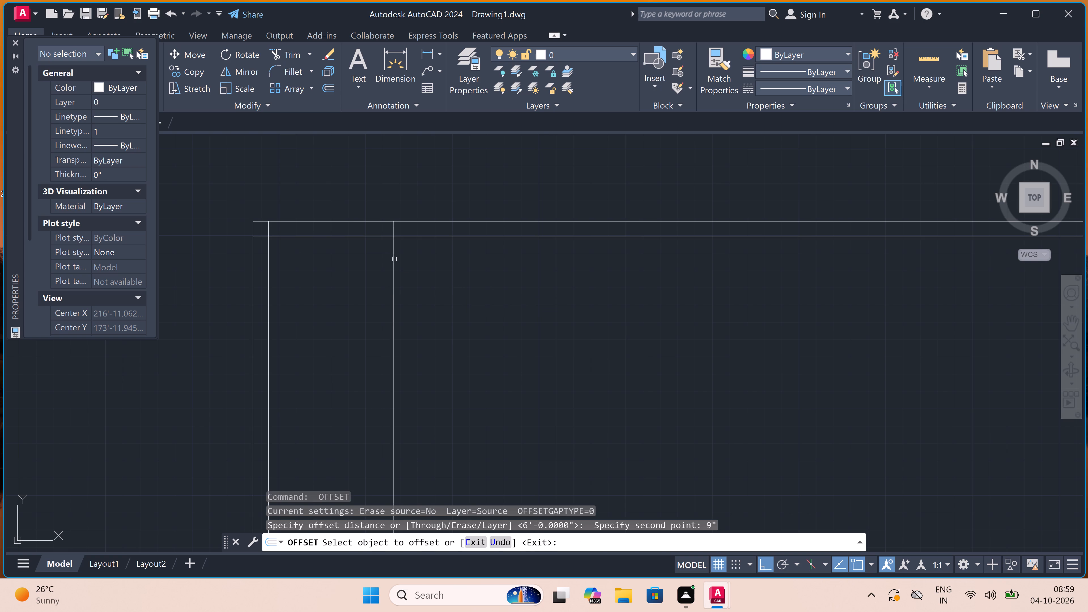
click(394, 259)
click(439, 260)
key(Escape)
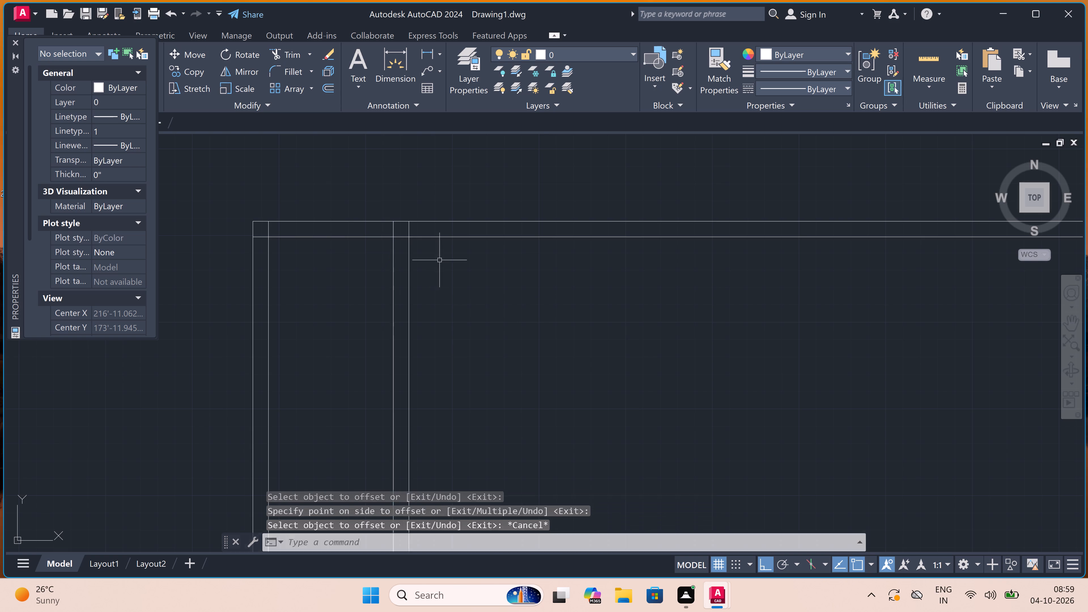
Offset the right-hand line of the 9" partition wall 4' to the right.
key(space)
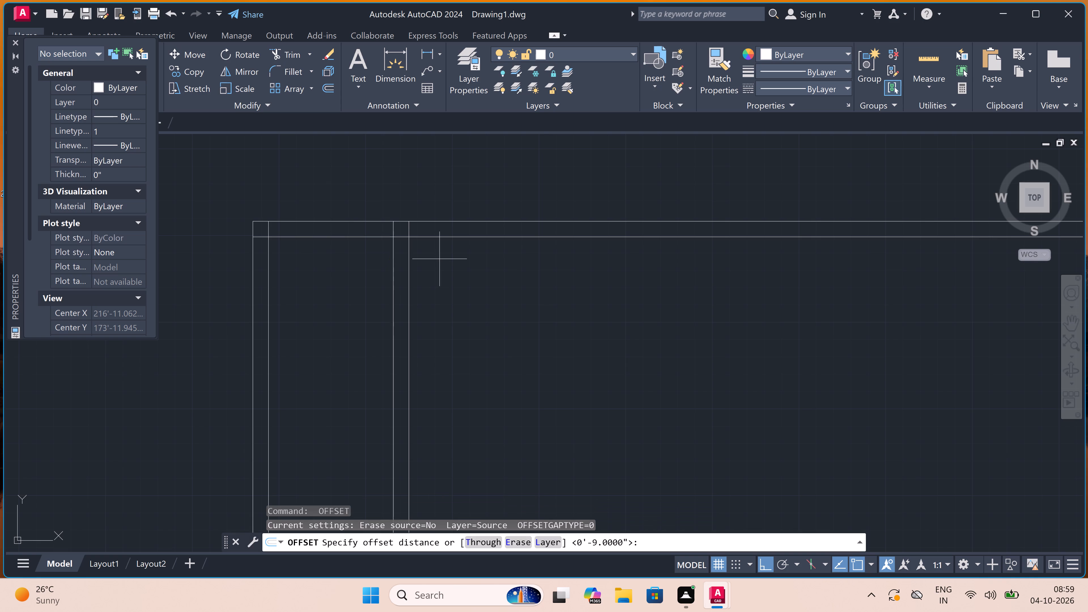
click(405, 258)
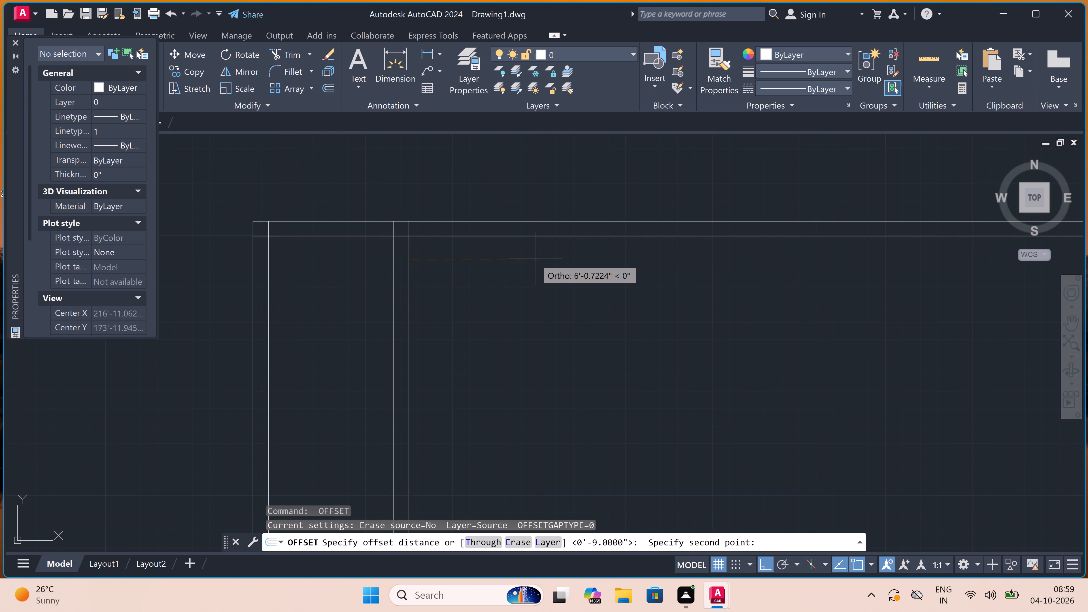
key(4)
text(')
key(space)
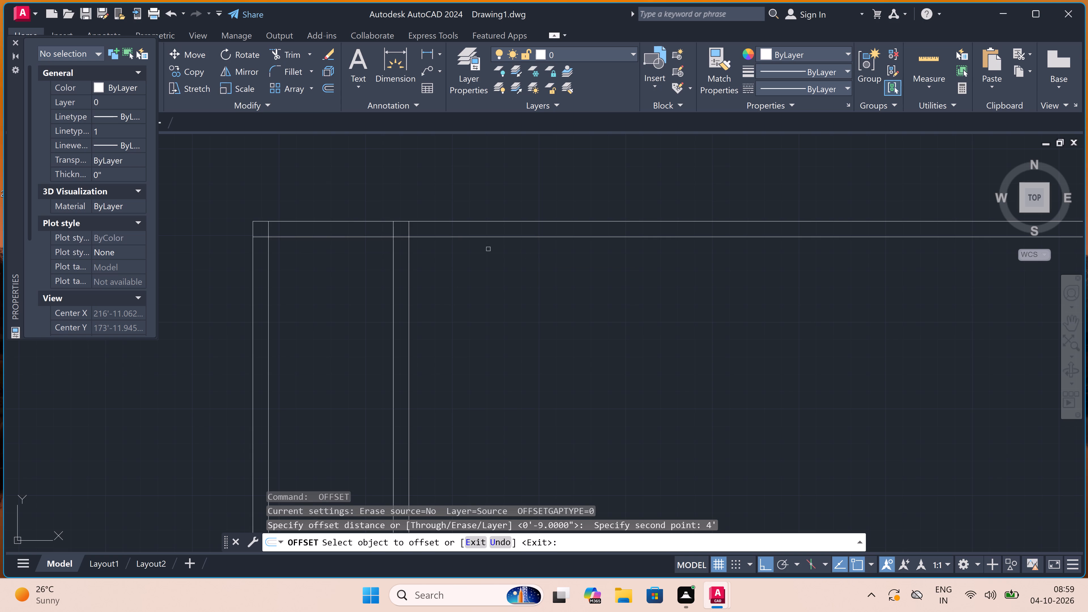
click(409, 266)
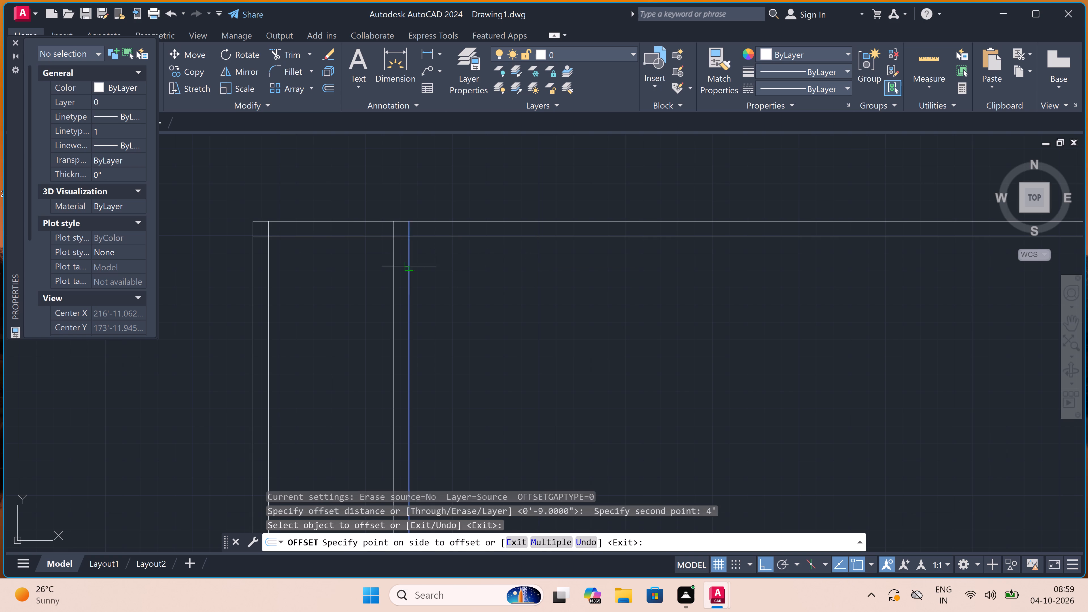
click(479, 254)
key(Escape)
Offset the new vertical line 4.5" to the right to form a thin partition wall.
key(space)
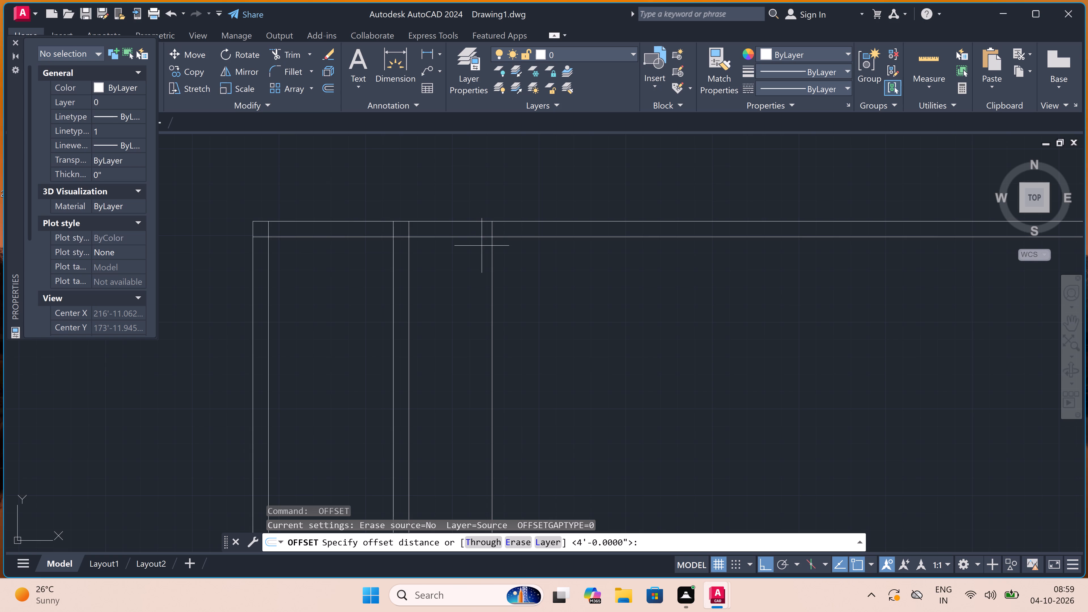
click(487, 275)
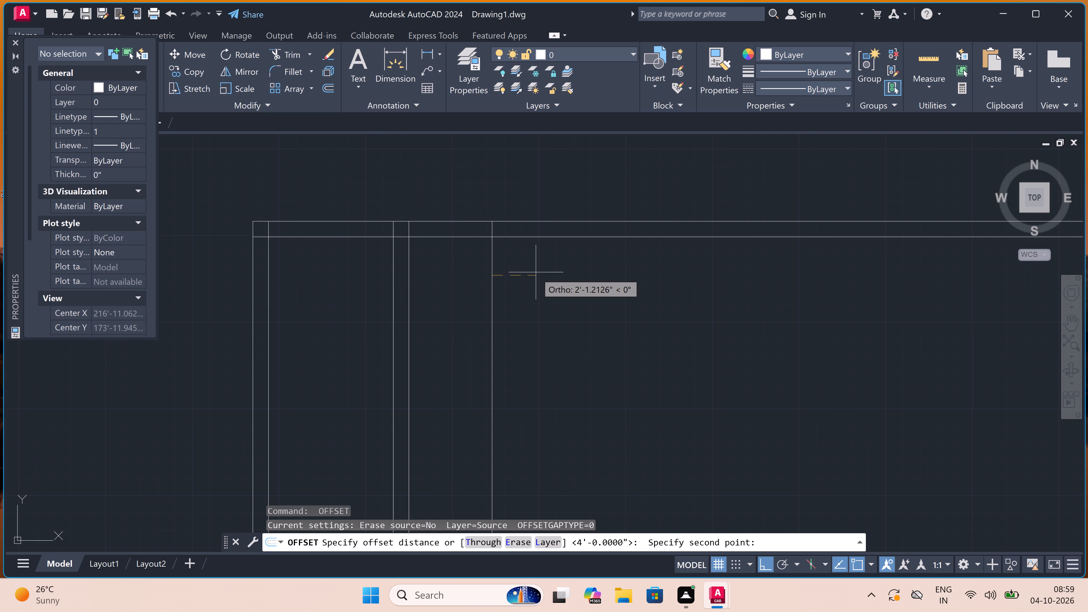
text(4.5)
text(")
key(space)
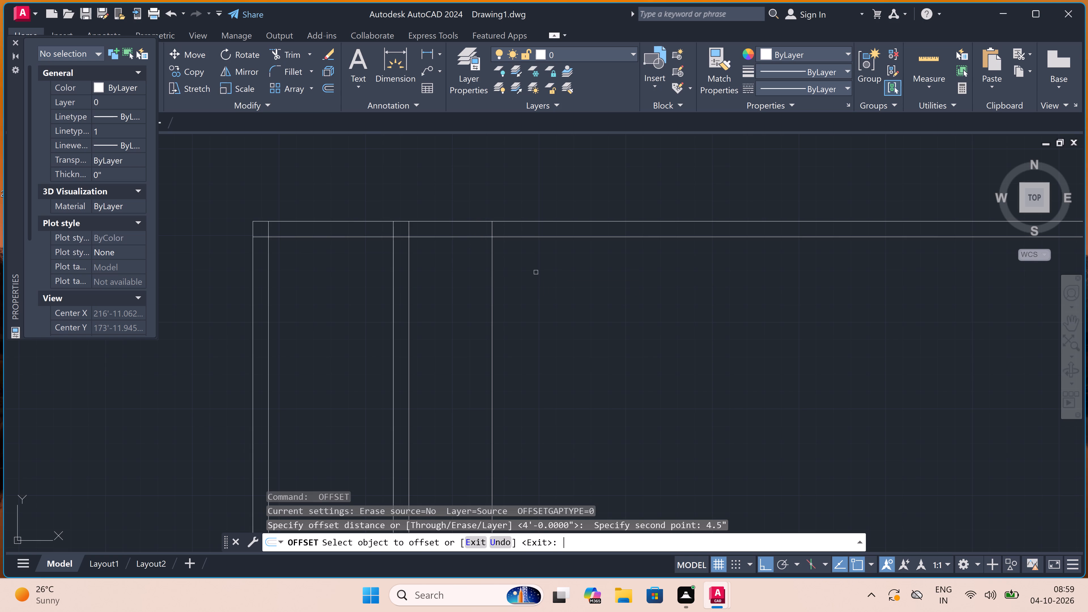
click(492, 270)
click(510, 264)
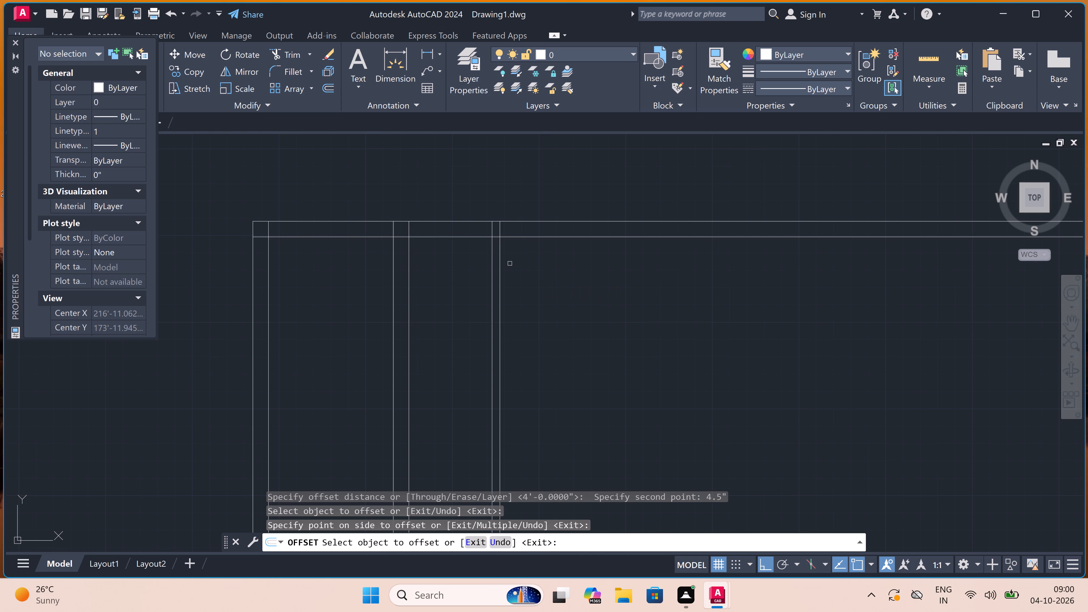
key(Escape)
Offset the right-hand line of the 4.5" partition wall 10' to the right.
key(space)
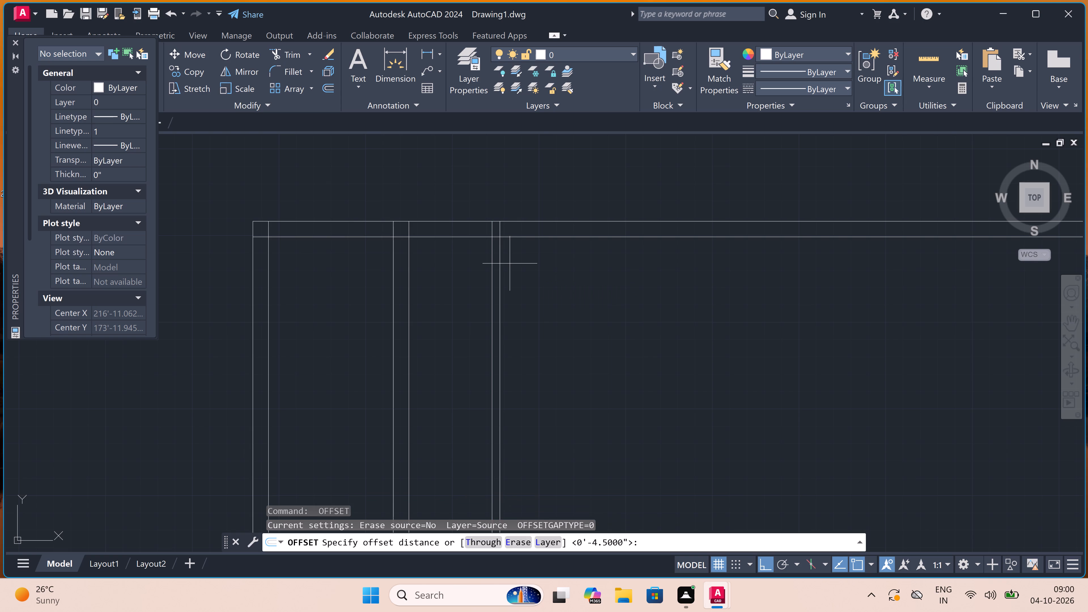
click(496, 262)
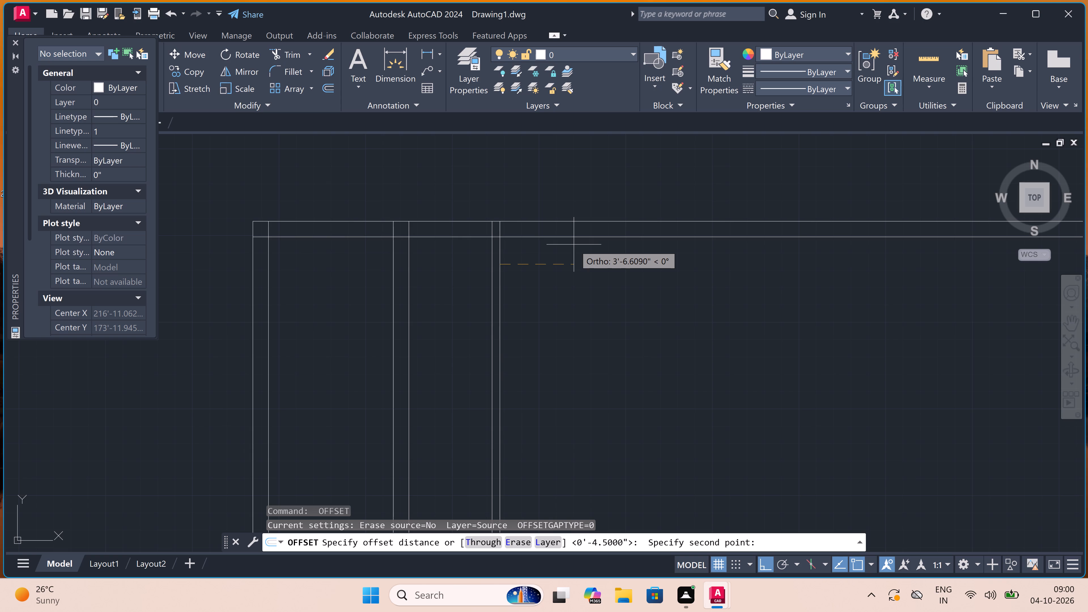
text(10)
key(apostrophe)
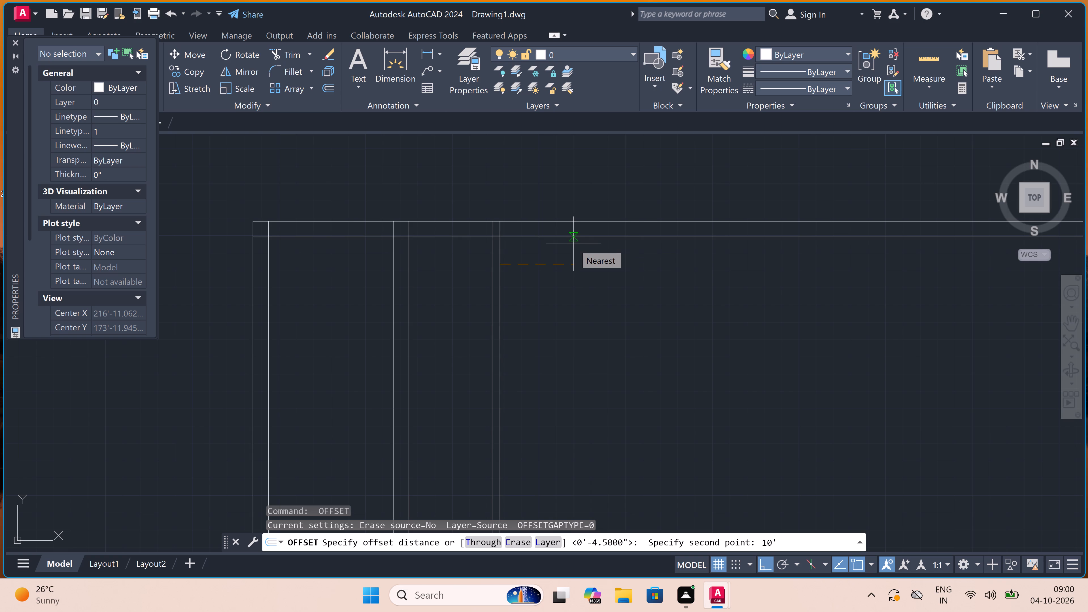
key(space)
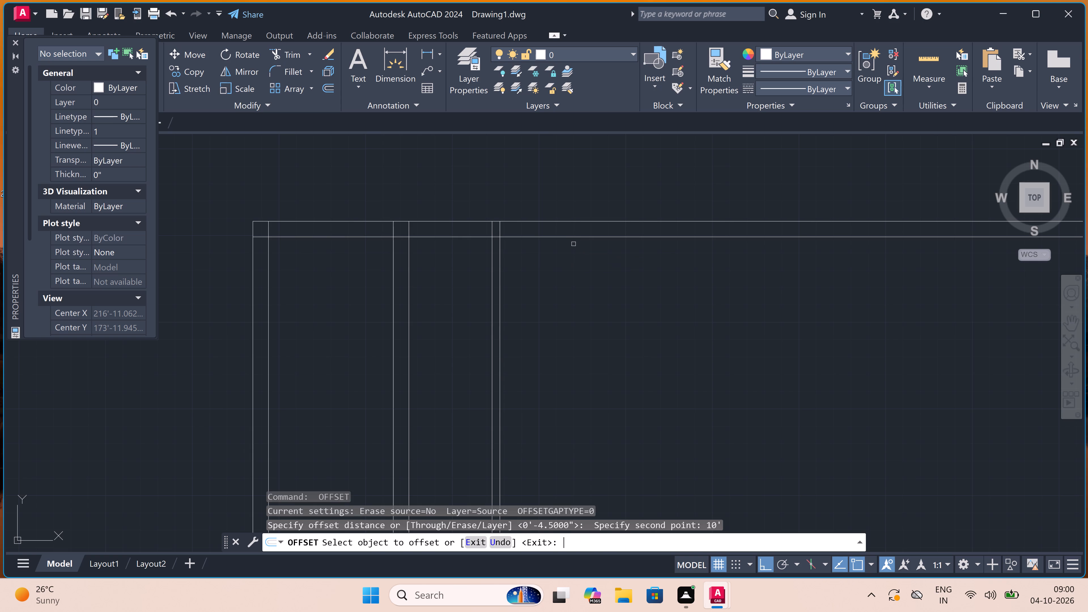
click(501, 255)
click(702, 229)
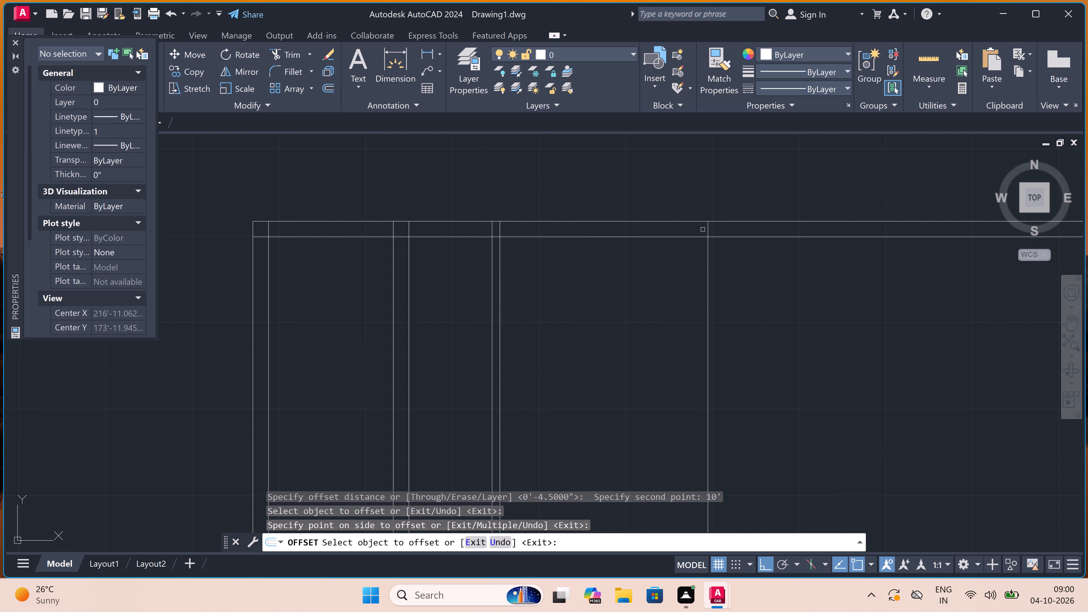
key(Escape)
Offset the rightmost vertical line 9" to the right to form the right outer wall.
key(space)
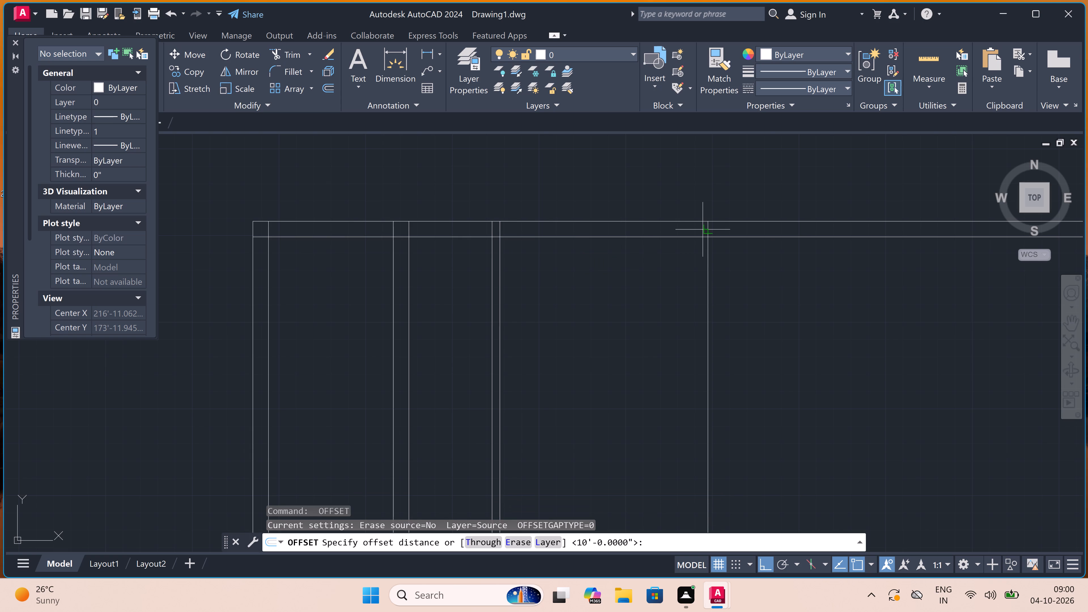
scroll(630, 258, down, 1)
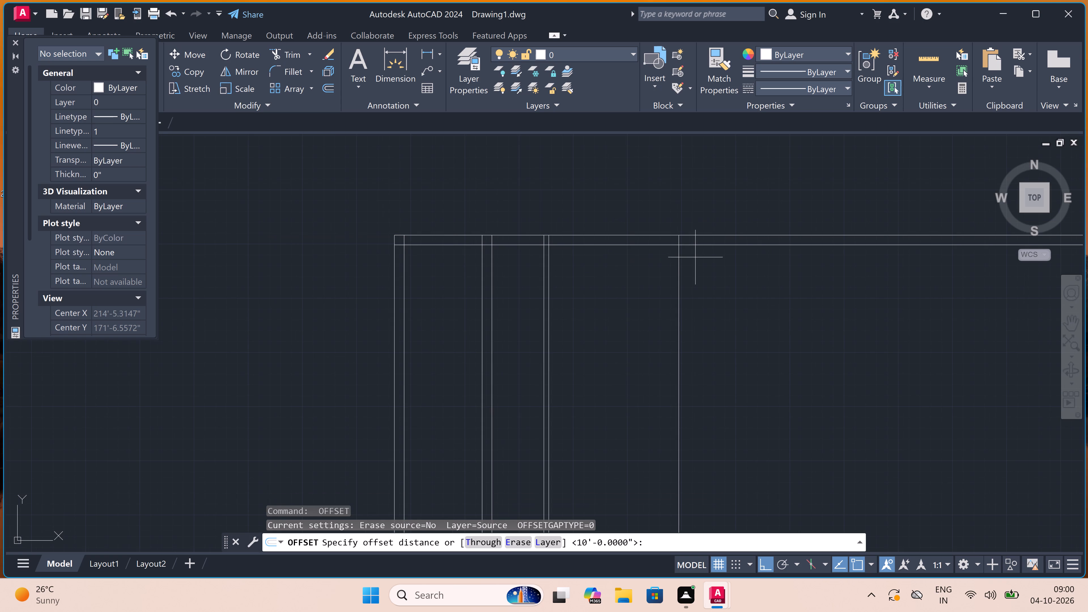
scroll(695, 257, up, 1)
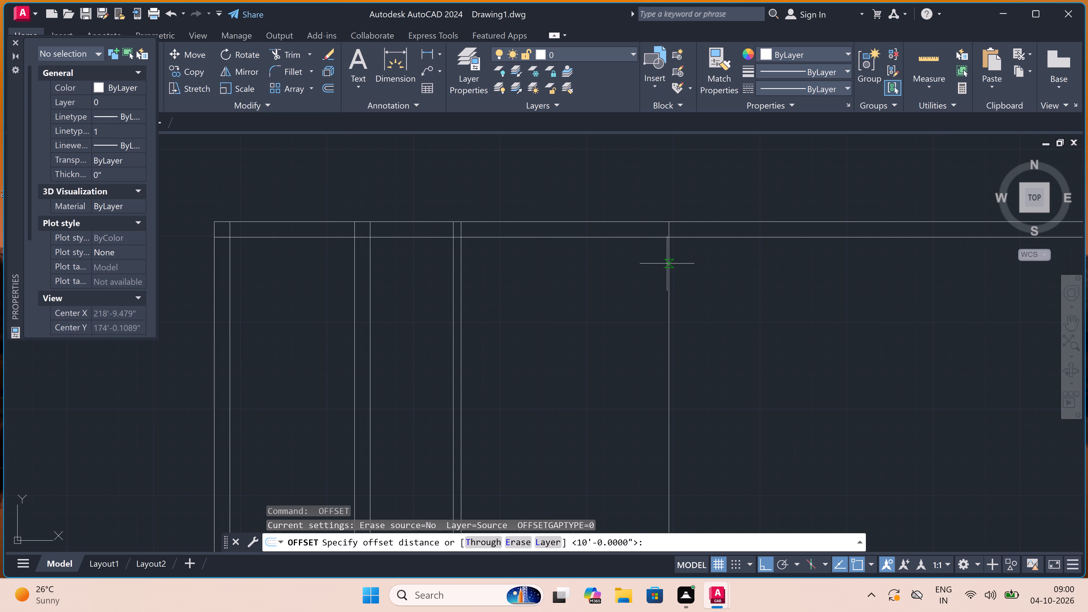
double_click(667, 263)
key(9)
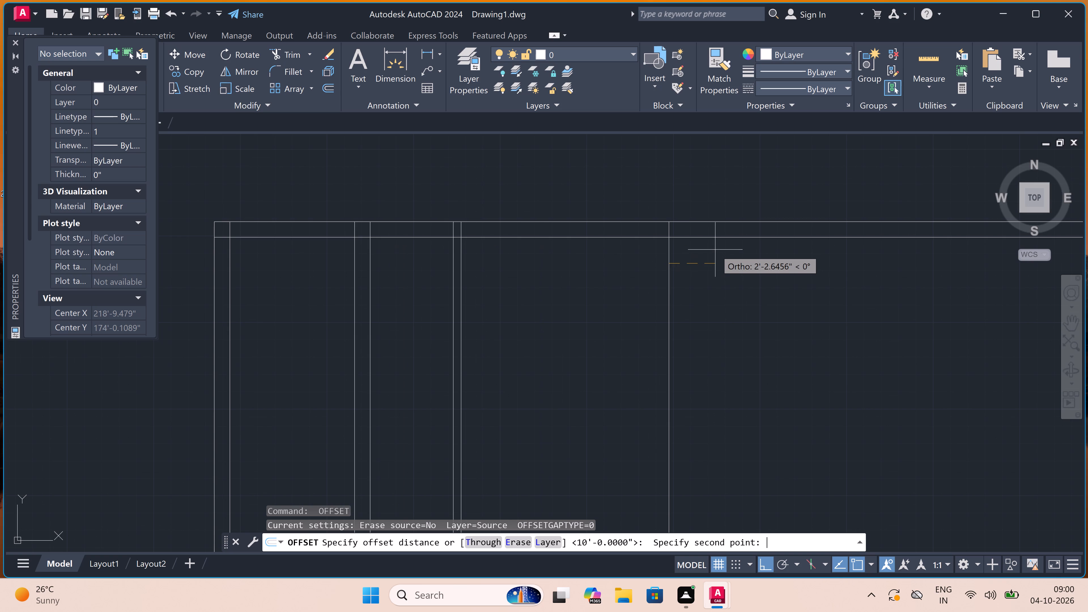
text(")
key(space)
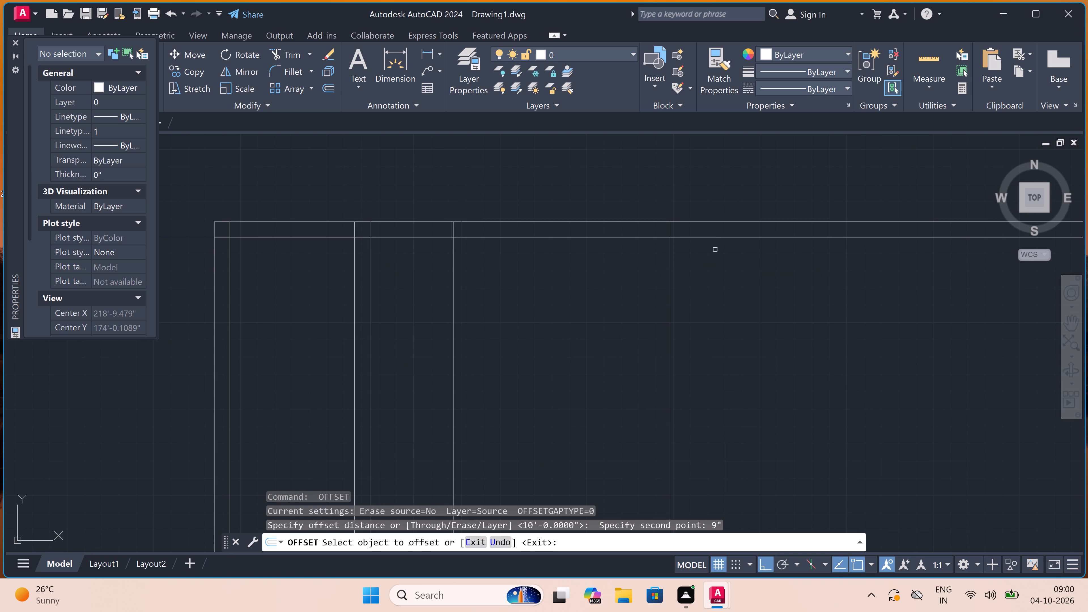
click(669, 274)
click(708, 269)
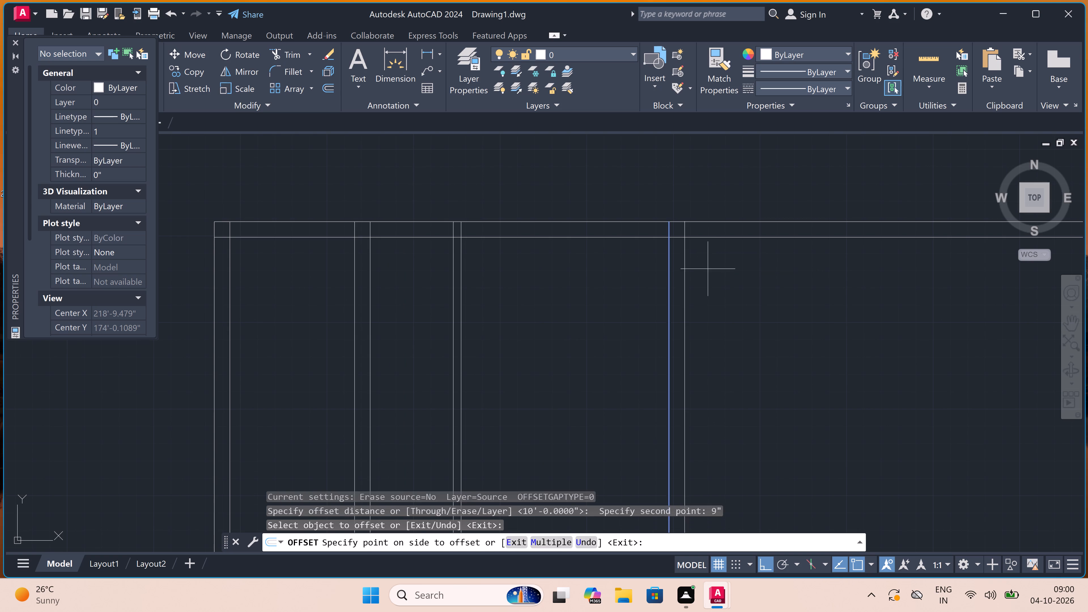
key(Escape)
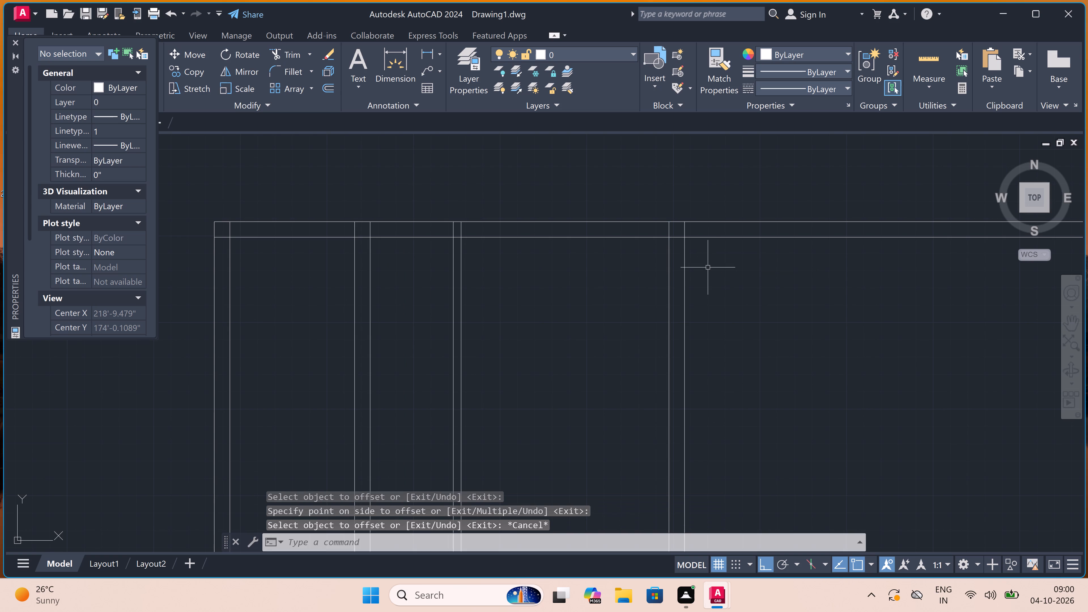
Trim both top wall lines where they extend beyond the outer line of the right wall.
text(tr)
key(space)
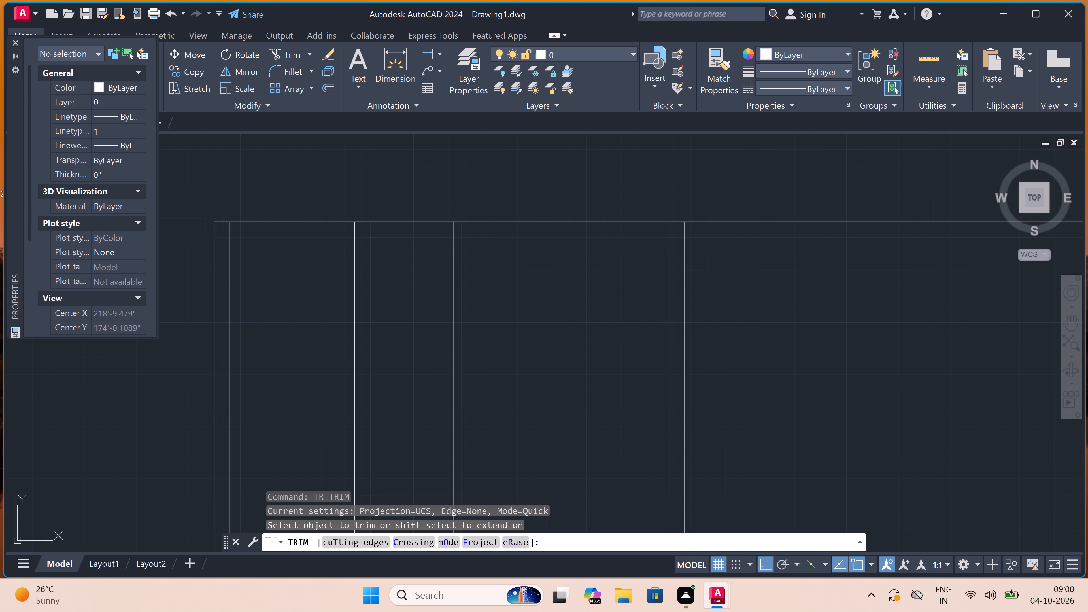
click(692, 209)
click(717, 252)
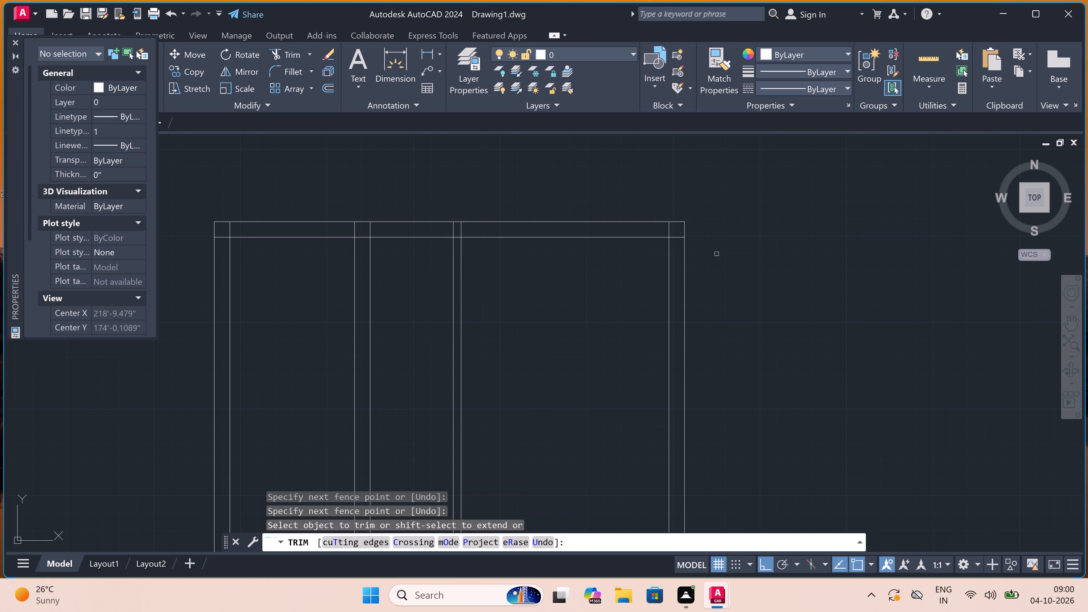
key(Escape)
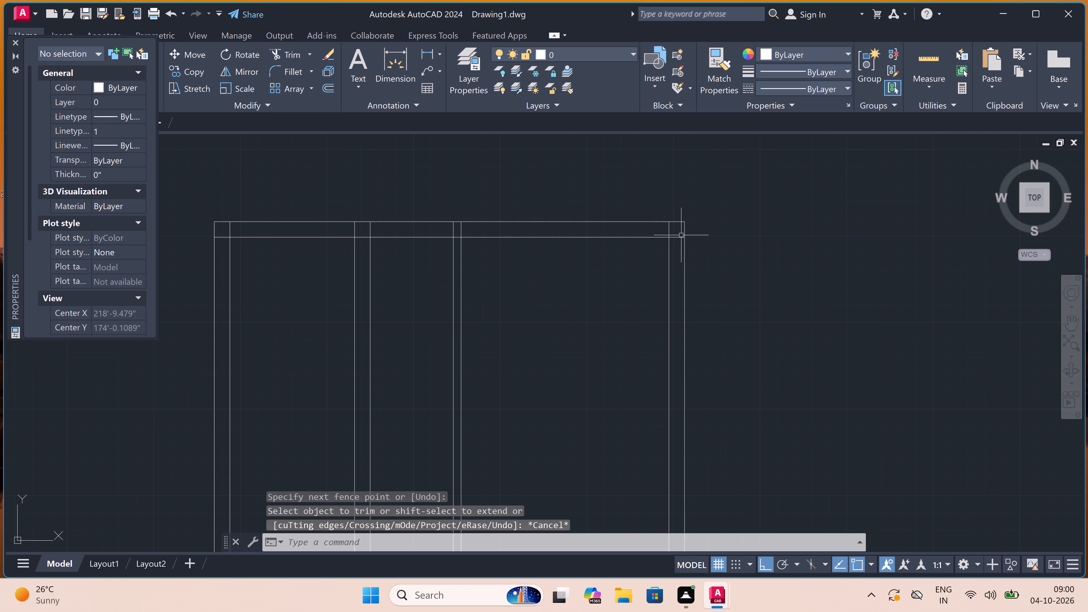
Offset the inner line of the top wall 12' downward to set the room depth.
text(o)
key(space)
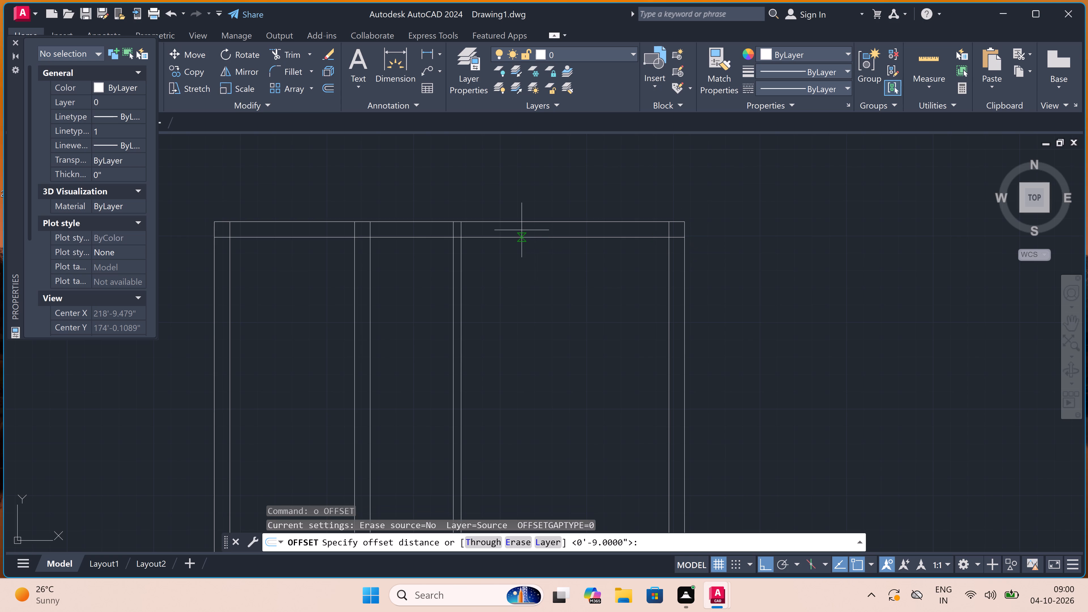
click(523, 237)
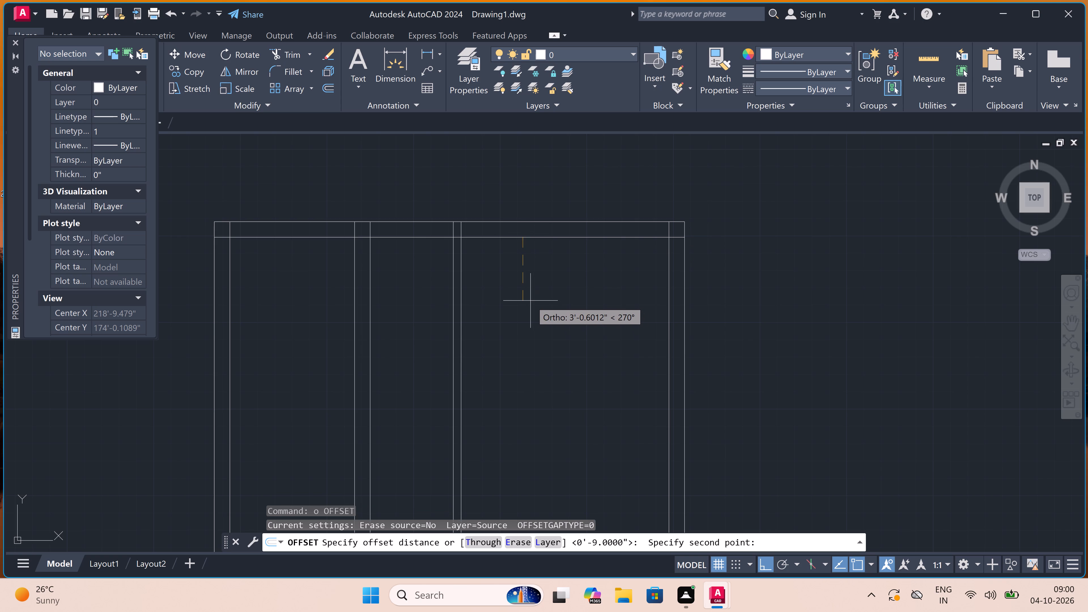
text(12)
text(')
key(space)
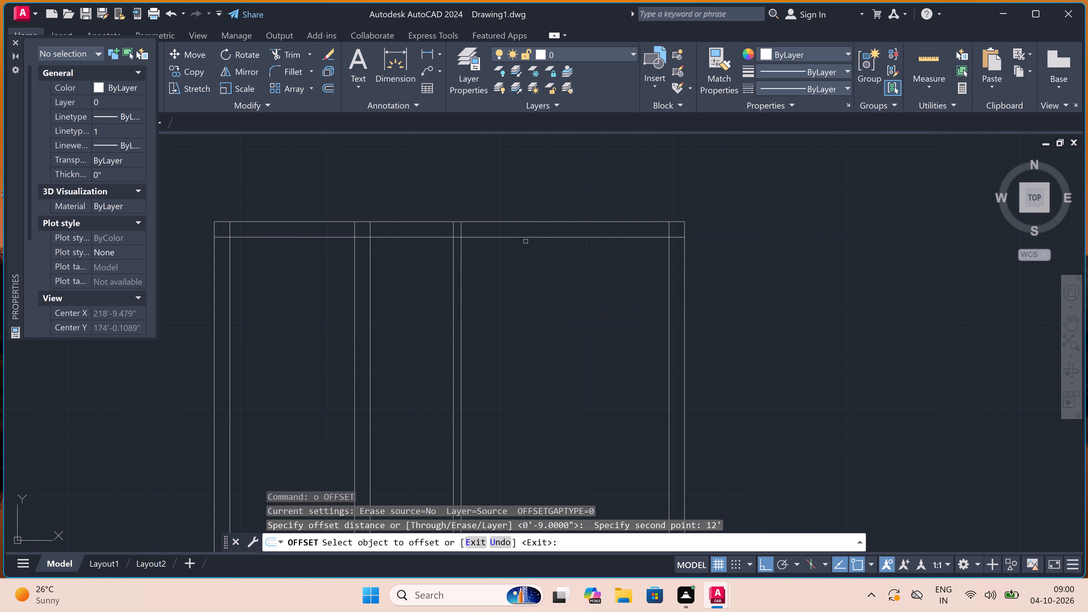
click(523, 237)
click(528, 261)
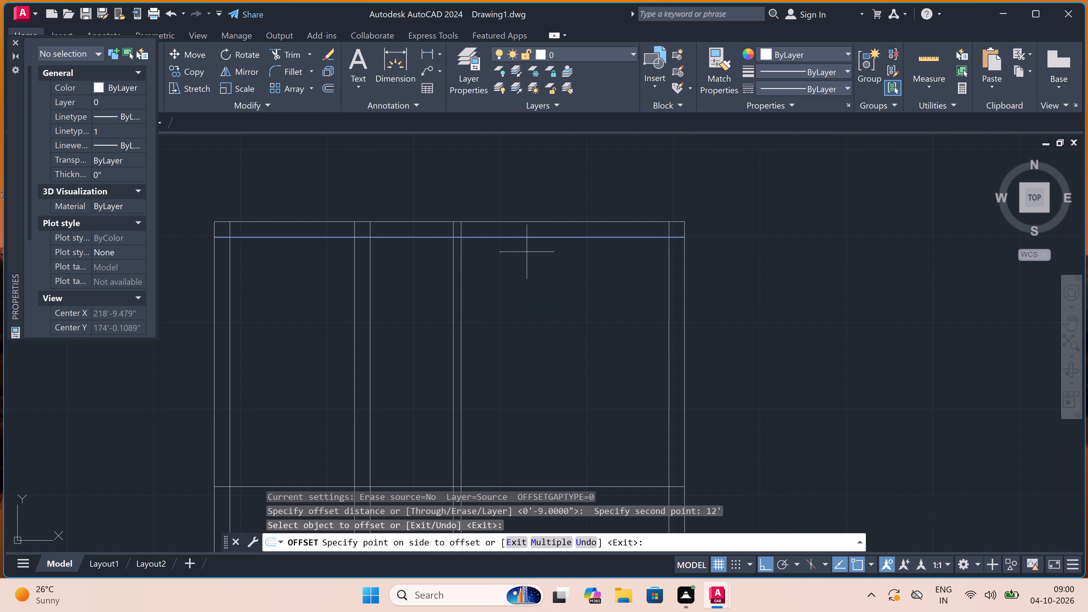
scroll(529, 260, down, 2)
scroll(536, 339, up, 2)
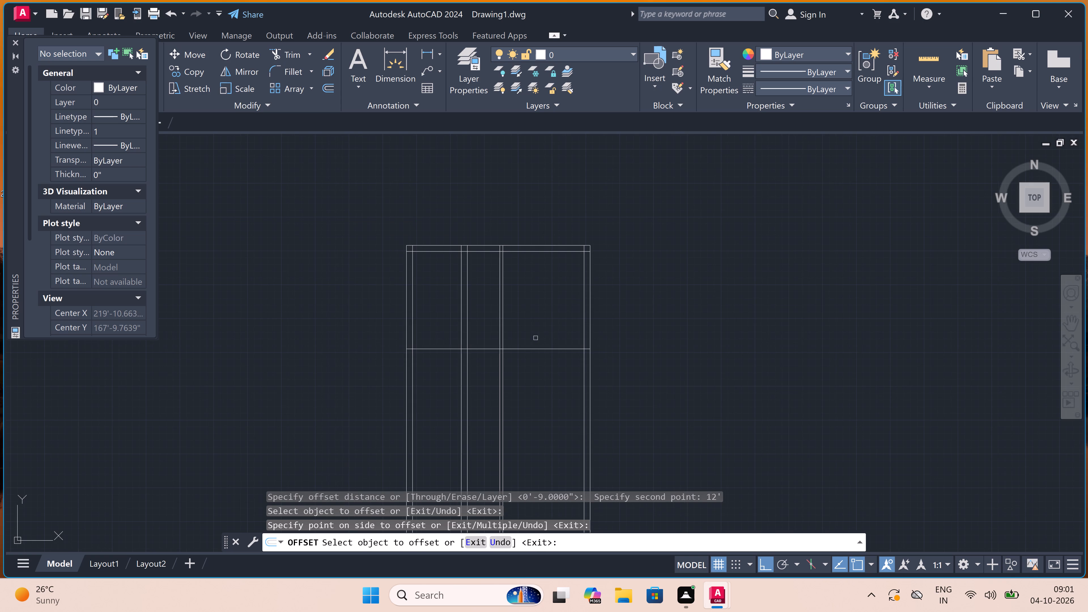
key(Escape)
Offset the new horizontal line 9" downward to give the cross wall its thickness.
key(space)
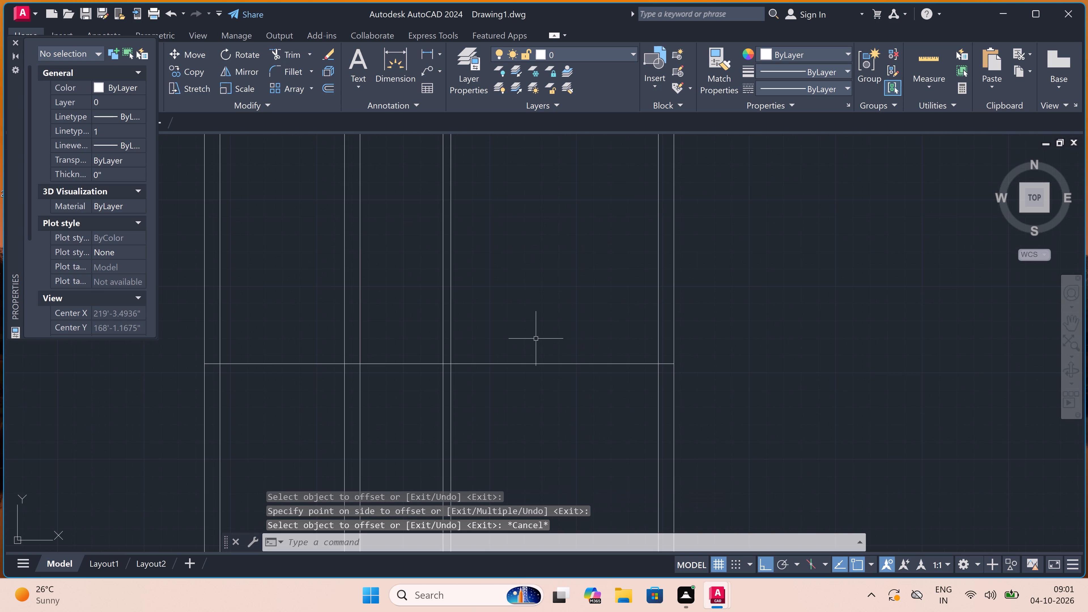
click(536, 365)
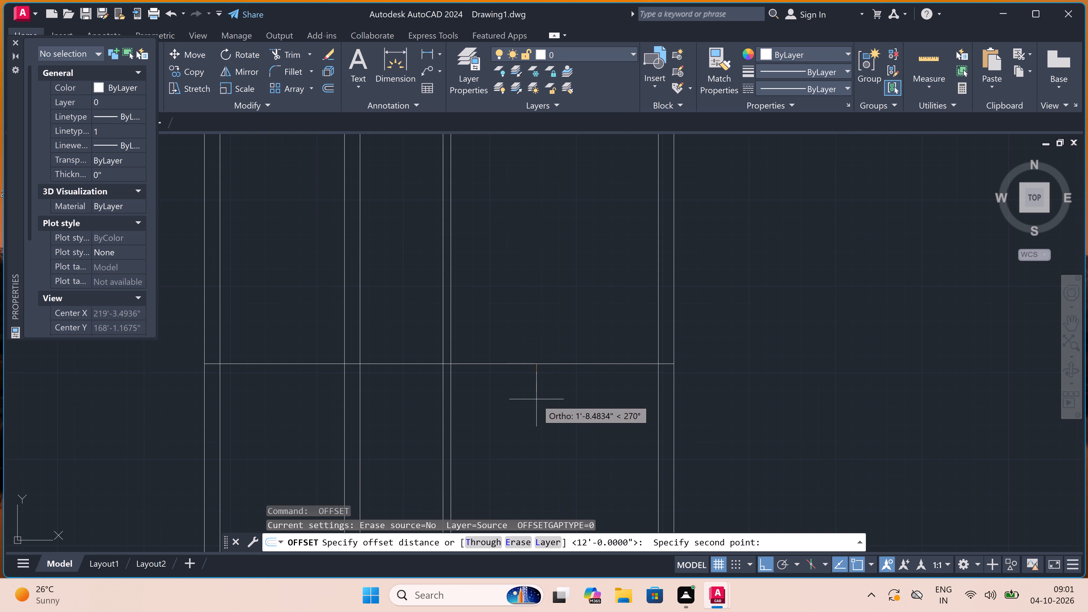
text(9")
key(space)
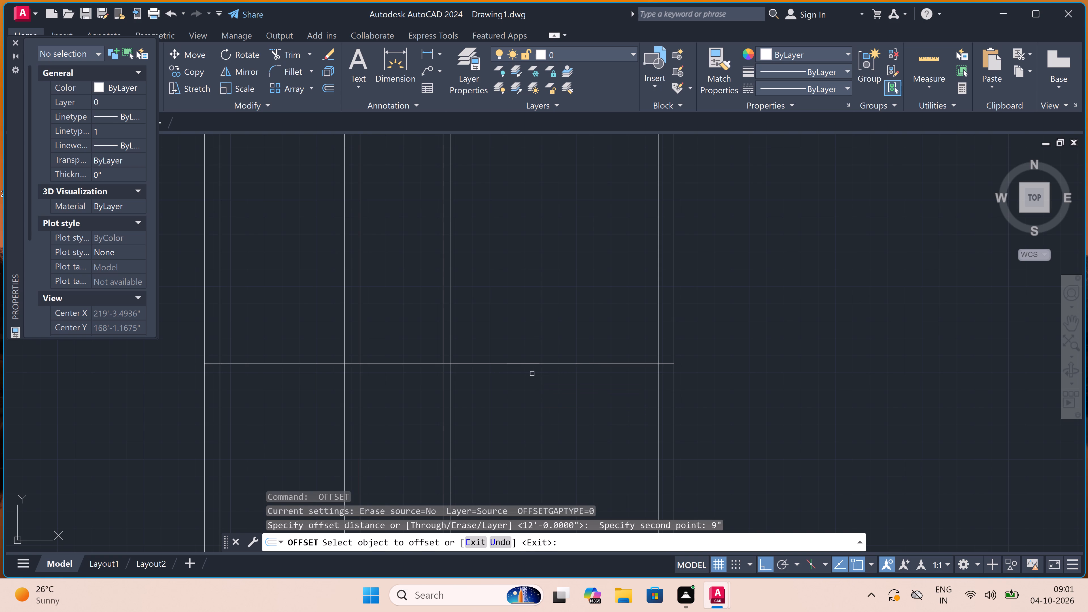
click(530, 364)
double_click(542, 386)
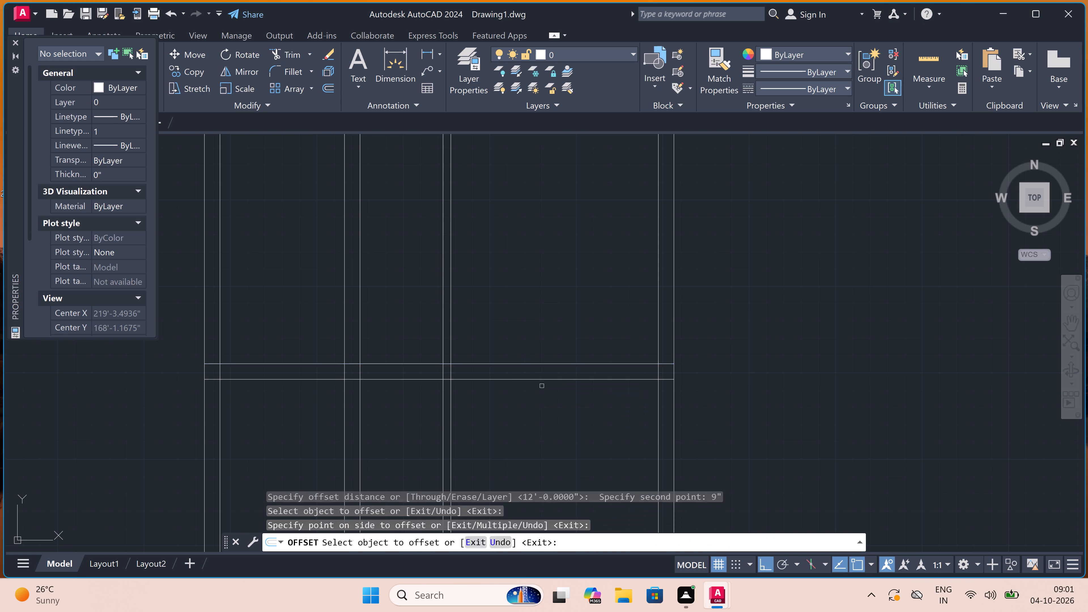
key(Escape)
Trim the vertical lines of both interior partitions where they extend below the new cross wall.
text(tr)
key(space)
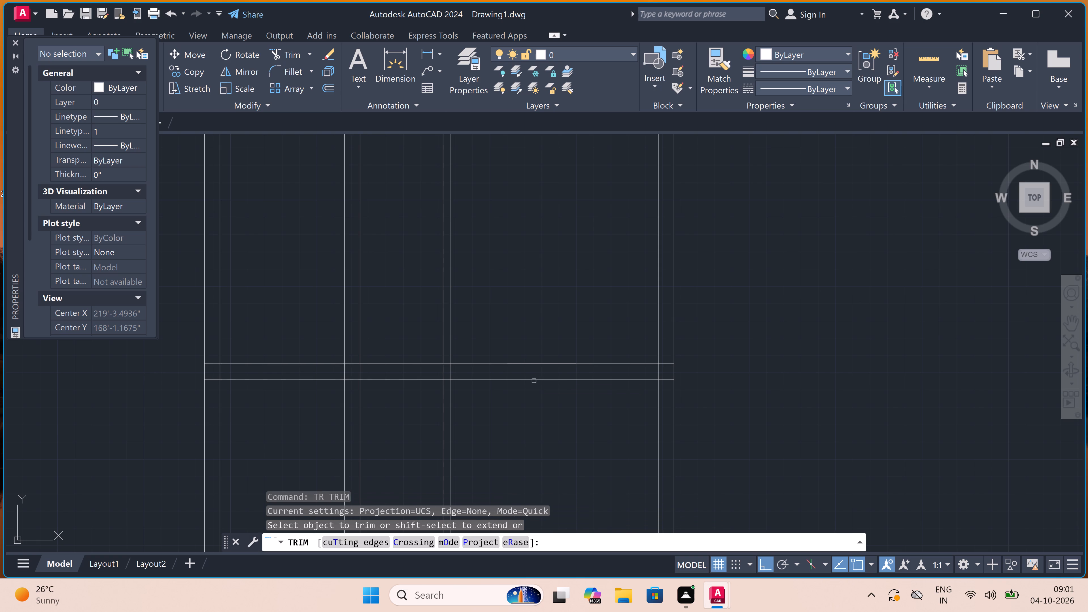
click(346, 458)
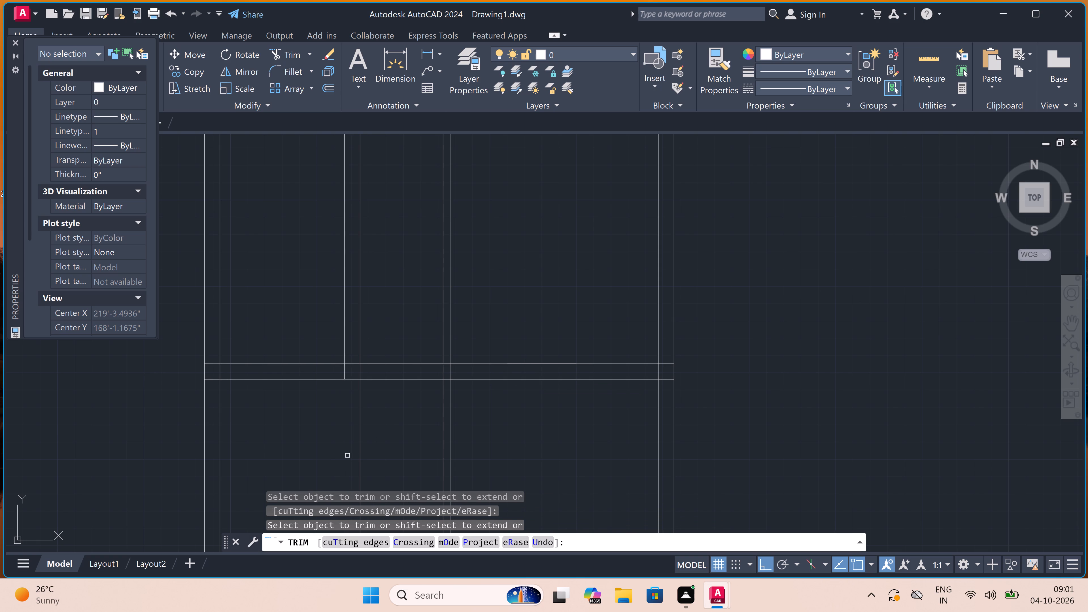
click(328, 437)
click(499, 416)
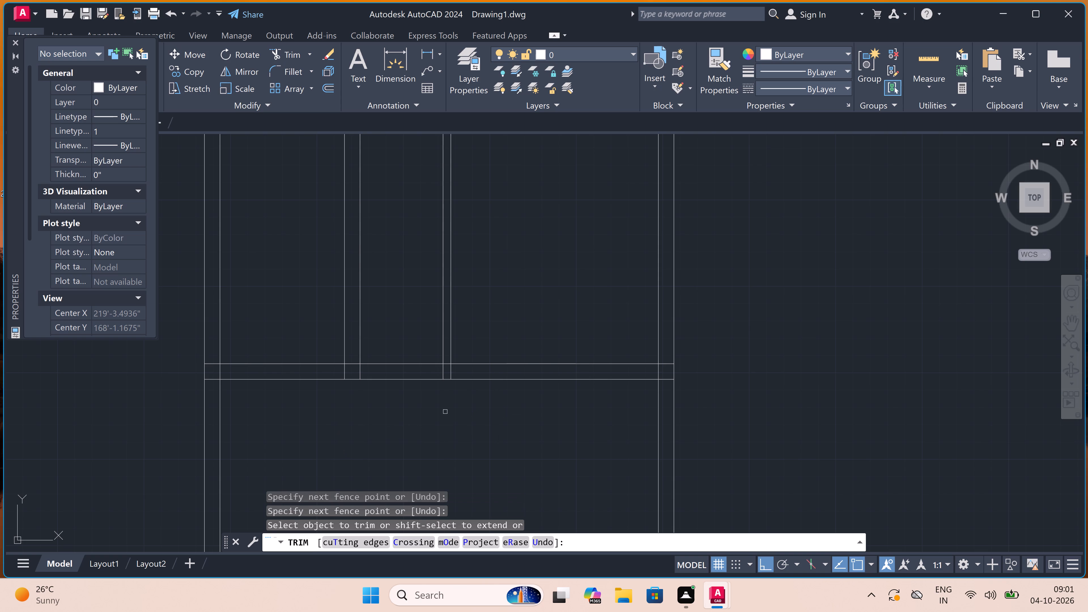
Trim away the cross wall lines across the middle and left rooms and inside the left outer wall.
click(412, 417)
click(400, 355)
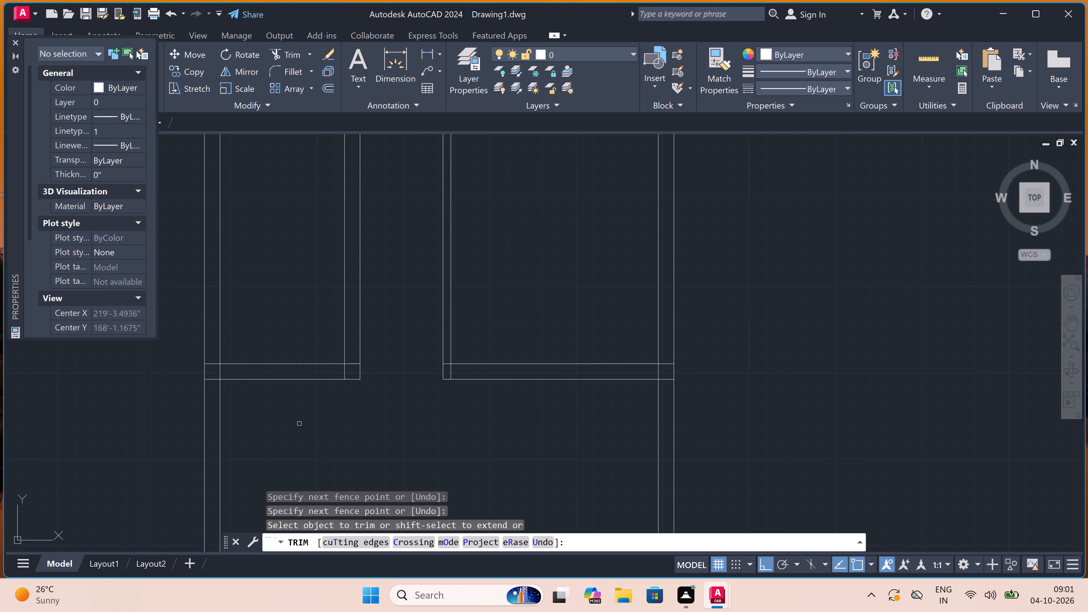
click(282, 435)
click(283, 348)
scroll(183, 385, up, 3)
click(296, 277)
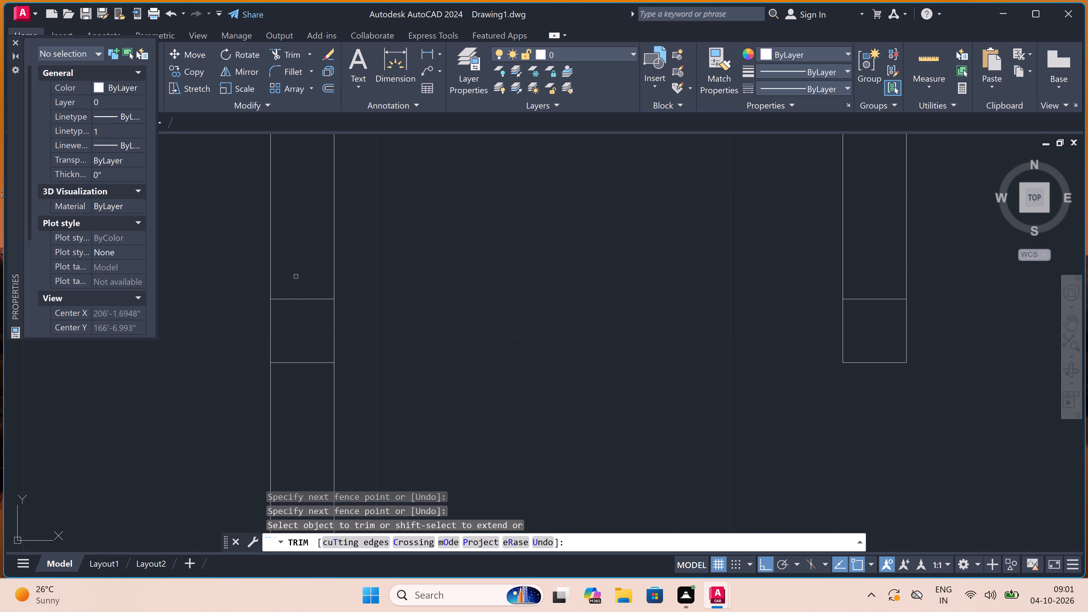
click(301, 388)
scroll(300, 383, down, 4)
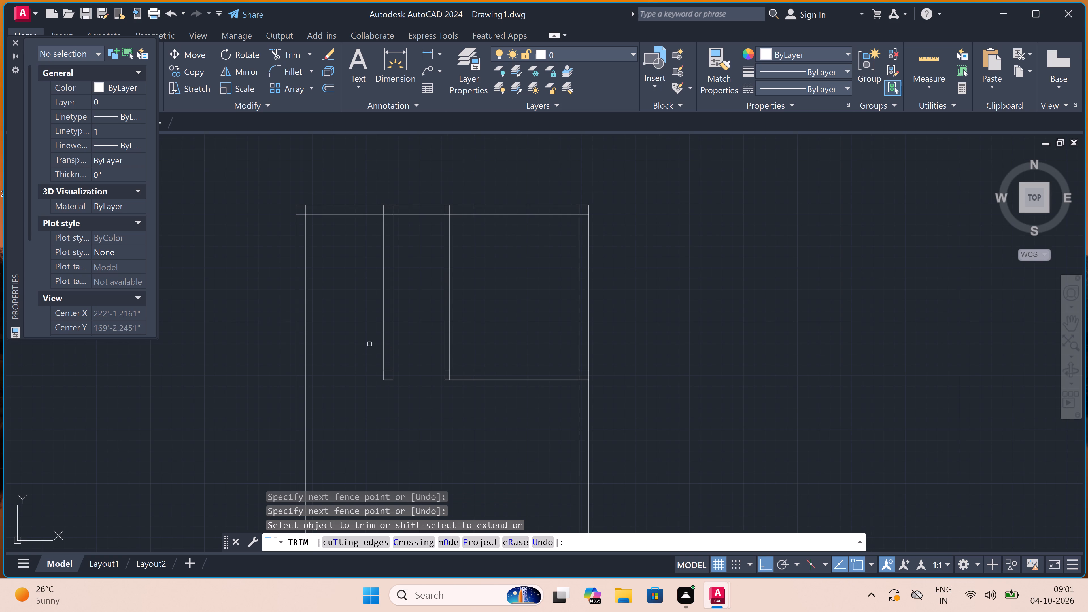
scroll(348, 292, up, 1)
key(Escape)
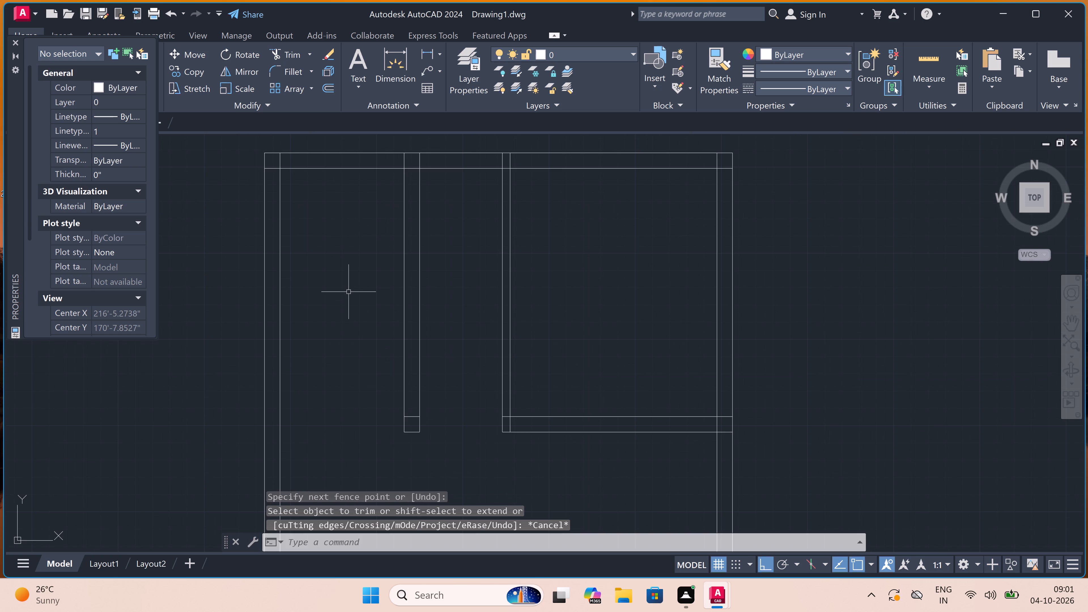
Draw a 9" thick cross wall from the left outer wall to the second partition, its lower line 10' below the top wall's inner line.
text(l)
key(space)
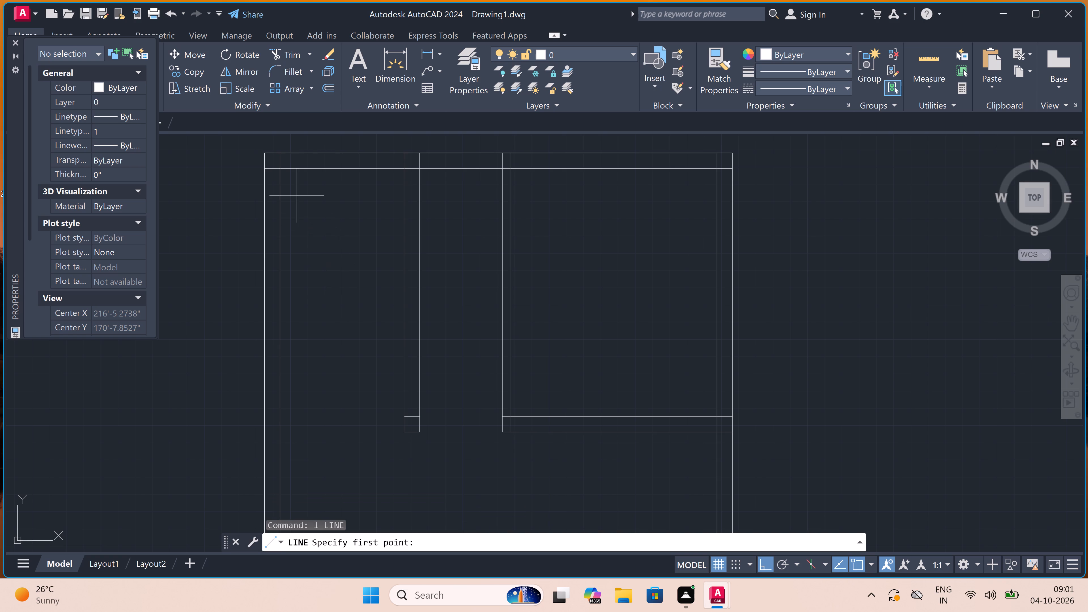
click(278, 165)
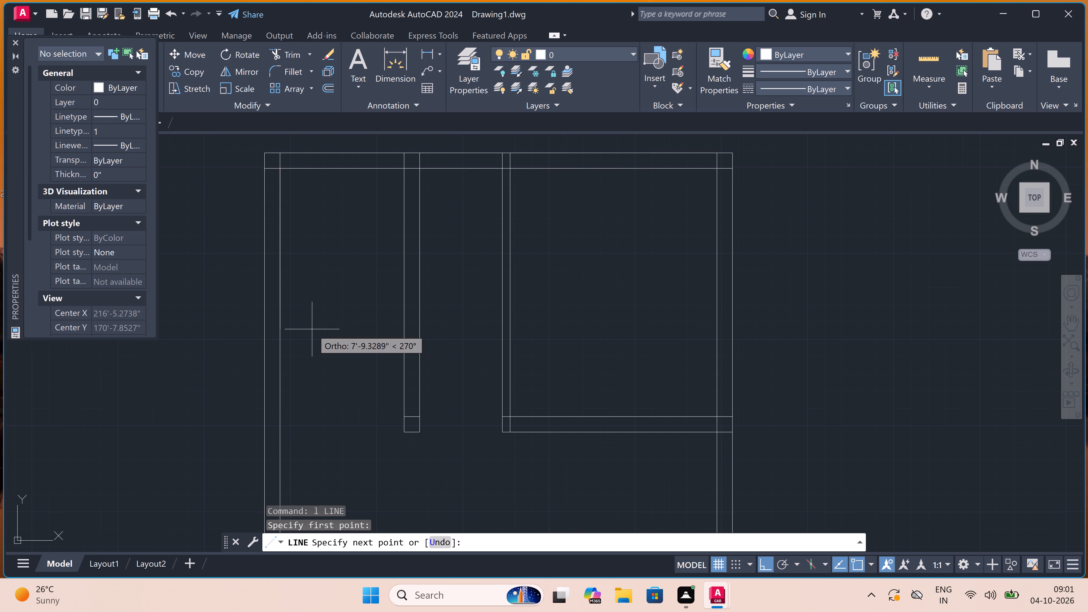
text(10')
key(space)
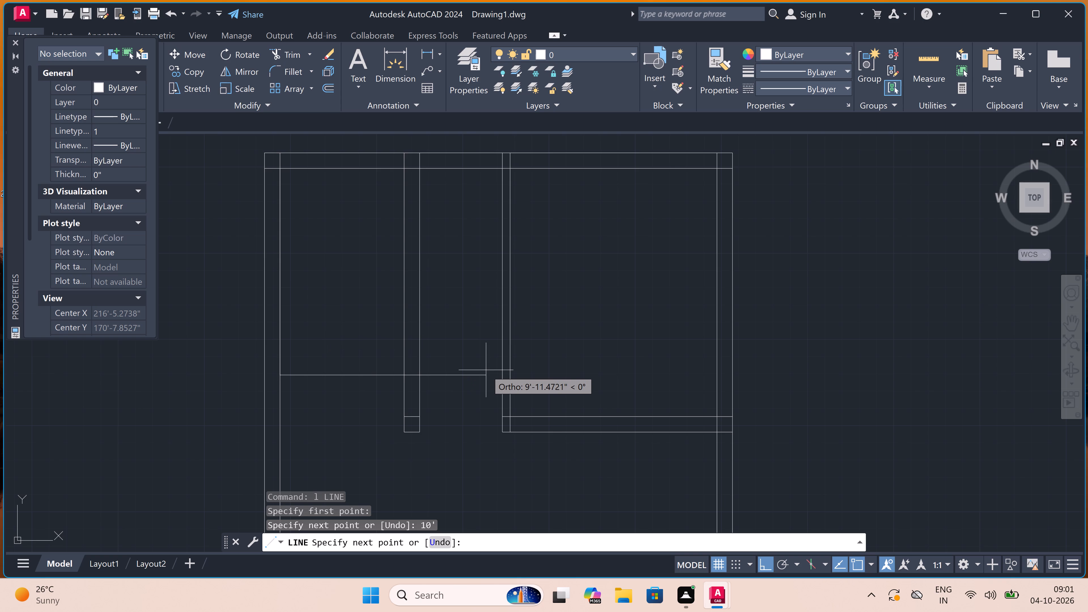
click(505, 374)
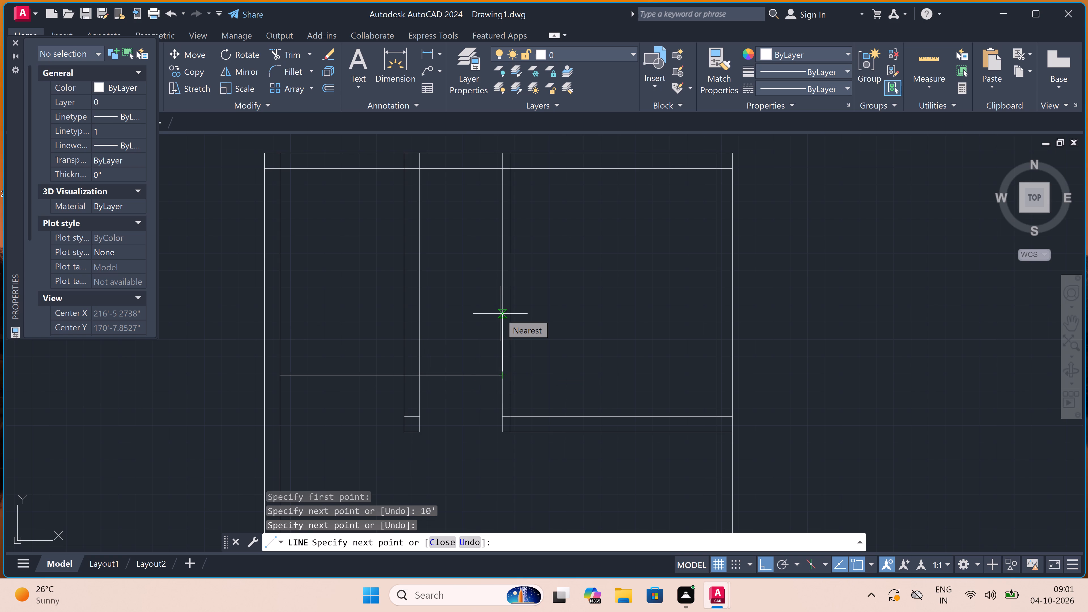
text(9")
key(space)
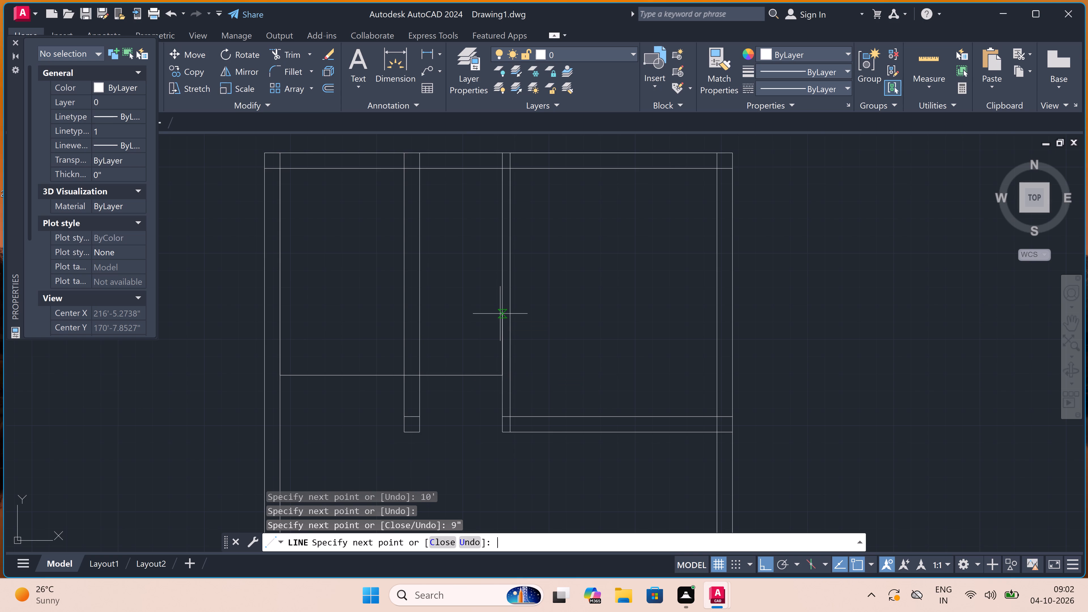
click(280, 356)
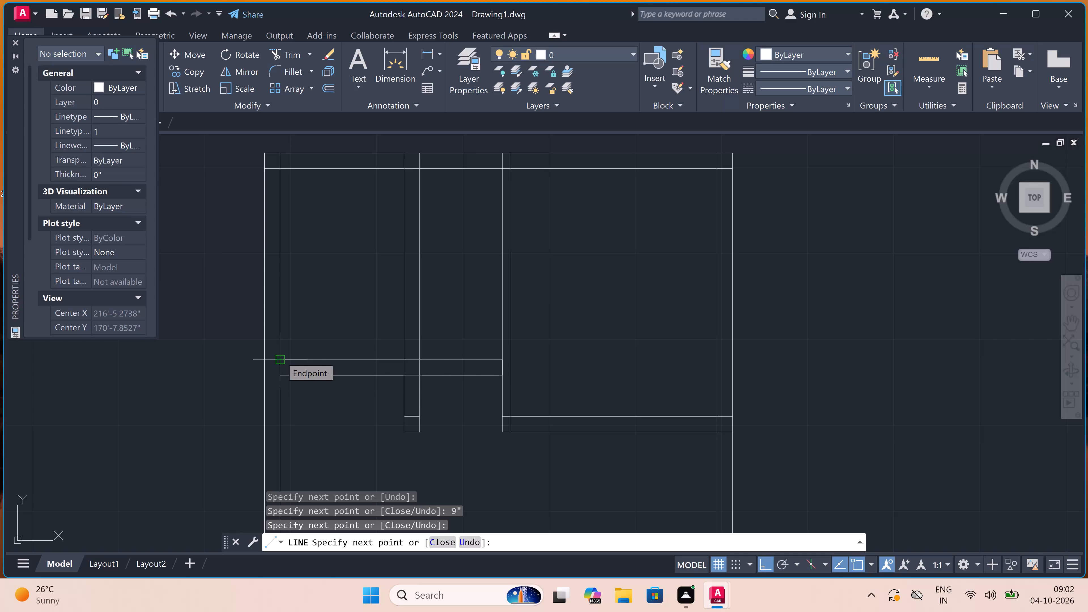
key(Escape)
Trim the overlapping lines where the first partition meets the new 9" cross wall, leaving an open T-junction.
text(tr)
key(space)
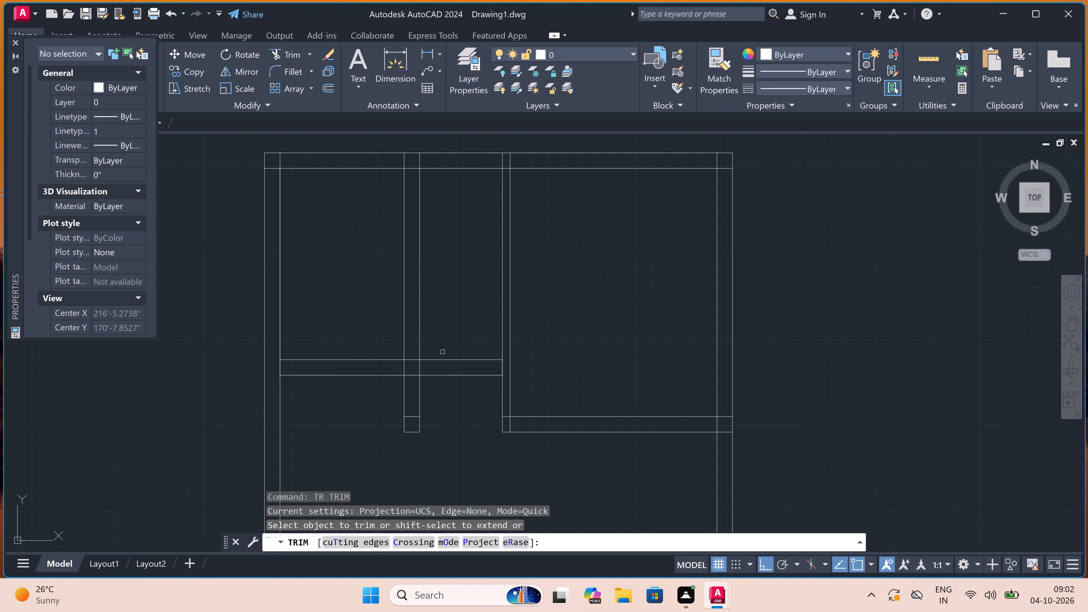
scroll(442, 352, up, 2)
click(393, 395)
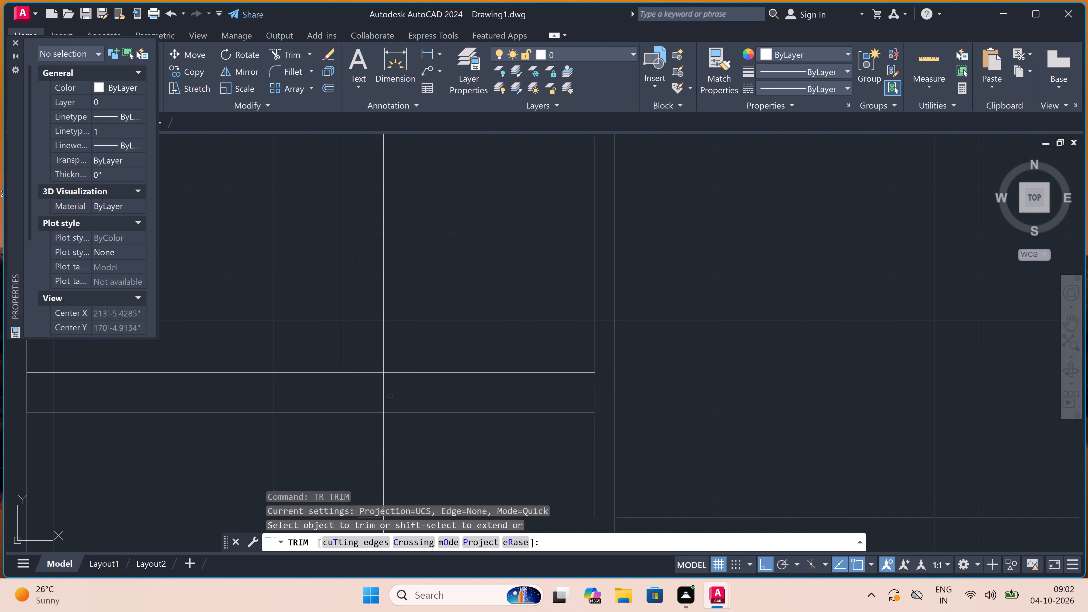
click(261, 411)
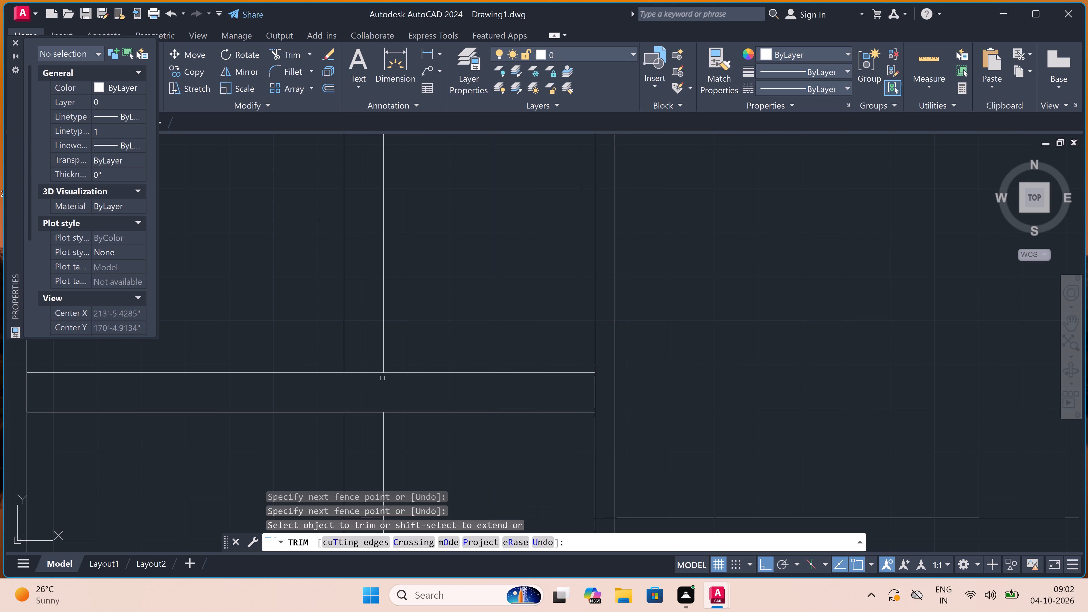
click(369, 384)
click(356, 328)
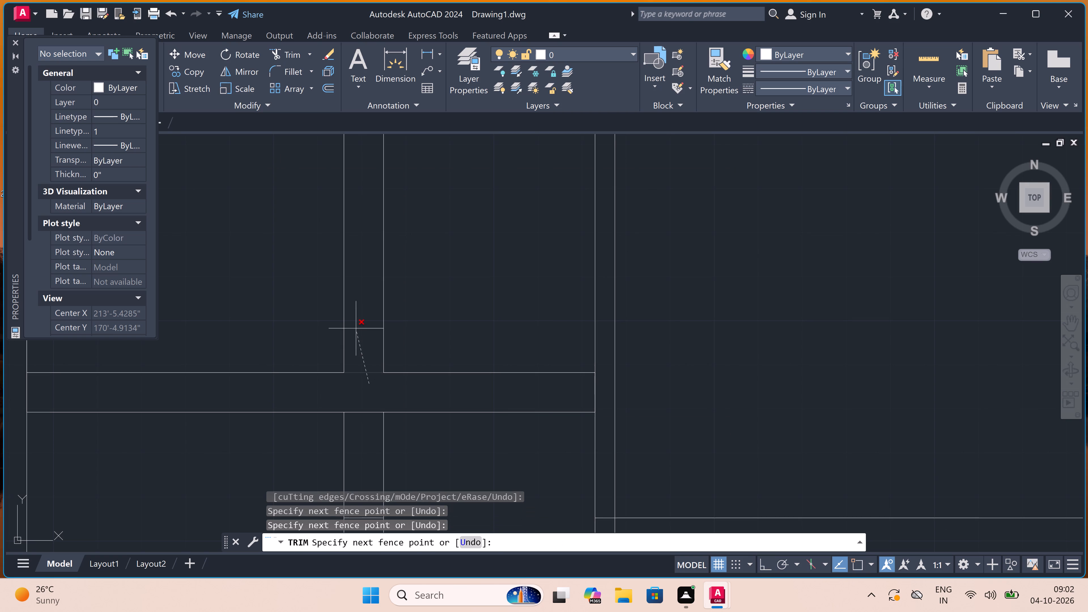
Trim away the leftover first-partition stub below the new cross wall, including the small square at its end.
scroll(356, 328, down, 2)
scroll(359, 371, up, 1)
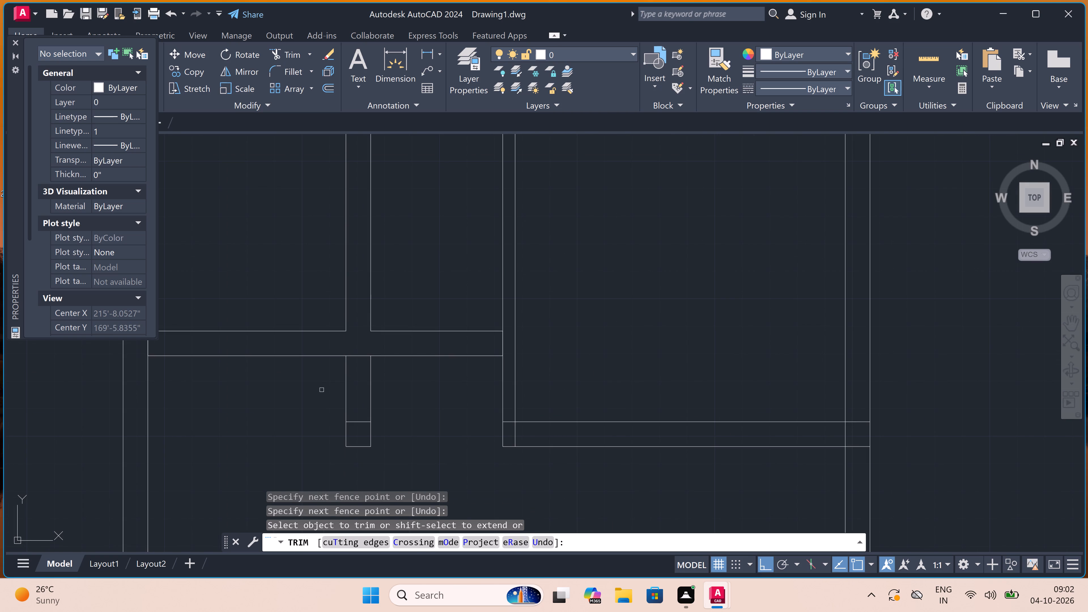
click(321, 390)
click(398, 387)
scroll(392, 389, down, 2)
scroll(386, 411, up, 2)
double_click(367, 424)
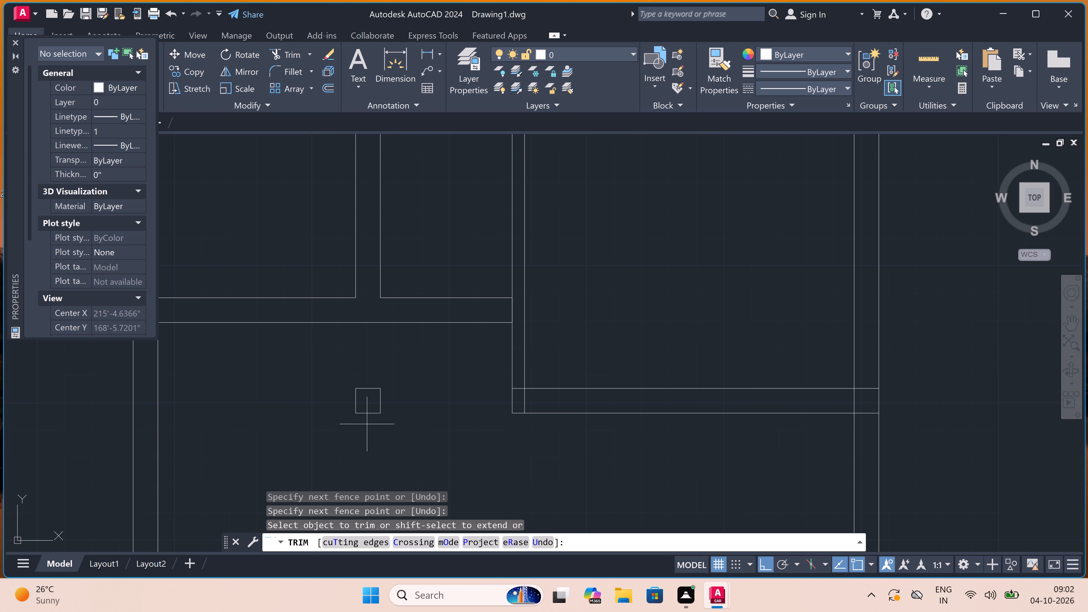
click(348, 369)
click(331, 411)
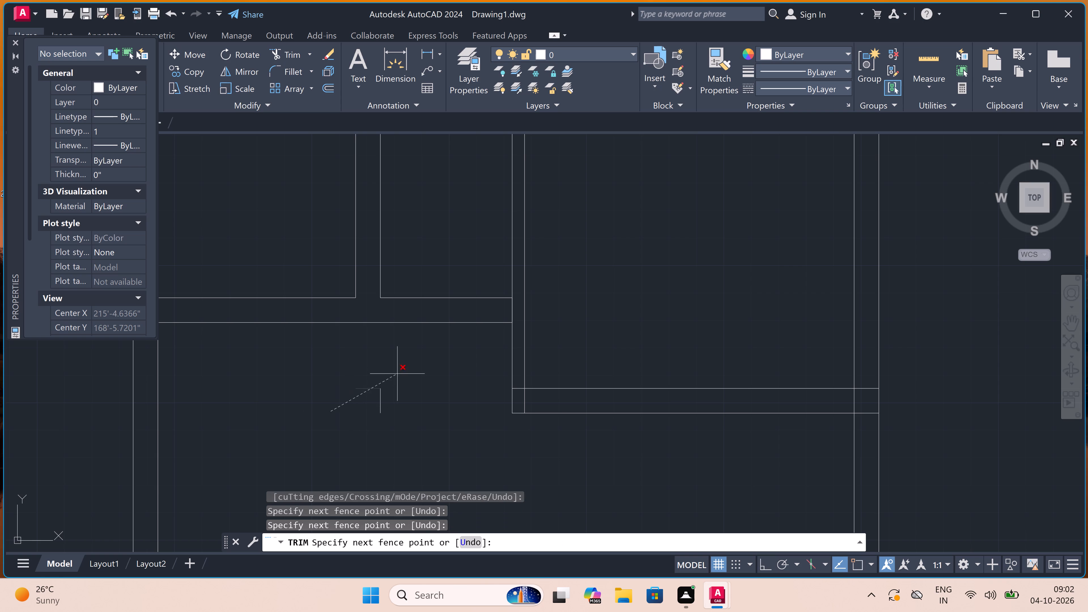
click(397, 374)
click(360, 405)
click(417, 398)
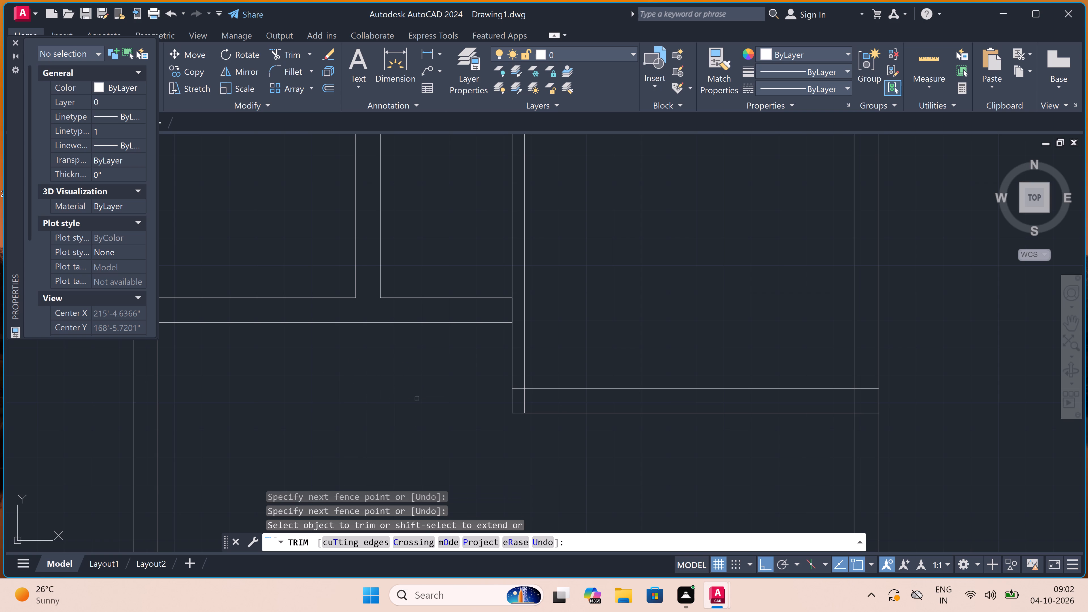
Trim the second partition's left line between the two lines of the left rooms' cross wall.
scroll(309, 410, down, 2)
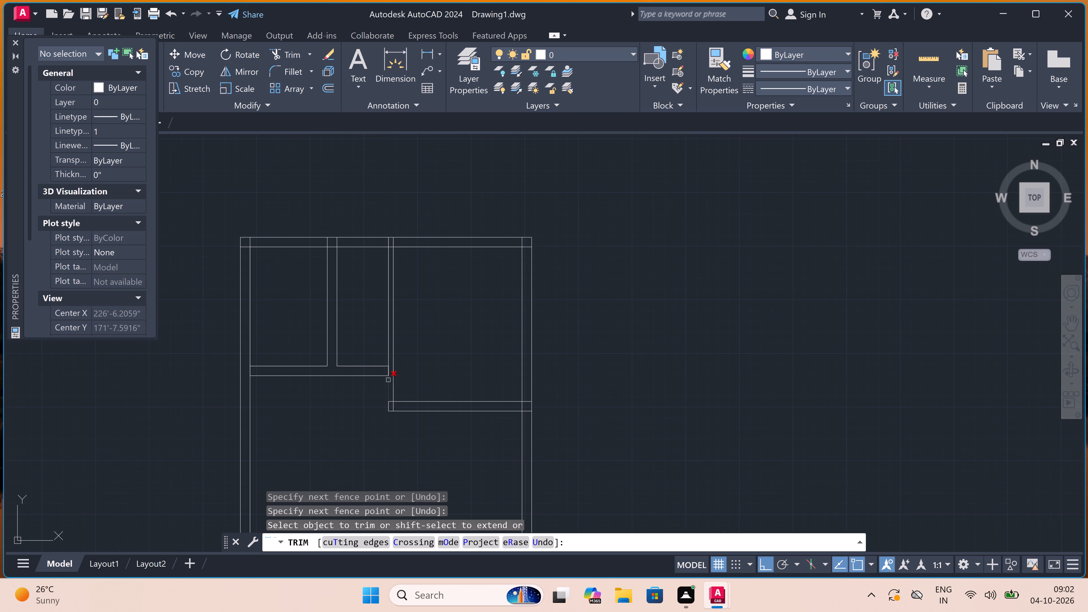
scroll(389, 378, up, 2)
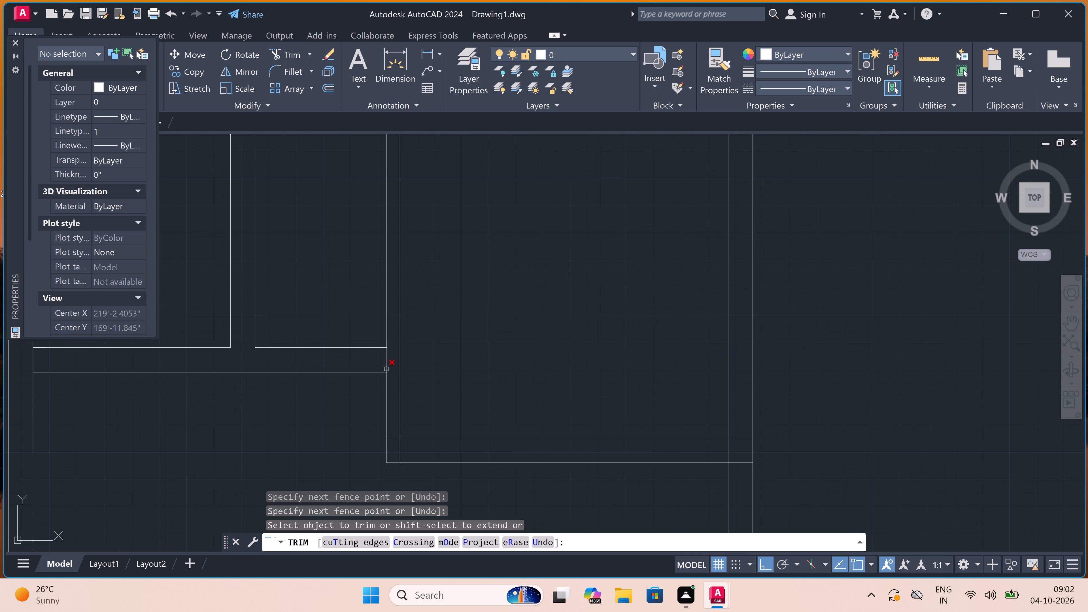
double_click(385, 367)
double_click(386, 364)
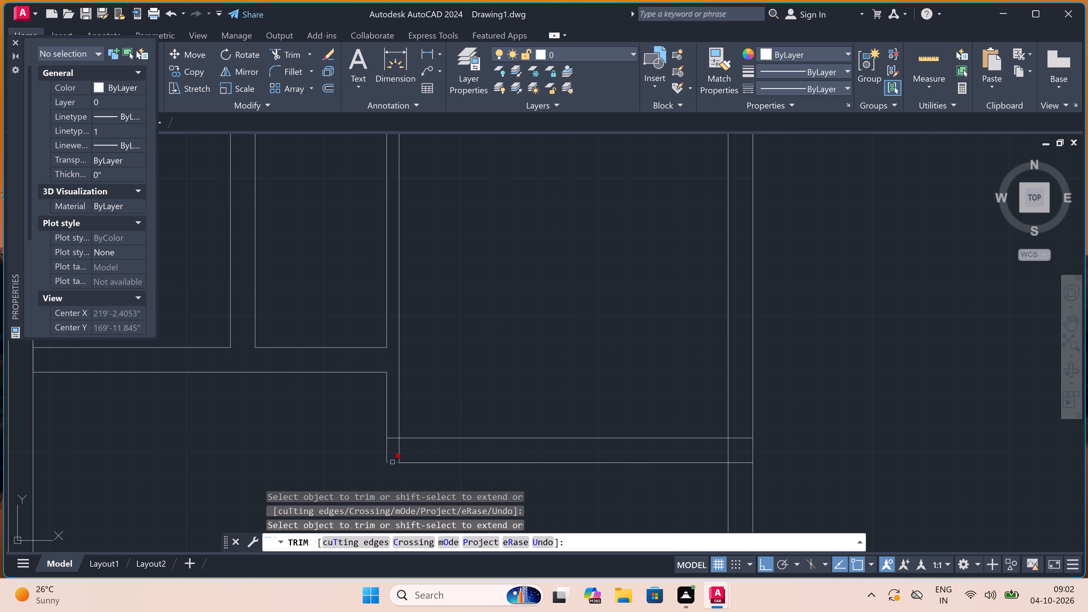
Trim the overlapping inner lines at the corner where the second partition meets the right room's cross wall.
scroll(396, 458, up, 2)
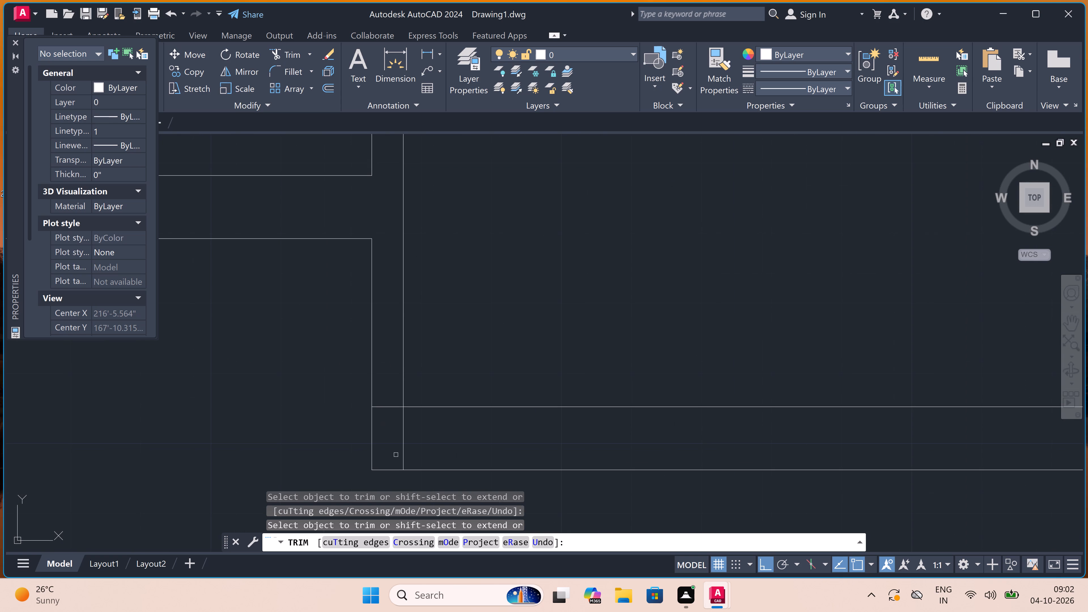
double_click(395, 437)
double_click(381, 380)
click(387, 436)
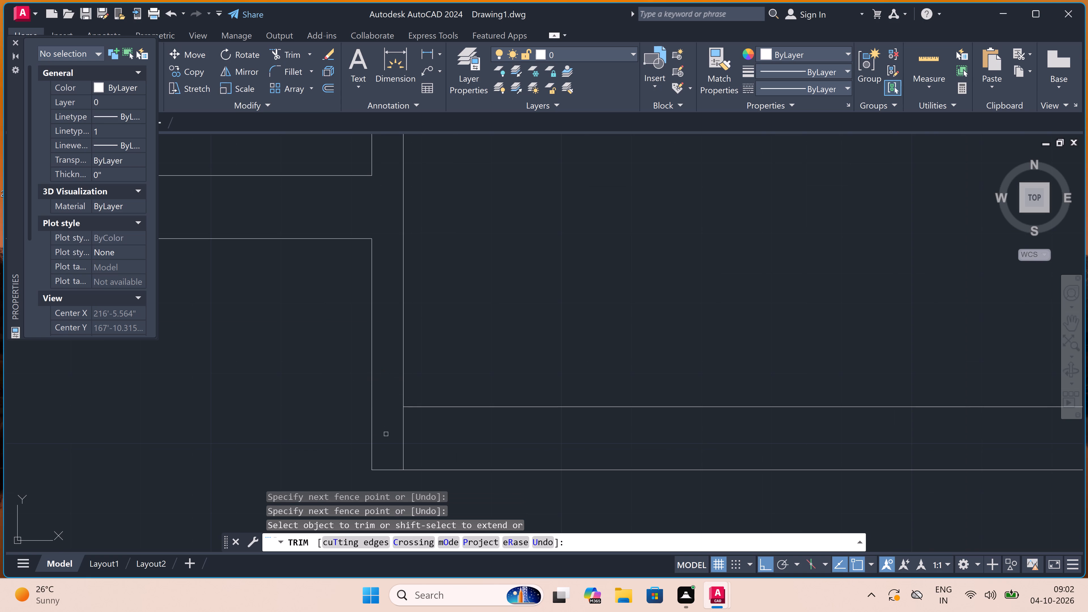
double_click(442, 437)
scroll(402, 436, down, 4)
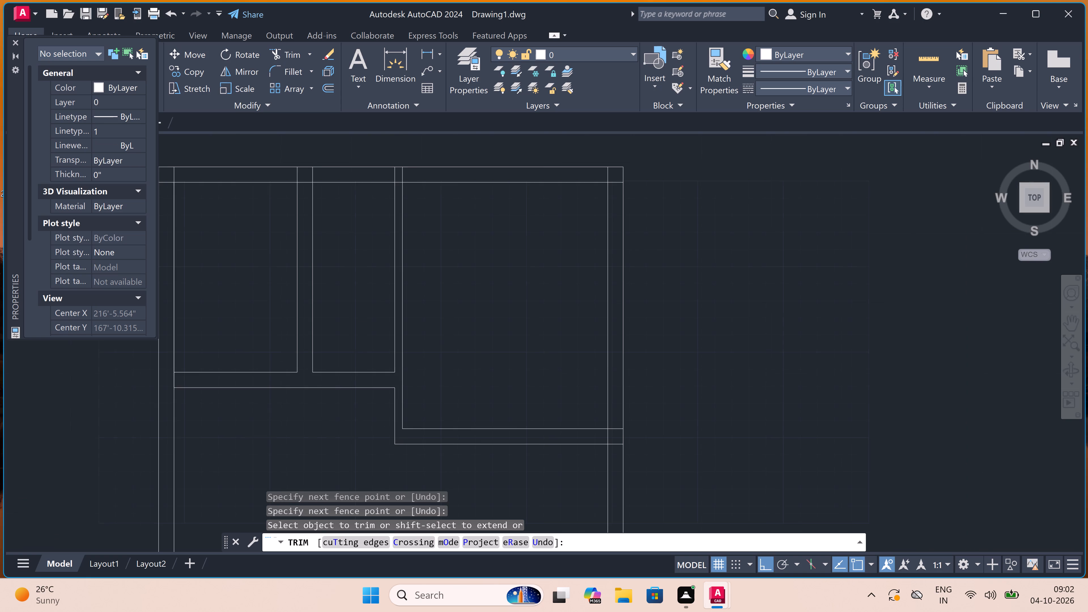
Trim the top wall's inner line where it crosses the left outer wall at the plan's upper-left corner.
scroll(384, 377, down, 2)
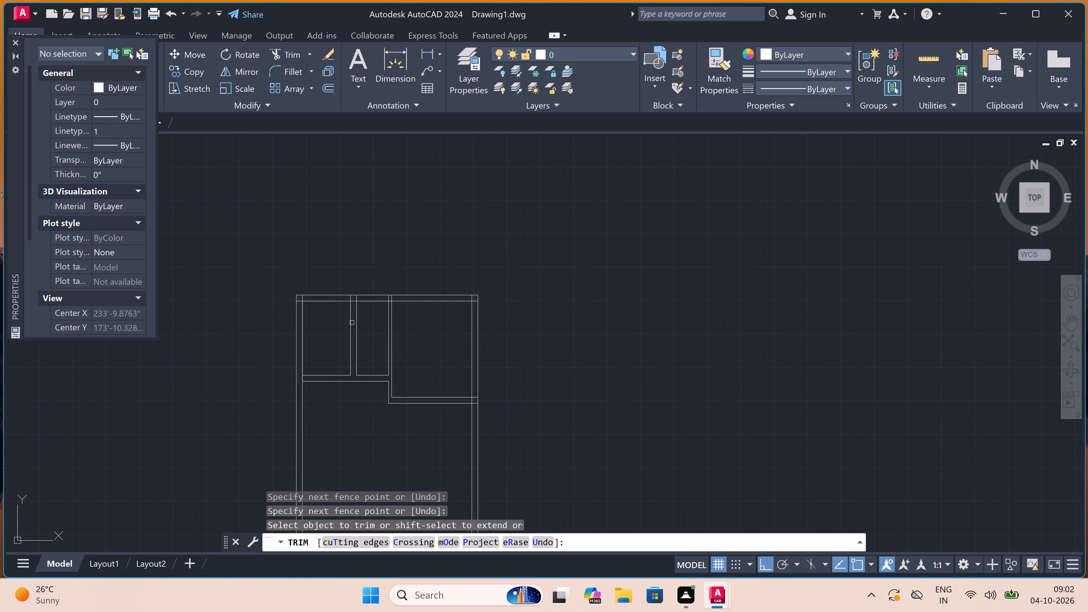
scroll(292, 301, up, 3)
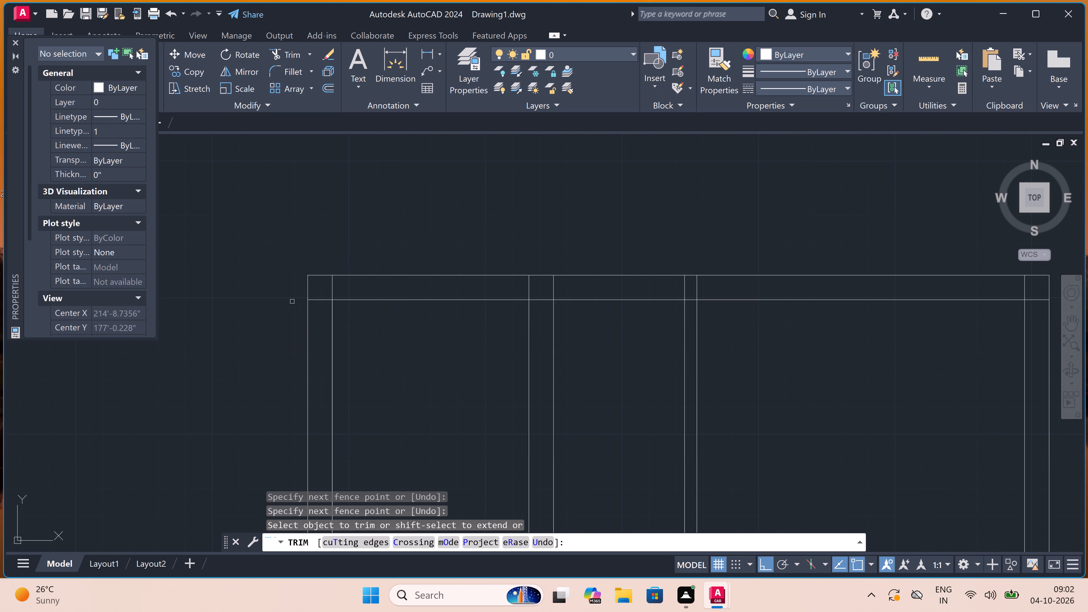
double_click(325, 288)
double_click(327, 327)
Fence-trim the left wall, partition and right wall lines that run between the top wall's two lines.
double_click(322, 290)
triple_click(318, 286)
click(318, 286)
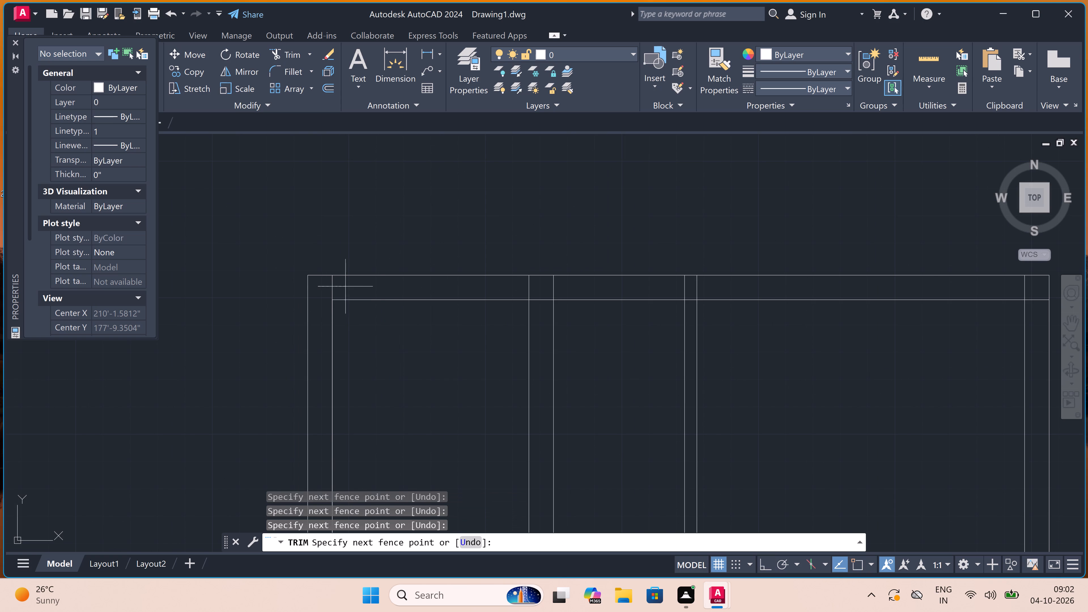
scroll(381, 285, down, 3)
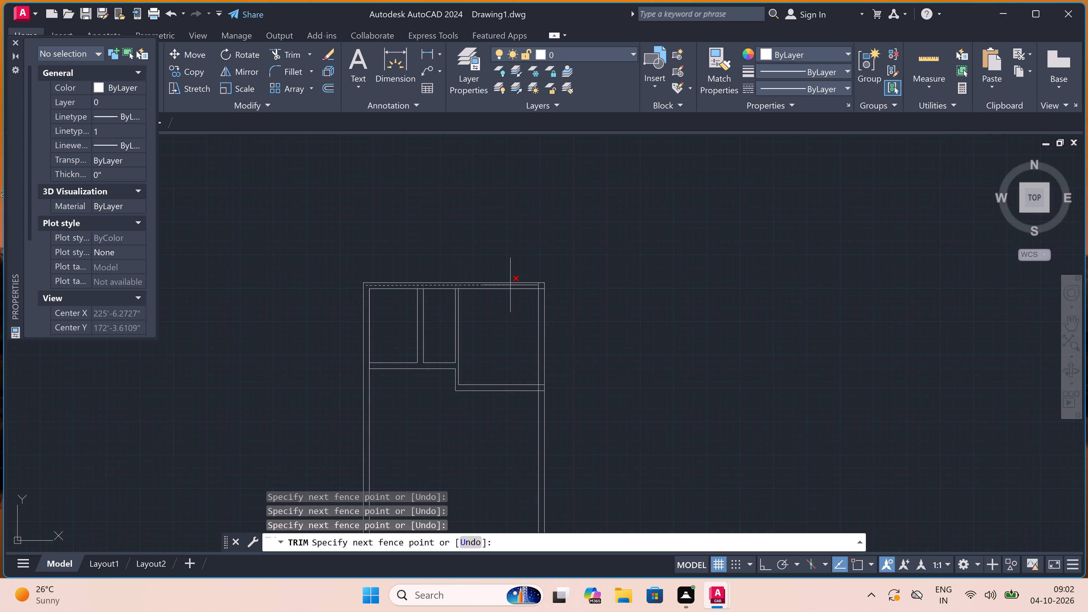
scroll(524, 283, up, 3)
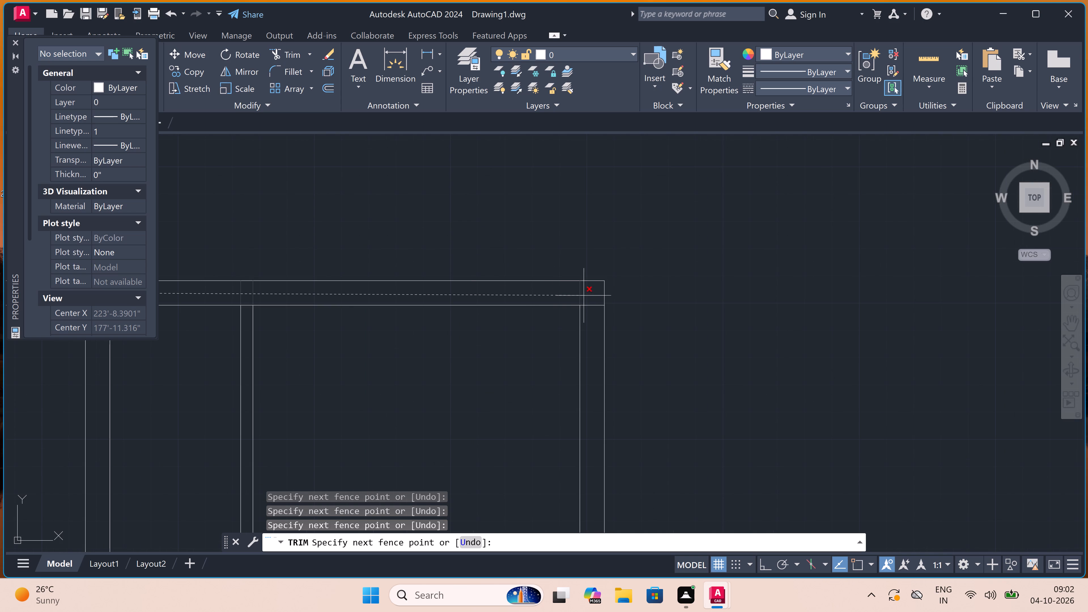
click(591, 297)
Trim the top wall's inner line where it crosses the right outer wall at the plan's upper-right corner.
click(591, 296)
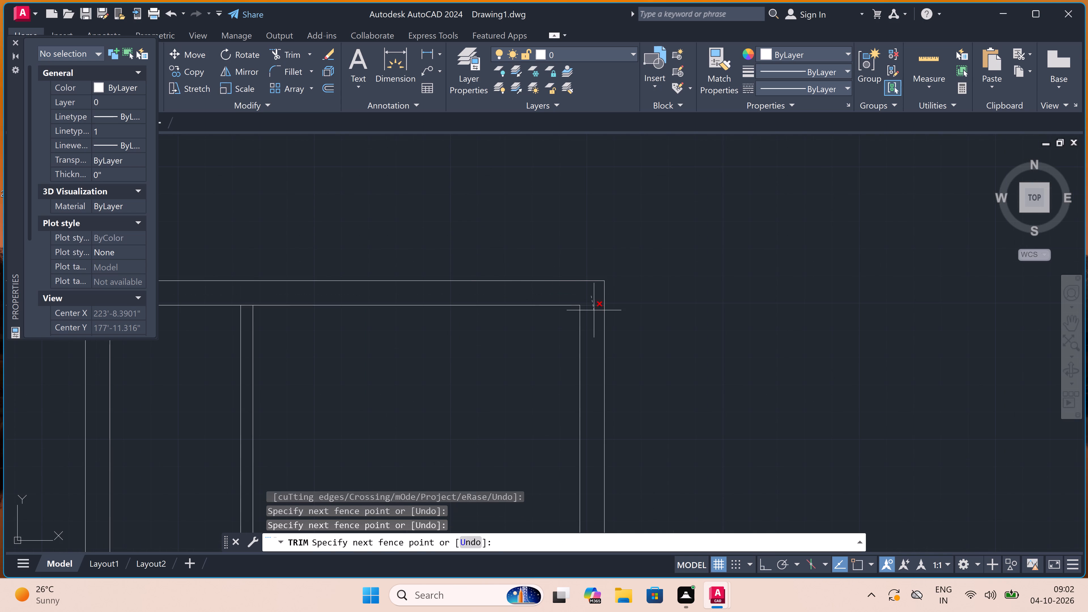
click(595, 321)
Trim the top wall's inner line between the faces of both partitions, leaving open T-junctions.
scroll(103, 384, down, 3)
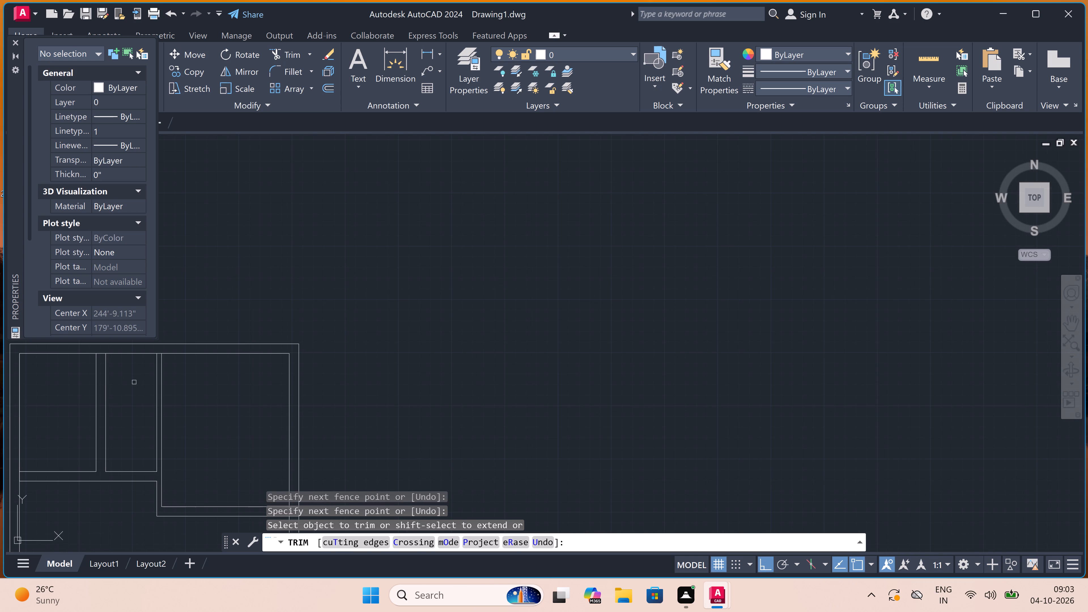
scroll(290, 359, down, 3)
scroll(171, 367, up, 3)
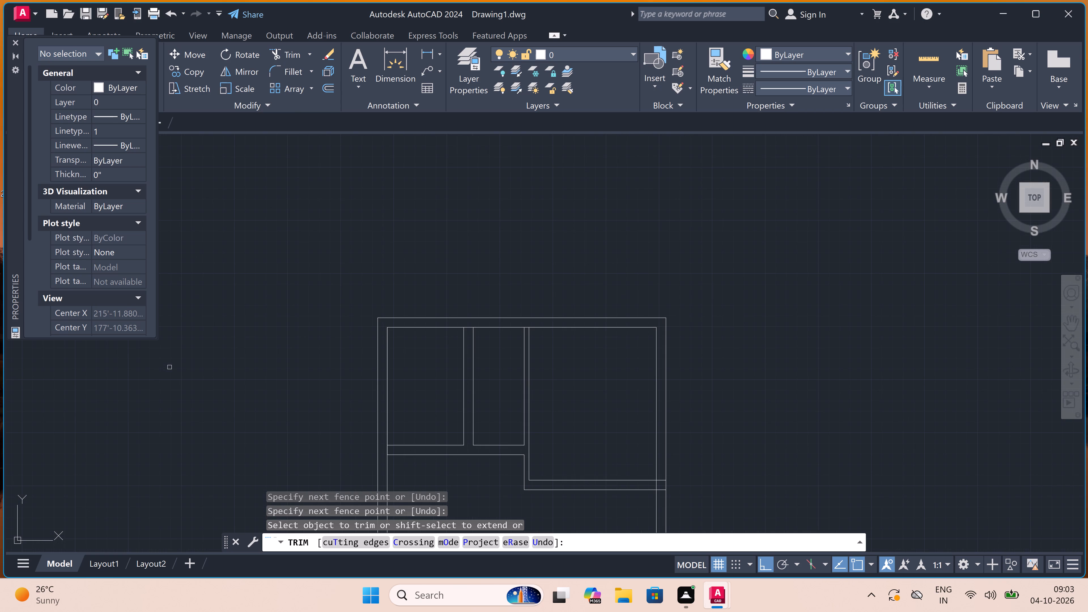
scroll(483, 317, up, 2)
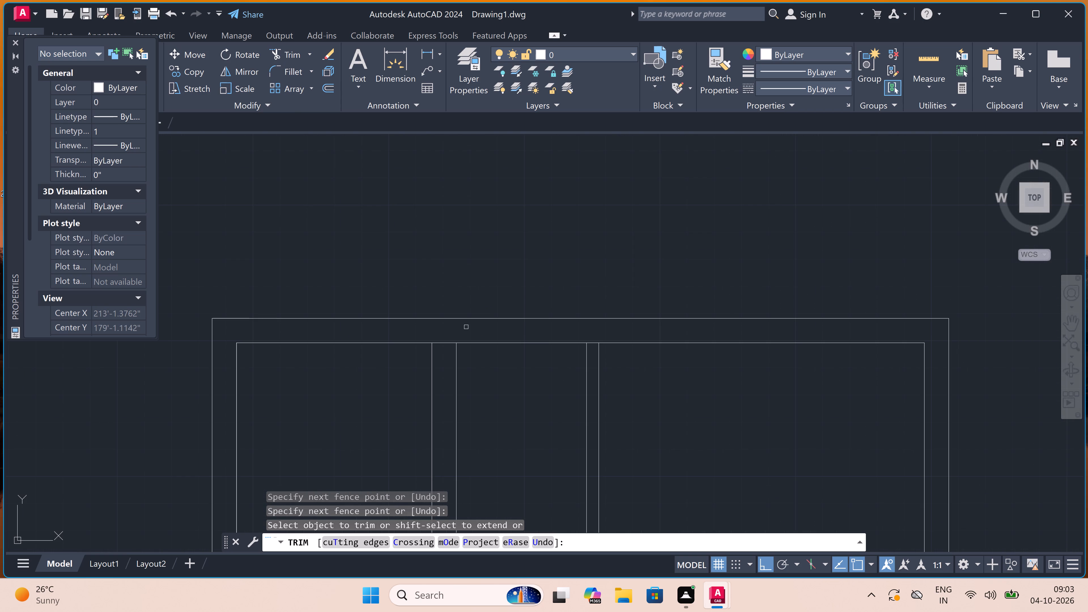
click(446, 344)
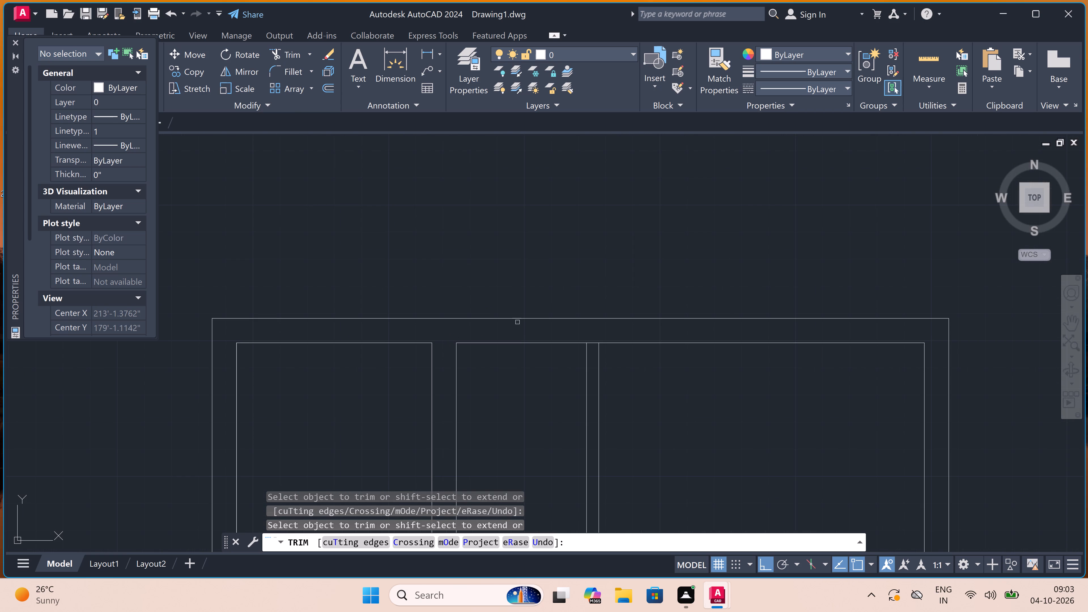
scroll(595, 337, up, 3)
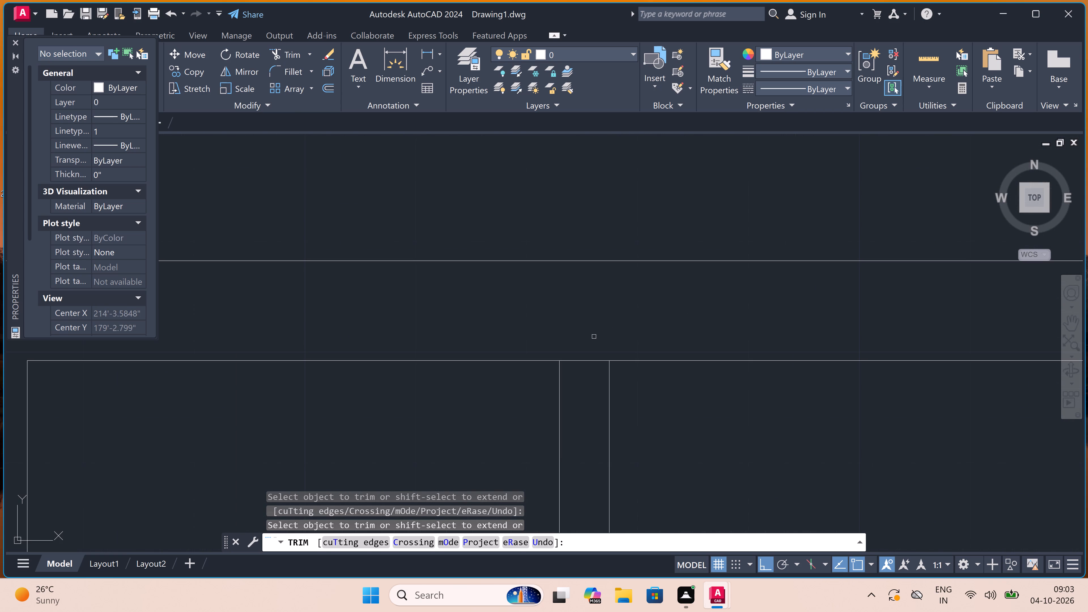
click(588, 338)
click(592, 382)
scroll(381, 314, down, 5)
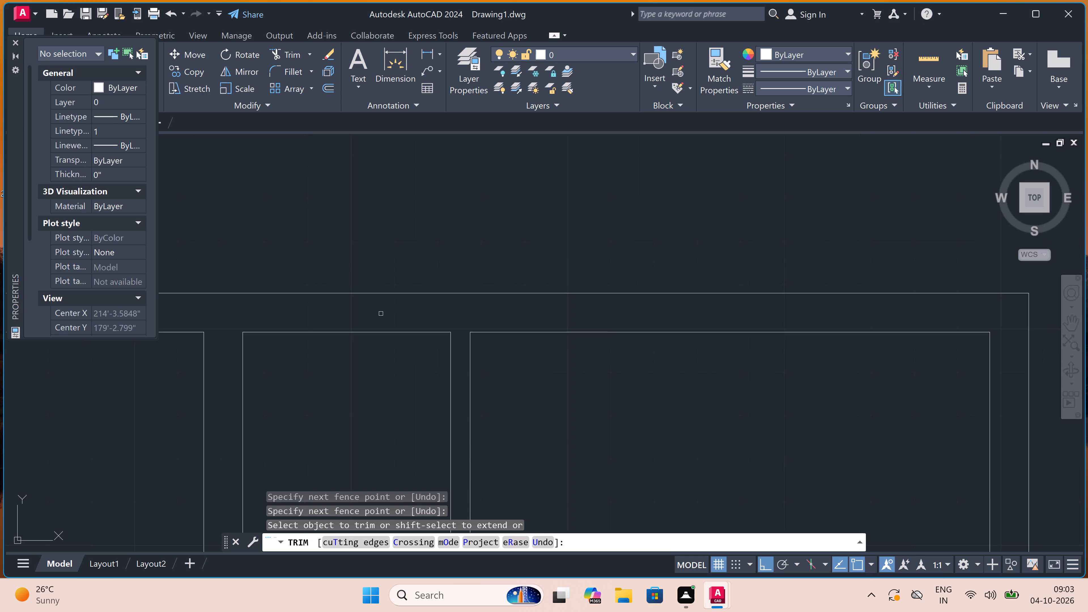
scroll(381, 313, down, 2)
scroll(376, 339, up, 2)
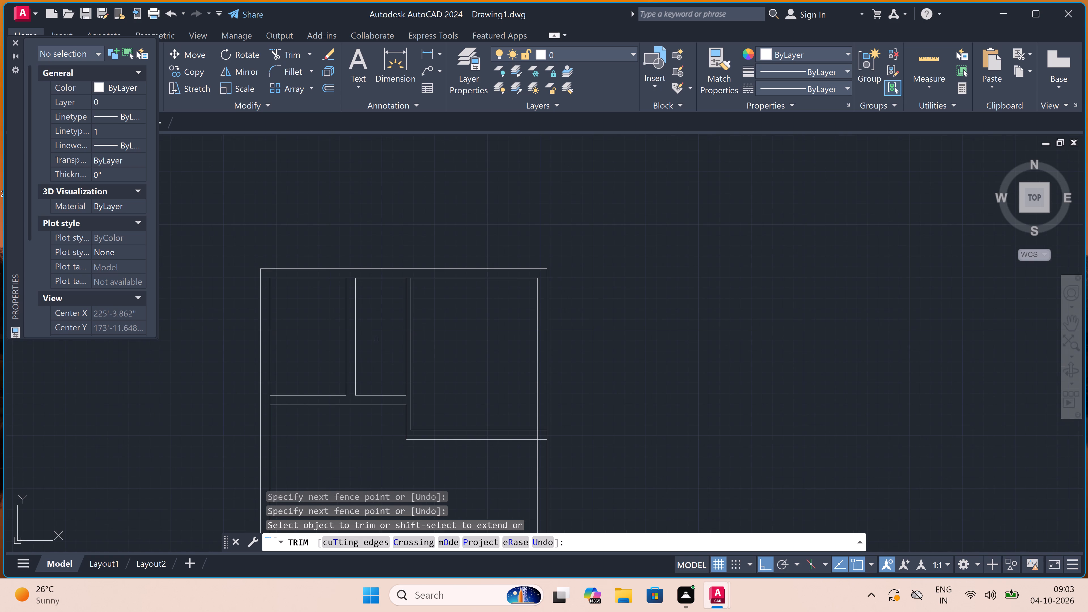
key(Escape)
Draw a door jamb line across the left rooms' cross wall near the left outer wall, with a 2" stub rightward from its midpoint.
text(l)
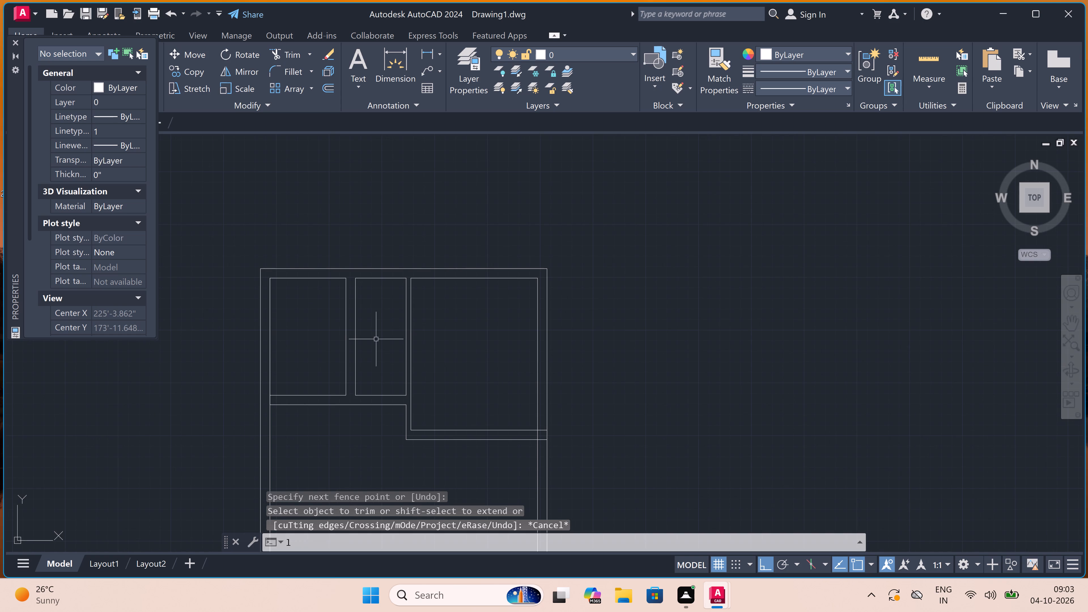
key(space)
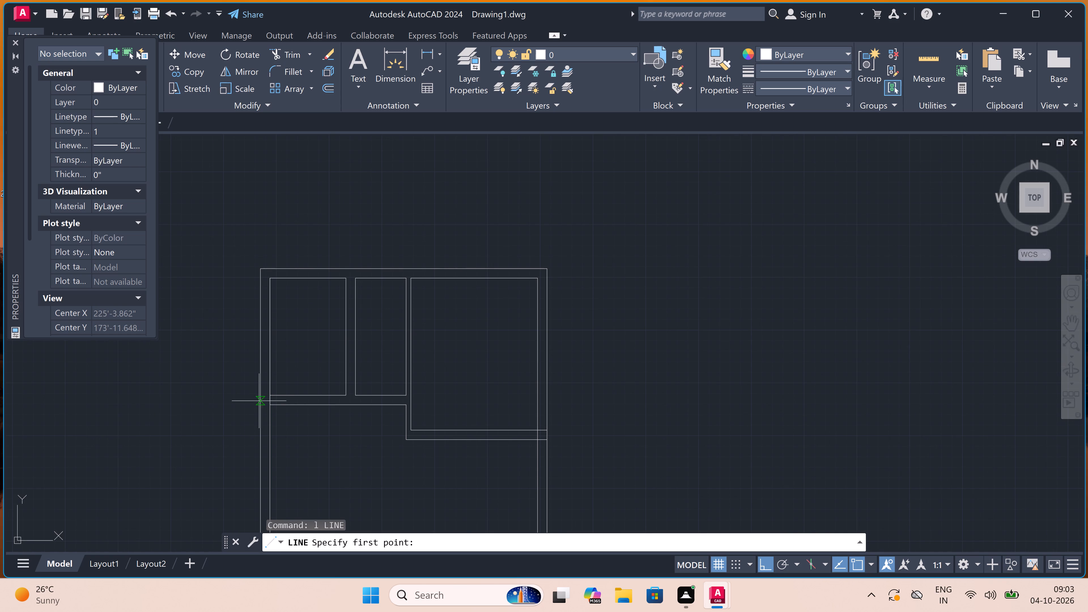
scroll(269, 394, up, 2)
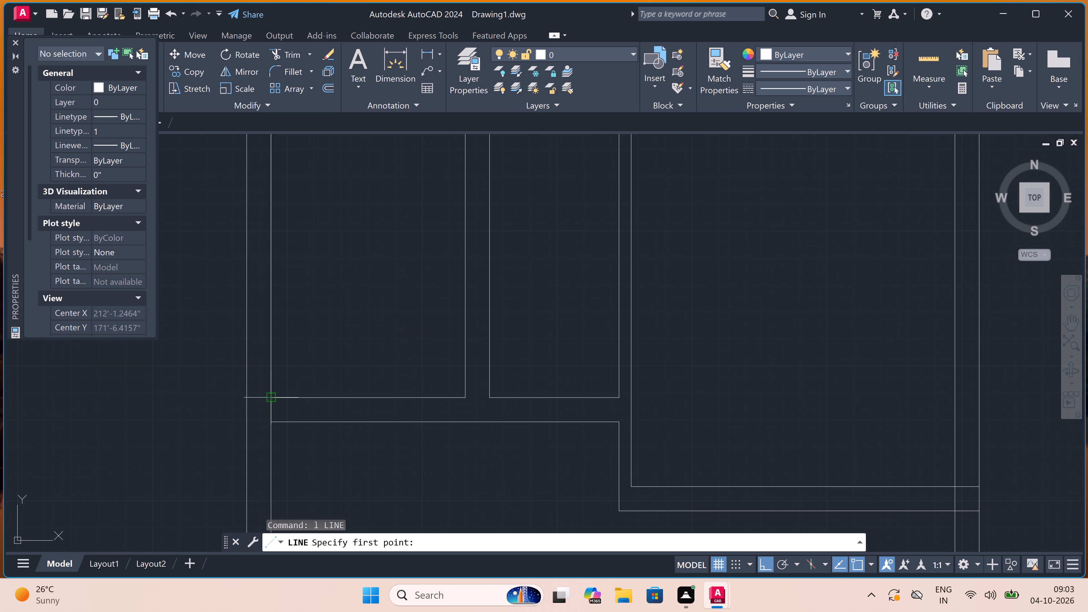
click(292, 399)
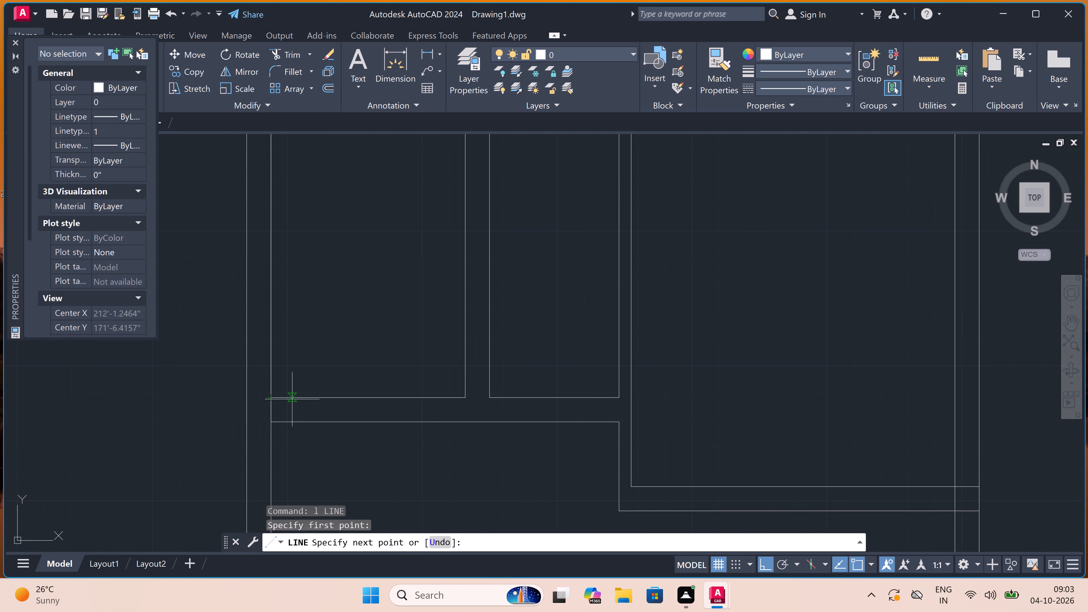
click(294, 418)
double_click(292, 408)
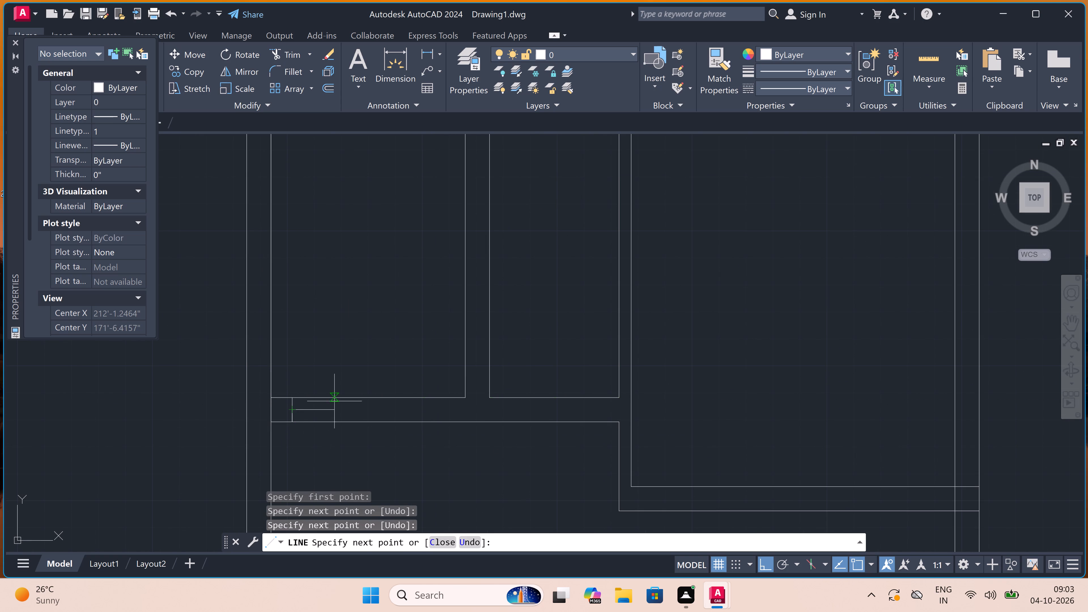
key(2)
text(")
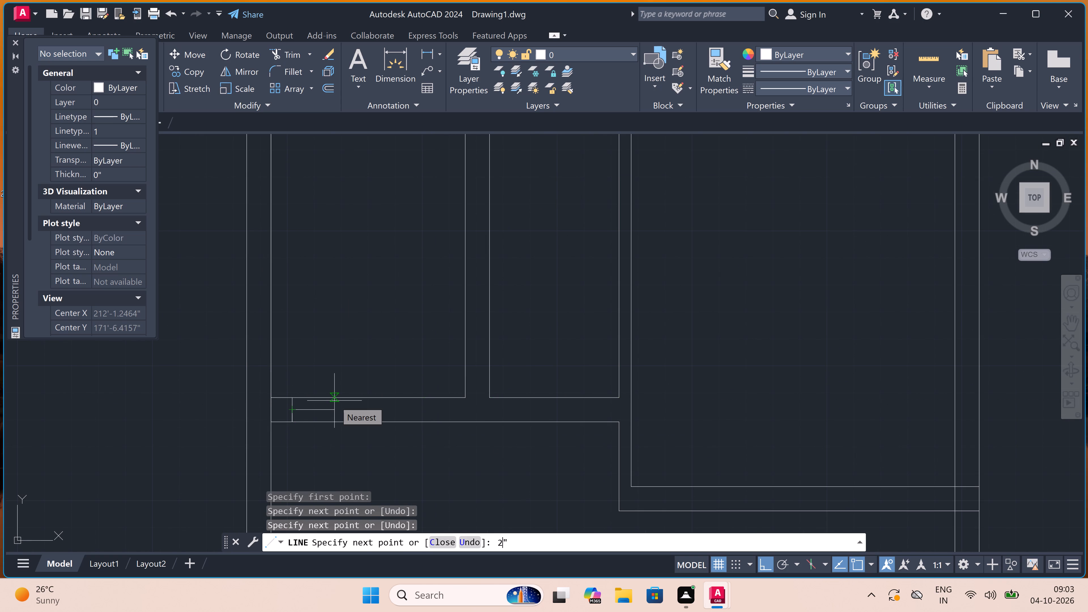
key(space)
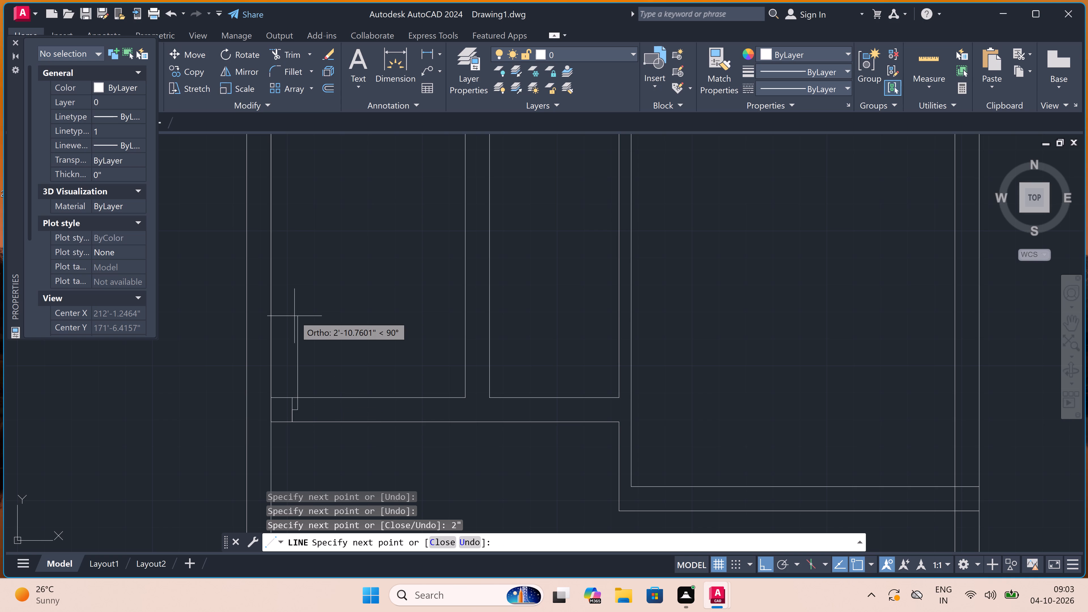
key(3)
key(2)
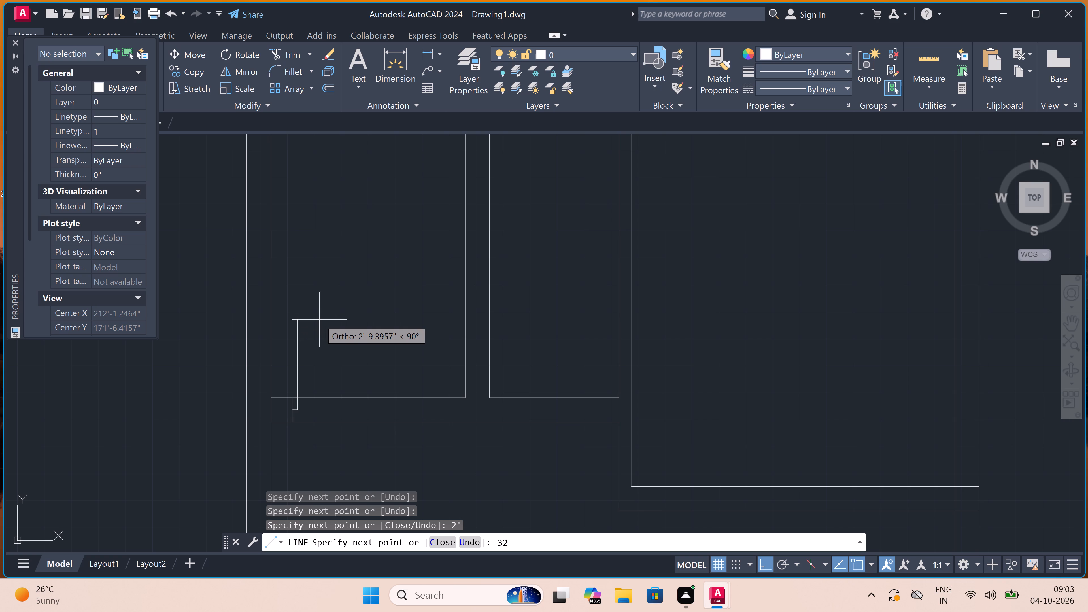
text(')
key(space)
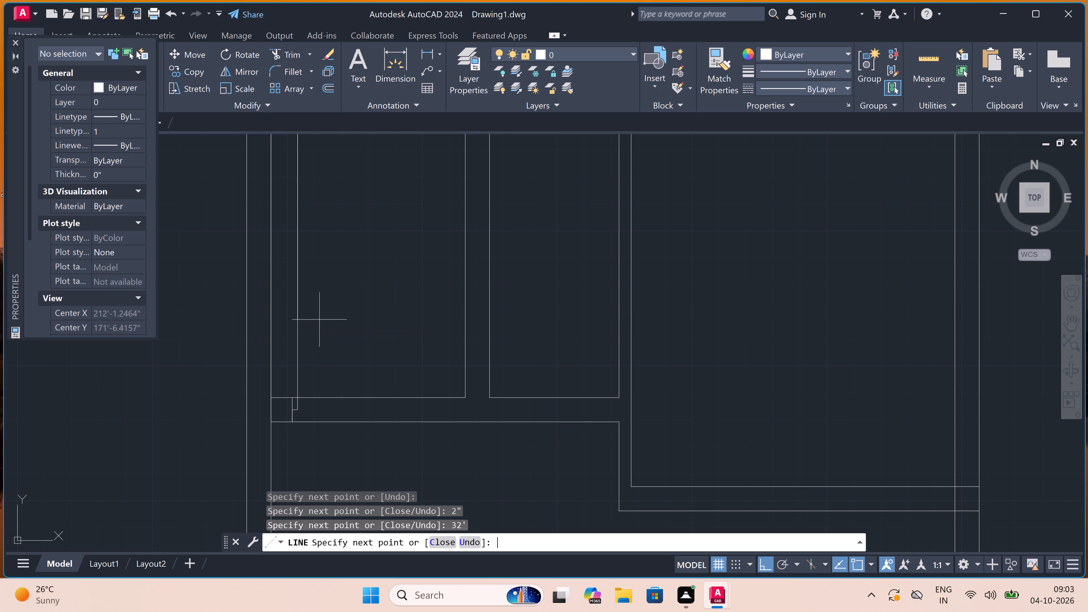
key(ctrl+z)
Draw a 2' vertical line upward from the end of the 2" jamb stub.
key(2)
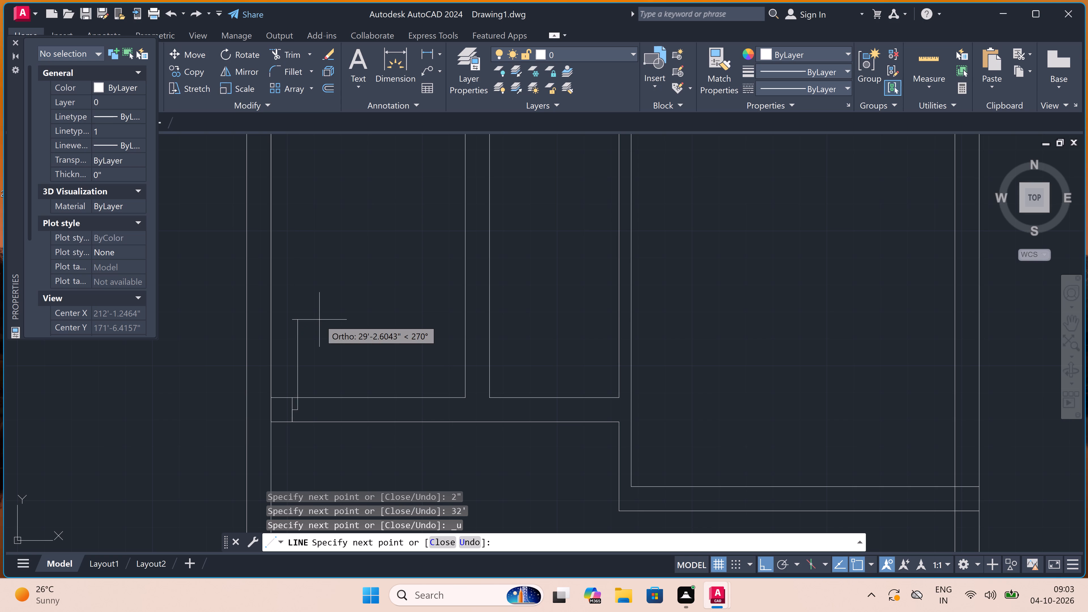
text(')
key(space)
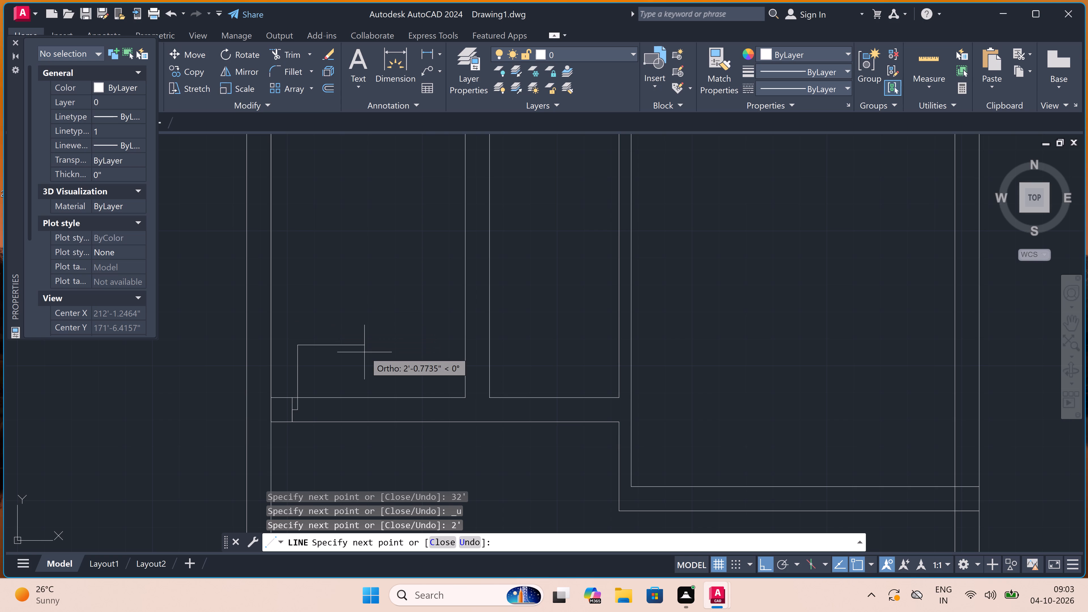
key(Escape)
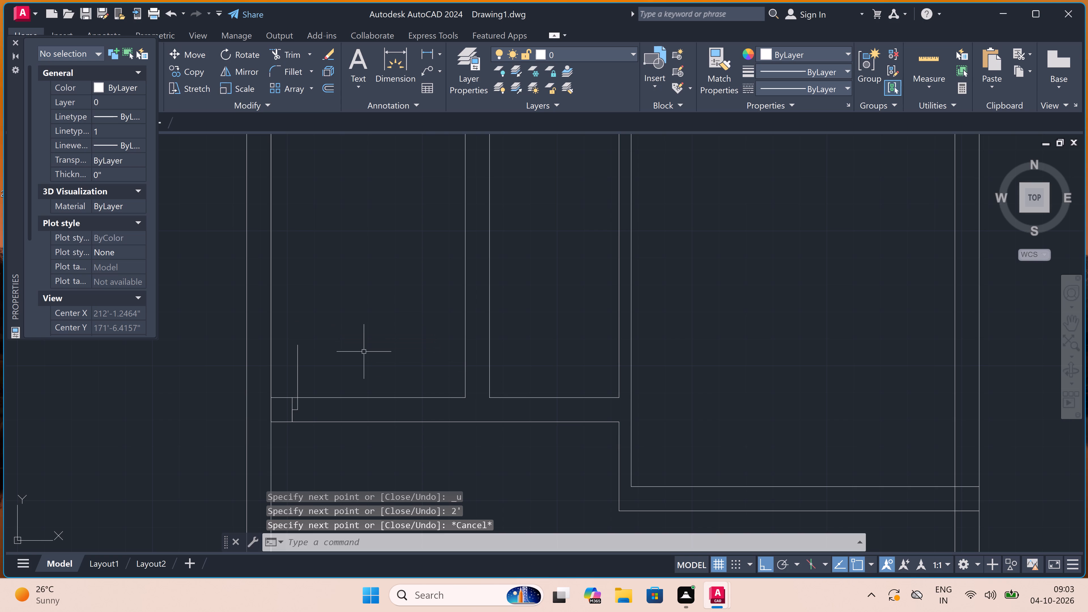
Draw a second jamb line across the same cross wall, right of the first jamb, with a 2" stub leftward from its midpoint.
key(space)
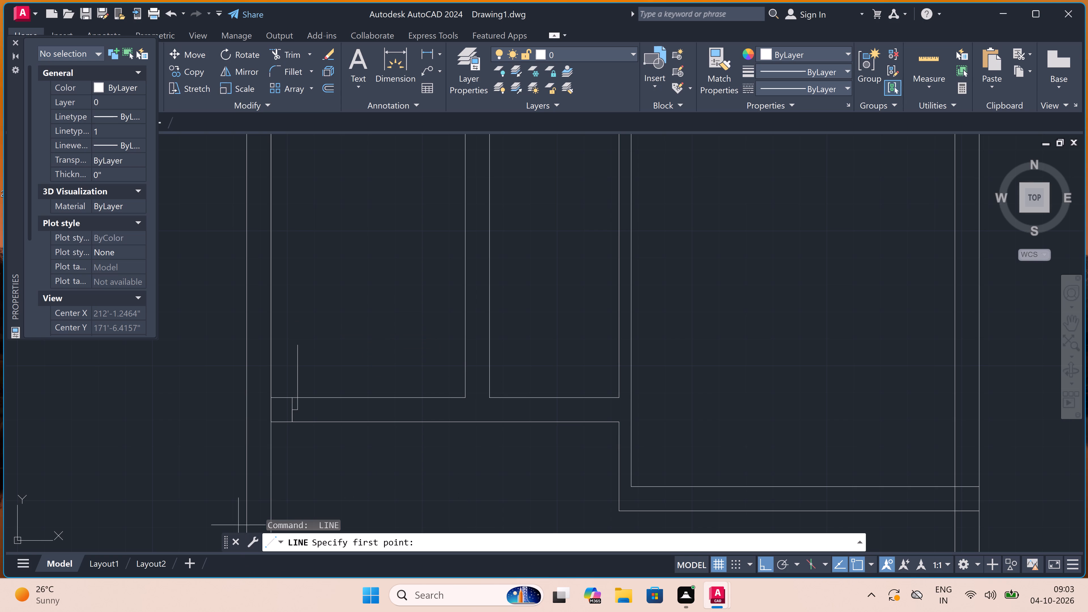
scroll(311, 385, up, 1)
scroll(351, 392, up, 1)
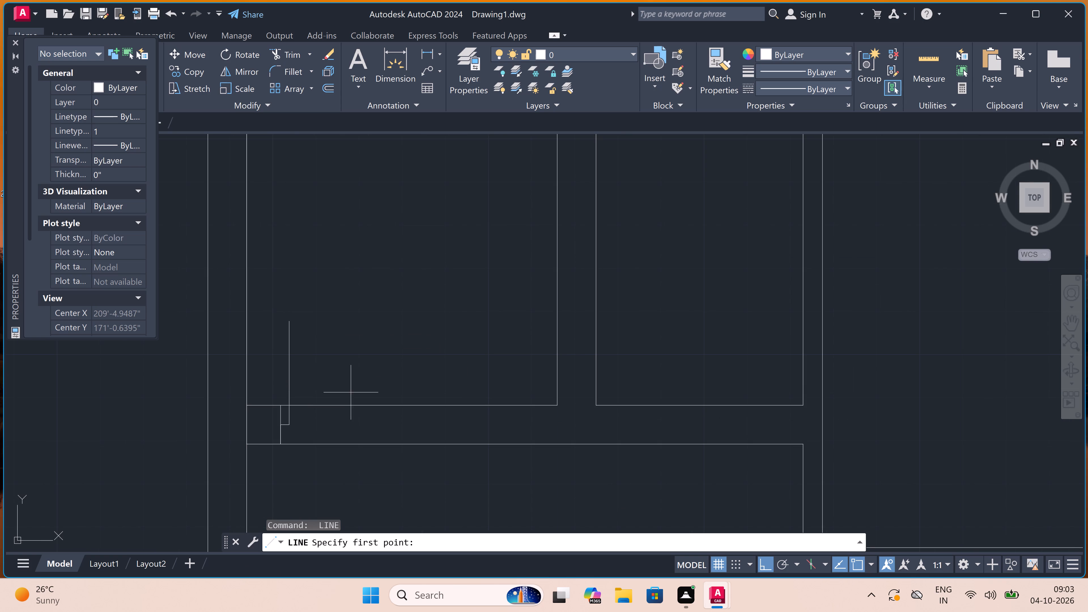
click(404, 413)
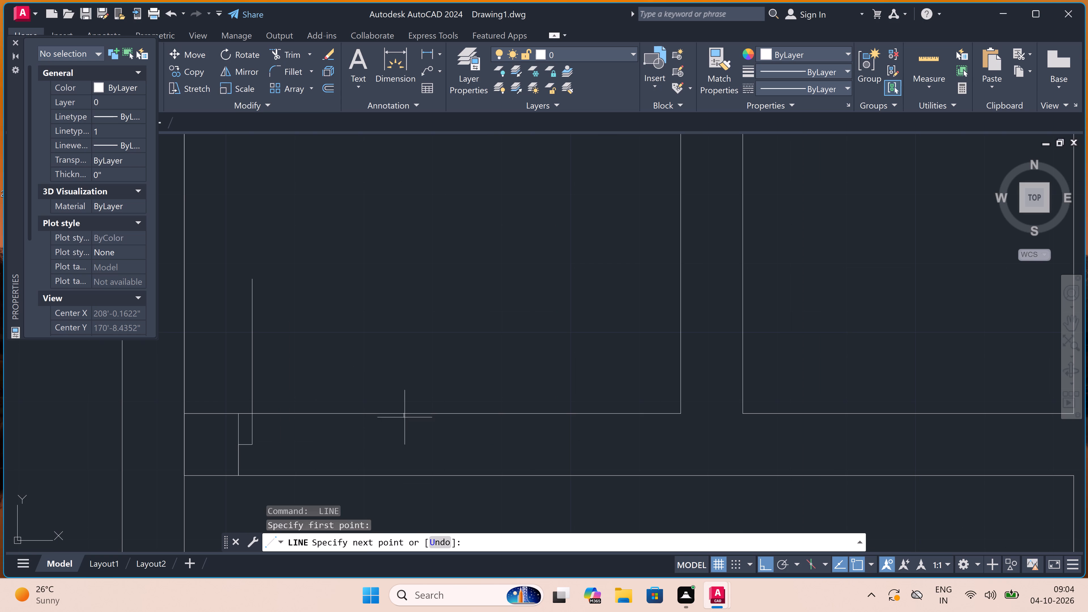
click(401, 474)
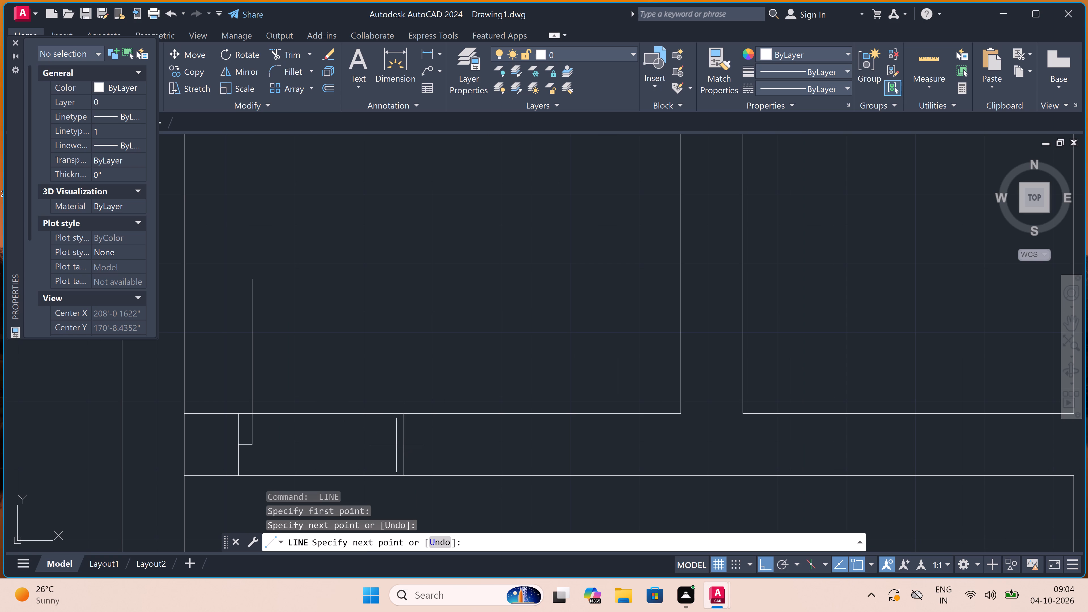
click(401, 444)
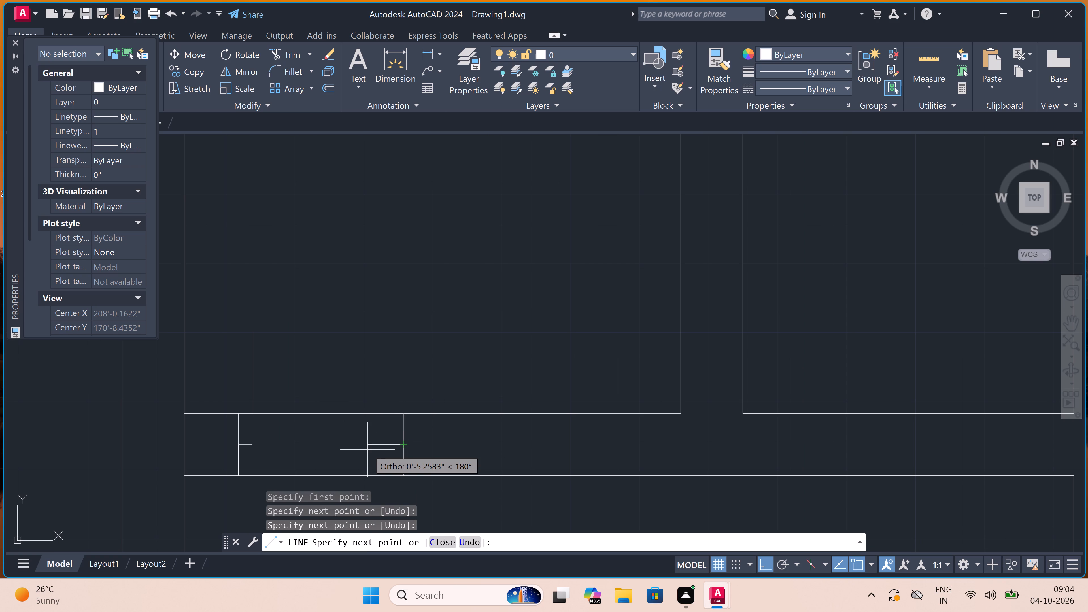
key(2)
text(")
key(space)
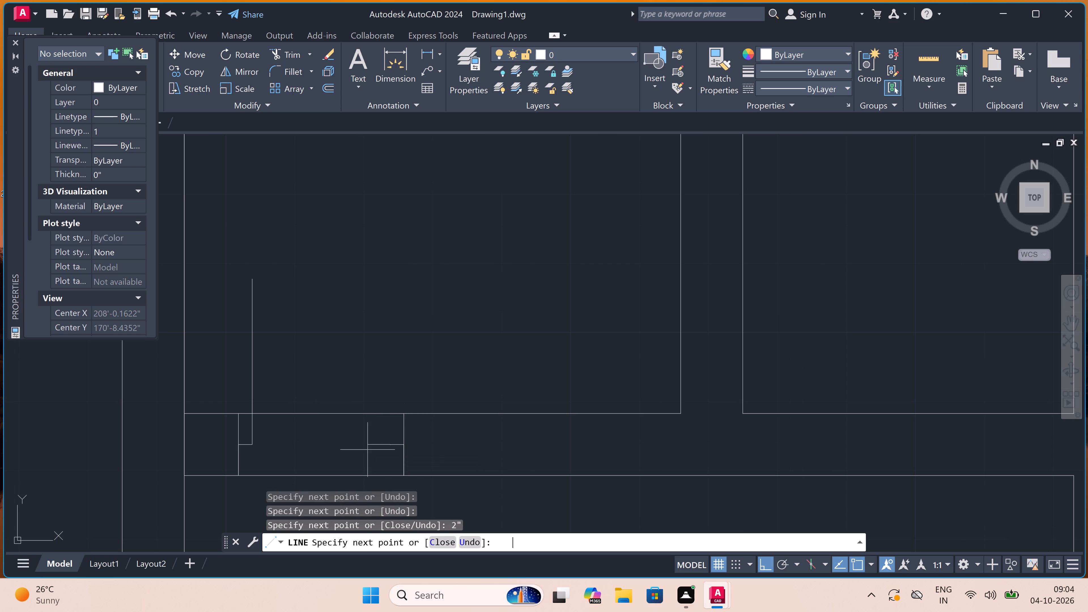
key(Escape)
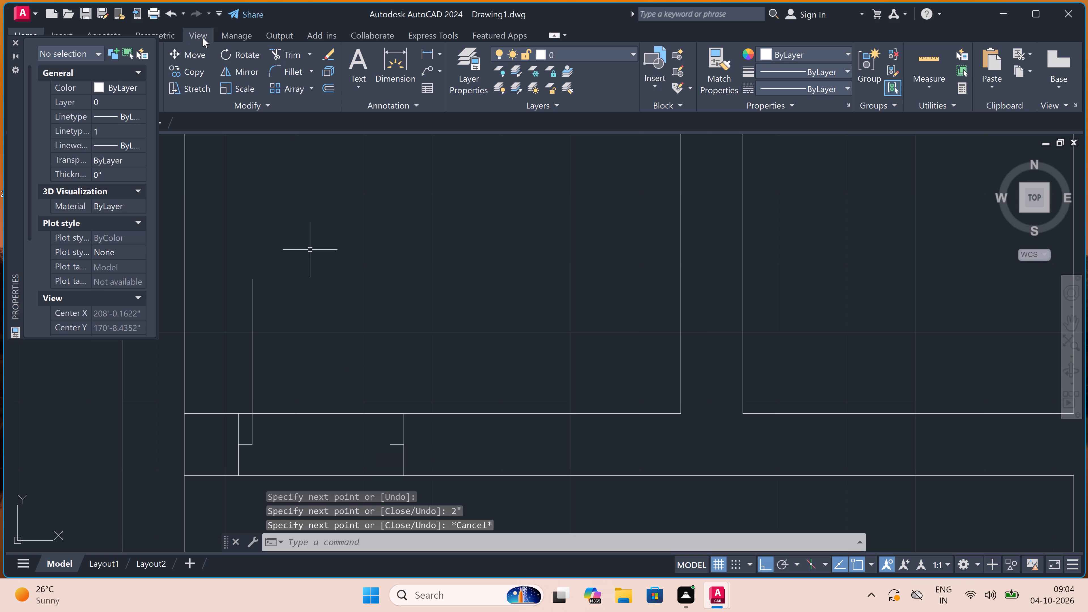
Draw a door swing arc by start, end and direction from the leaf's top end to the opposite jamb stub's end.
click(15, 42)
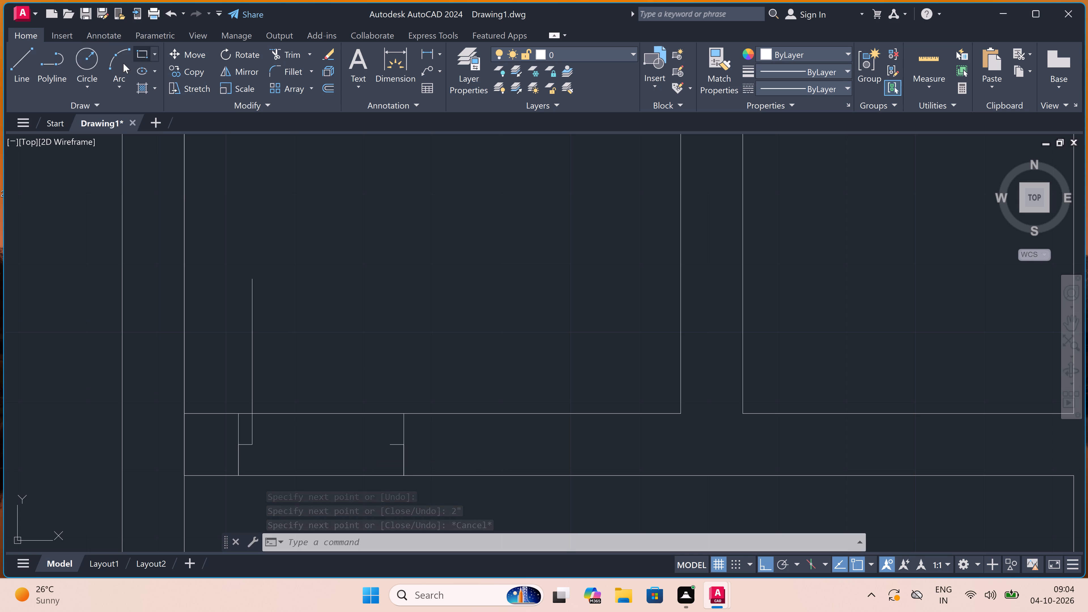
click(120, 79)
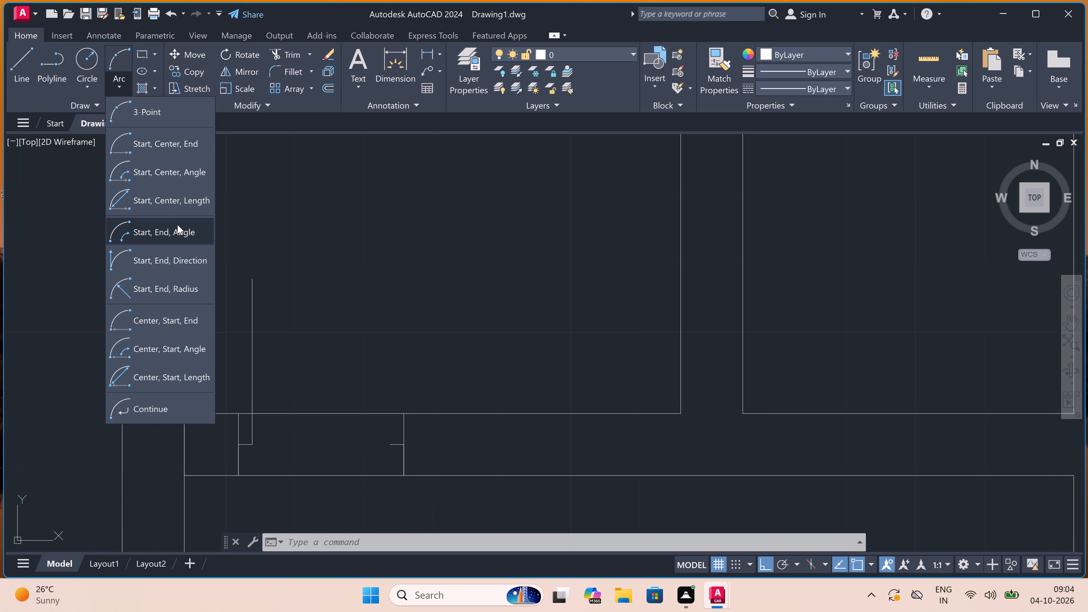
click(164, 252)
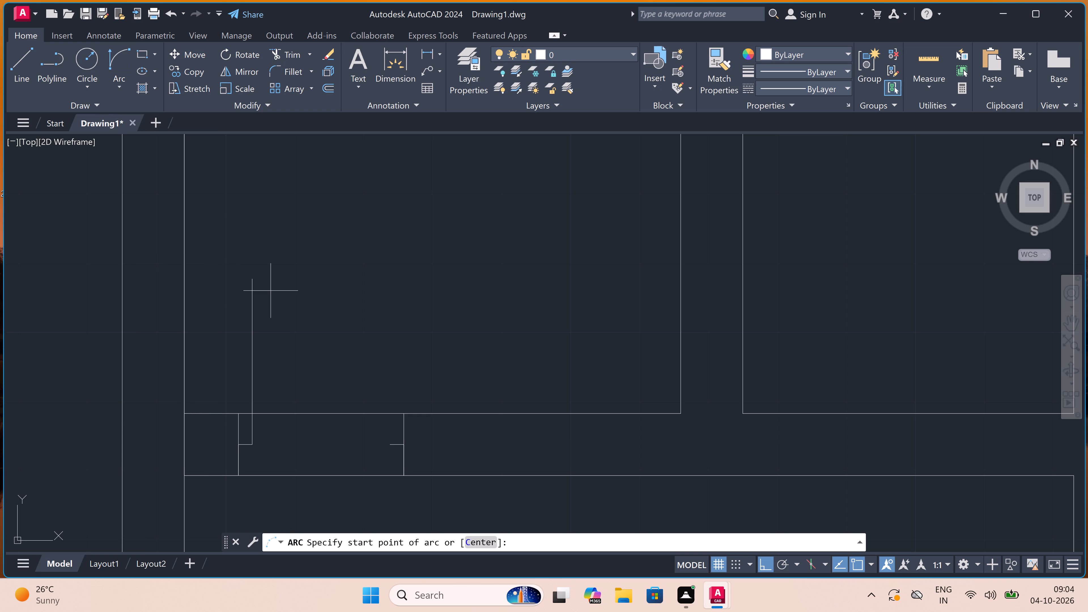
click(252, 278)
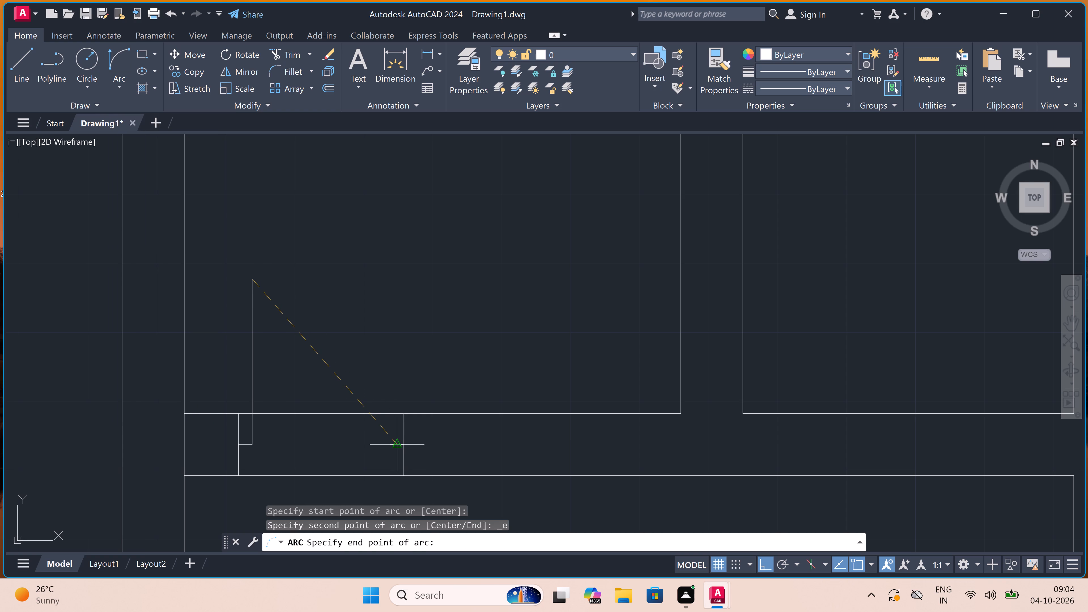
click(384, 445)
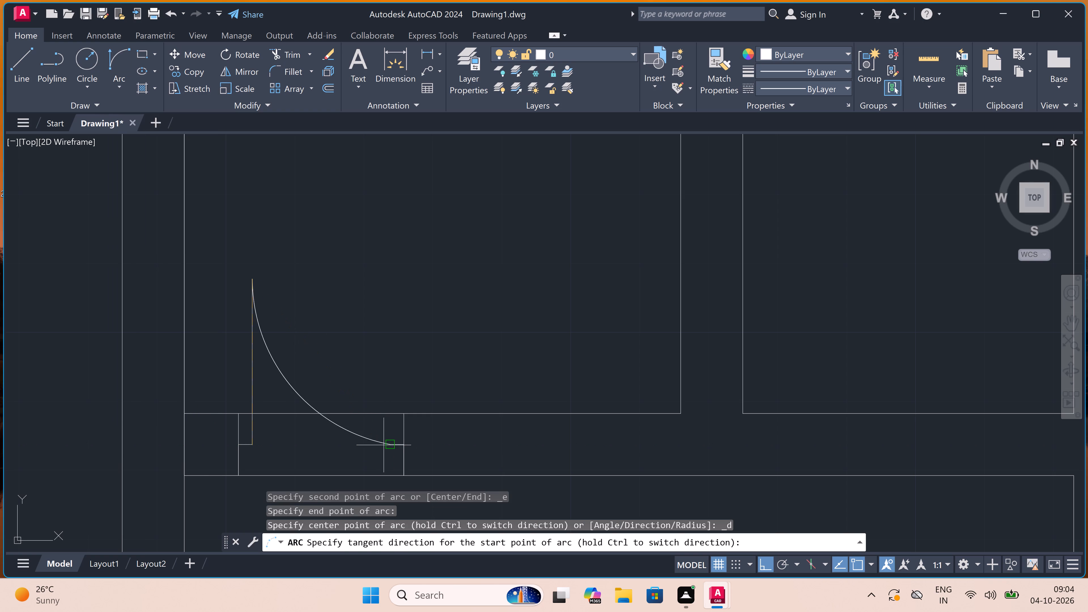
click(400, 335)
Trim both lines of the left rooms' cross wall between the two door jambs to open the doorway.
text(tr)
key(space)
scroll(105, 367, down, 1)
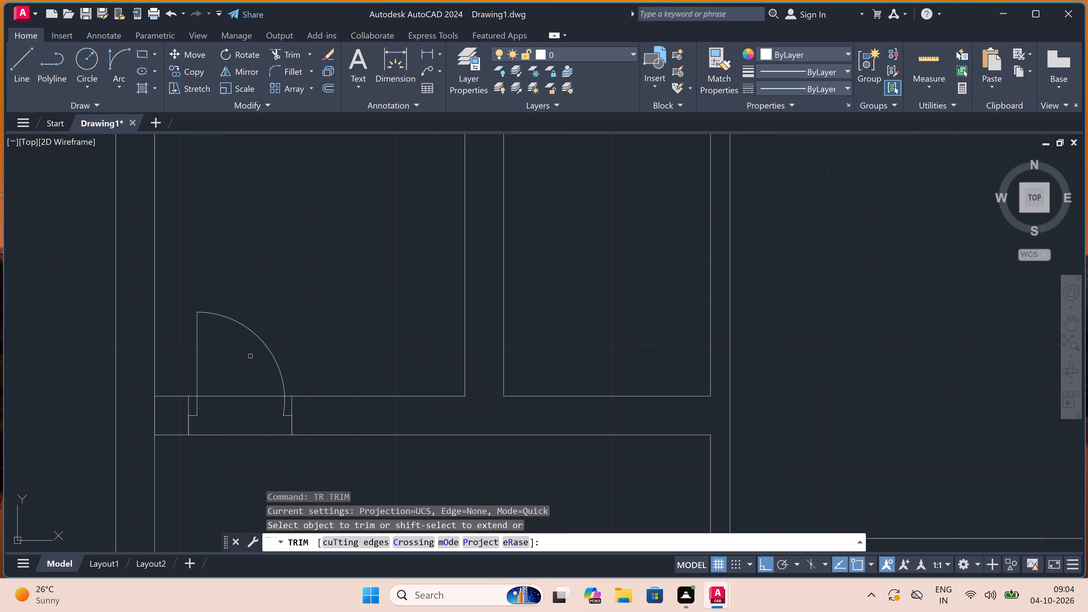
click(250, 358)
click(251, 451)
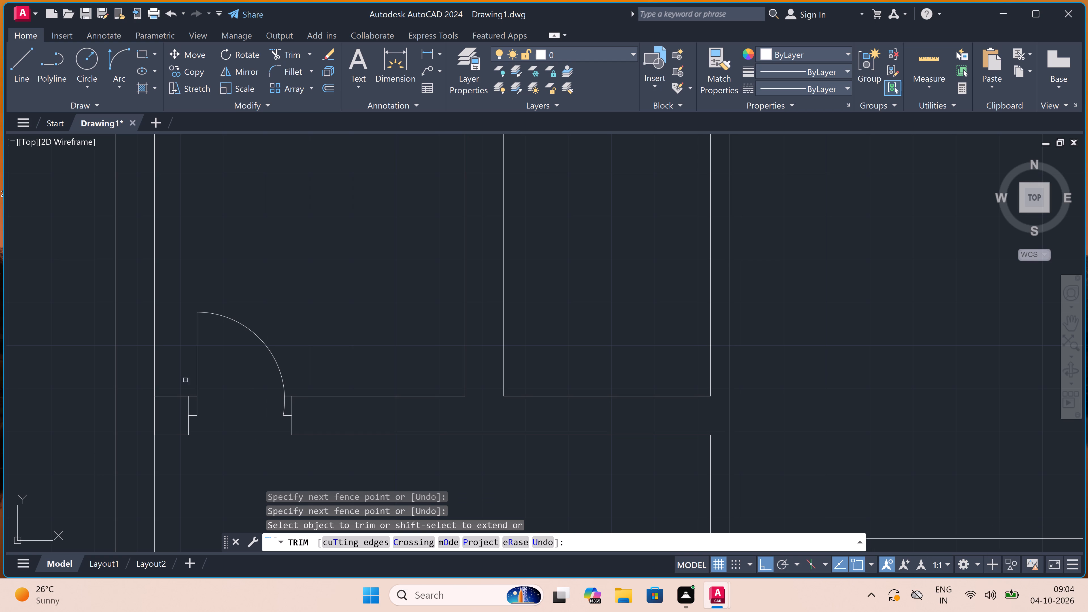
Trim the left outer wall's inner line between the cross wall's two faces.
scroll(158, 420, up, 1)
click(158, 420)
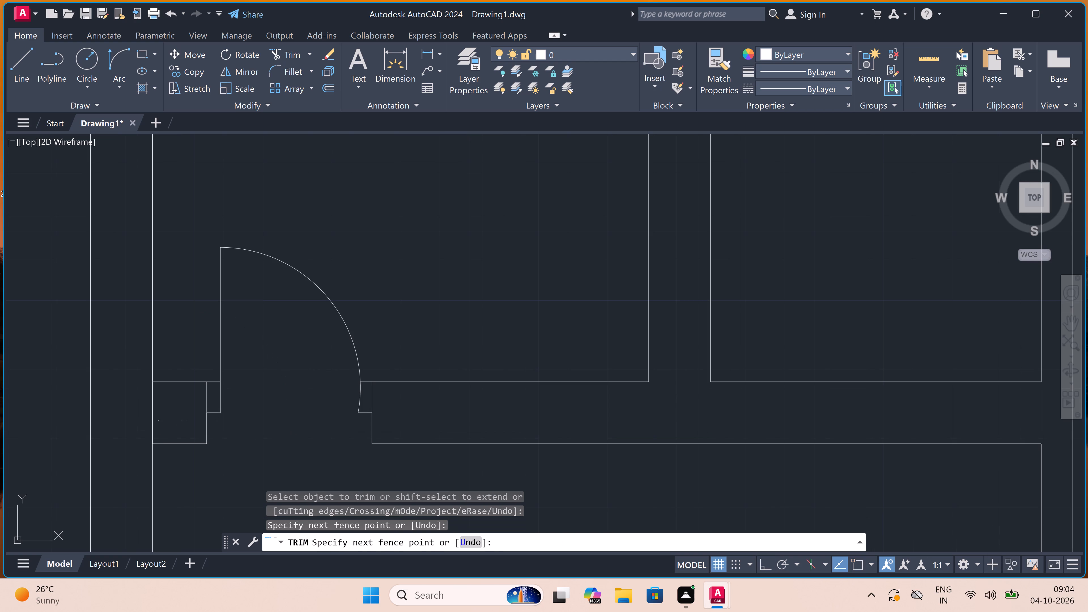
click(135, 423)
Trim the overlapping lines where the large room's bottom wall meets the right outer wall, leaving an open T-junction.
scroll(139, 423, down, 2)
scroll(341, 381, down, 1)
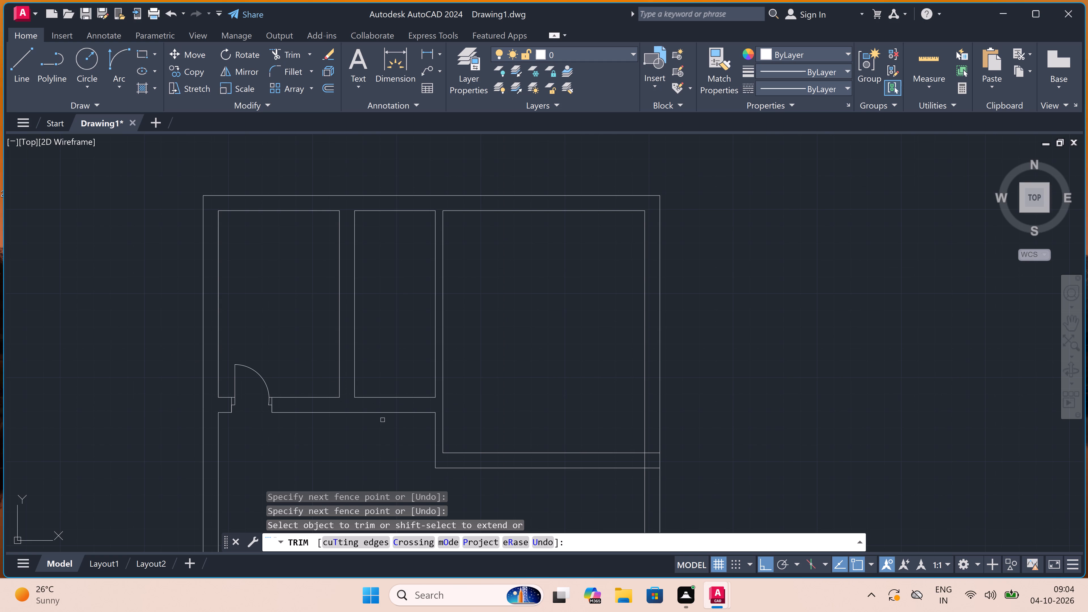
scroll(388, 394, down, 3)
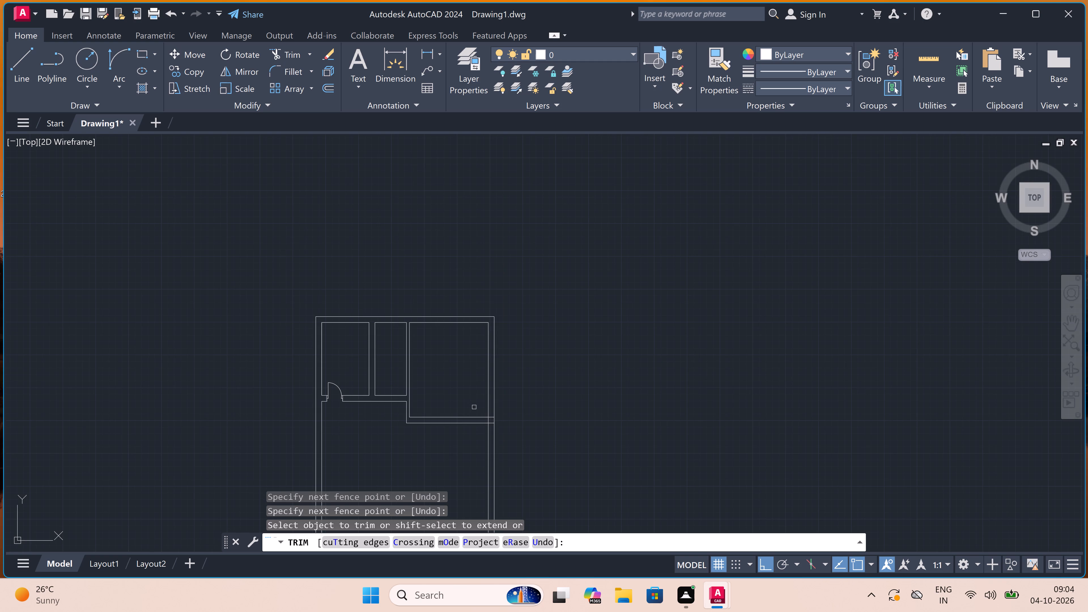
scroll(474, 407, up, 2)
scroll(514, 438, up, 2)
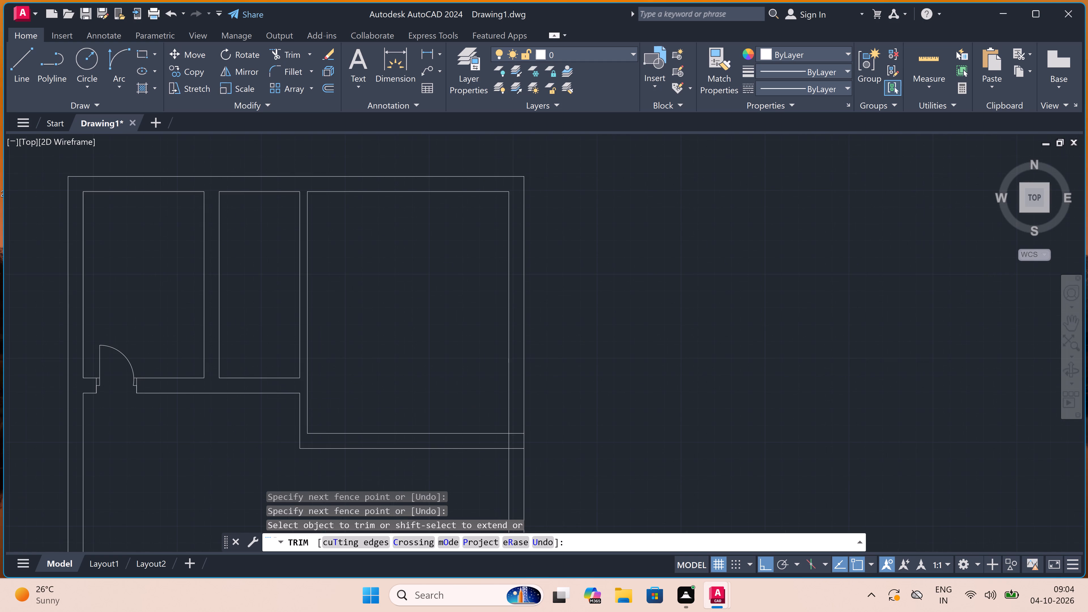
click(524, 486)
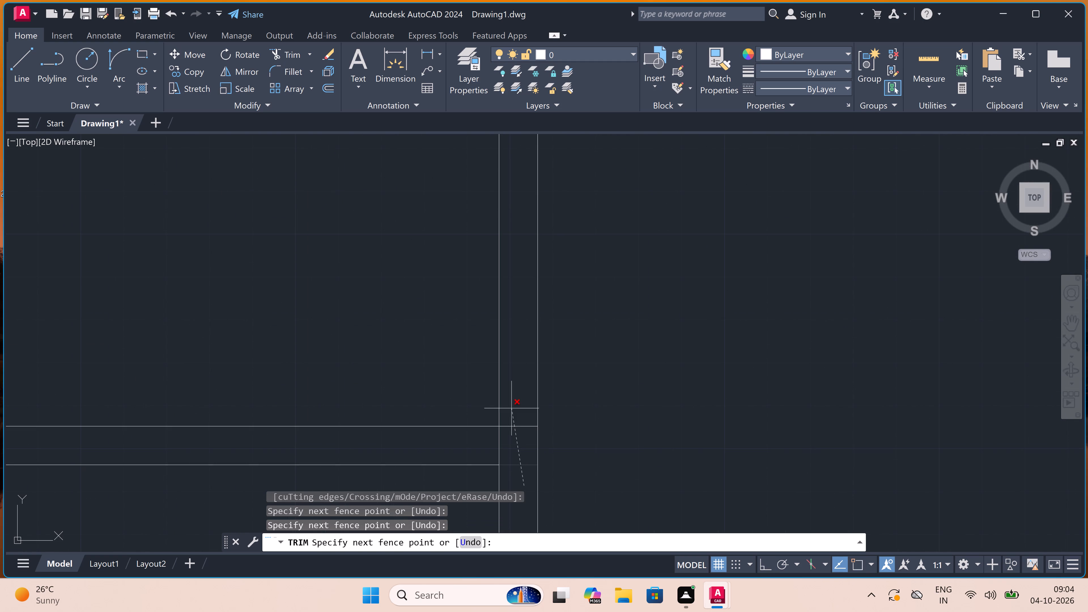
click(511, 393)
scroll(507, 447, up, 2)
click(507, 445)
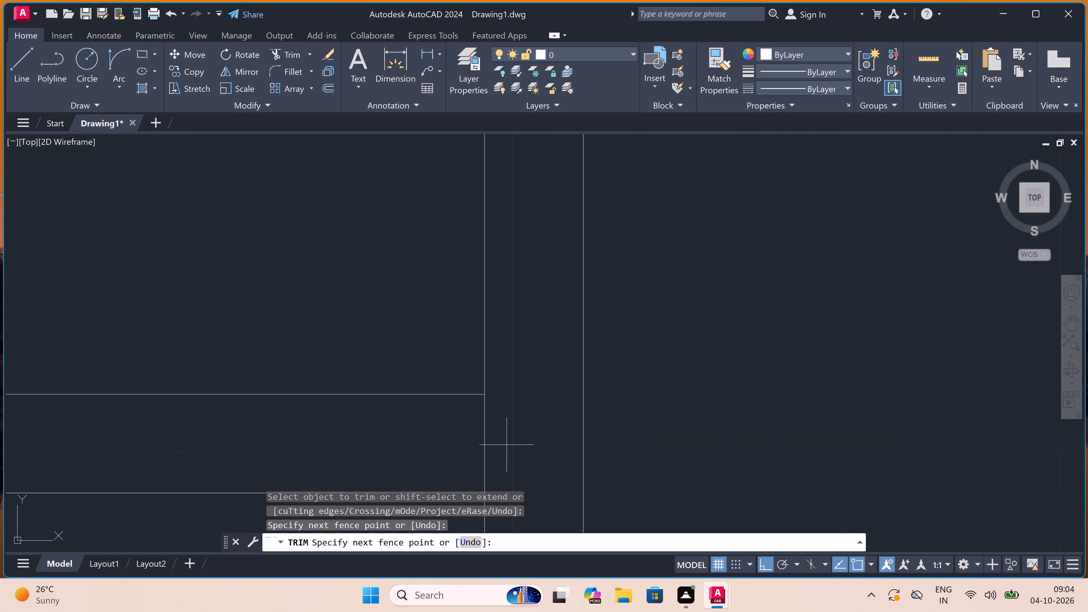
click(394, 452)
scroll(431, 410, down, 6)
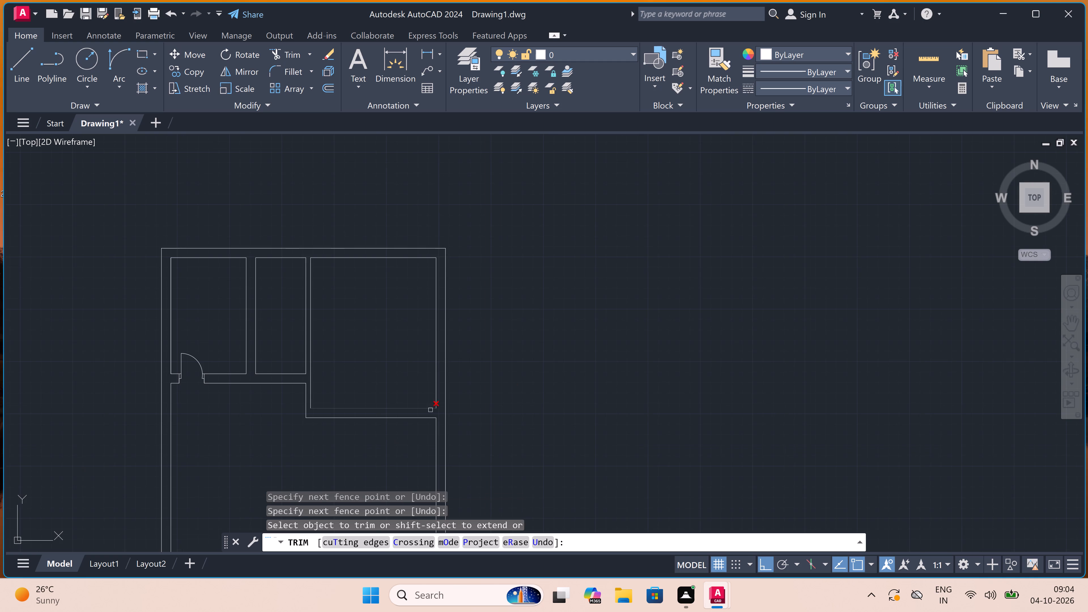
scroll(369, 451, down, 4)
scroll(365, 457, up, 3)
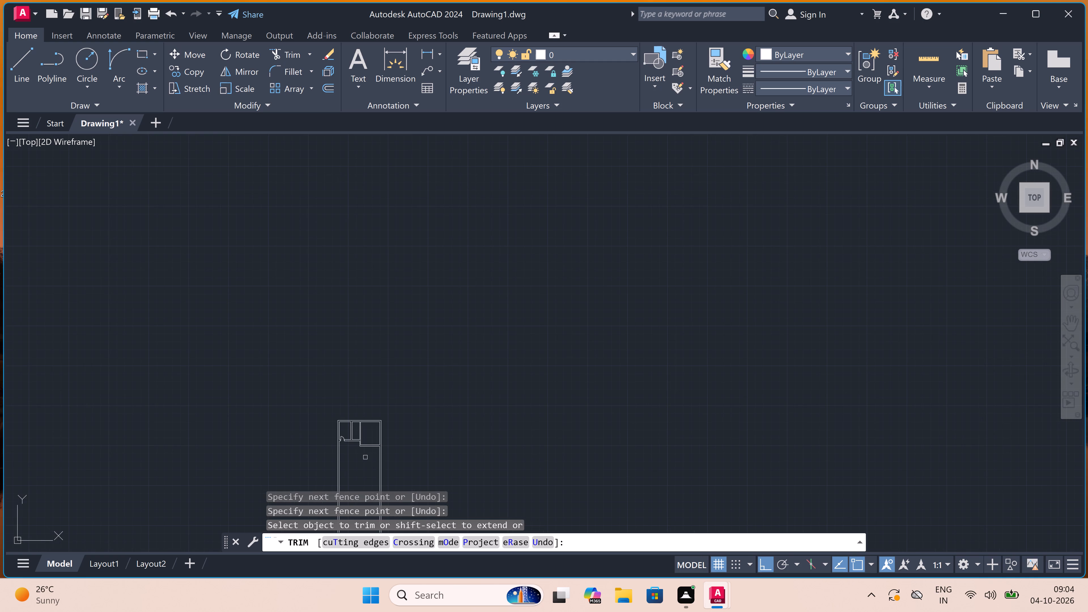
key(Escape)
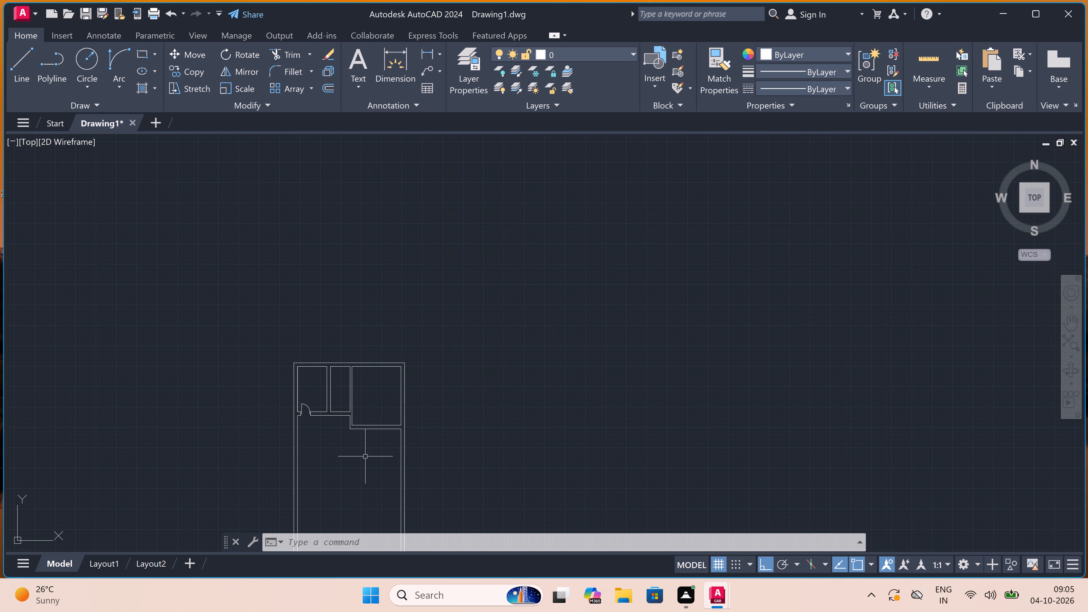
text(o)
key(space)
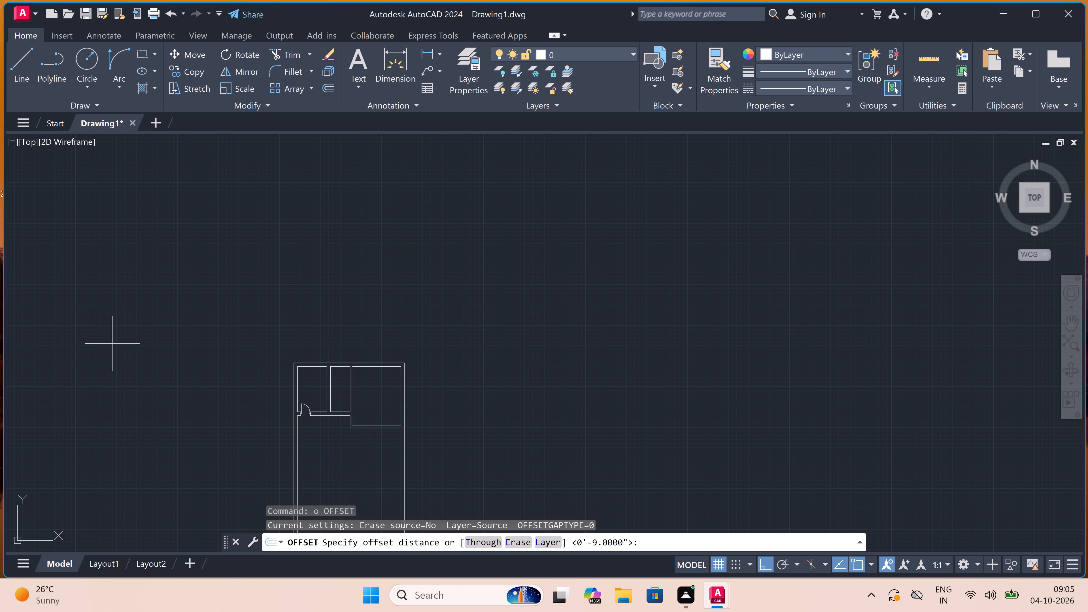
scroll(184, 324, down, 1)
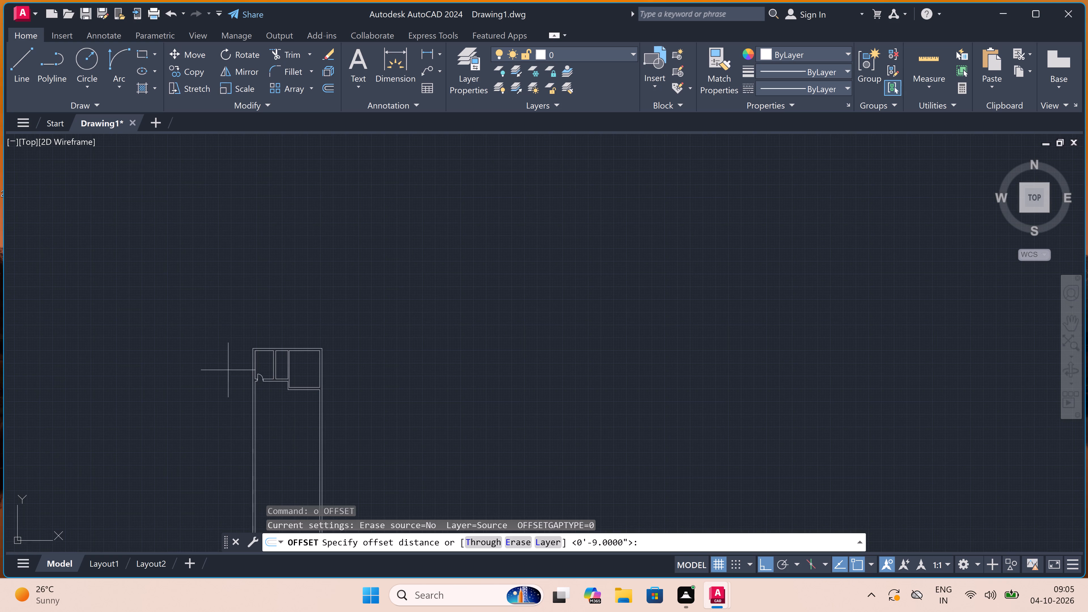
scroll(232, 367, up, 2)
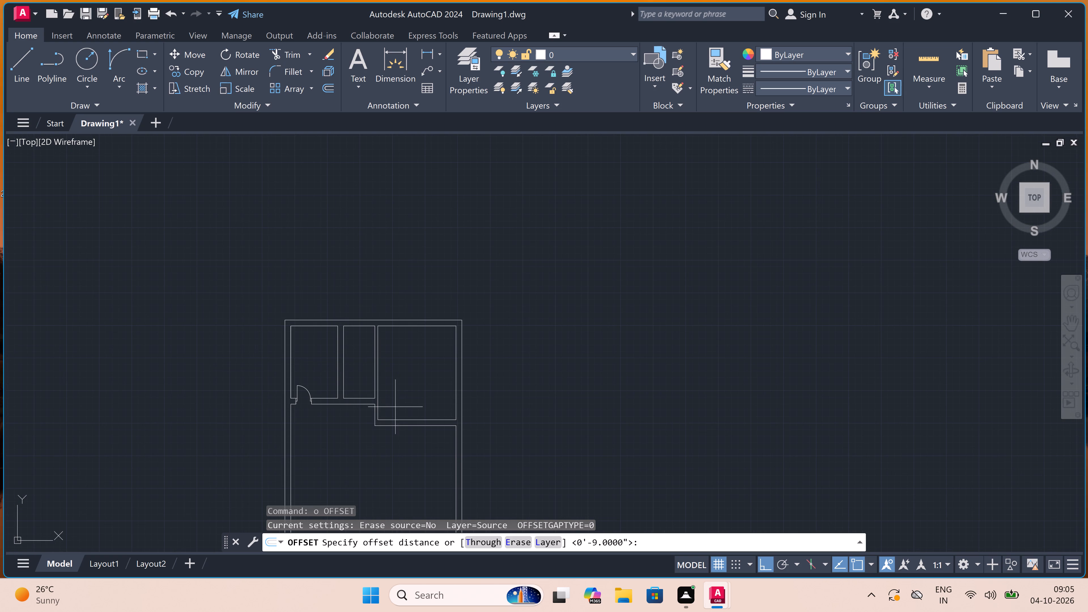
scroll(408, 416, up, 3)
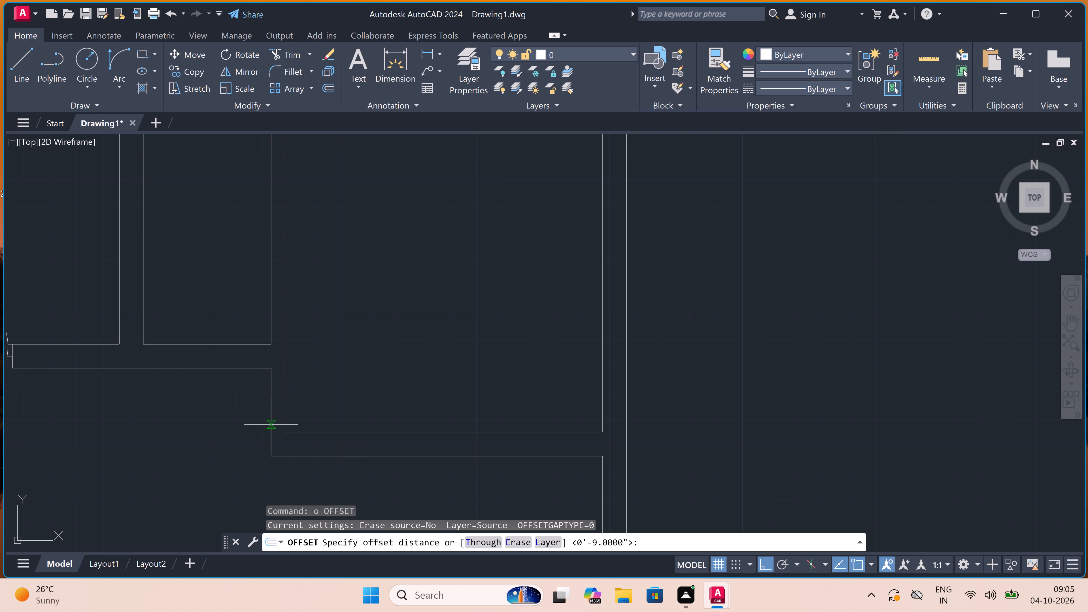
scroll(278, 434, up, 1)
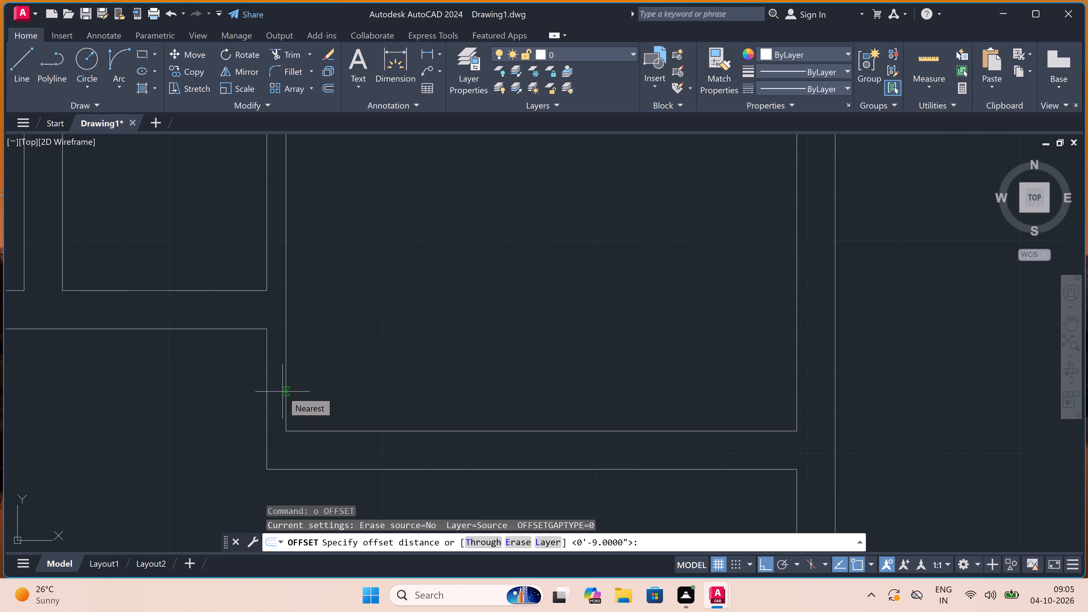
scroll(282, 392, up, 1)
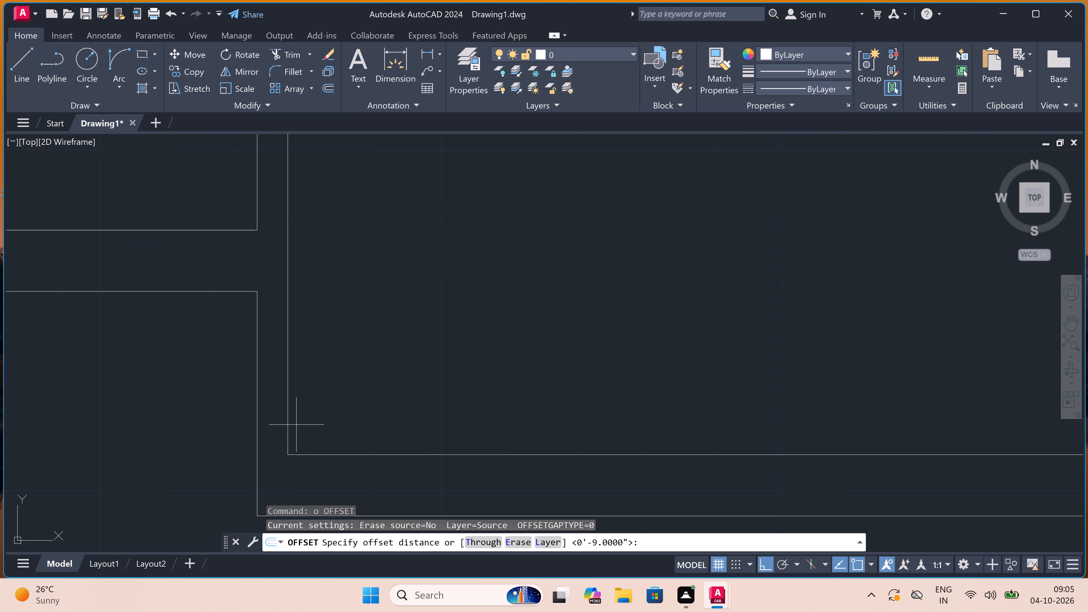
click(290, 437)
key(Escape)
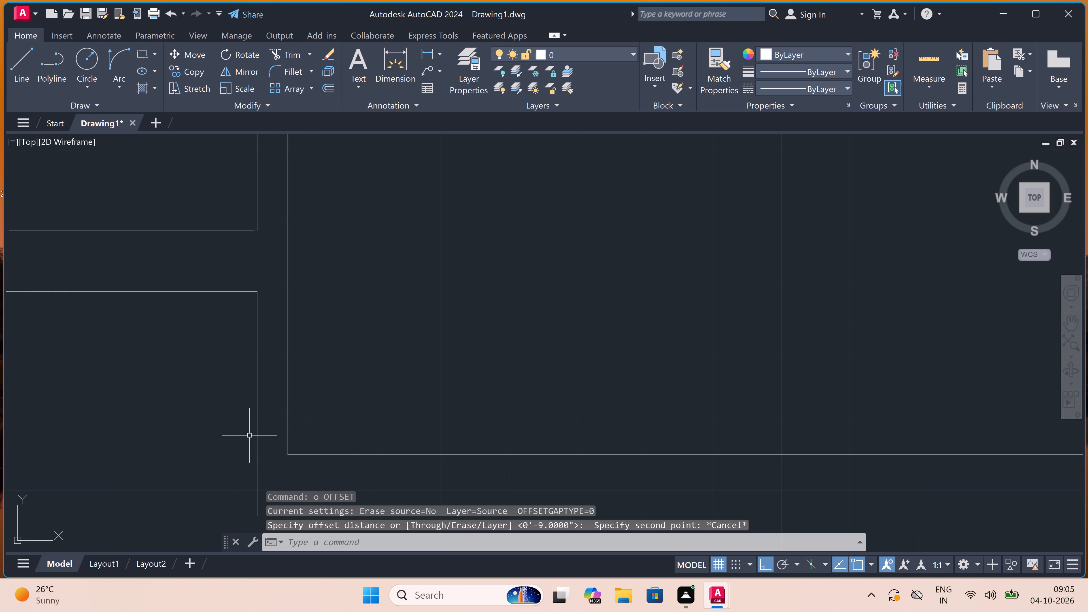
Draw a jamb line across the large room's left partition near its lower corner, with a 2" stub upward from its midpoint.
text(l)
key(space)
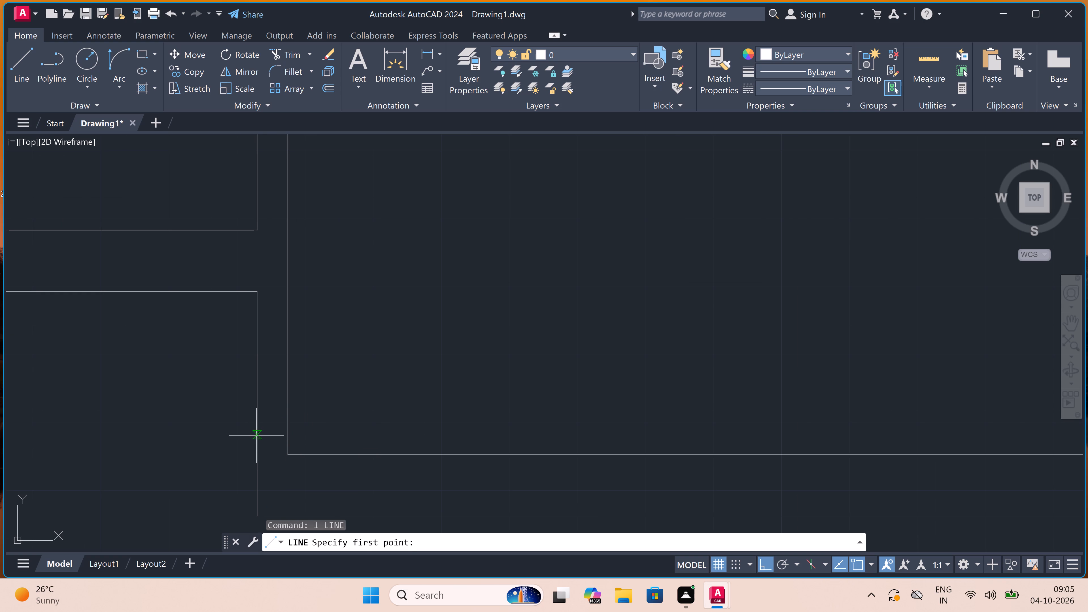
click(257, 436)
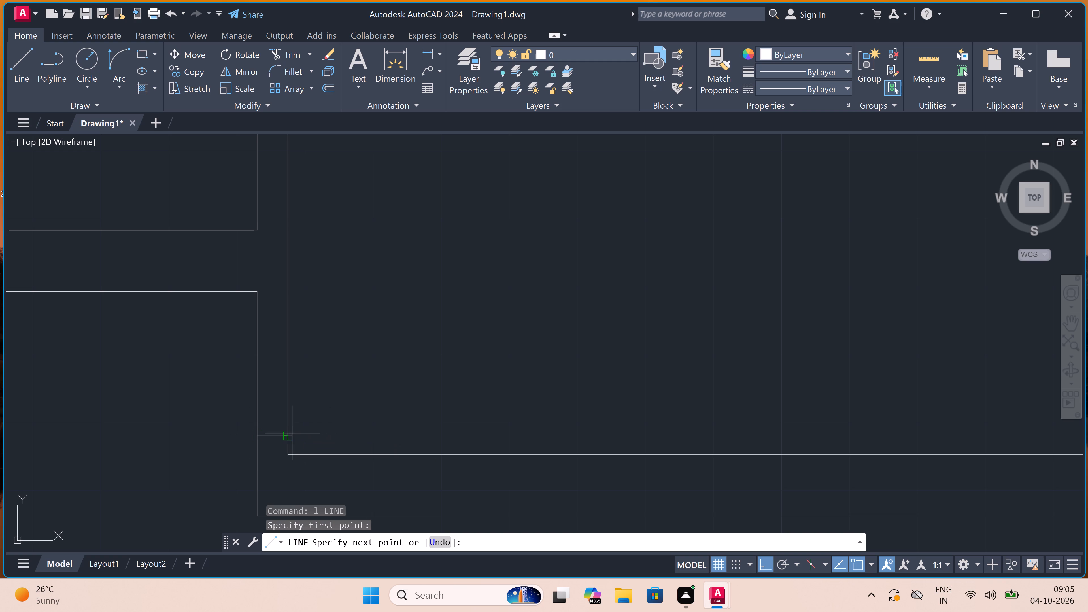
click(292, 433)
click(270, 439)
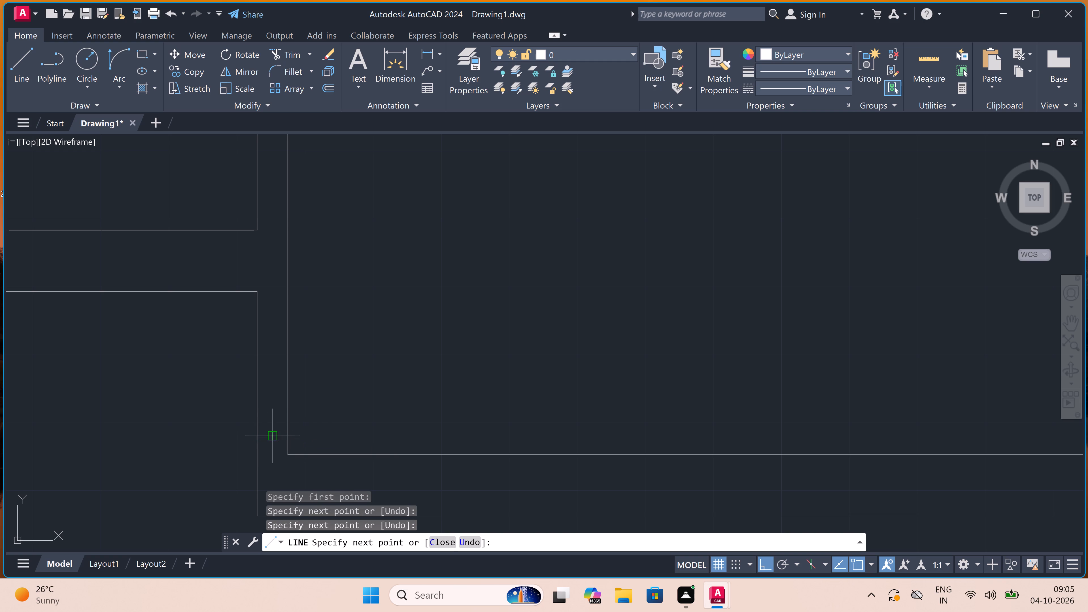
key(2)
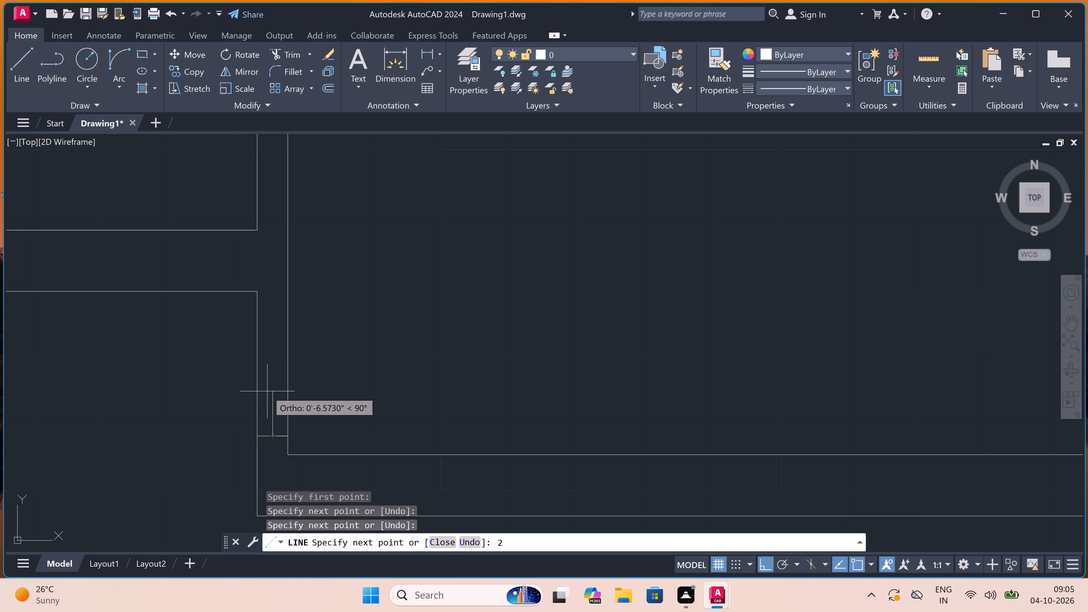
text(")
key(space)
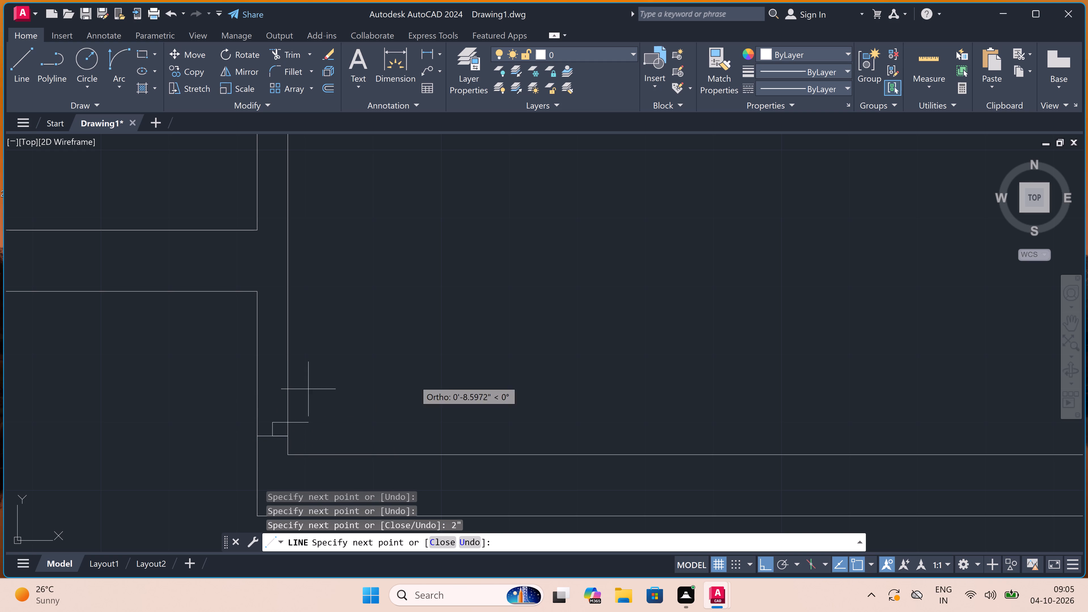
Draw a 3' horizontal door leaf line into the large room from the end of the 2" jamb stub.
key(3)
text(')
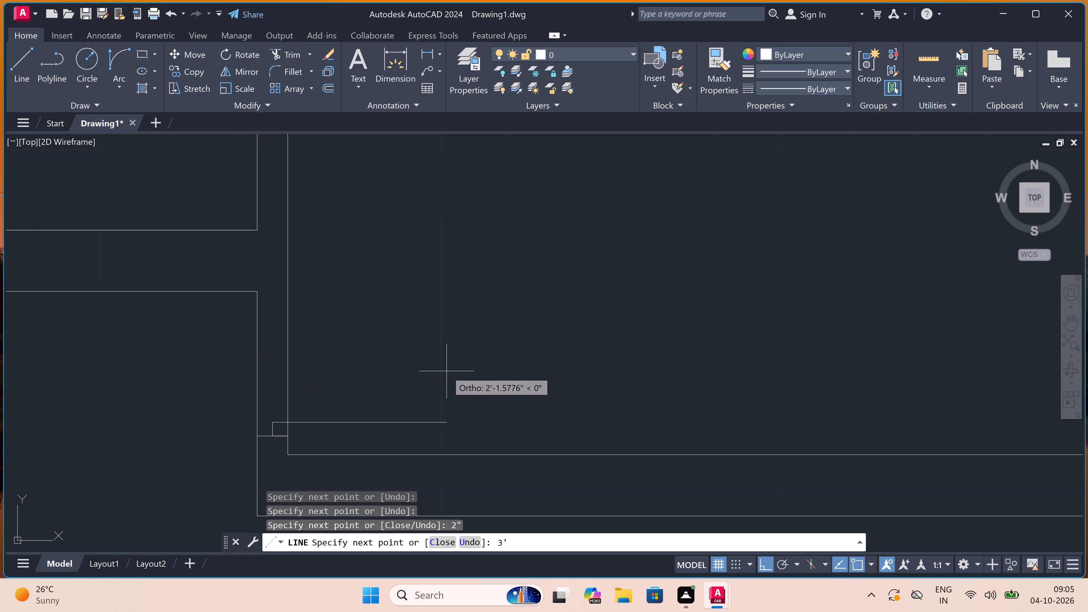
key(space)
key(Escape)
Complete the 3' horizontal door leaf line from the end of the lower jamb's stub.
key(space)
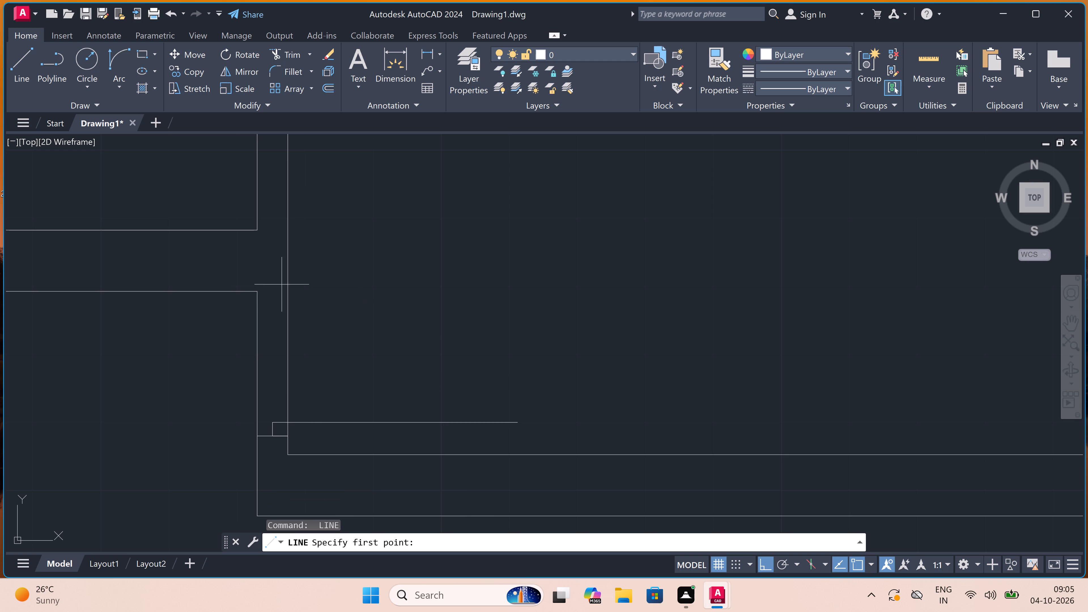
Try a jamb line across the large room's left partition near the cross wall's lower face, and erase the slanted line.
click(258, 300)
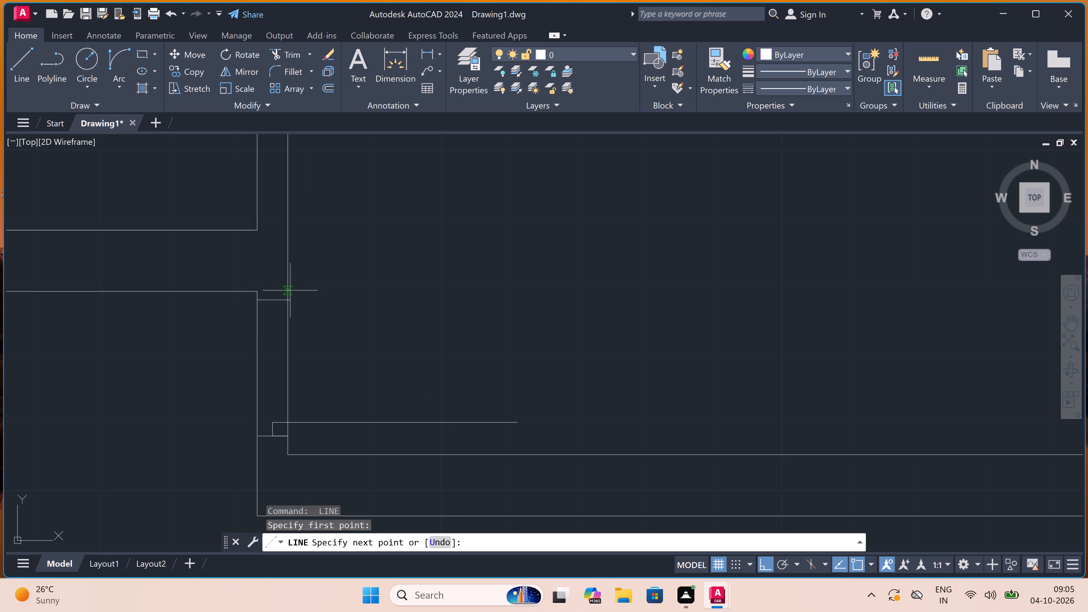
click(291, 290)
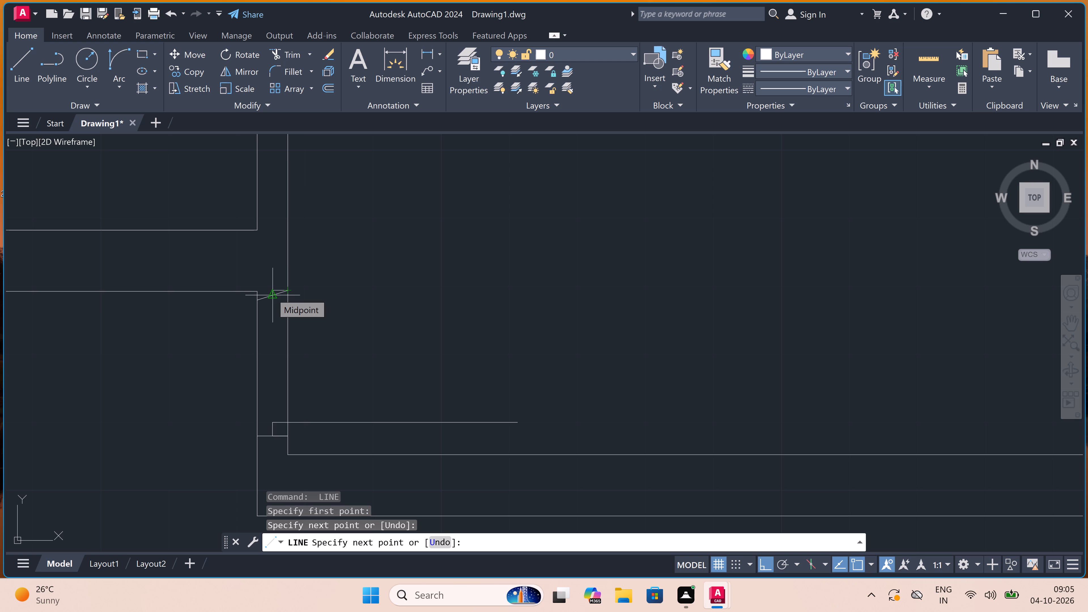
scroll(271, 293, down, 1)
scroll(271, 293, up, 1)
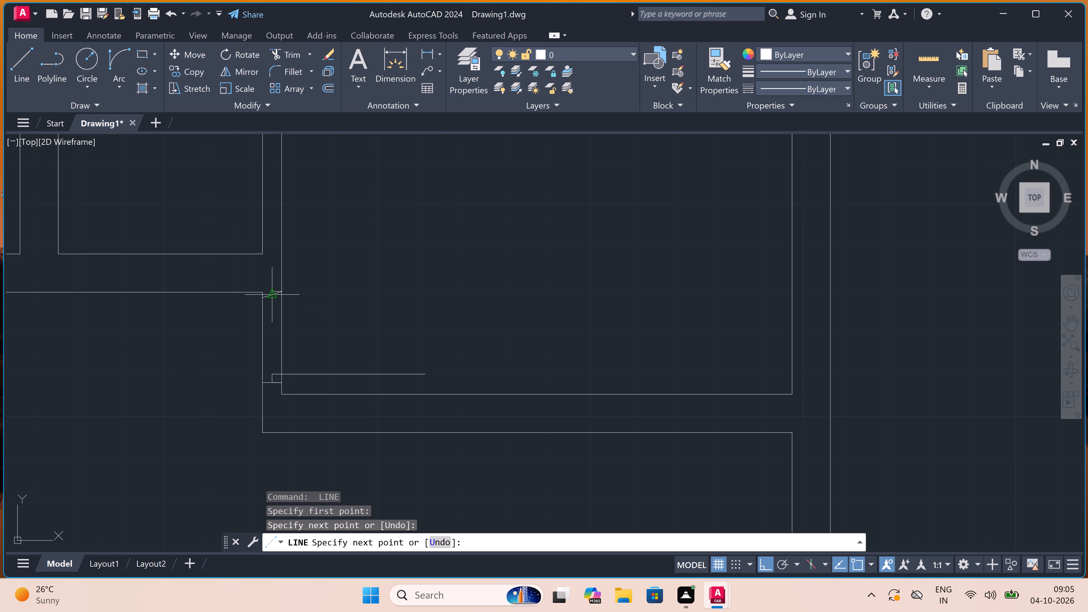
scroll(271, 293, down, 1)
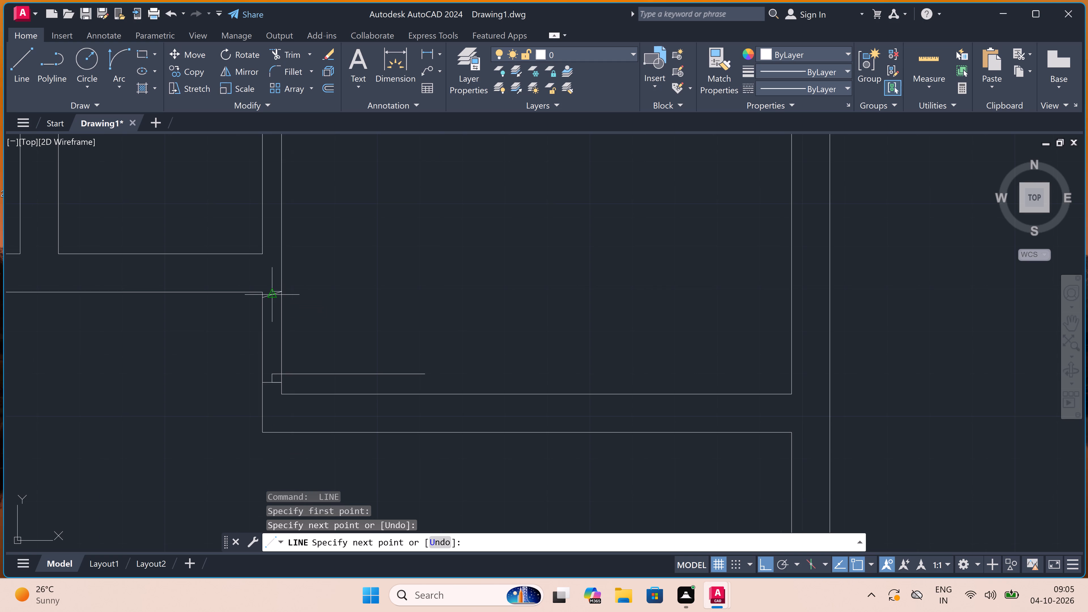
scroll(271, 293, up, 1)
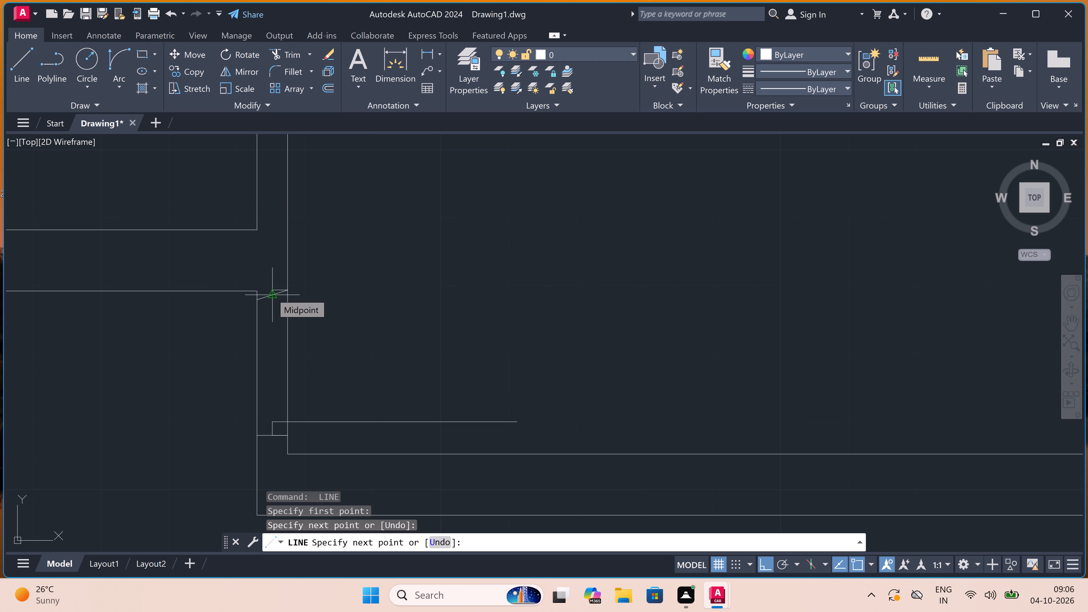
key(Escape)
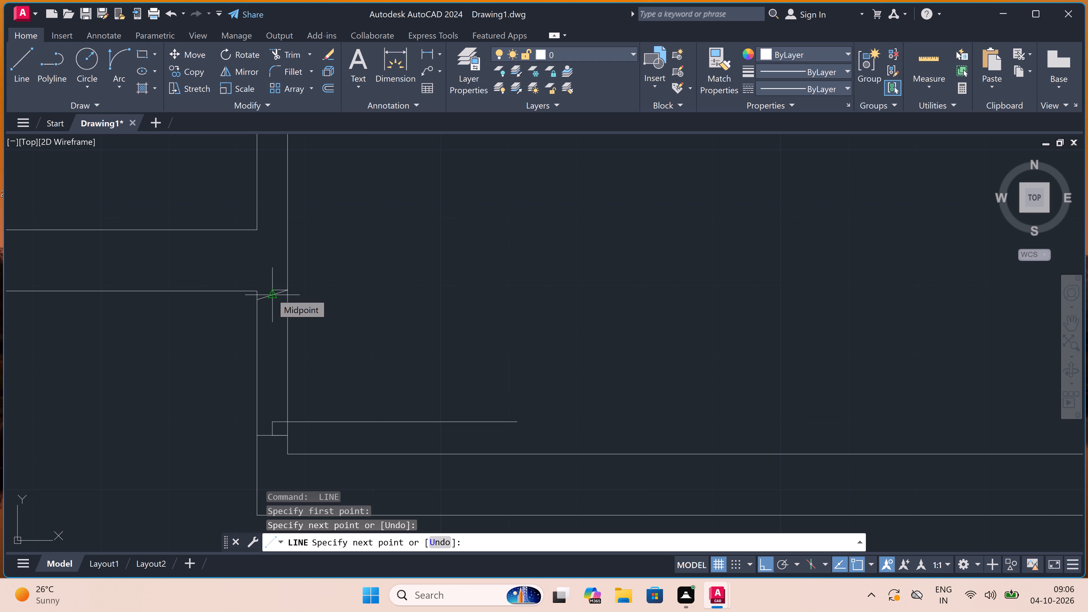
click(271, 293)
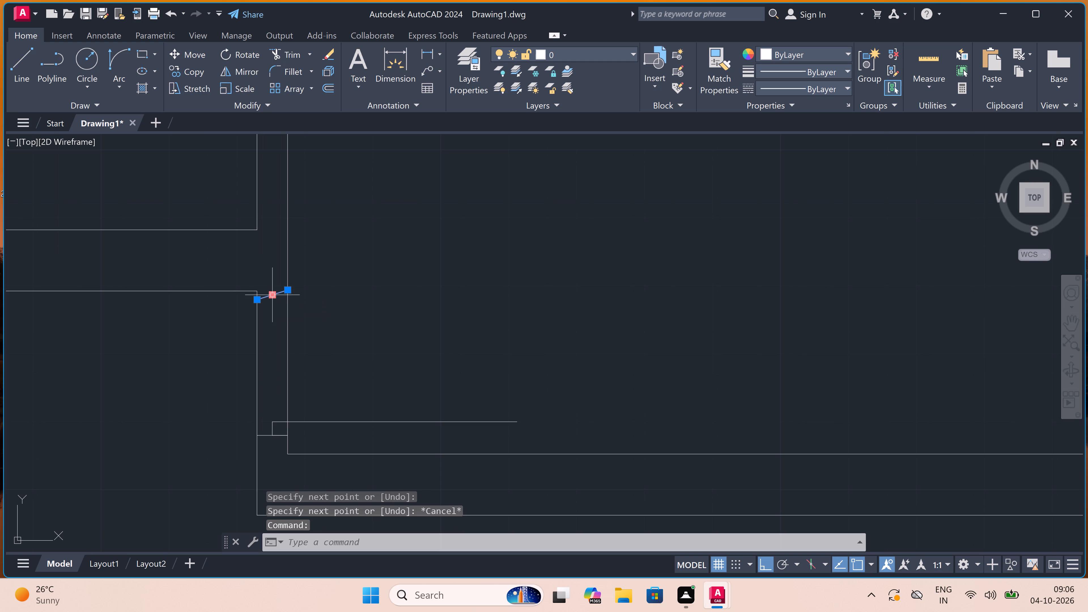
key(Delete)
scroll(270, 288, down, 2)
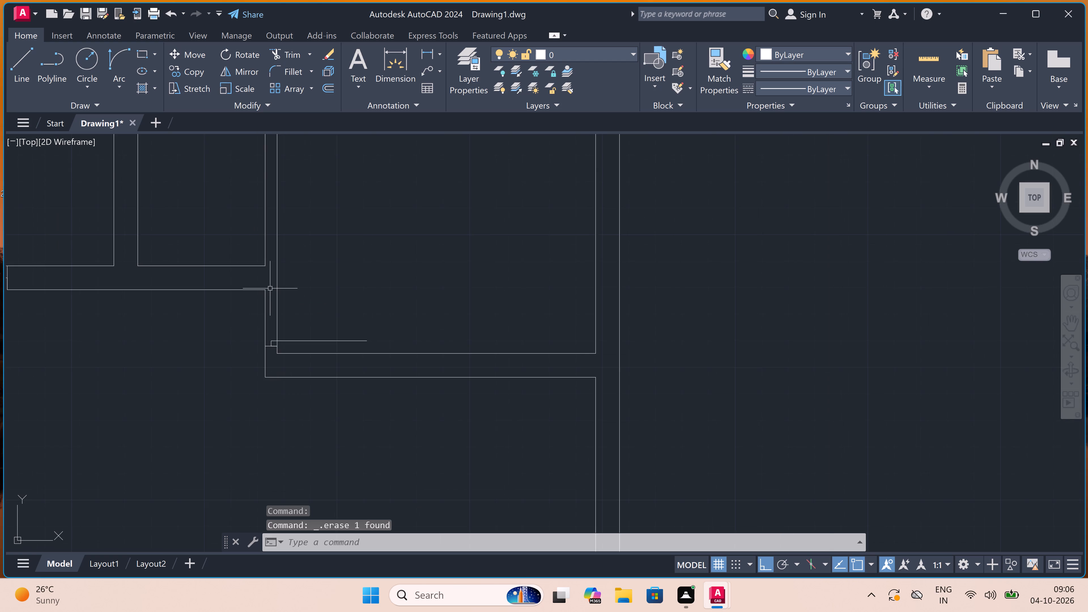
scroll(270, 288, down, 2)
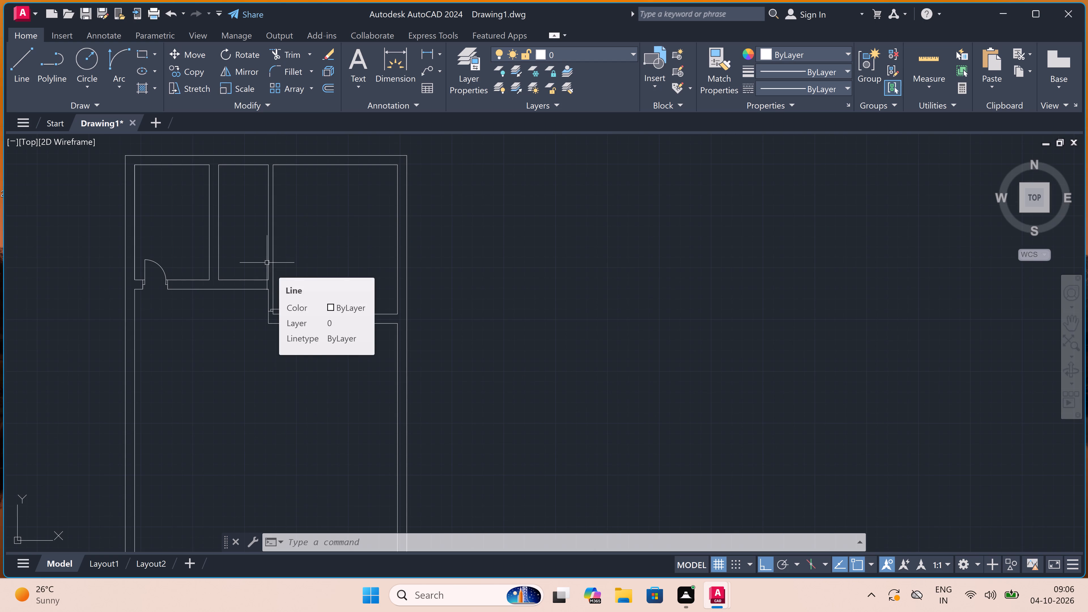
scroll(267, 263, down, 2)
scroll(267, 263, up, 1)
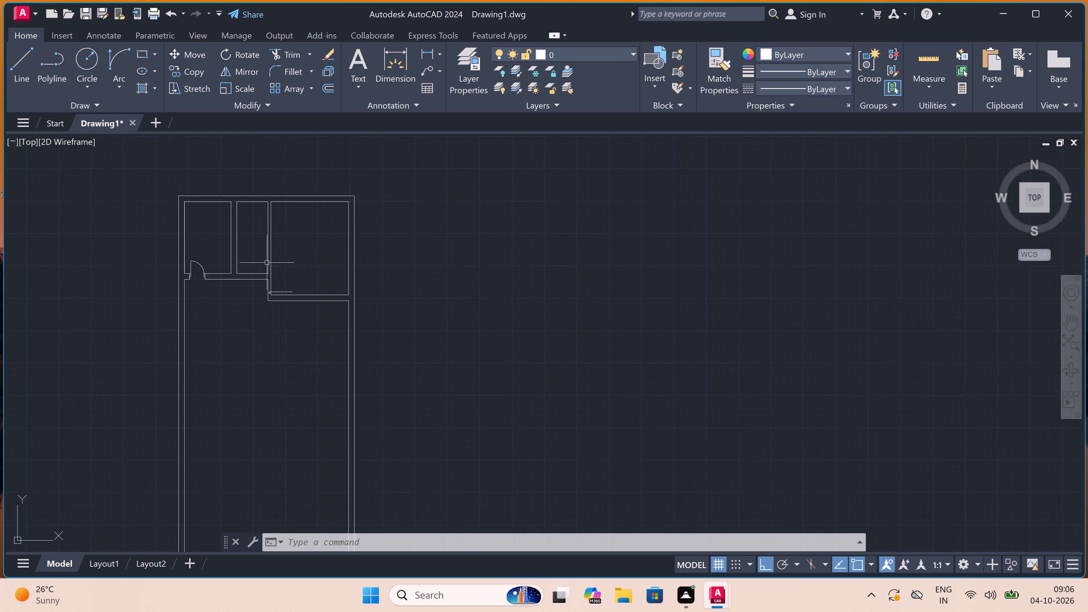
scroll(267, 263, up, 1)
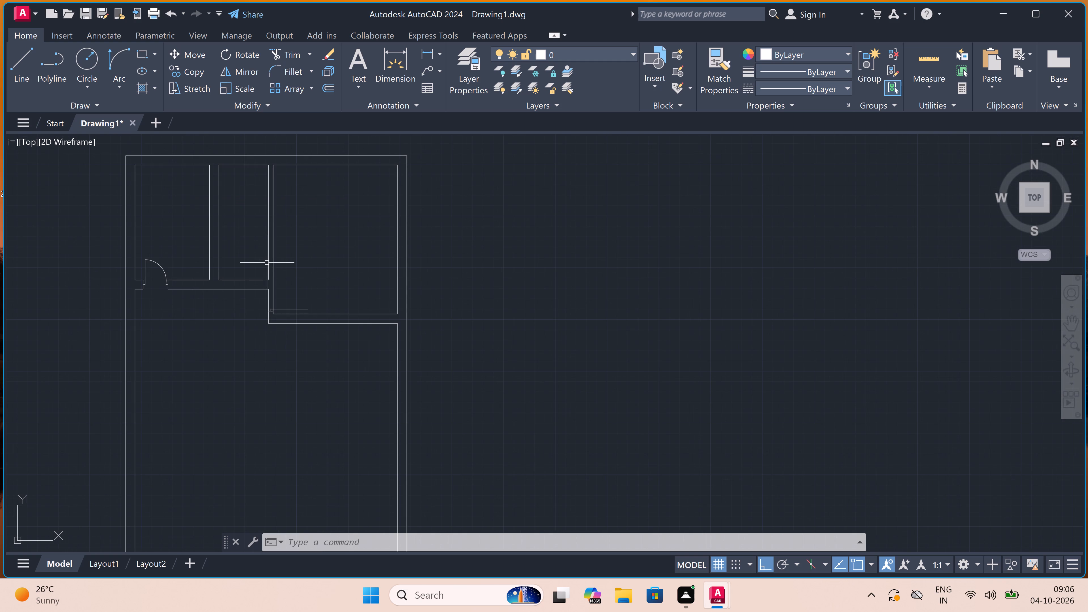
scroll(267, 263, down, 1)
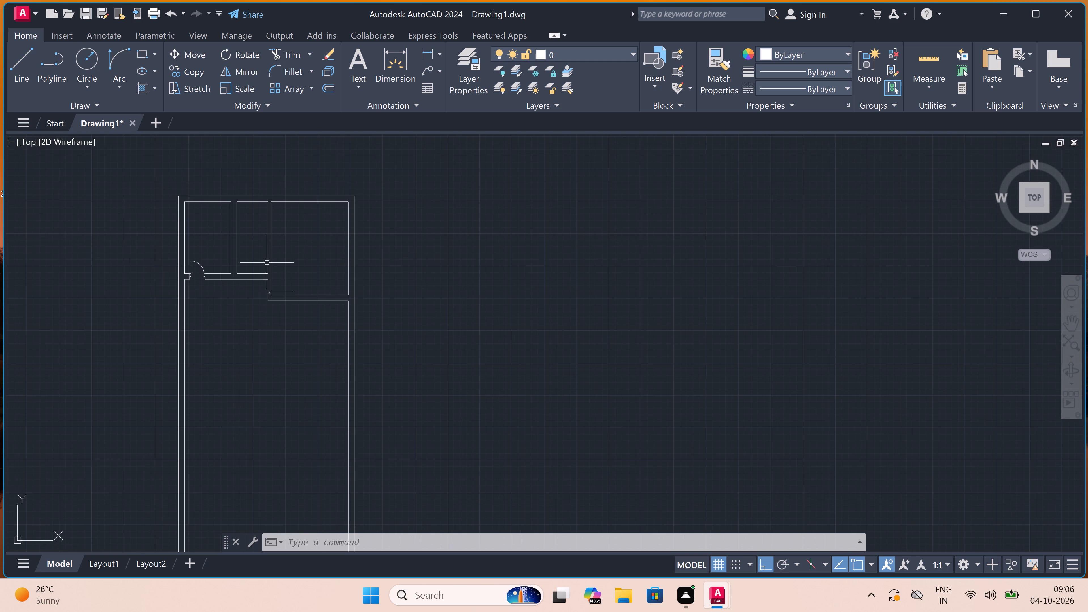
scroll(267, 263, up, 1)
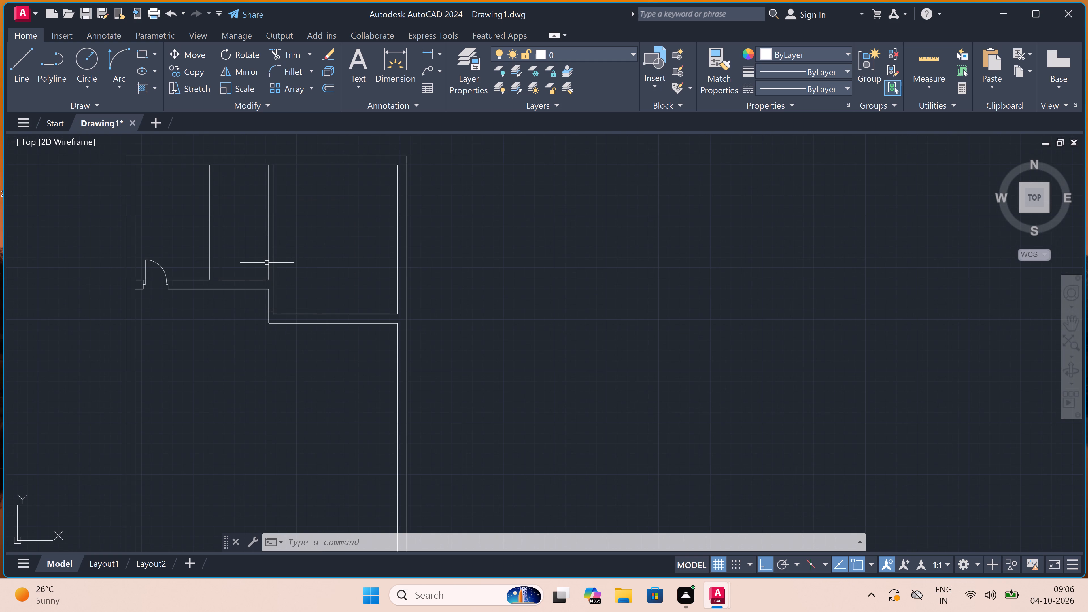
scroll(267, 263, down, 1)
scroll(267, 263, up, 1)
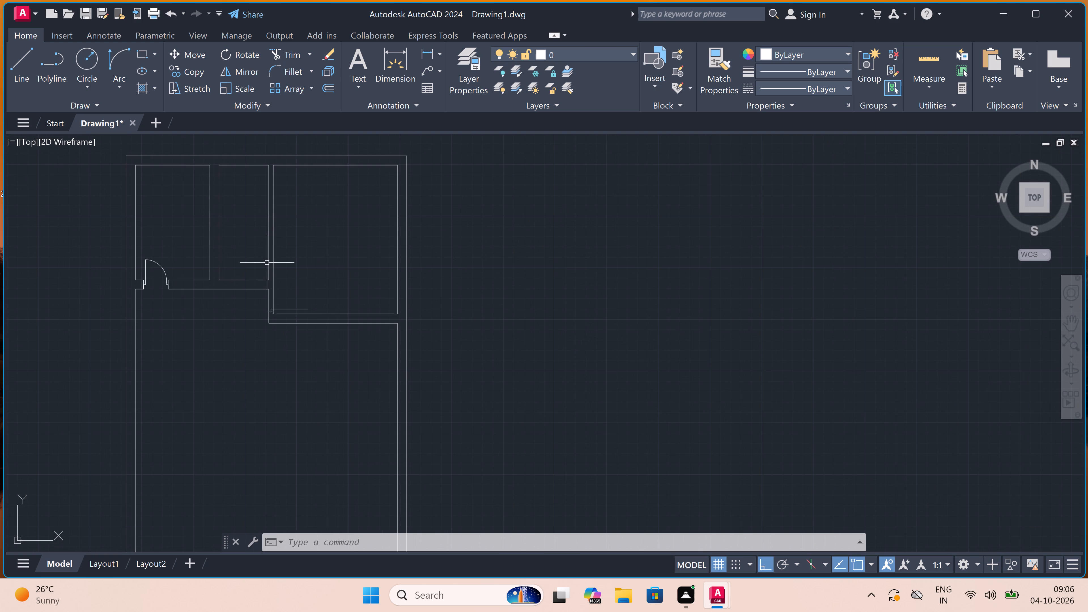
Draw a jamb line across the large room's left partition at the cross wall's lower face, with a 2" stub downward from its midpoint.
scroll(266, 286, up, 3)
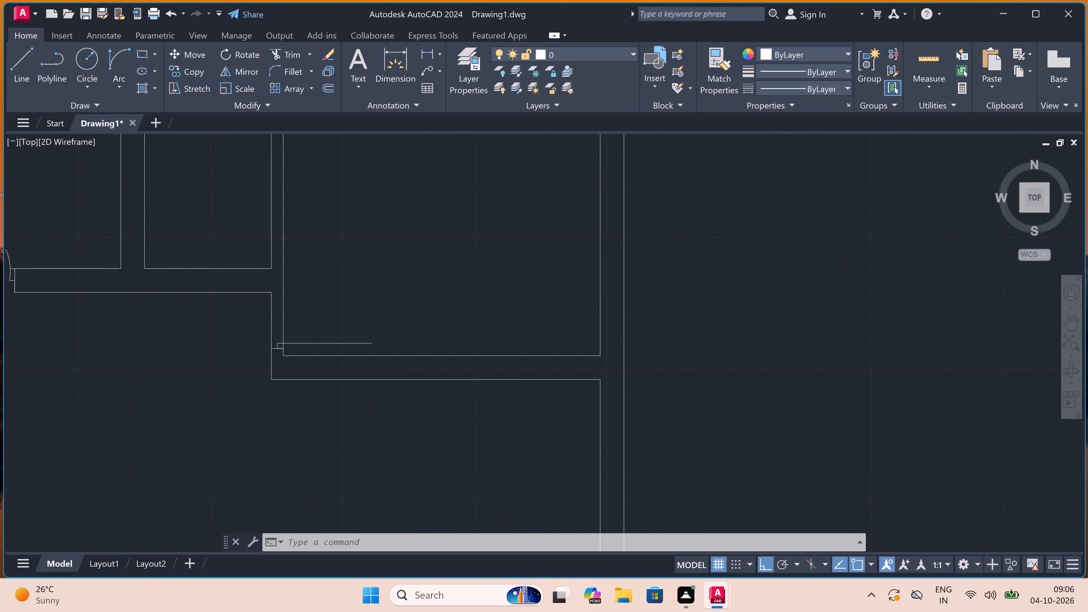
key(l)
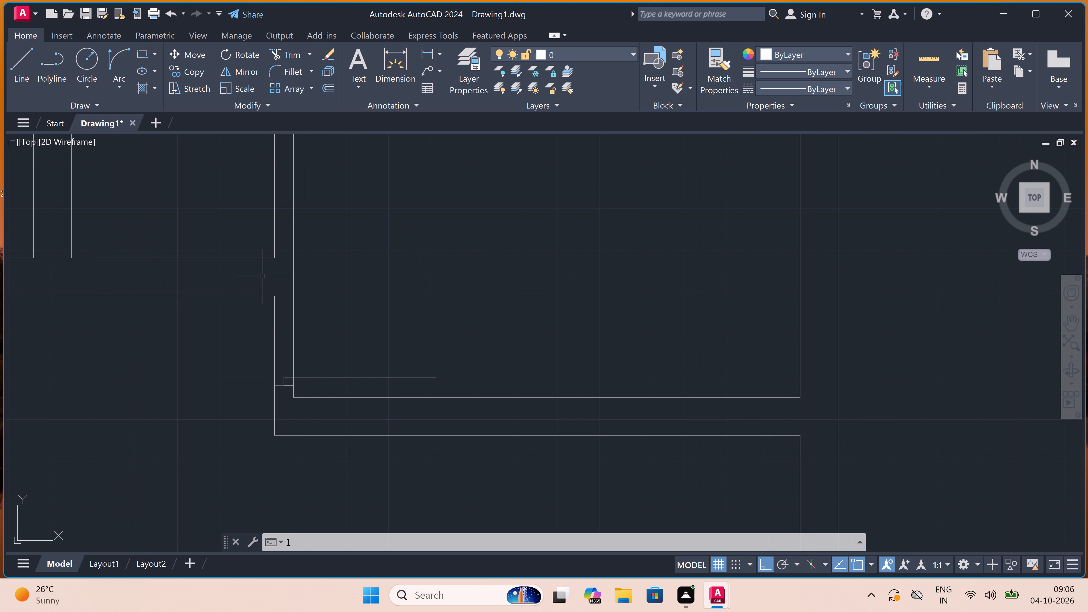
key(space)
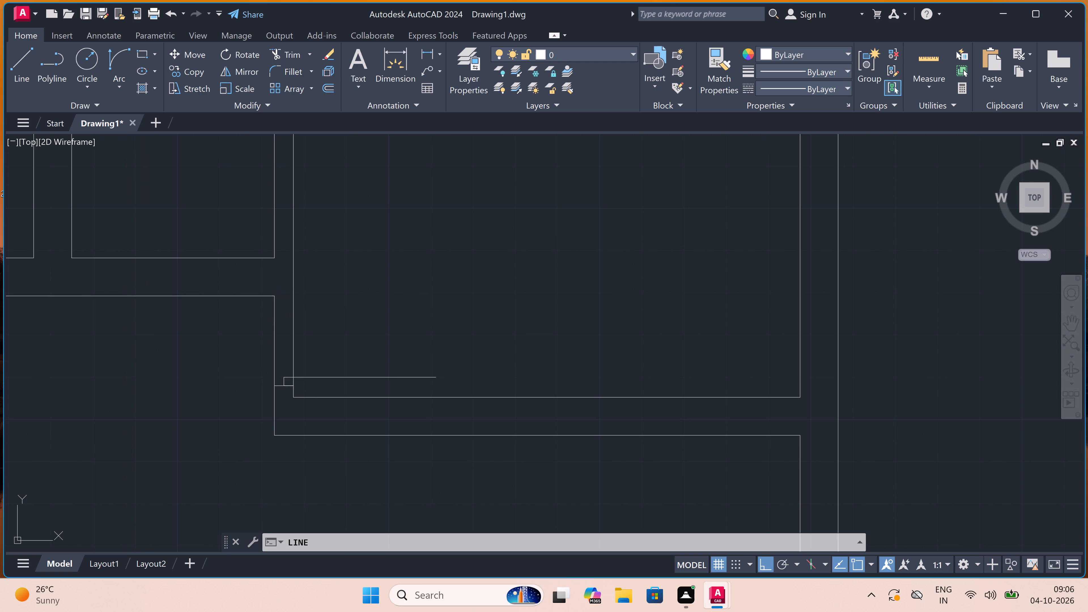
scroll(275, 296, up, 2)
click(275, 296)
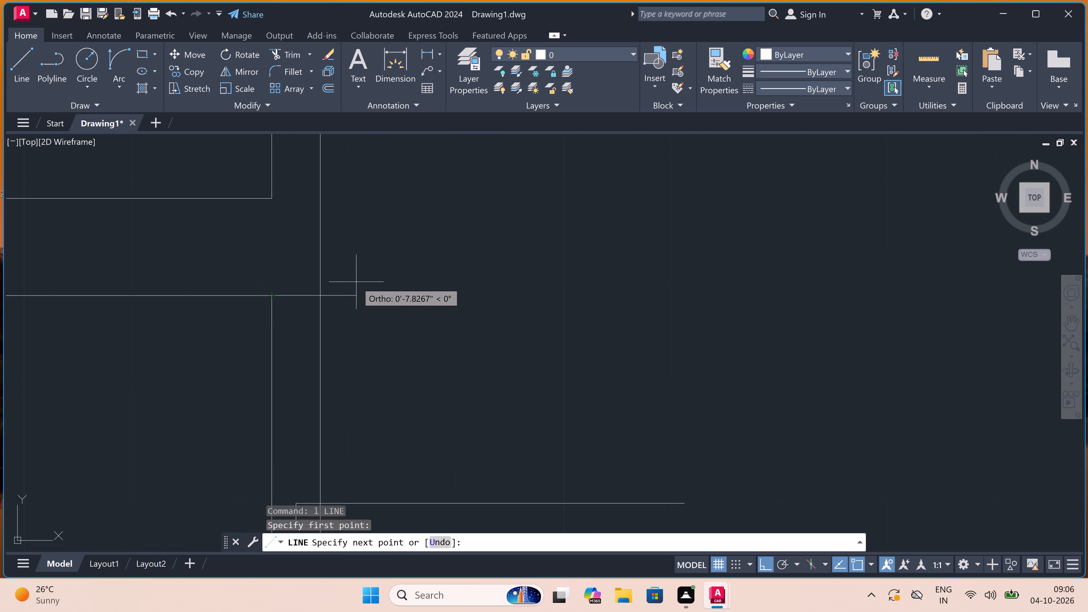
click(324, 292)
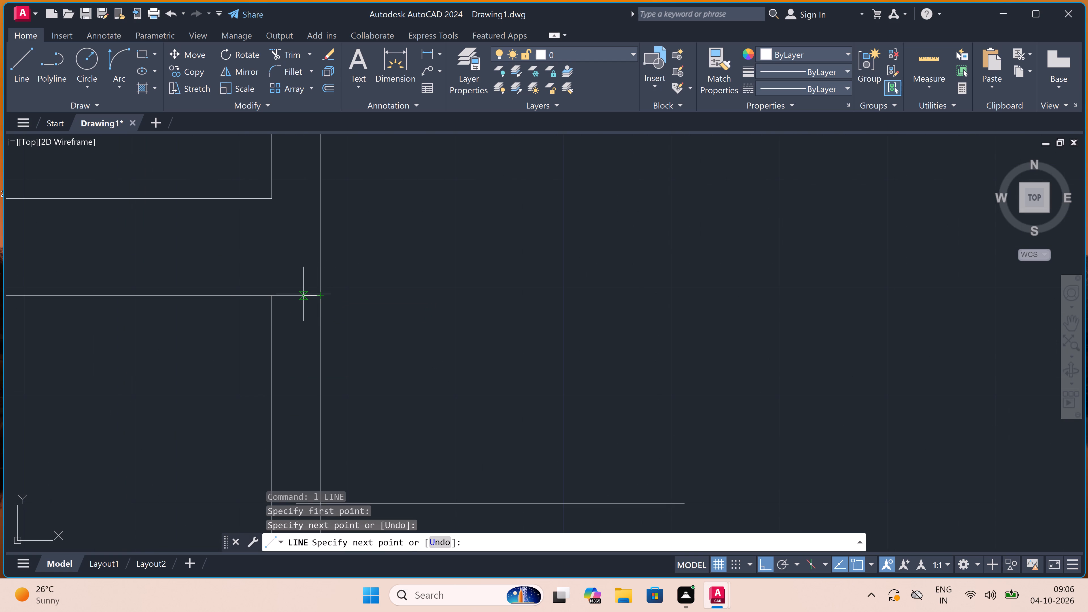
click(298, 295)
text(2")
key(space)
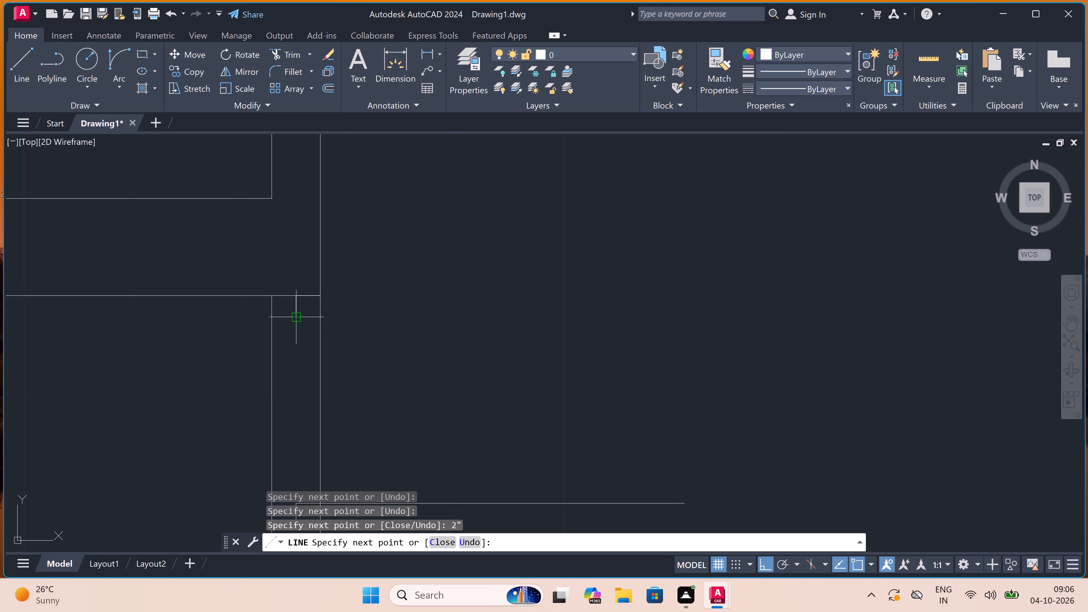
key(Escape)
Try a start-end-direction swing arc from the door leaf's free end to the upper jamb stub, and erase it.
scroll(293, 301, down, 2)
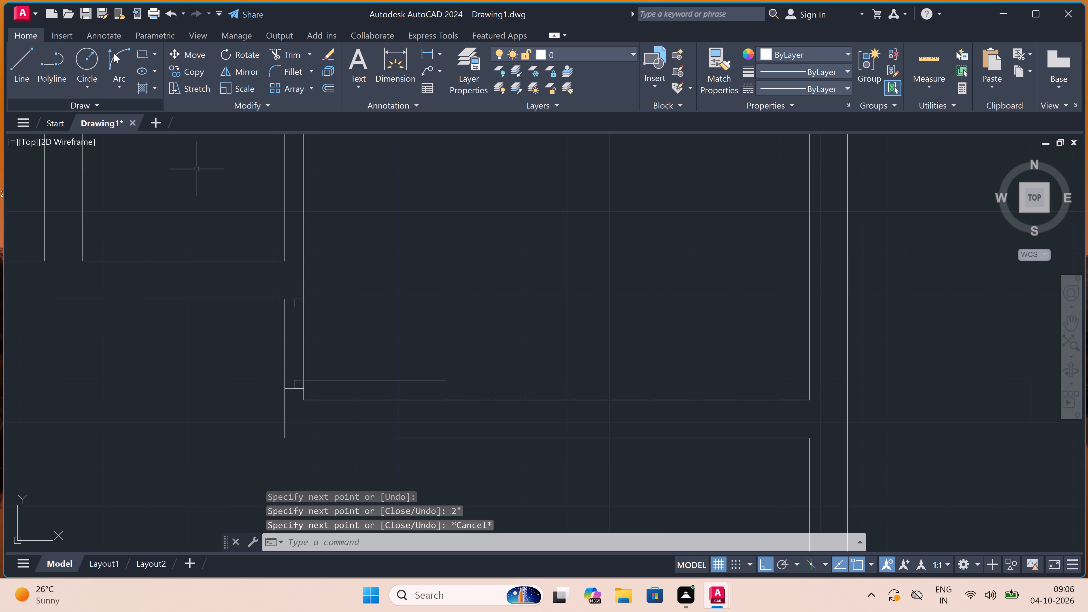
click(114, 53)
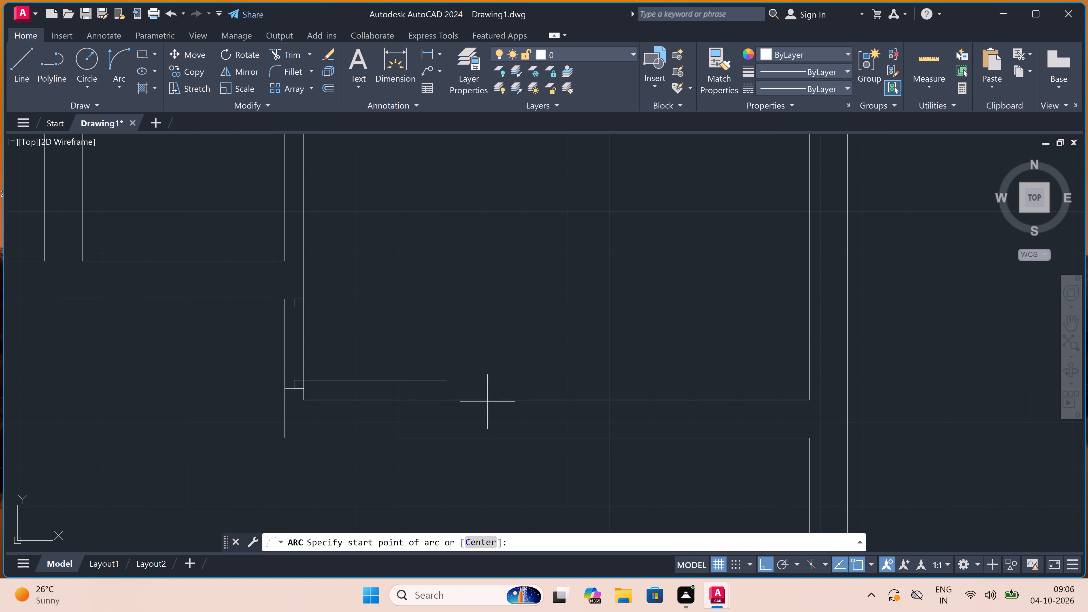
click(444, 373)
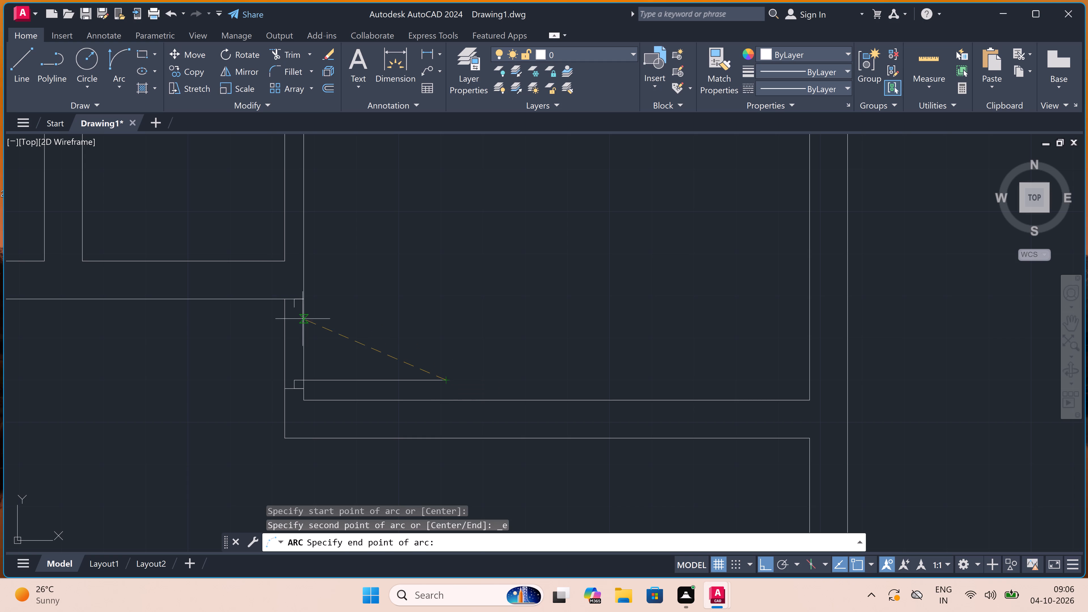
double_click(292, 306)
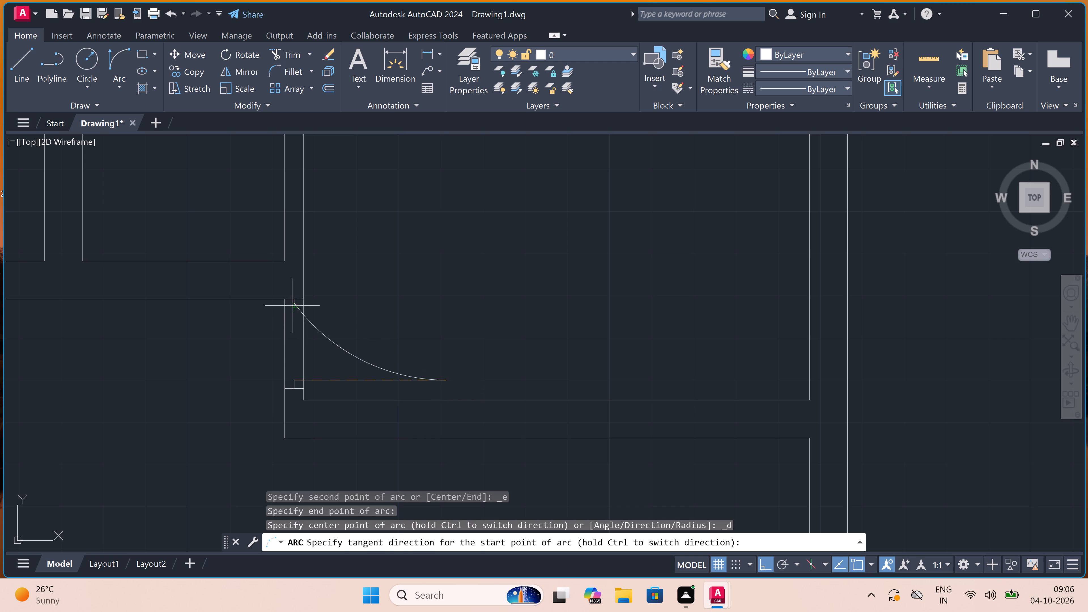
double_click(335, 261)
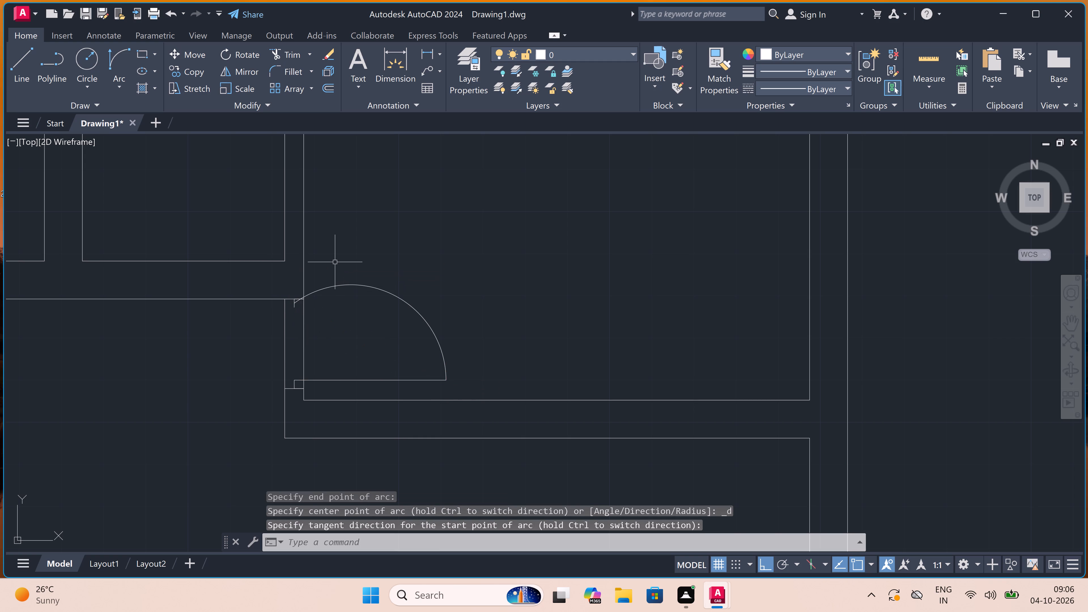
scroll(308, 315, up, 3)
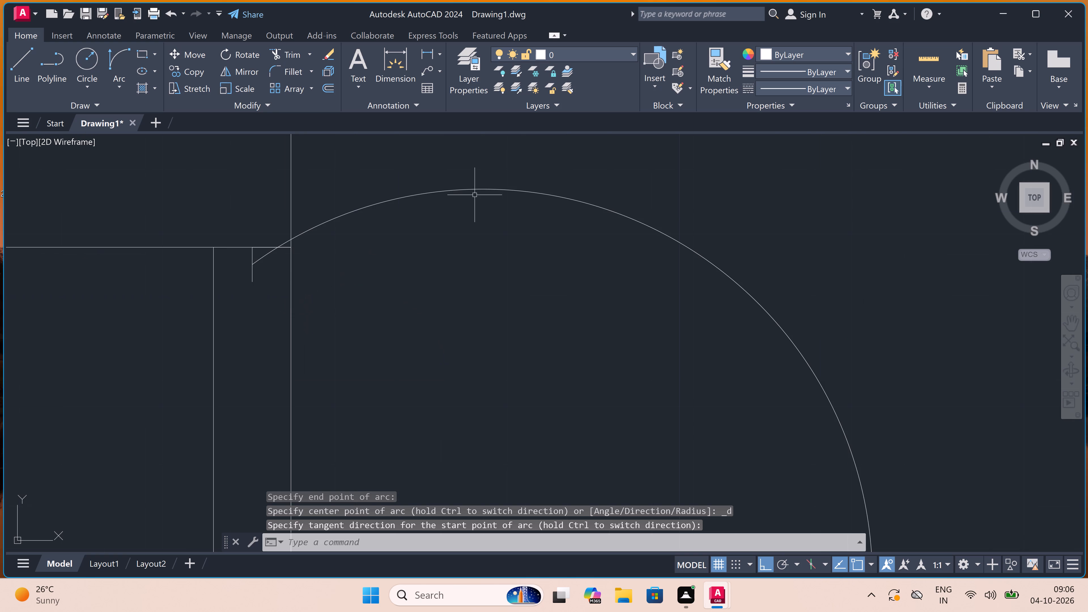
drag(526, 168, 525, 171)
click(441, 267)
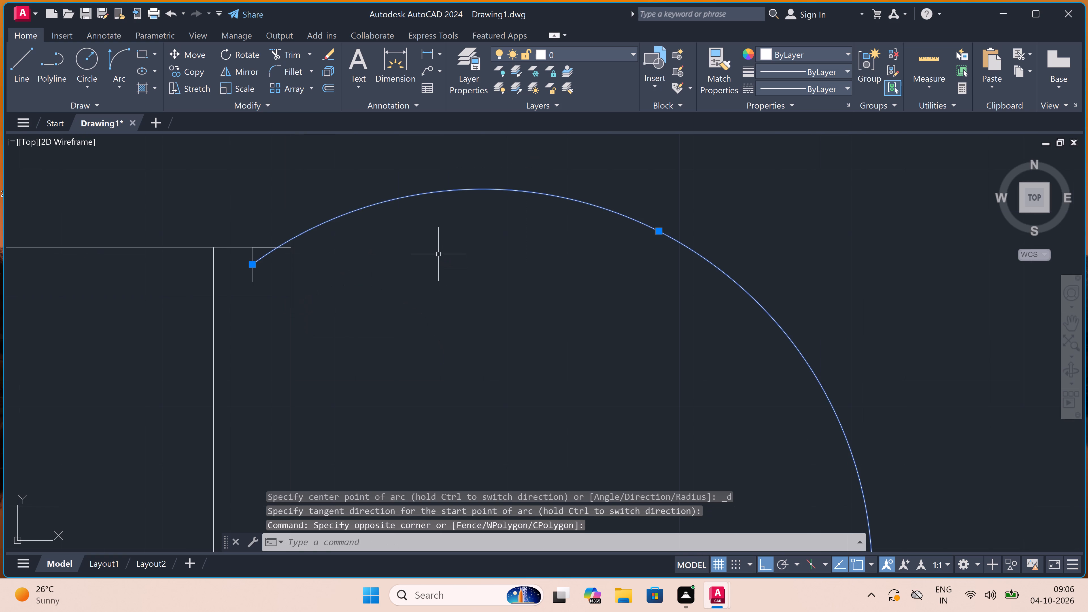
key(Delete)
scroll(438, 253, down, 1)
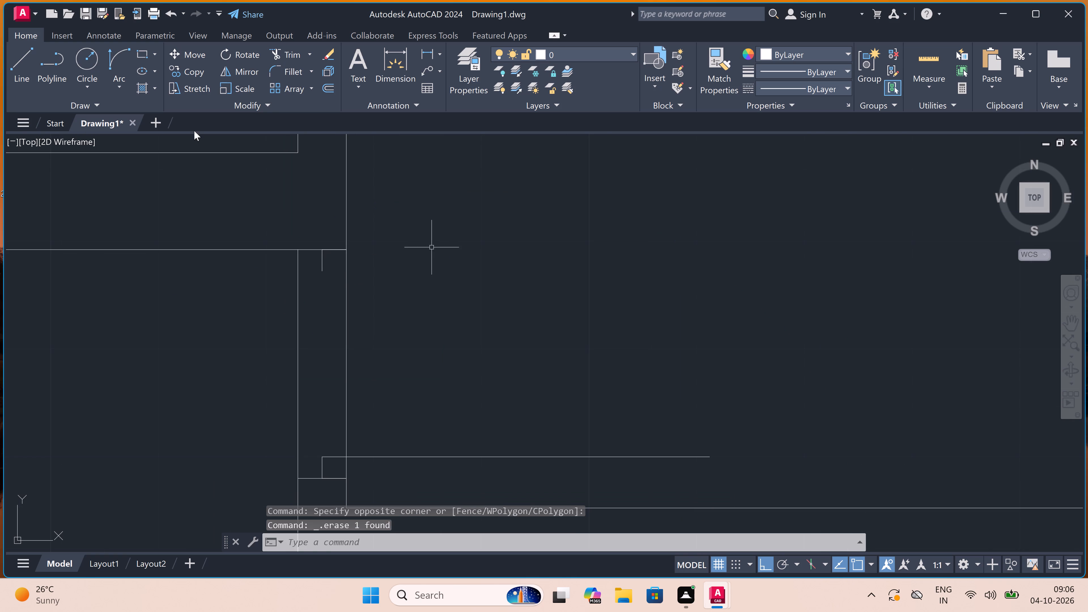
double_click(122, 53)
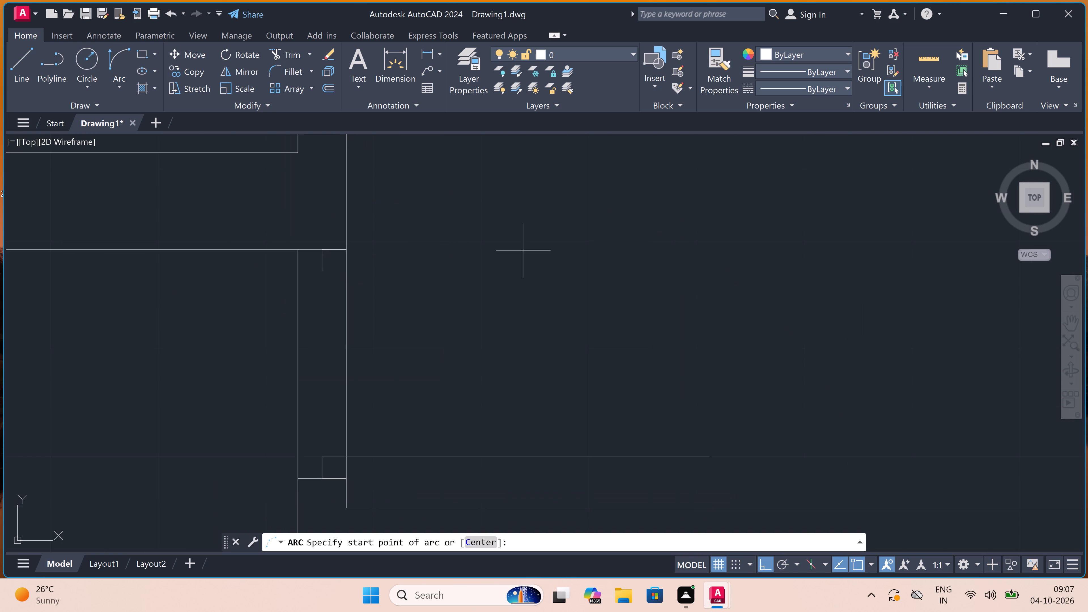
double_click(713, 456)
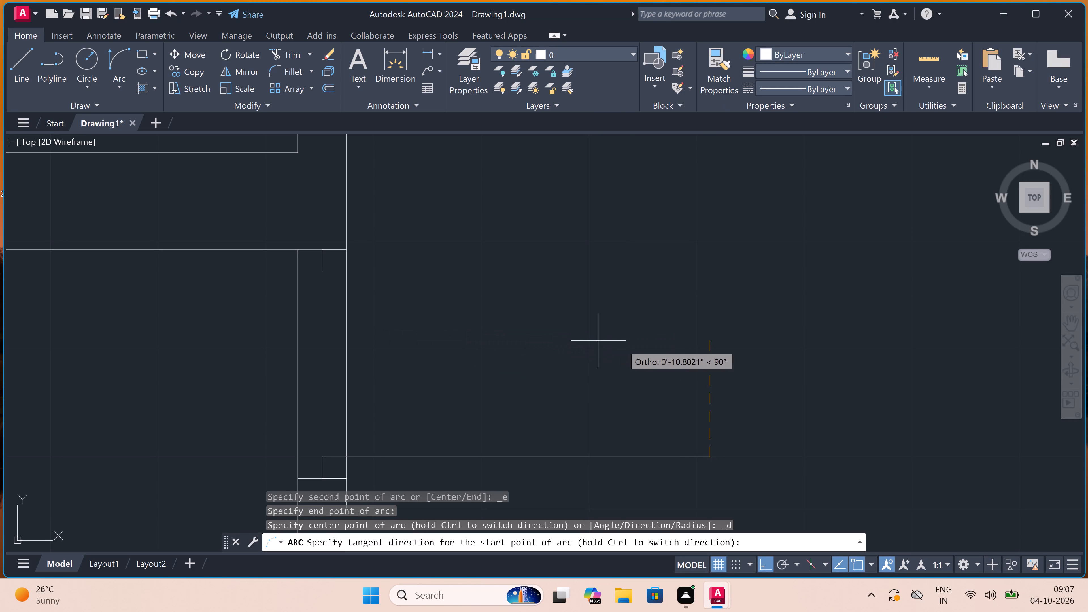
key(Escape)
Draw a three-point arc from the door leaf's free end through the upper jamb stub's end, ending beyond the partition's left face.
key(space)
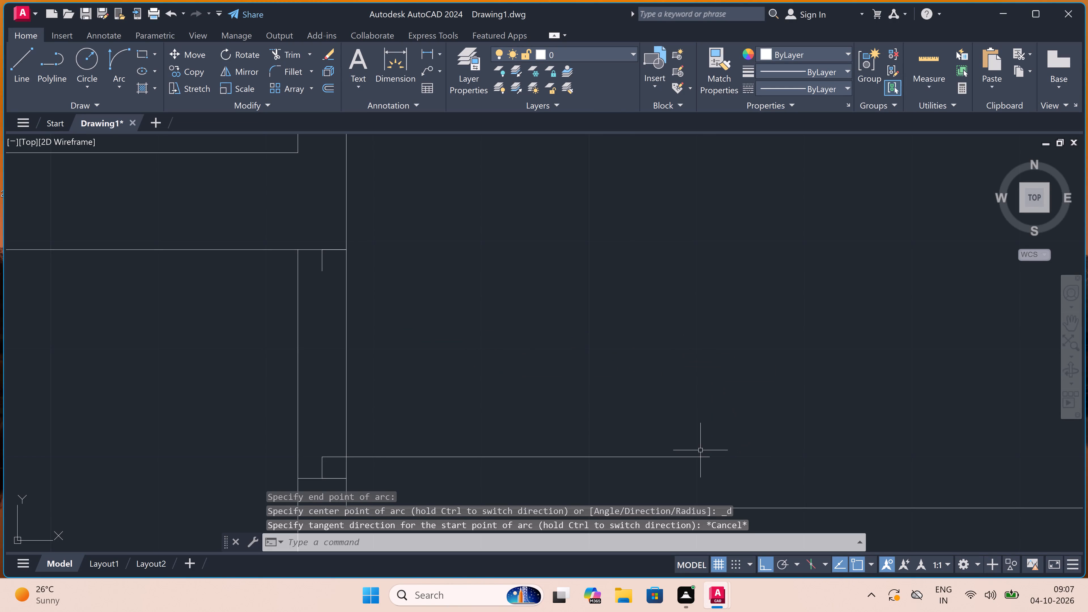
click(715, 455)
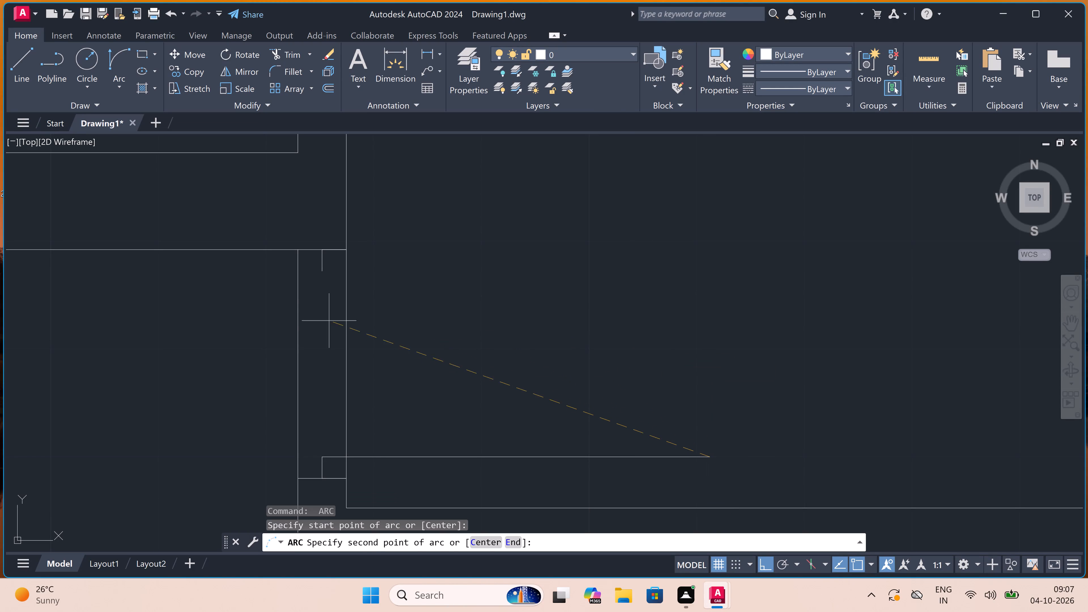
click(320, 270)
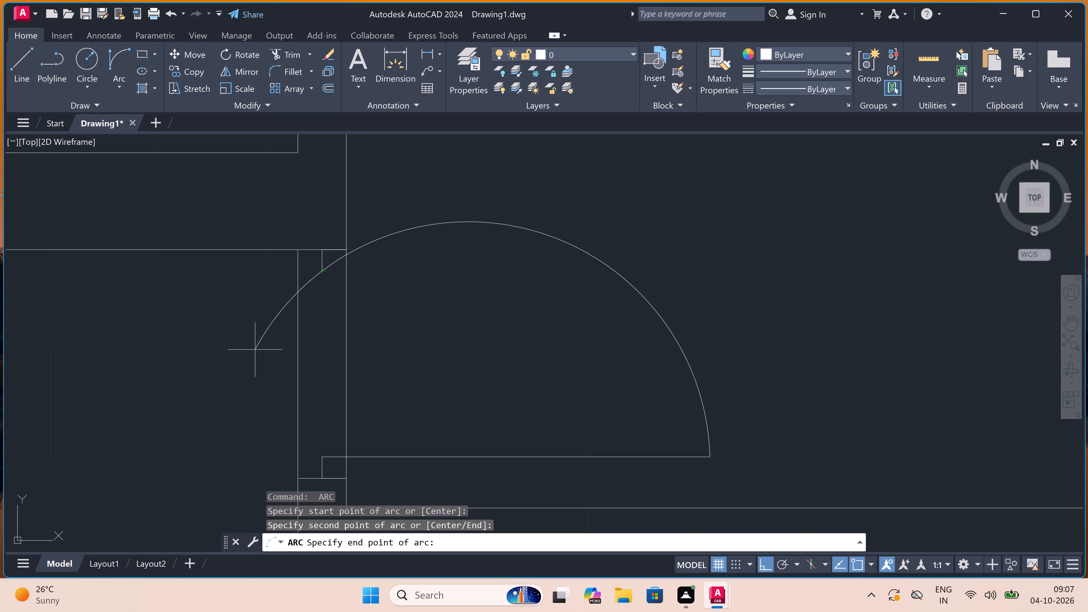
click(240, 334)
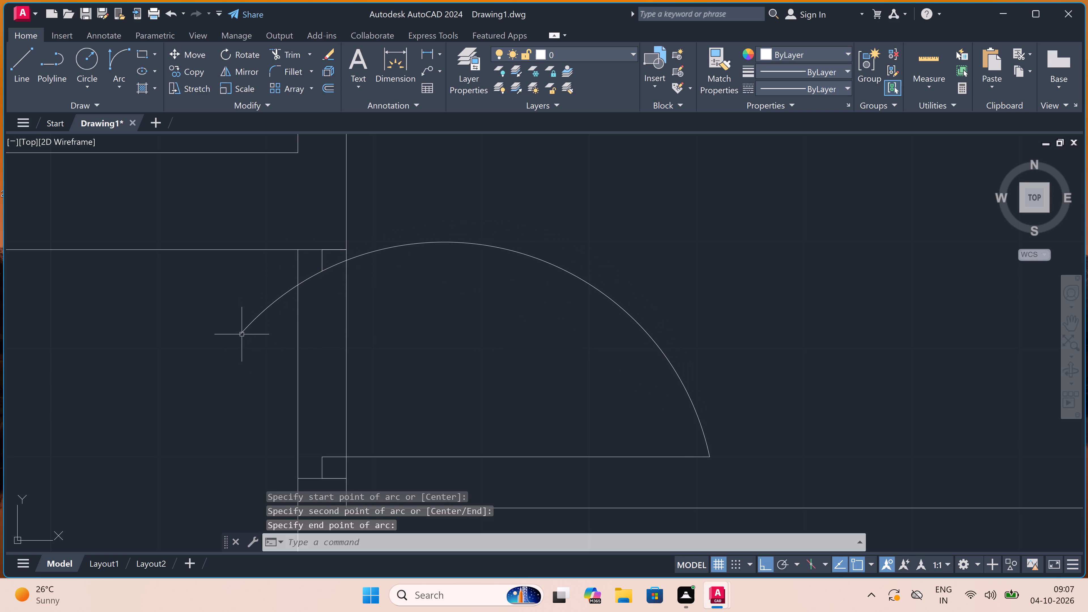
Trim the partition's faces across the large room's door opening and cut the swing arc back to the upper jamb stub.
key(t)
key(r)
key(space)
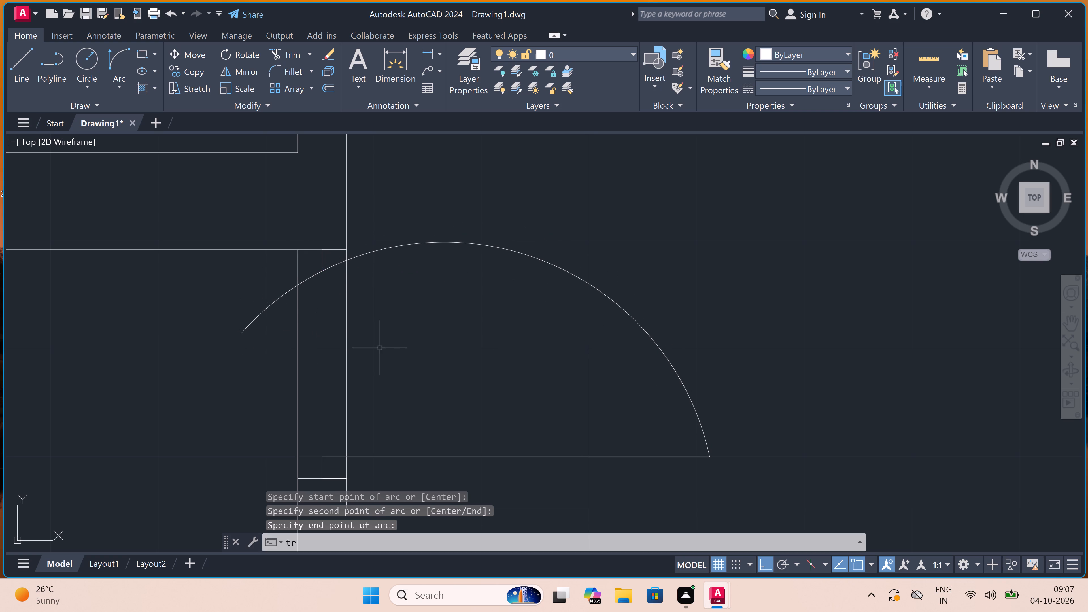
click(388, 352)
click(260, 270)
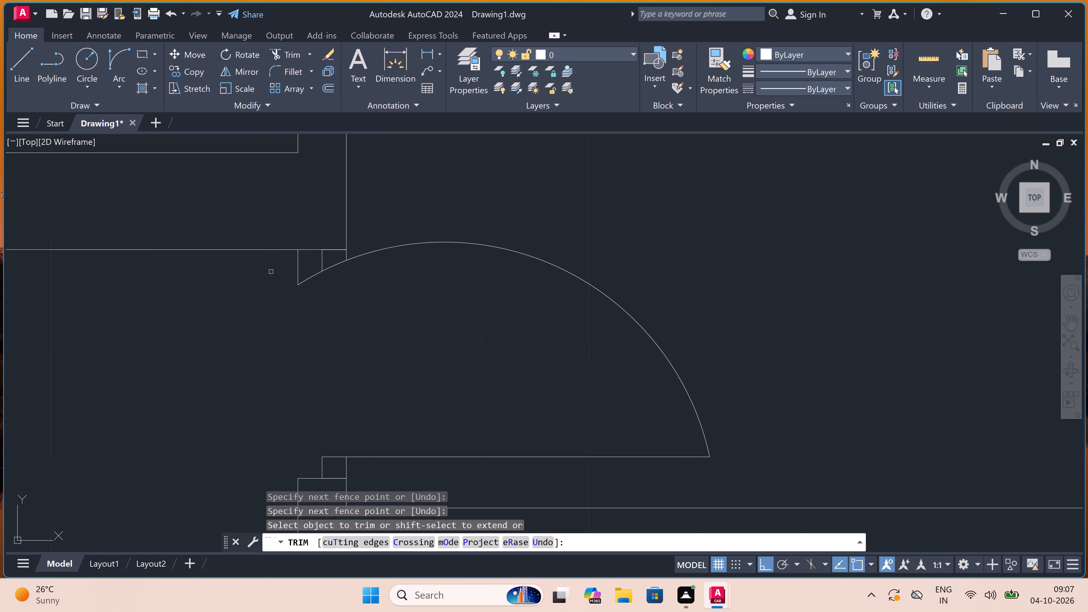
scroll(295, 268, up, 3)
click(297, 267)
click(368, 305)
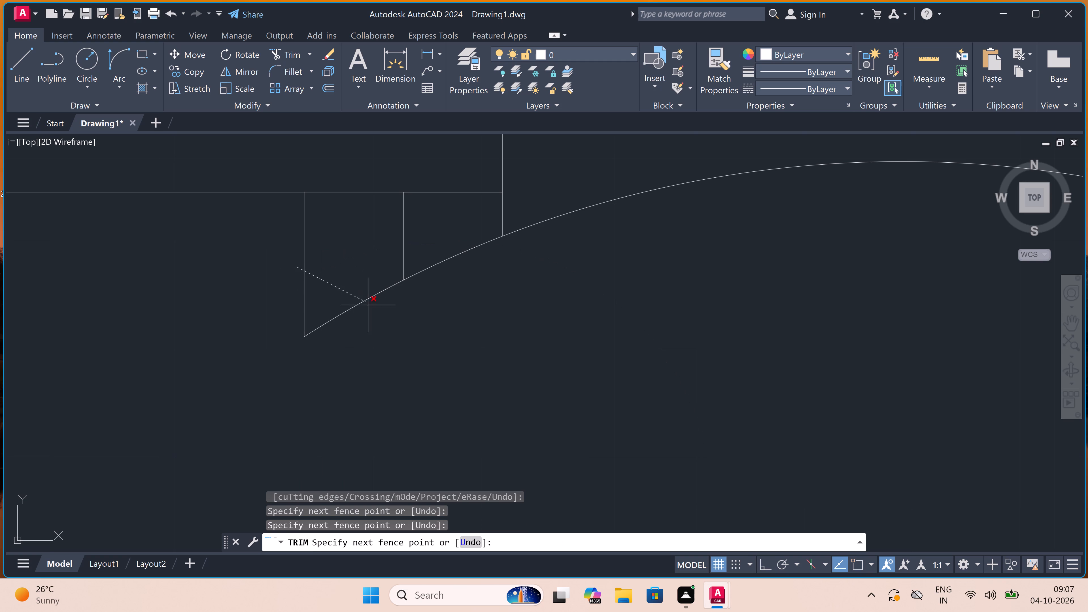
scroll(333, 278, down, 8)
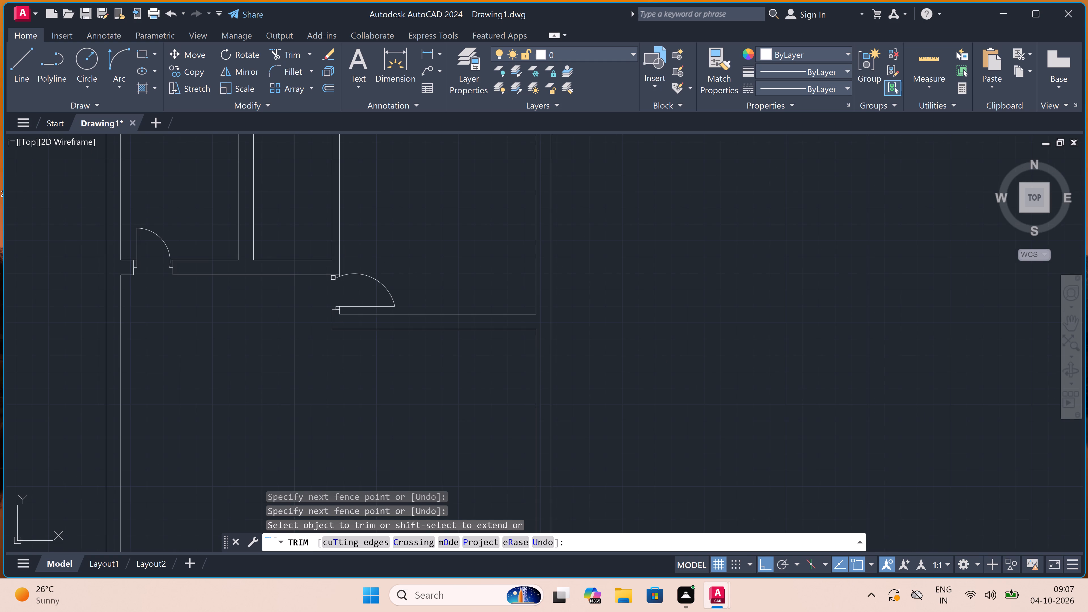
key(Escape)
Draw a jamb line across the cross wall near the middle room's lower-right corner, with a 2" stub leftward from its midpoint and a 2' leaf upward.
scroll(324, 238, up, 3)
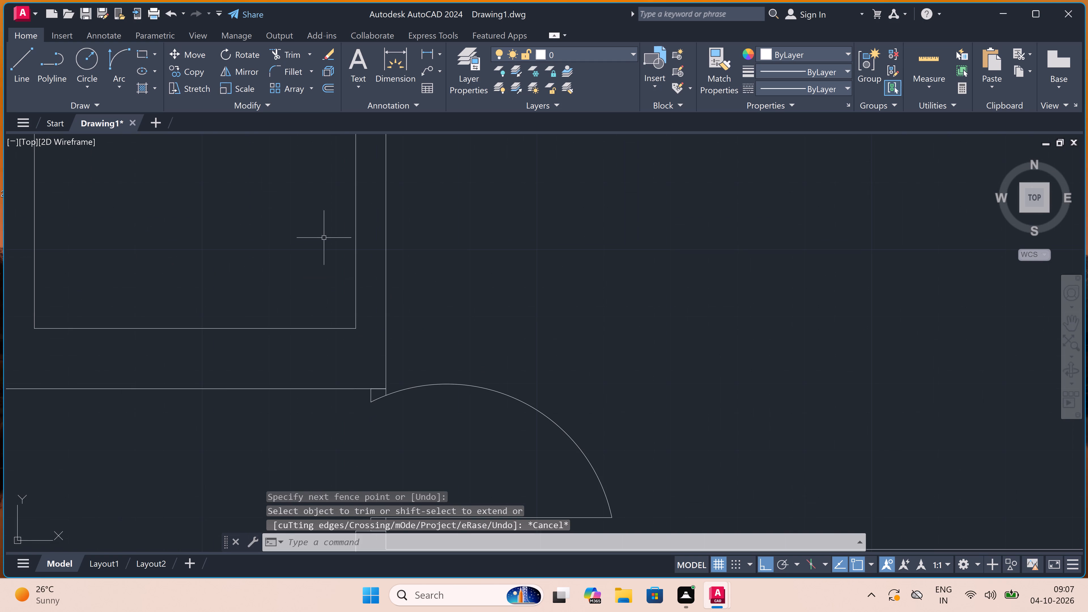
key(l)
key(space)
click(331, 326)
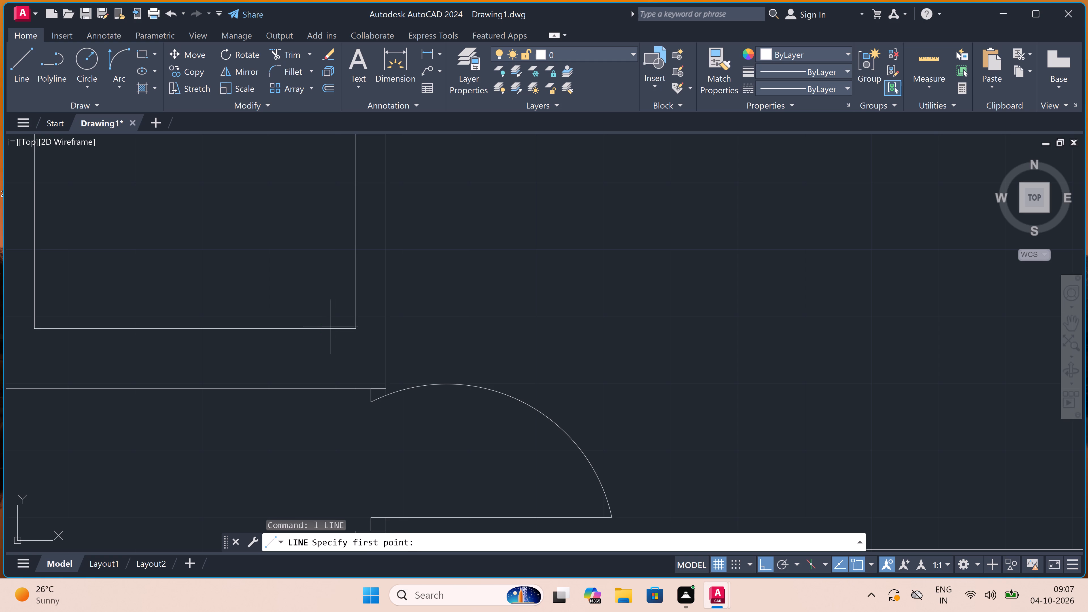
click(330, 391)
click(329, 365)
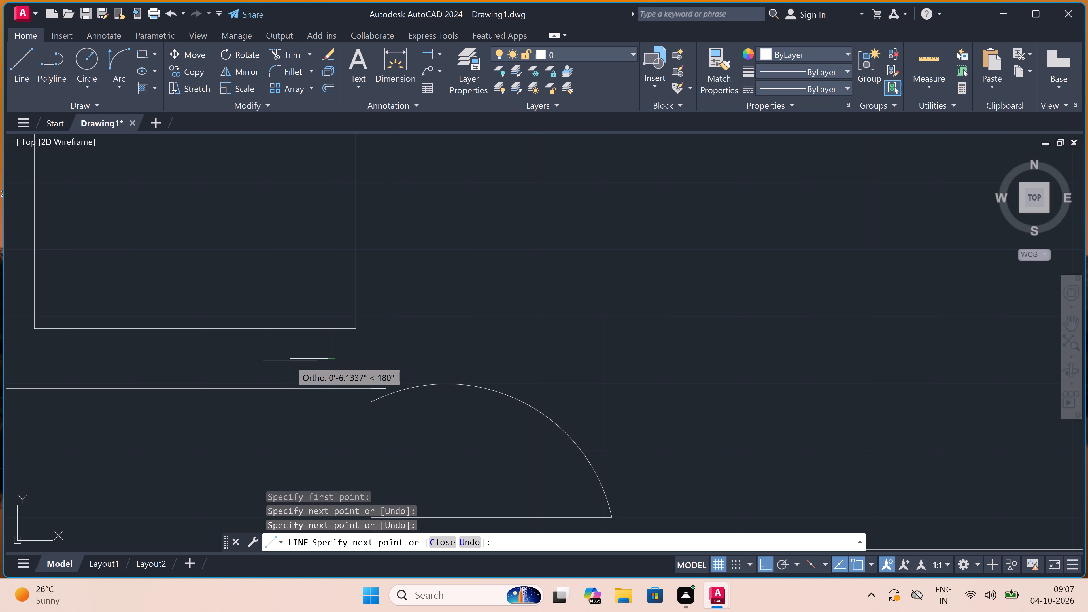
key(2)
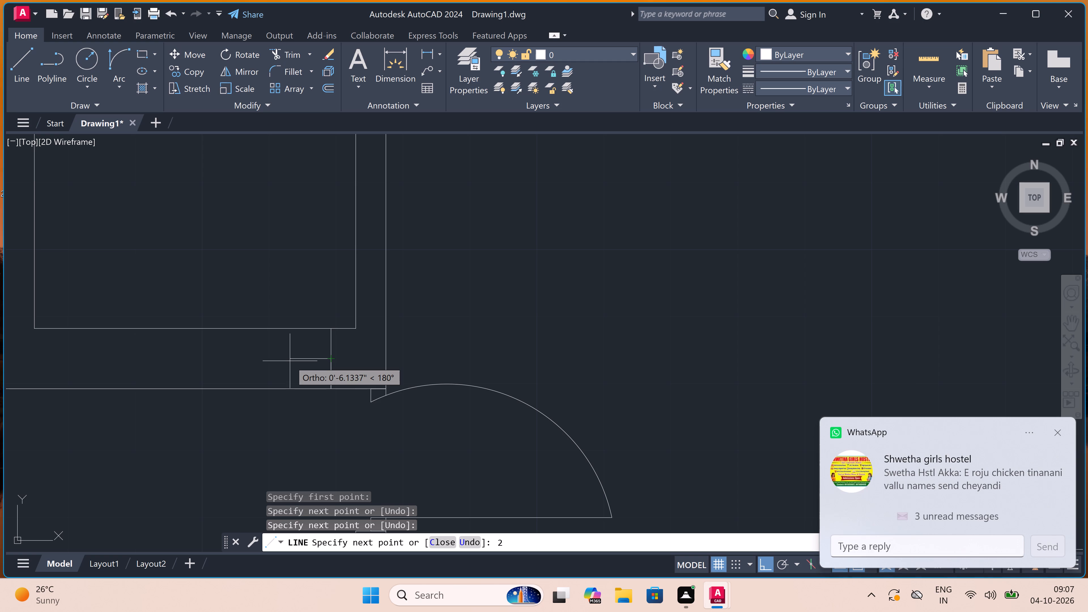
key(shift+quotedbl)
key(space)
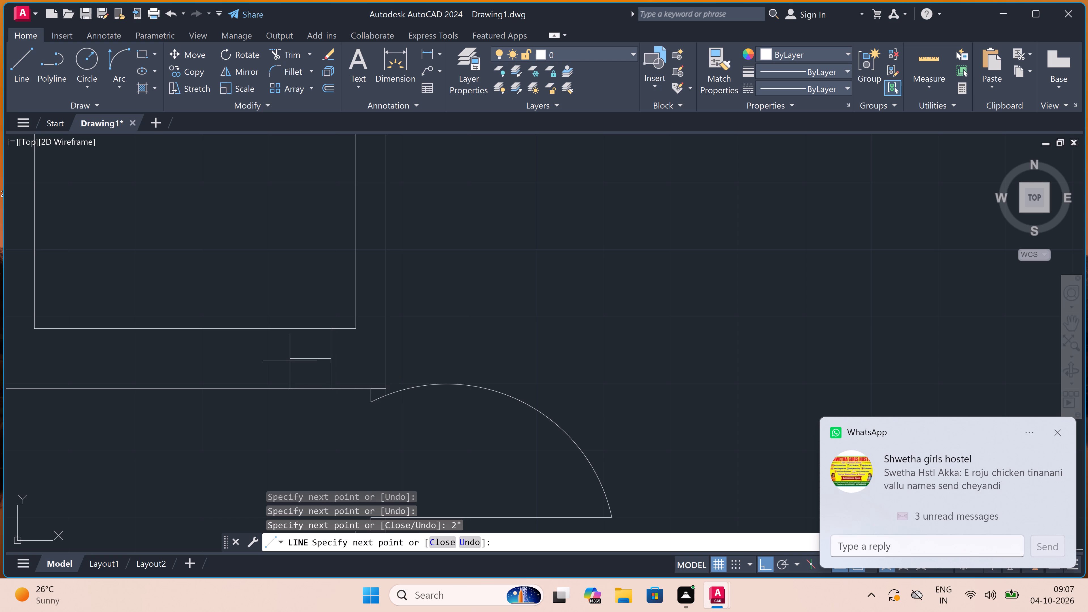
text(2')
key(space)
key(Escape)
Draw the opposite jamb line across the cross wall below the middle room, with a 2" stub rightward from its midpoint.
key(space)
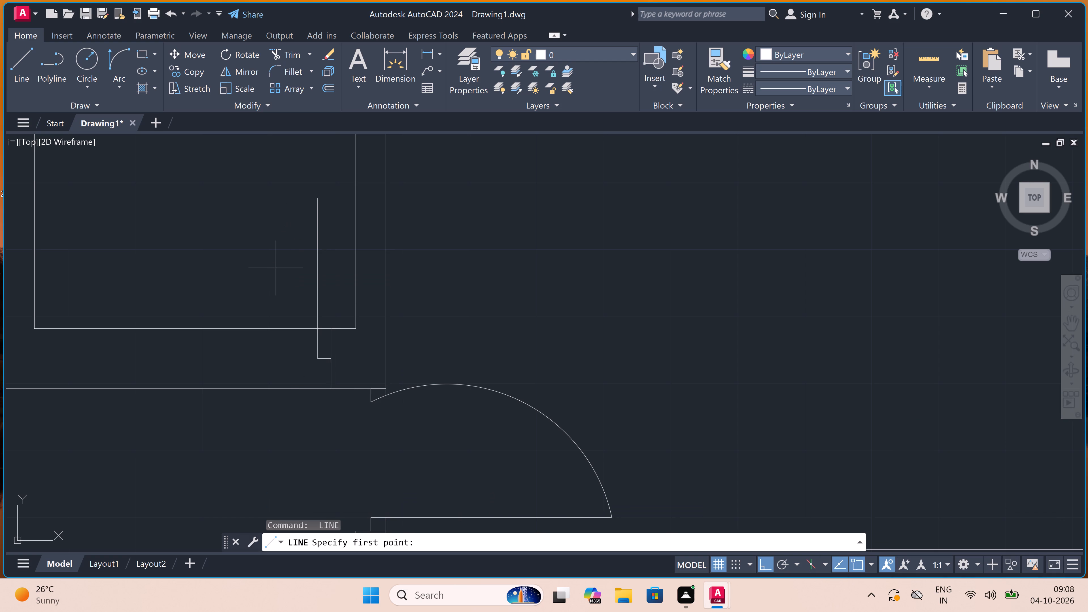
click(190, 329)
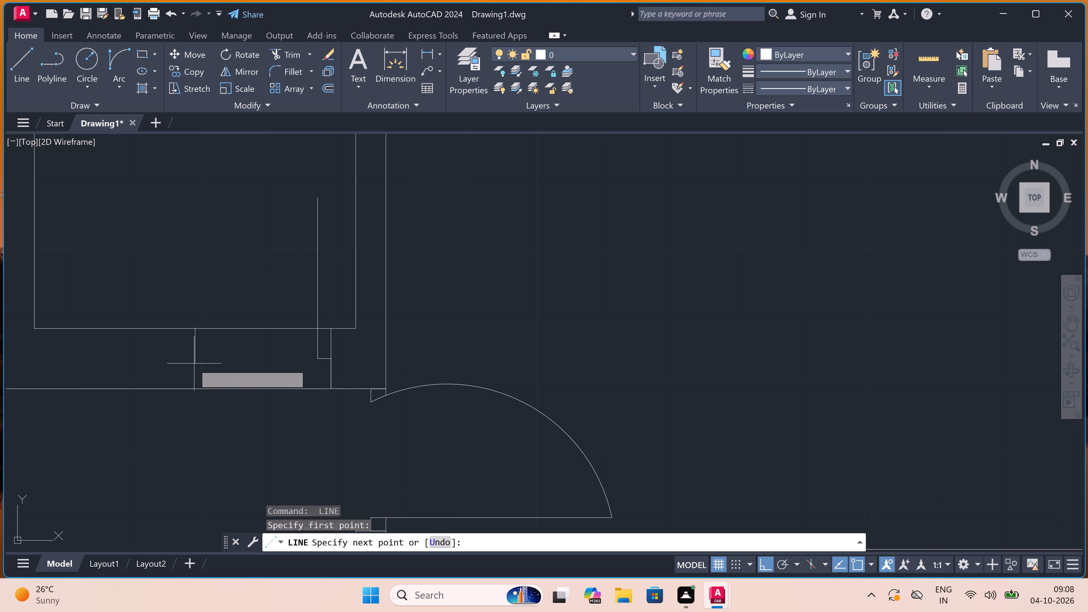
click(193, 384)
click(194, 362)
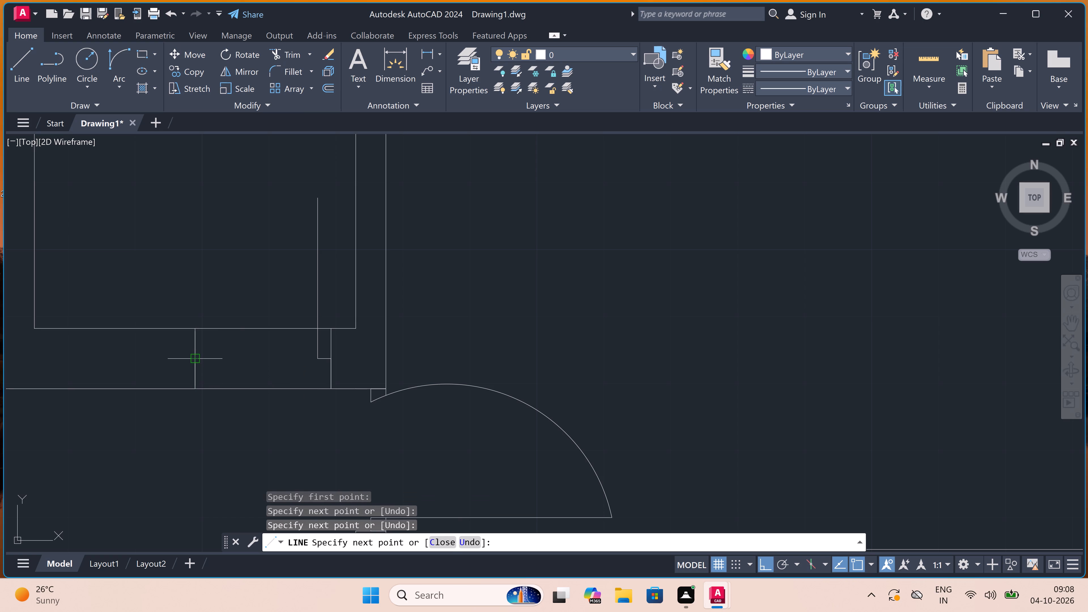
text(2")
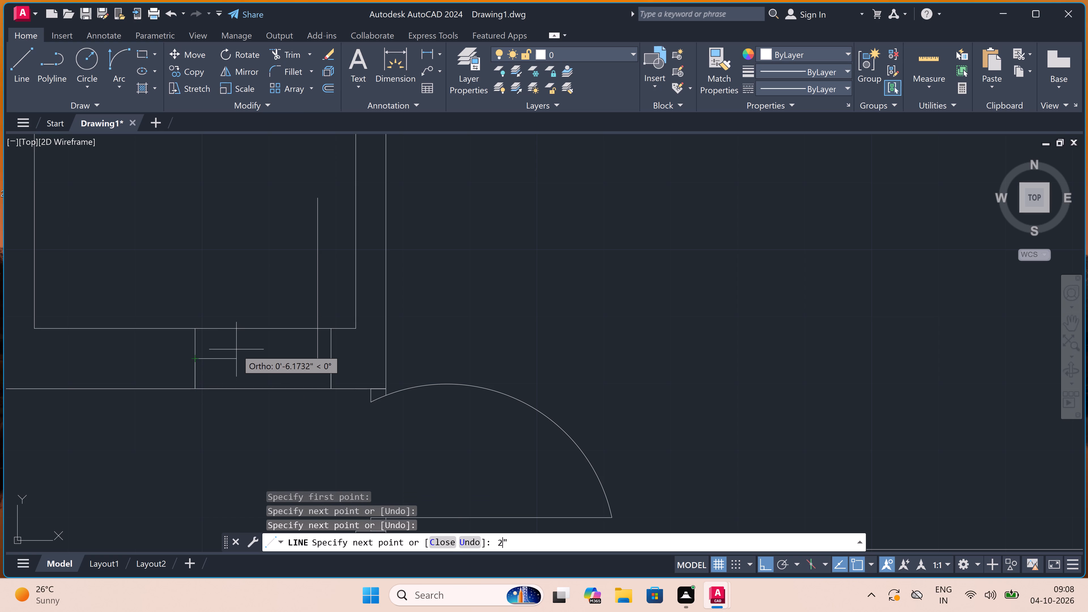
key(space)
key(Escape)
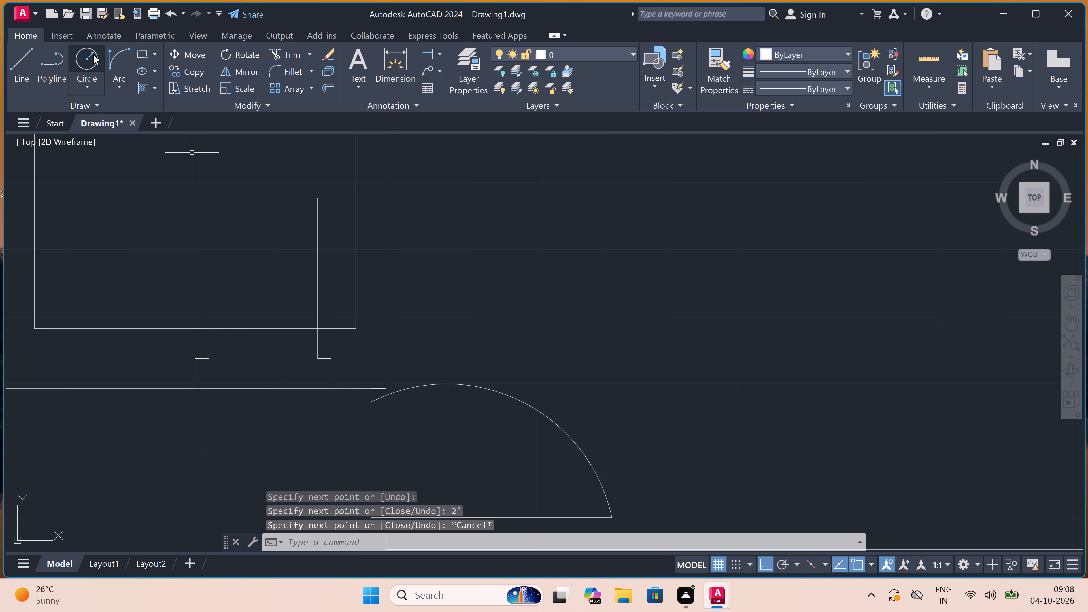
Draw a start-end-direction swing arc from the middle room's door leaf's free end to the left jamb stub's end.
click(122, 58)
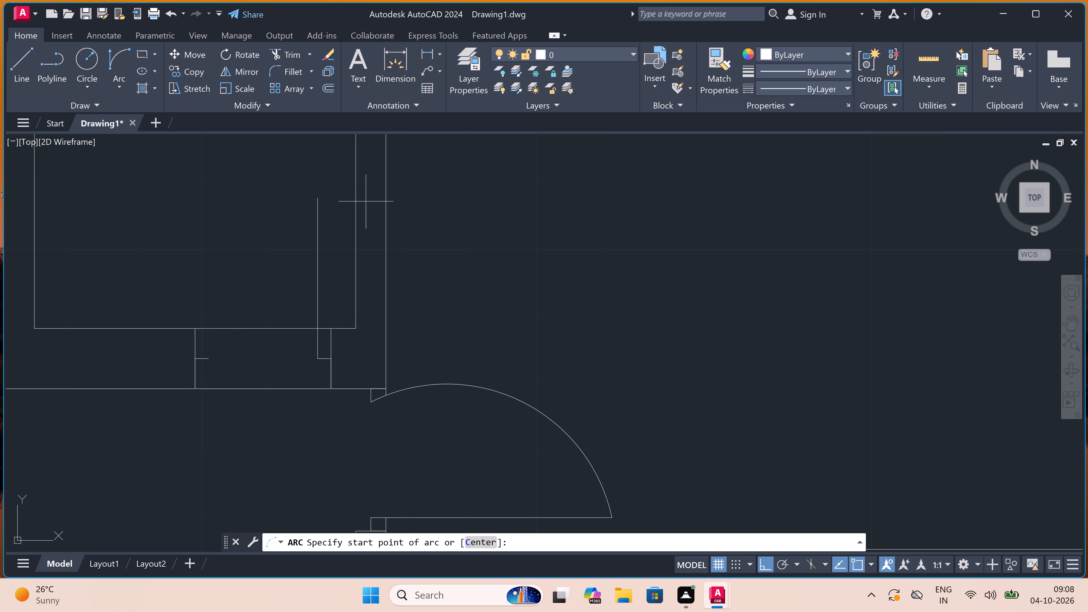
click(318, 192)
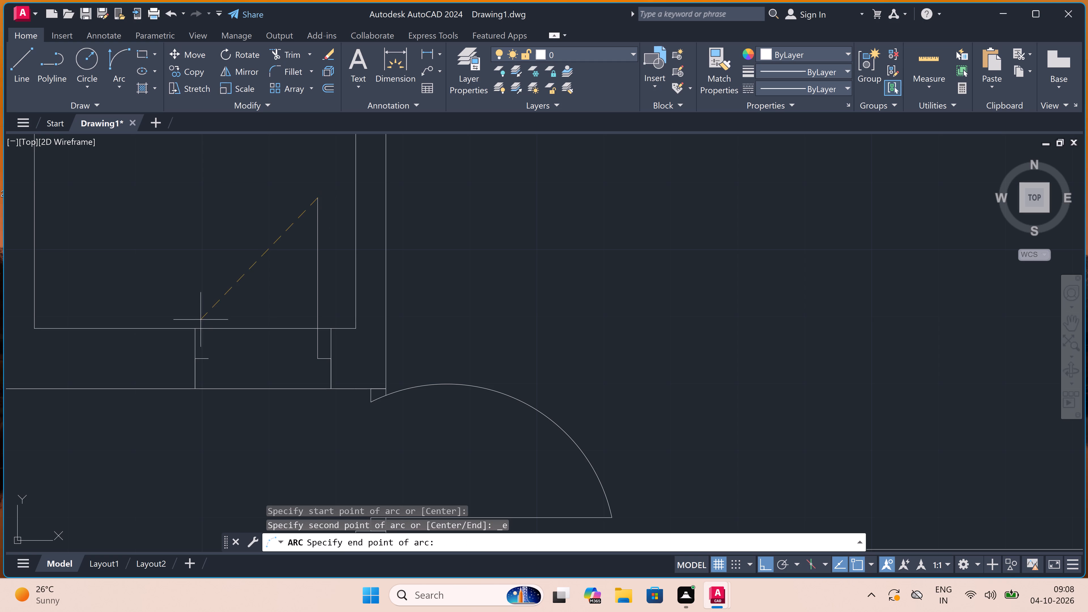
click(211, 358)
click(158, 244)
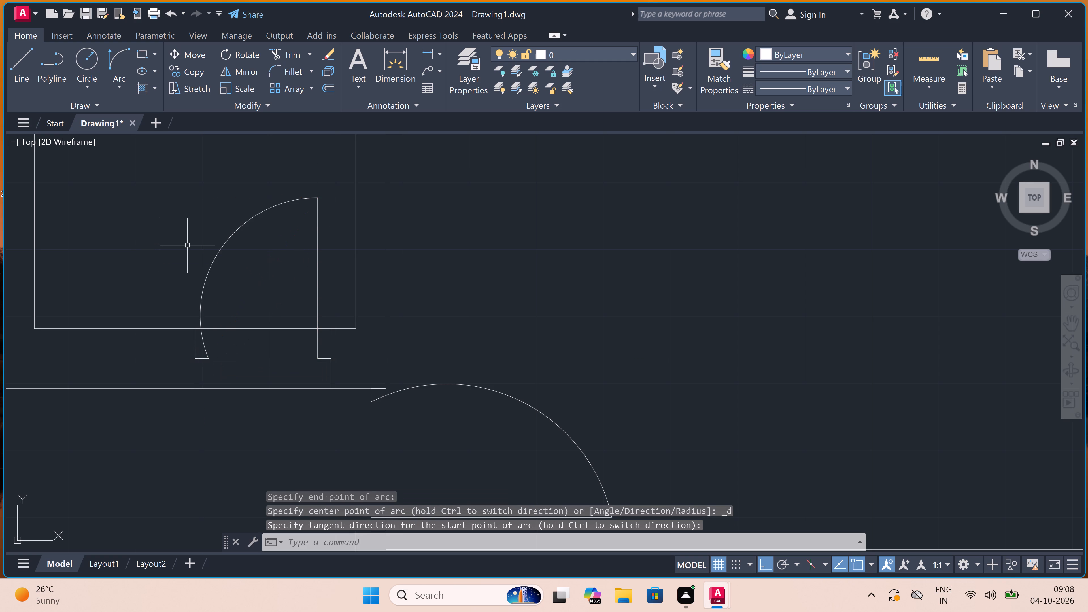
Trim both cross wall faces between the jambs to open the middle room's doorway.
text(tr)
key(space)
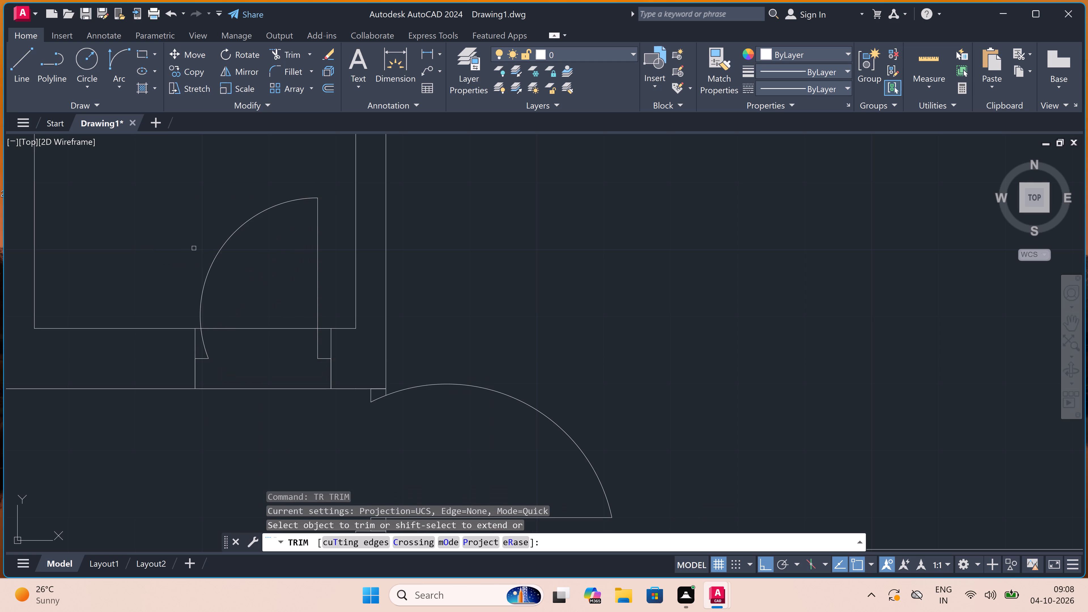
drag(242, 280, 244, 285)
scroll(255, 318, down, 3)
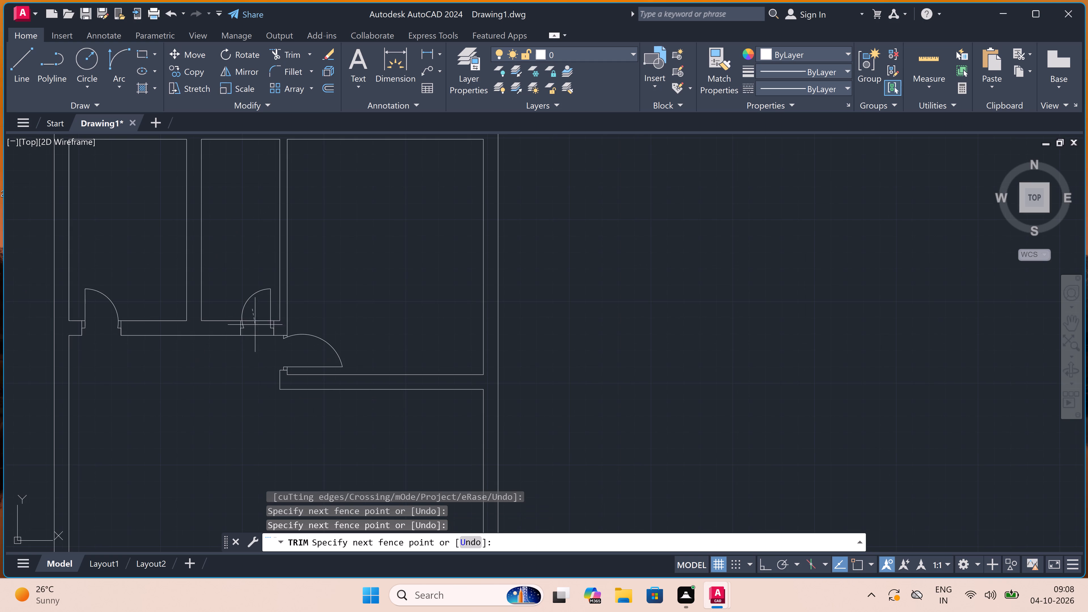
click(248, 354)
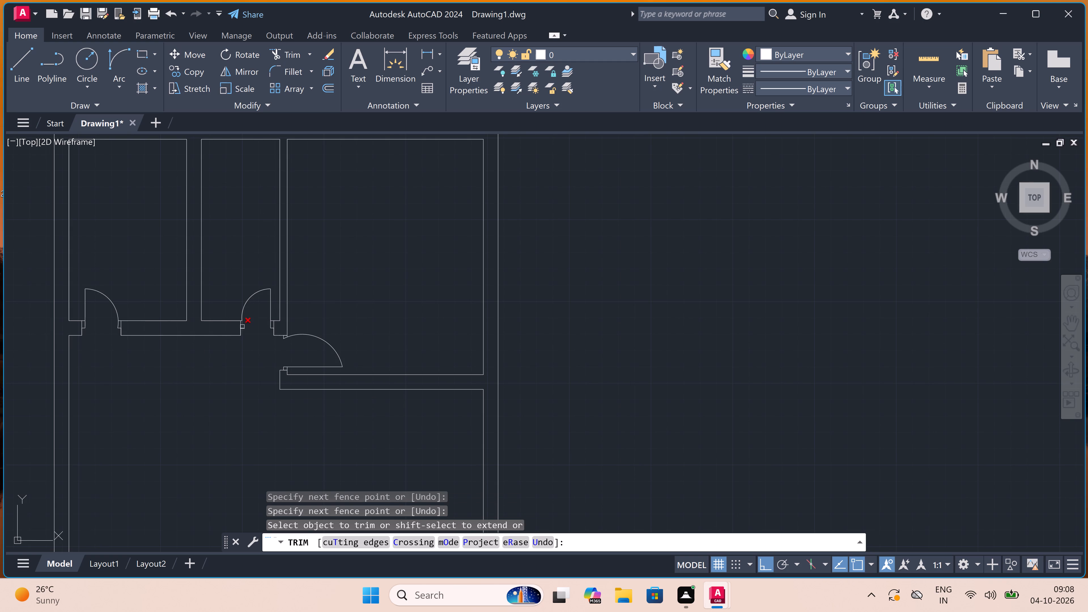
key(Escape)
Draw a 13'10" line leftward from the left exterior wall's outer face, level with the cross wall's upper face.
scroll(226, 283, down, 3)
scroll(214, 265, up, 2)
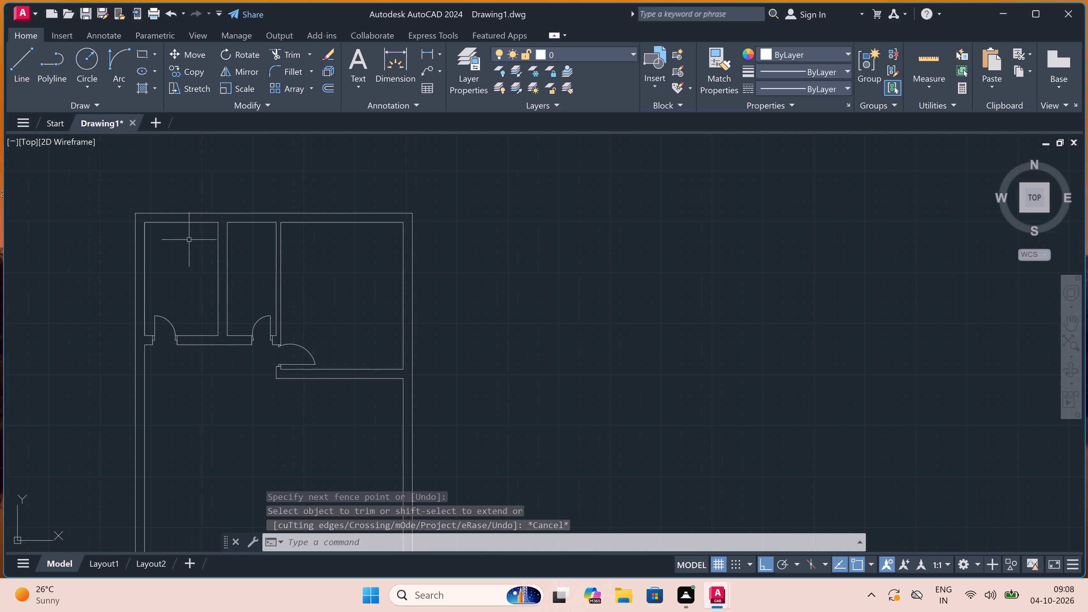
text(l)
key(space)
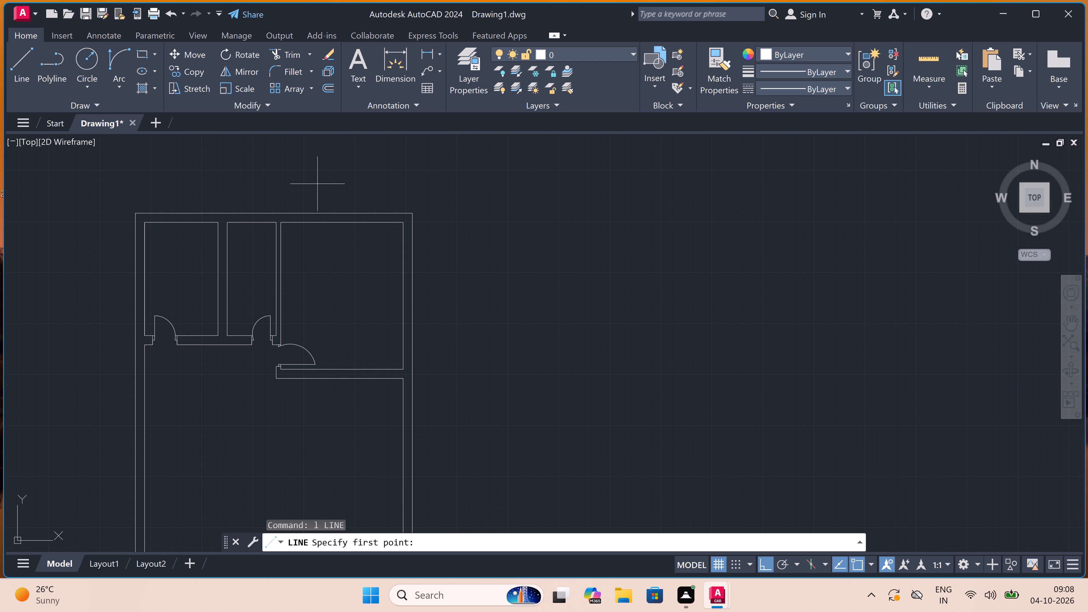
scroll(307, 193, down, 1)
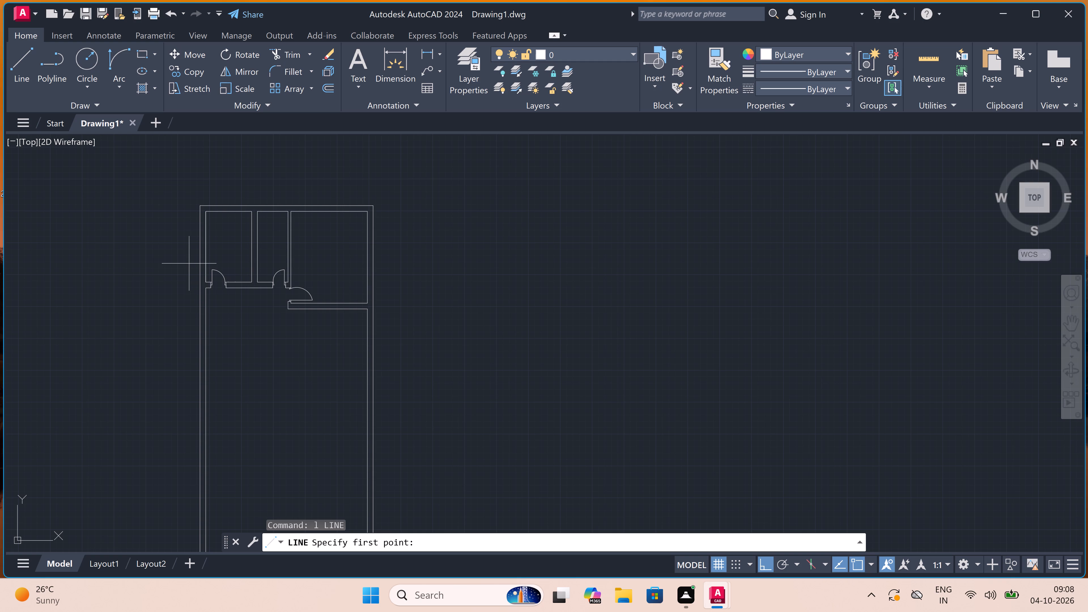
scroll(169, 267, up, 2)
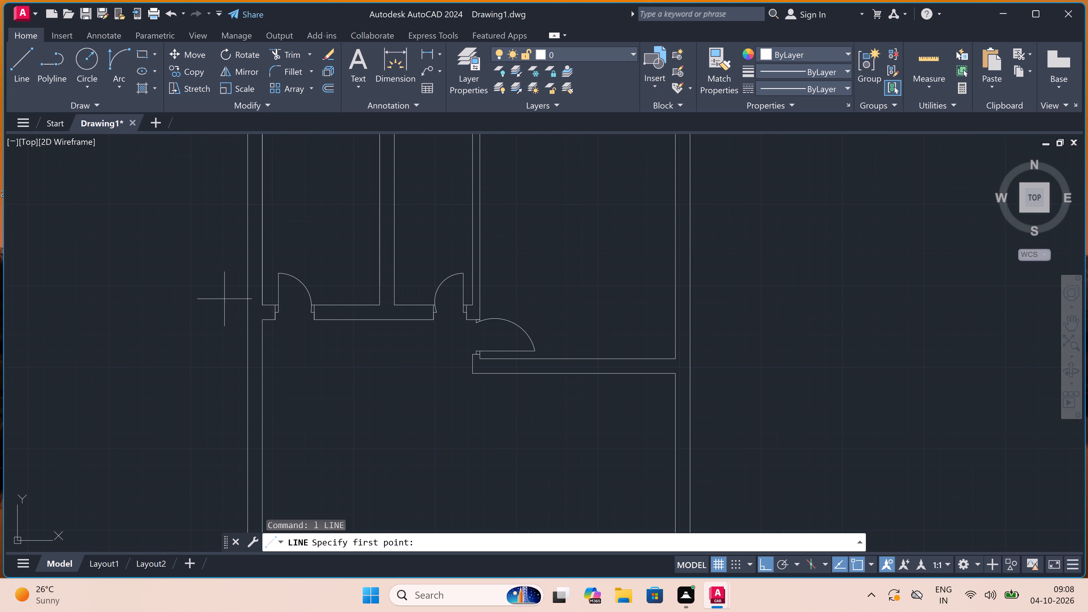
scroll(228, 299, up, 2)
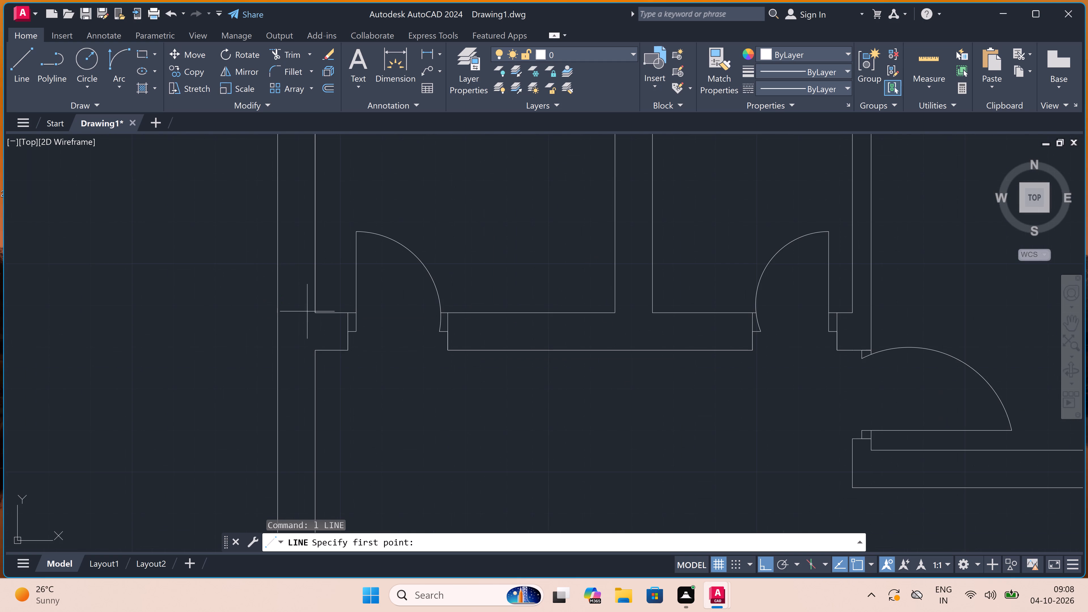
click(274, 313)
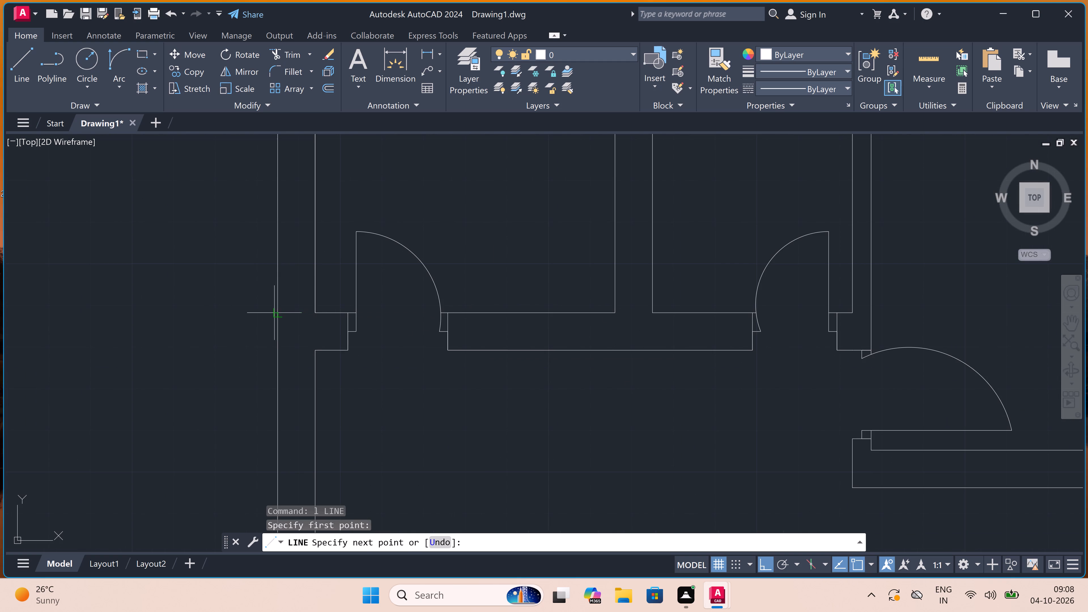
scroll(164, 311, down, 6)
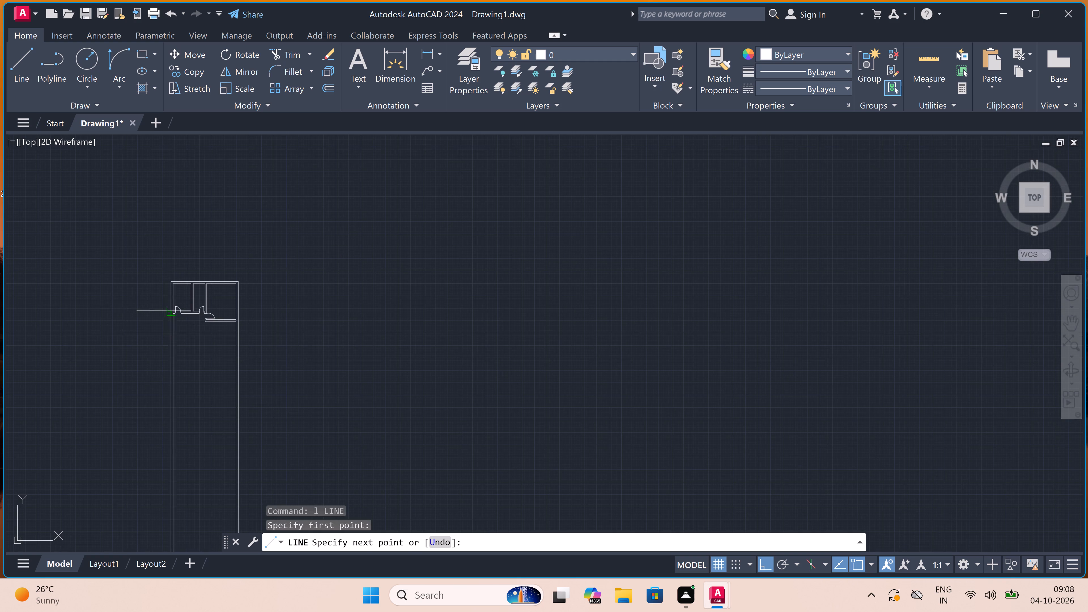
scroll(96, 309, up, 3)
scroll(344, 303, up, 1)
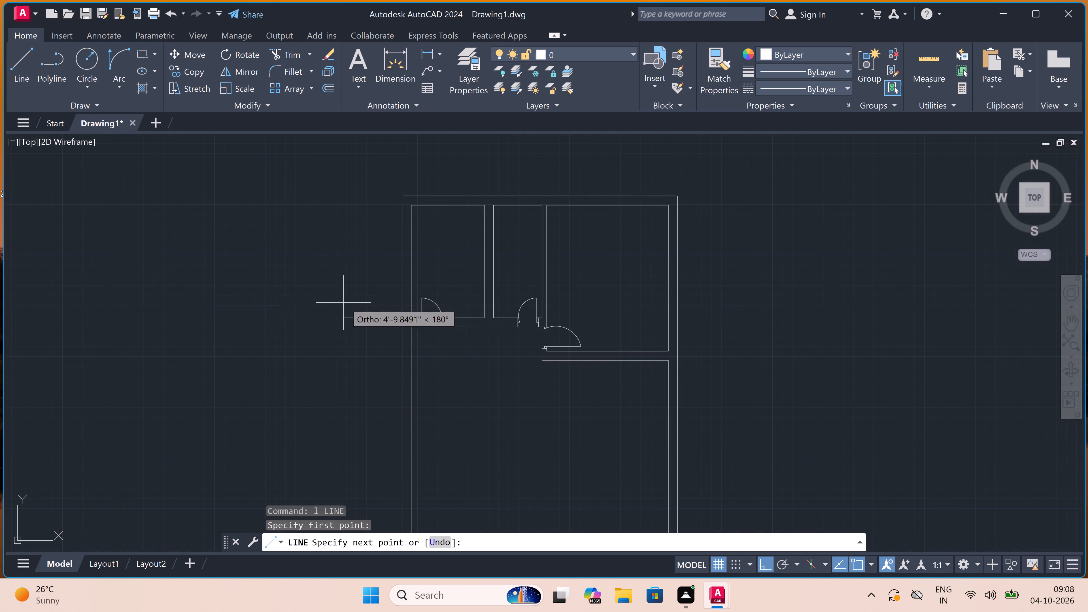
scroll(344, 302, up, 1)
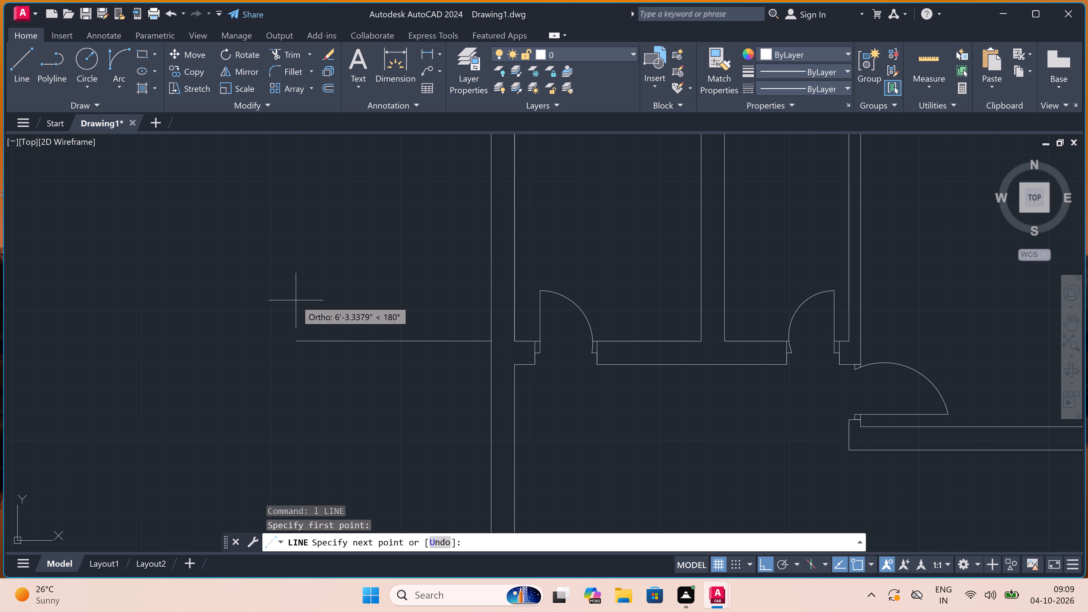
key(1)
key(3)
key(apostrophe)
key(1)
key(0)
key(shift+quotedbl)
key(space)
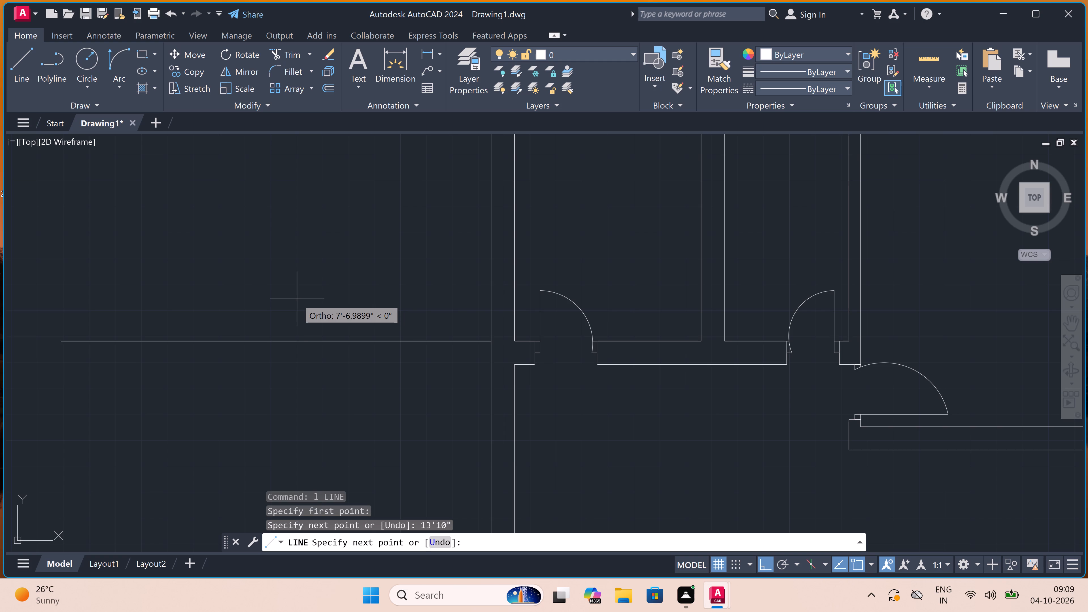
Draw a 22' line straight down from the free end of the 13'10" line as the new room's outer left face.
scroll(304, 290, down, 3)
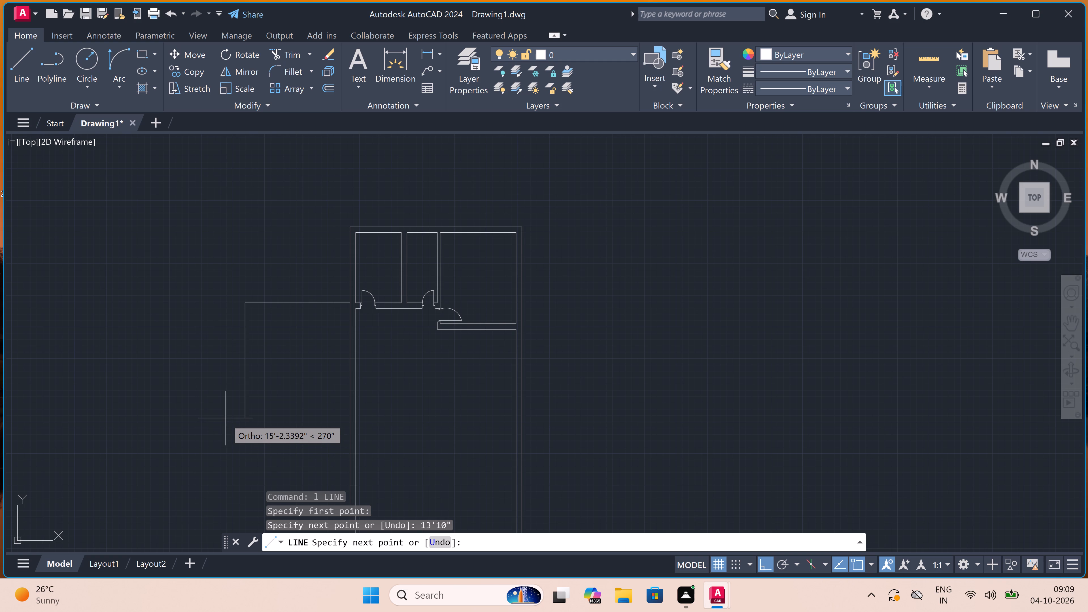
text(22)
text(')
key(space)
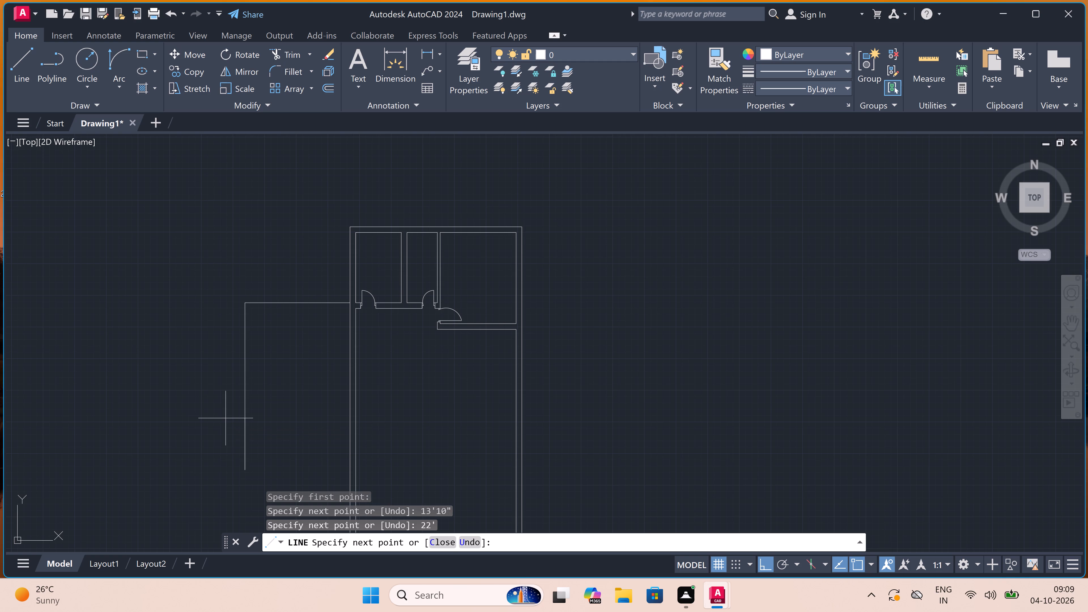
Draw the new room's 9" thick lower wall outline rightward past the existing exterior wall's inner face and back to the 22' line.
scroll(251, 349, down, 2)
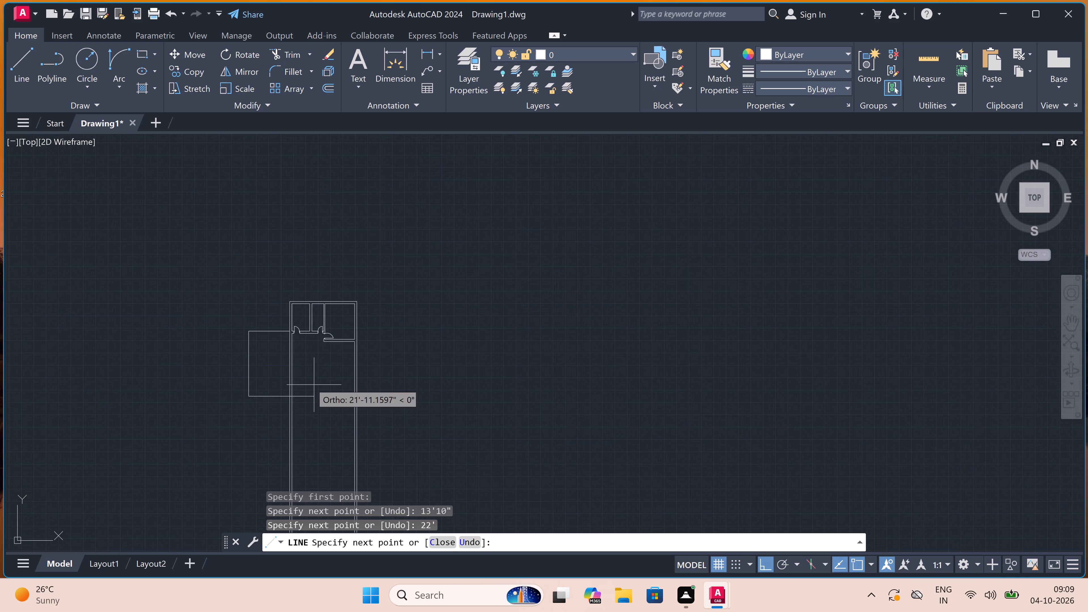
scroll(281, 408, up, 1)
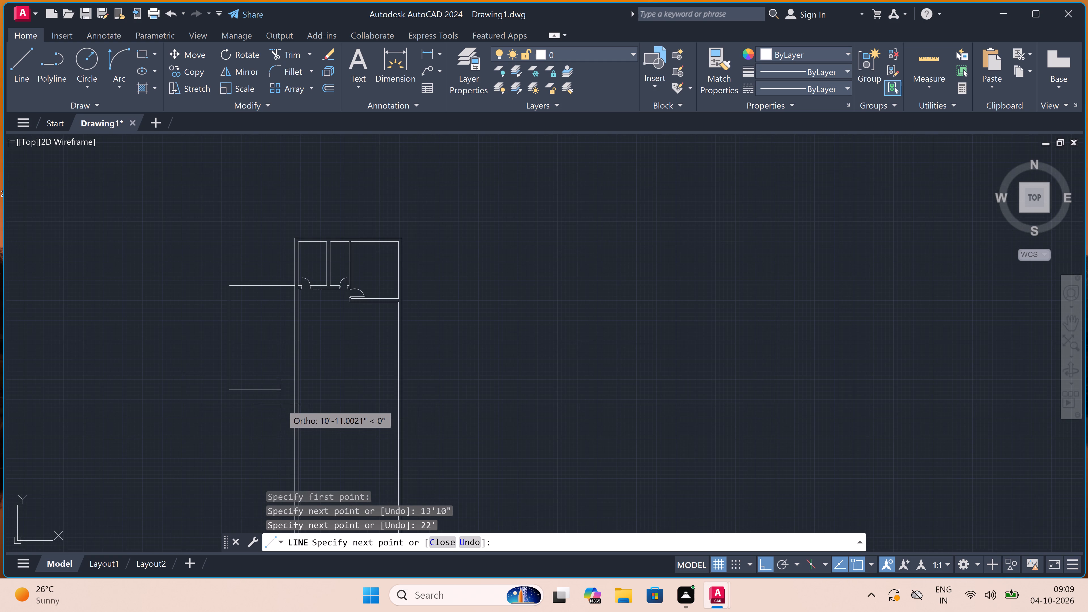
scroll(300, 386, up, 1)
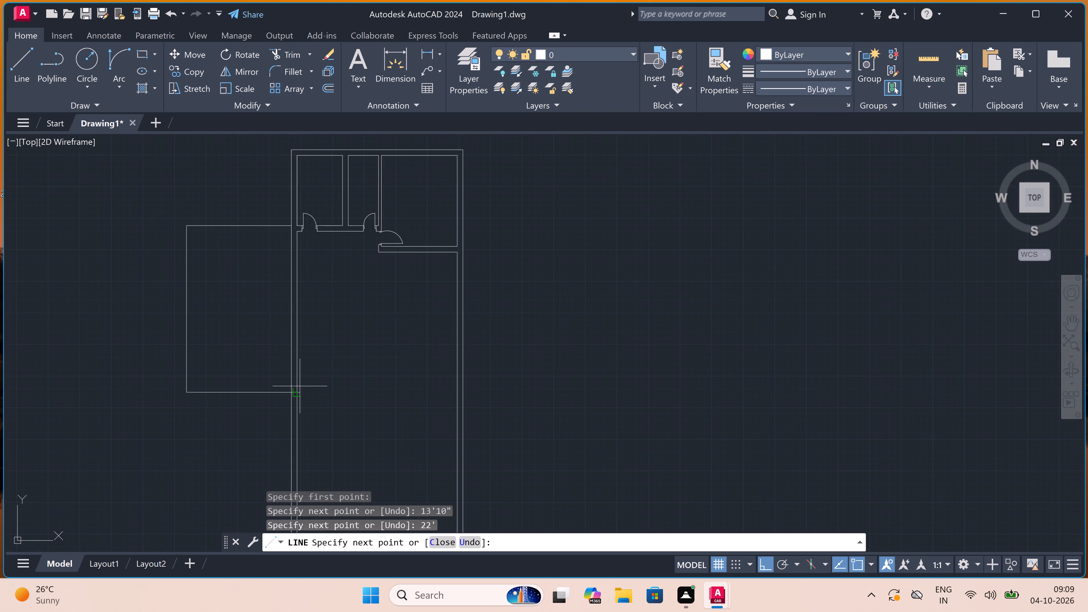
scroll(300, 386, up, 1)
scroll(301, 386, down, 1)
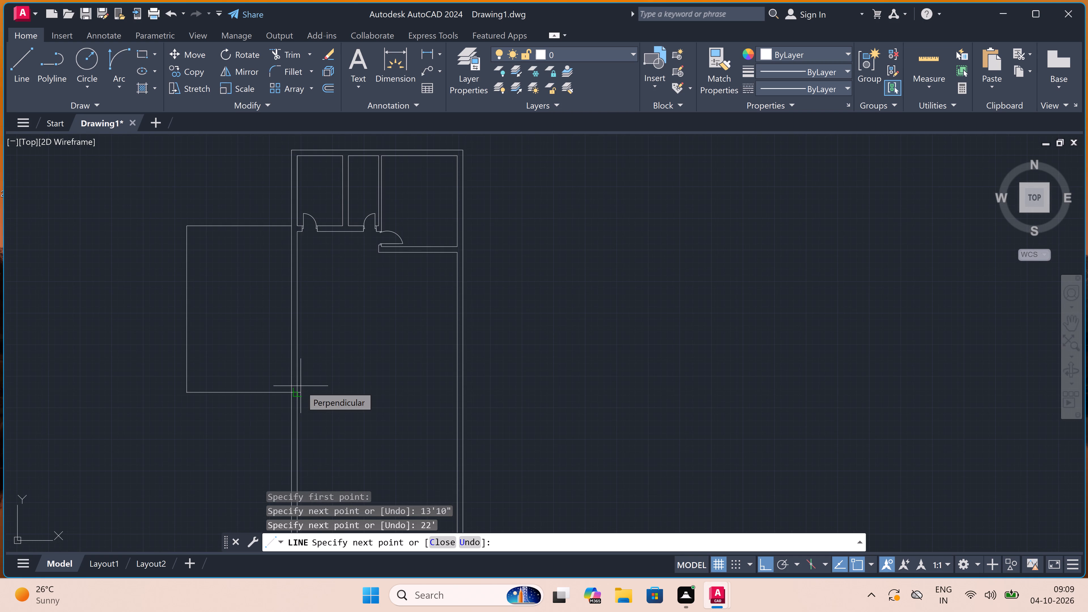
scroll(301, 386, up, 2)
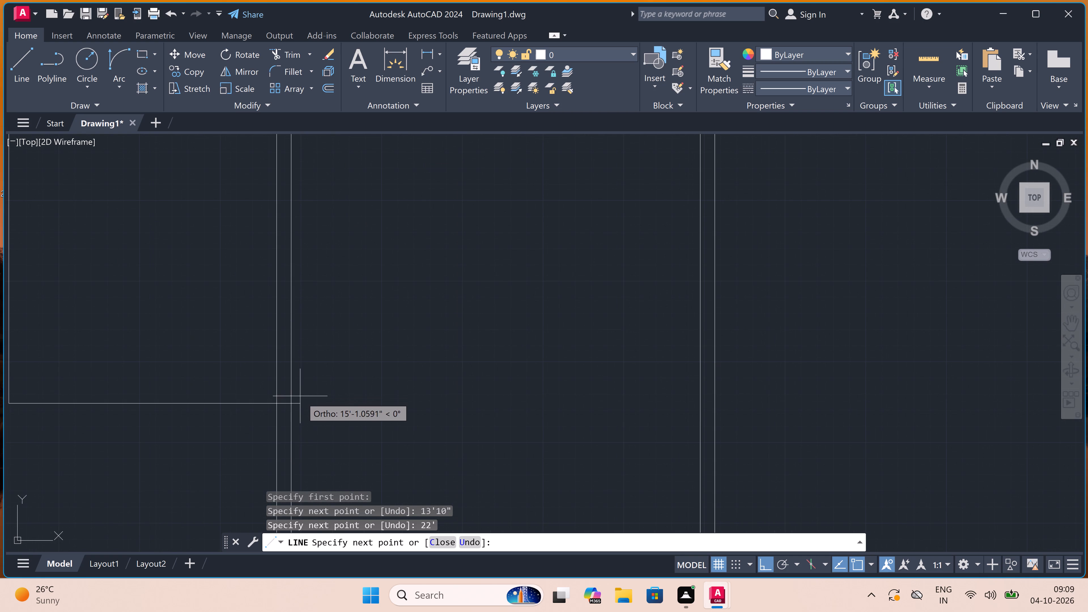
scroll(307, 400, down, 3)
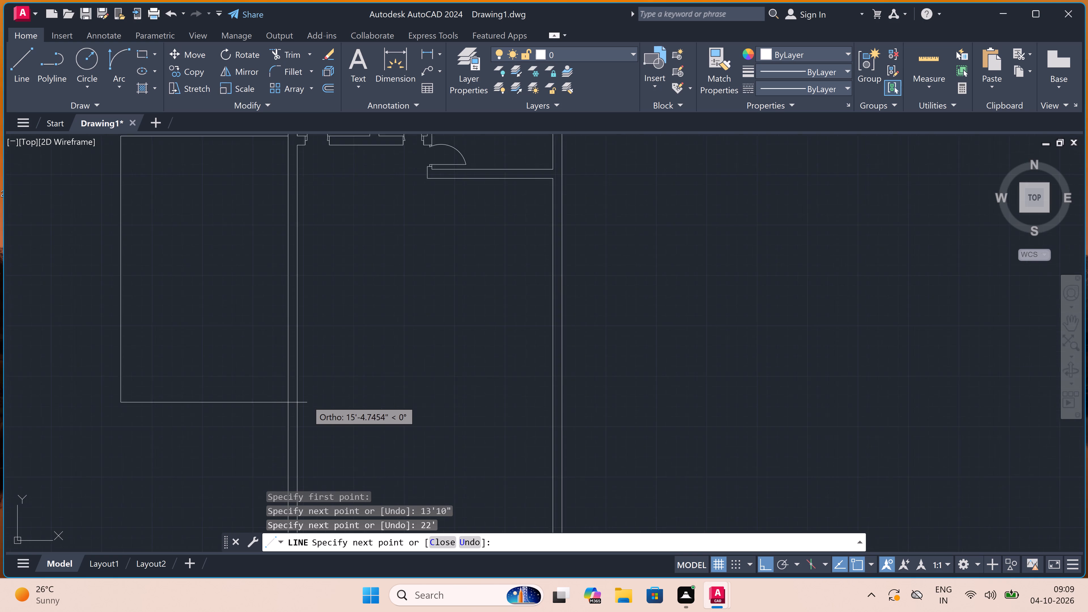
scroll(307, 400, up, 2)
click(309, 402)
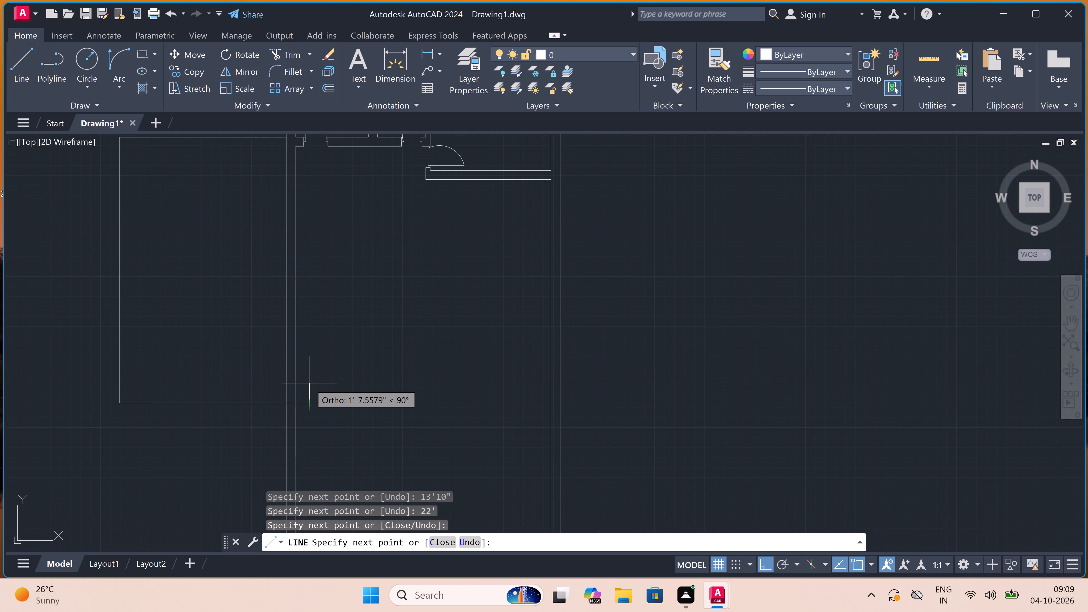
key(9)
text(")
key(space)
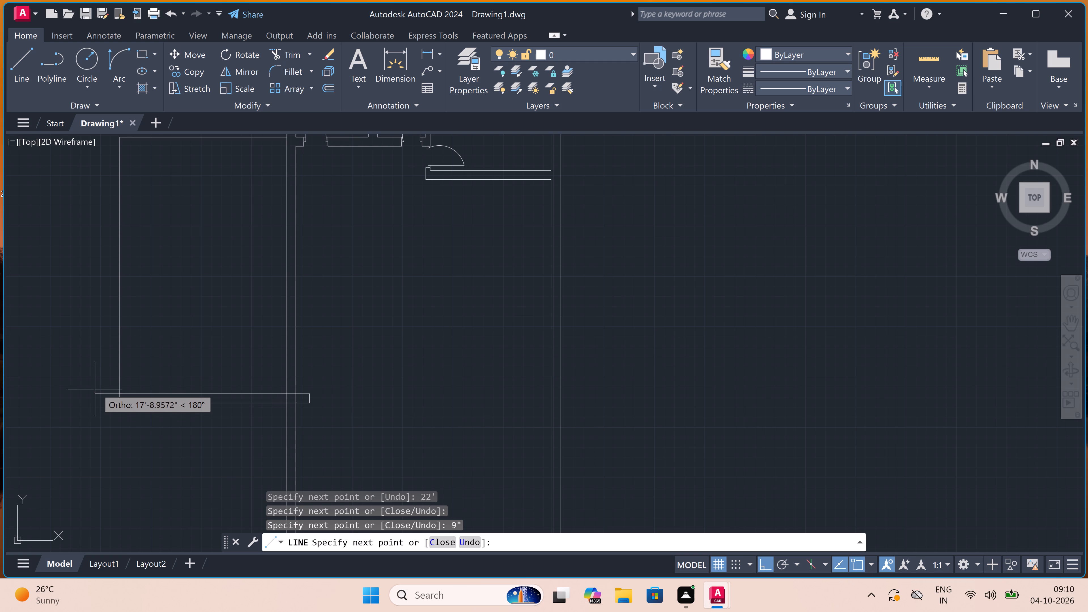
click(120, 390)
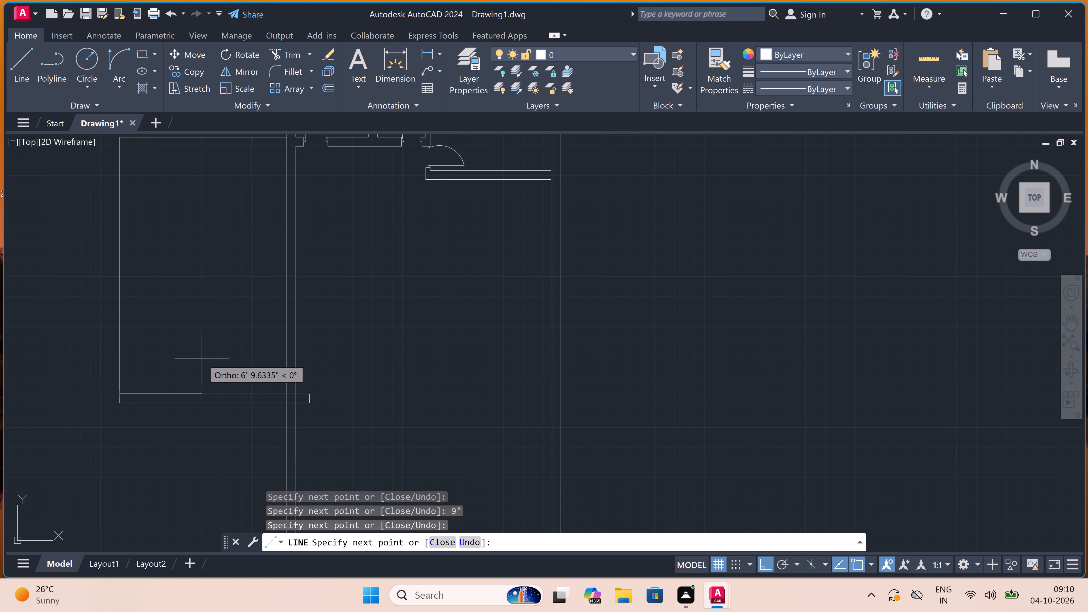
Draw the left wall's inner face 9" inside the 22' line, from the lower wall up to the 13'10" line.
key(9)
text(")
key(space)
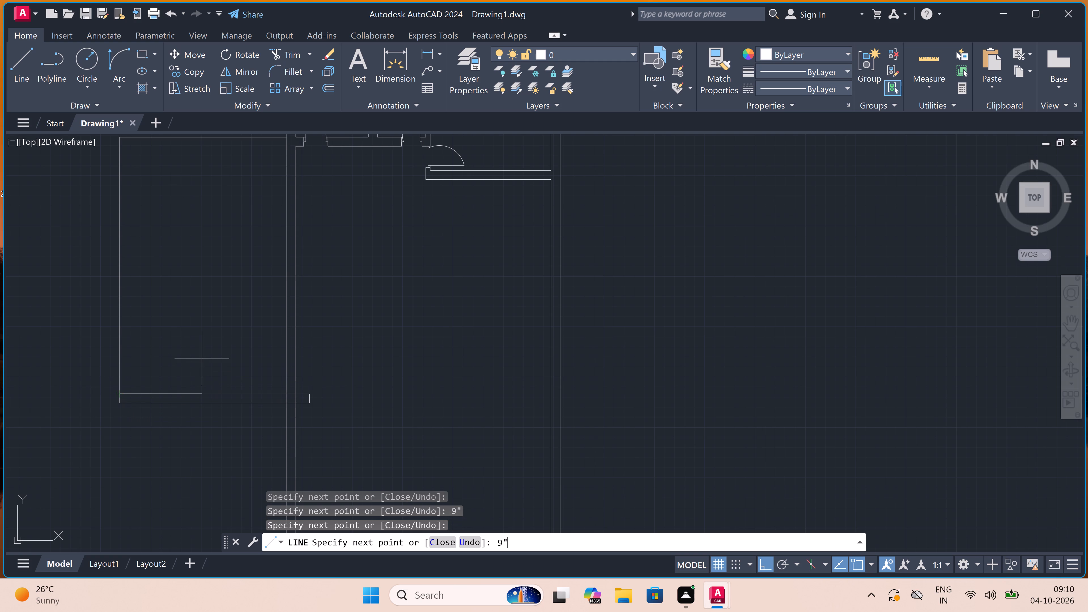
scroll(199, 330, down, 2)
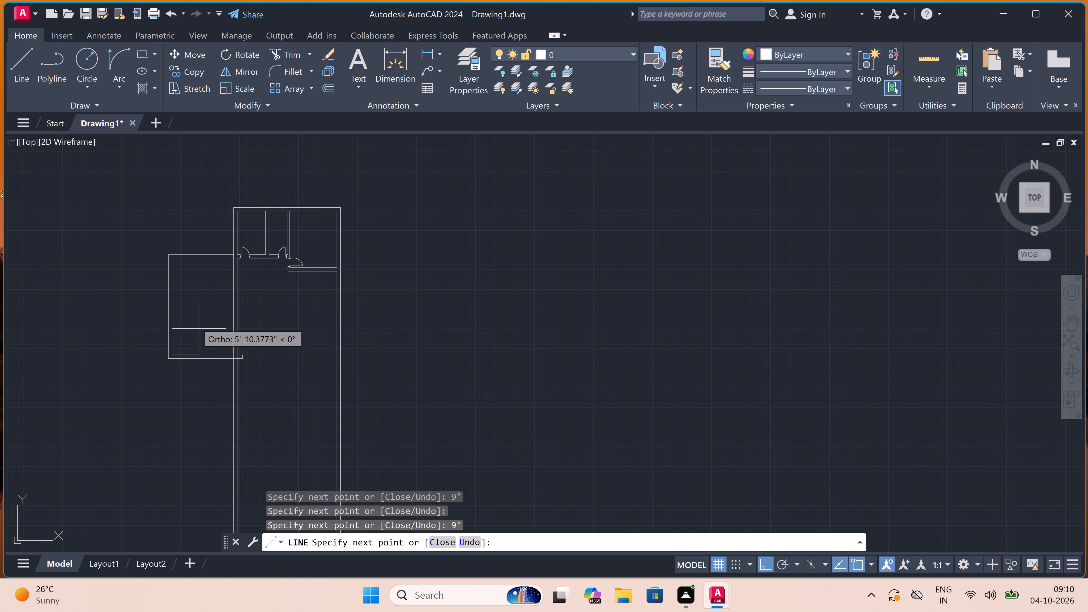
scroll(173, 243, up, 3)
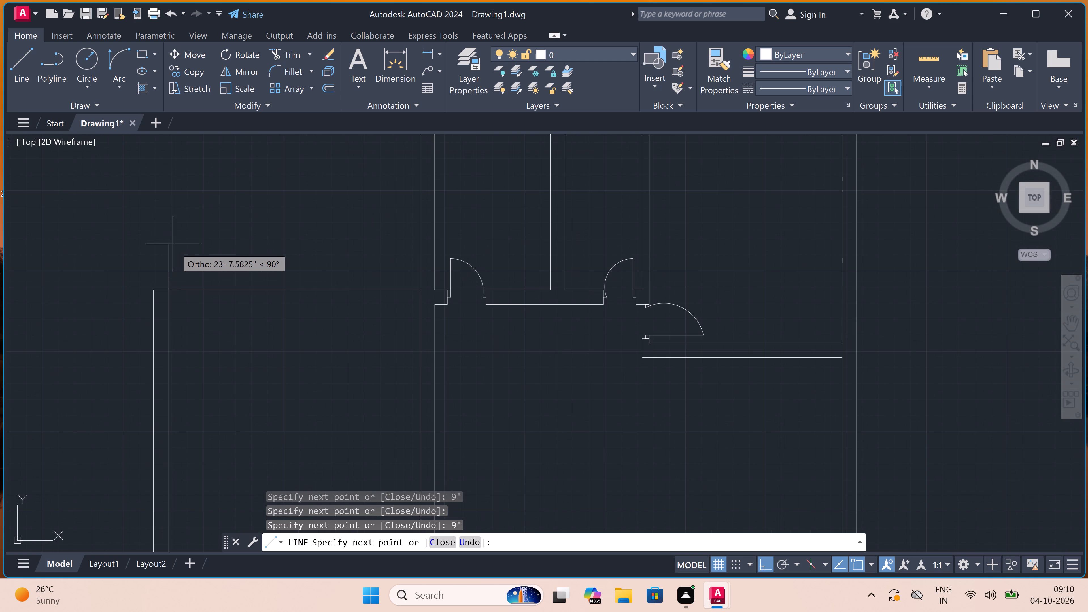
scroll(179, 297, up, 1)
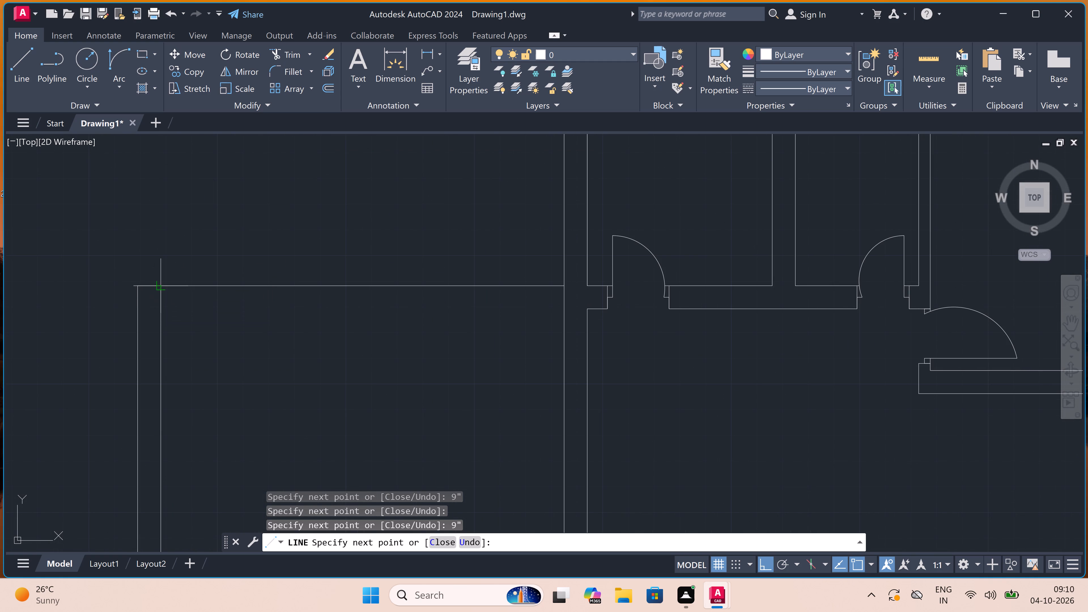
click(162, 289)
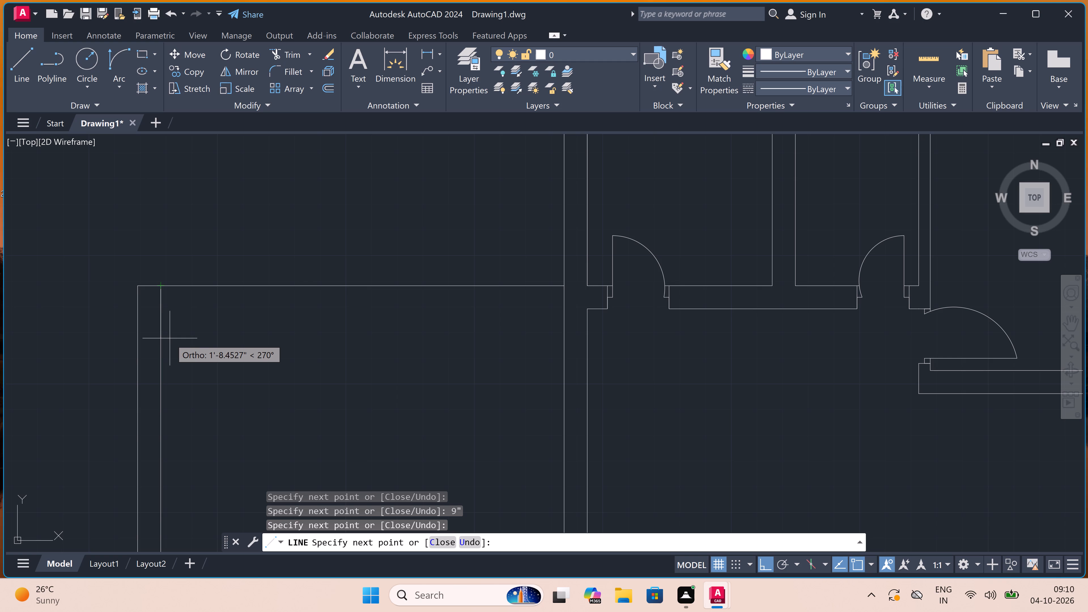
Draw the upper wall's inner face 9" below the 13'10" line, ending at the existing exterior wall's outer face.
key(9)
text(")
key(space)
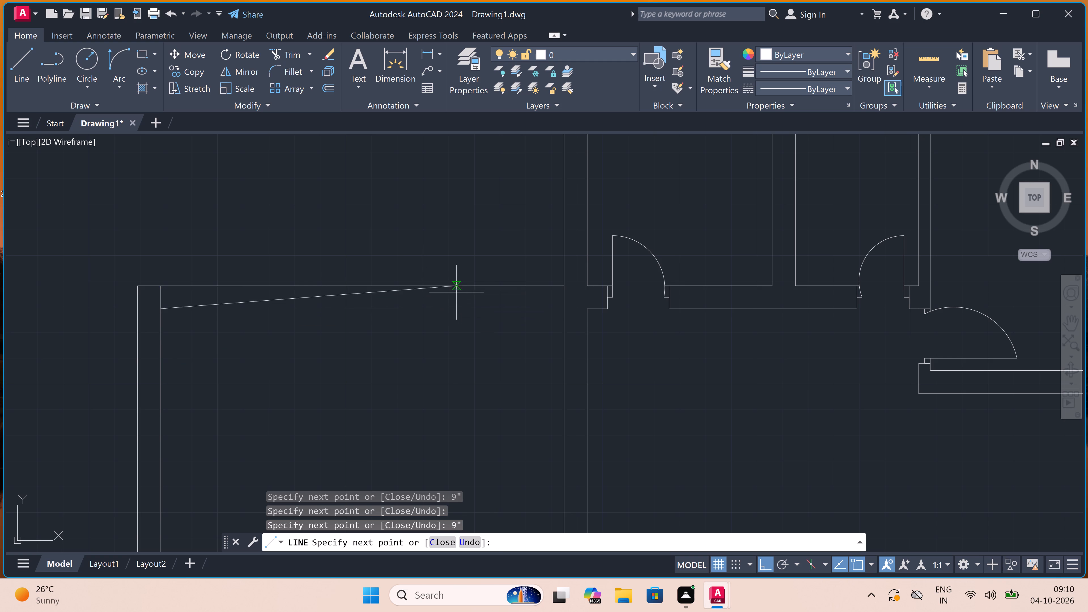
click(564, 309)
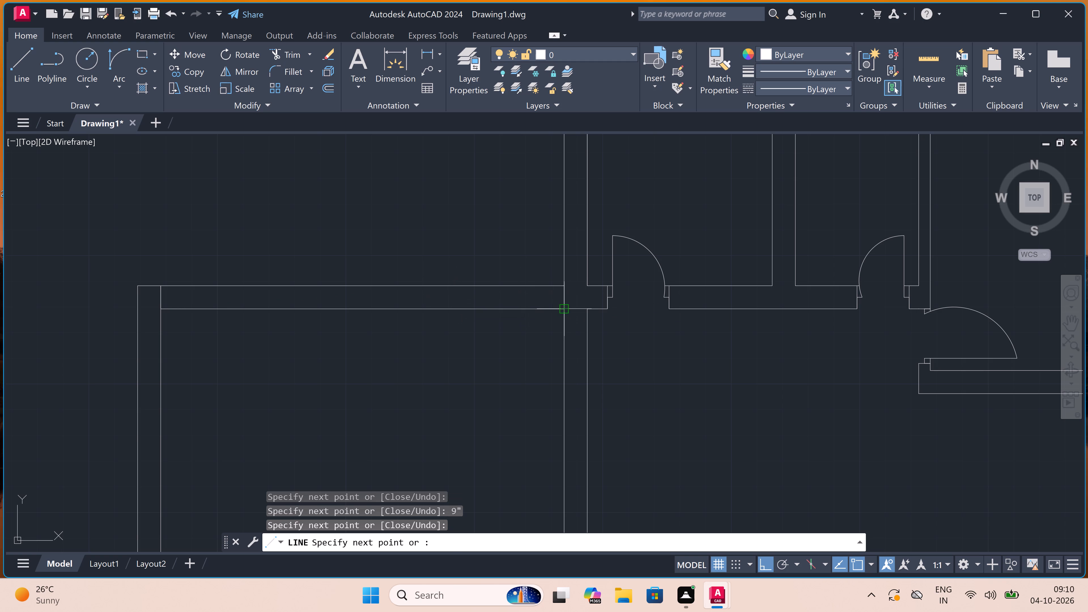
key(Escape)
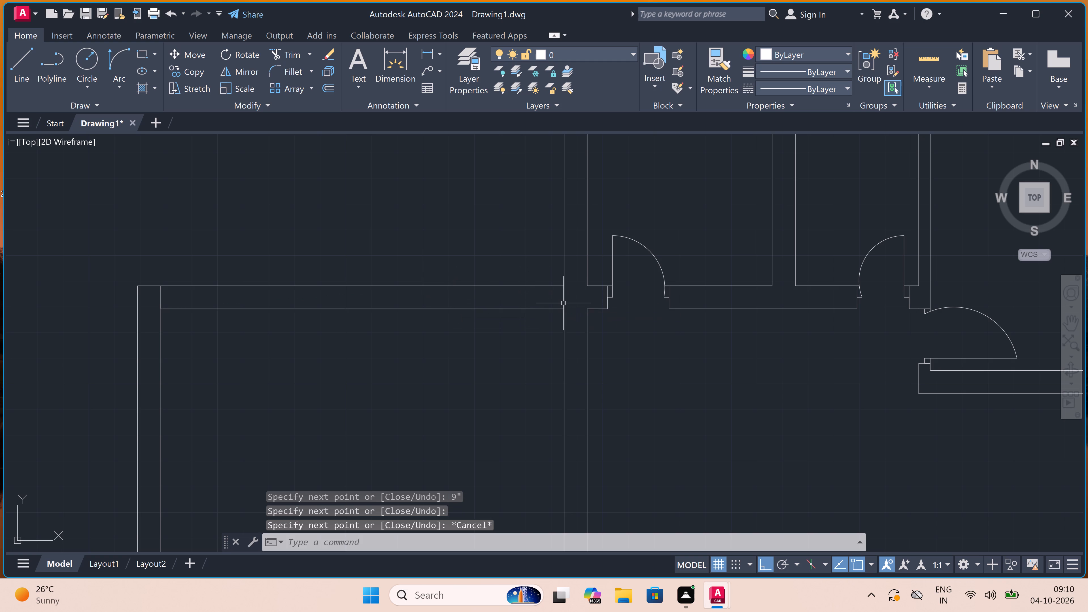
Trim the existing exterior wall's outer face between the two faces of the new room's upper wall.
text(tr)
key(space)
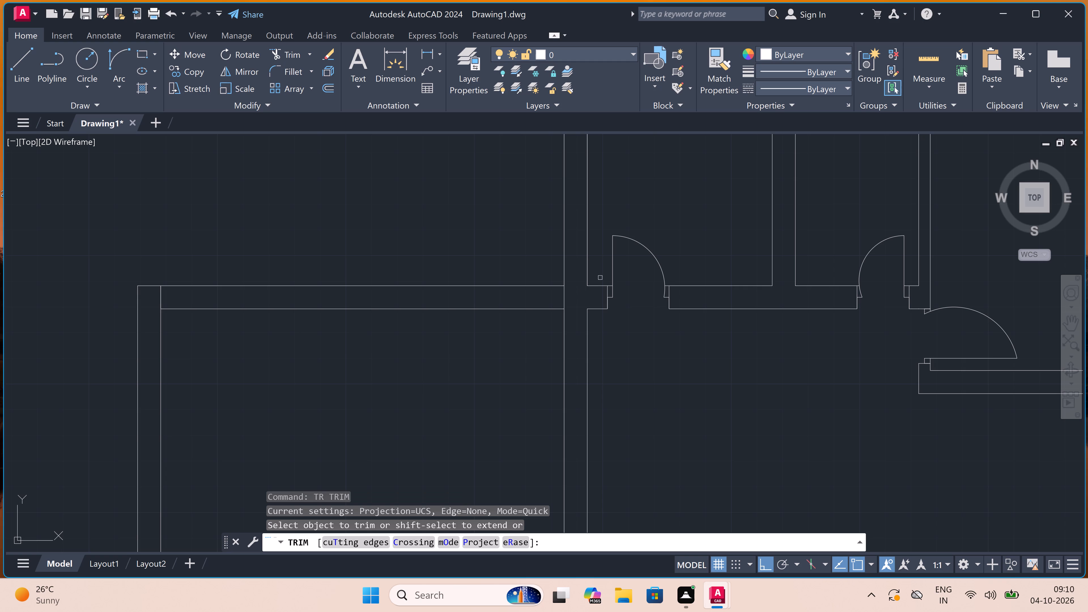
scroll(569, 297, up, 2)
click(569, 296)
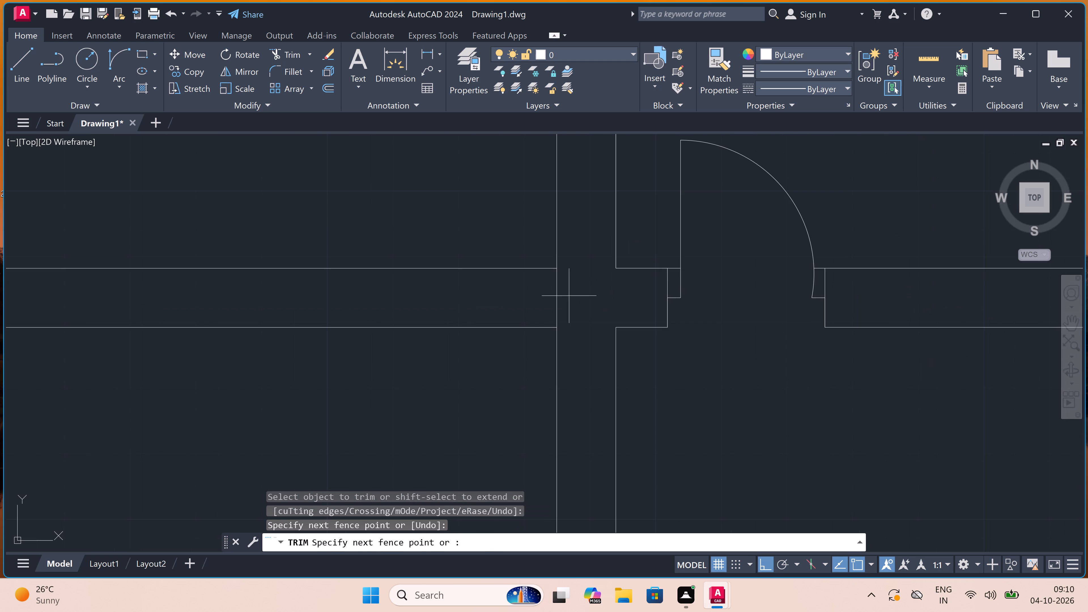
double_click(534, 302)
scroll(534, 301, down, 2)
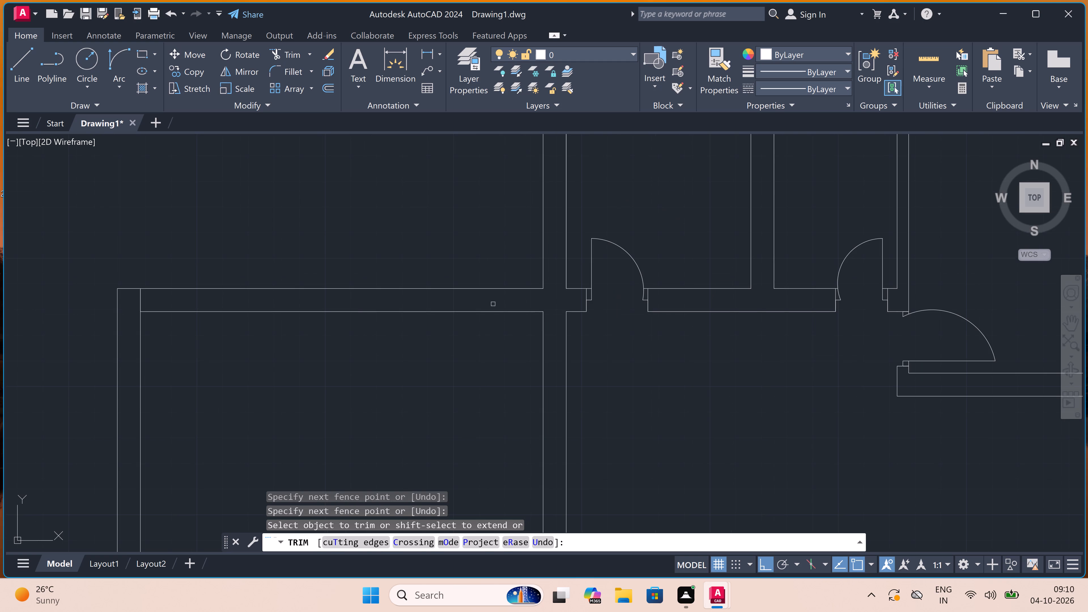
Trim the inner face stub at the new room's upper-left corner between the upper wall's two faces.
scroll(303, 303, down, 2)
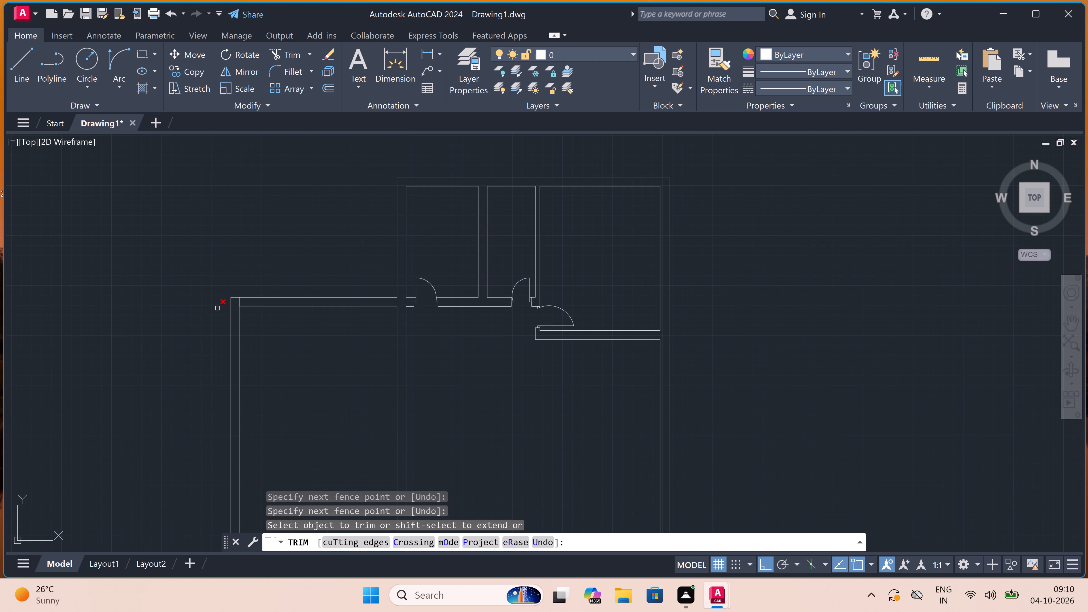
scroll(234, 306, up, 5)
click(233, 296)
double_click(418, 288)
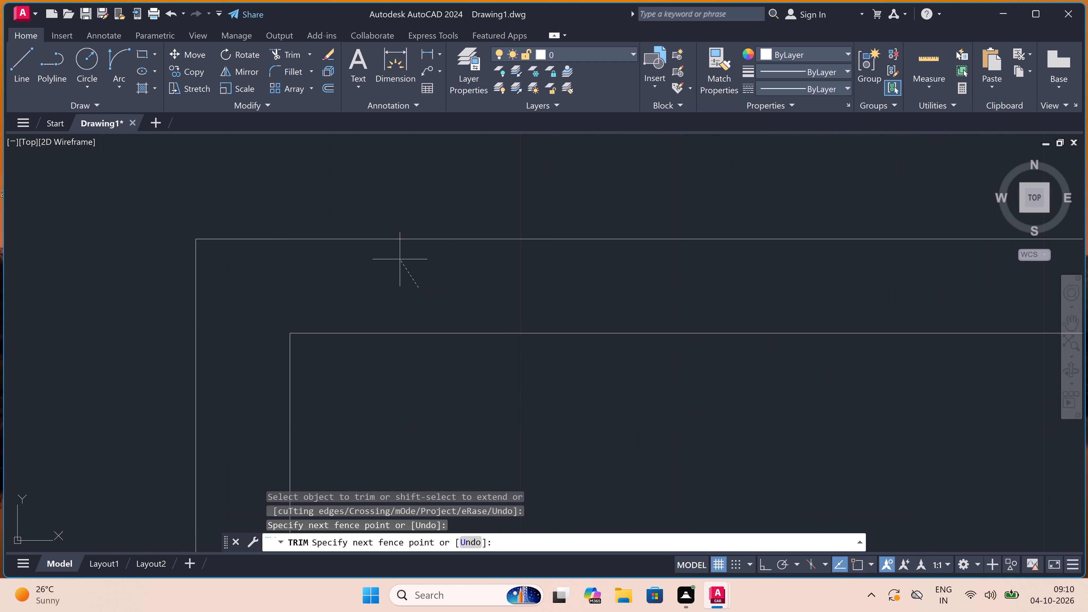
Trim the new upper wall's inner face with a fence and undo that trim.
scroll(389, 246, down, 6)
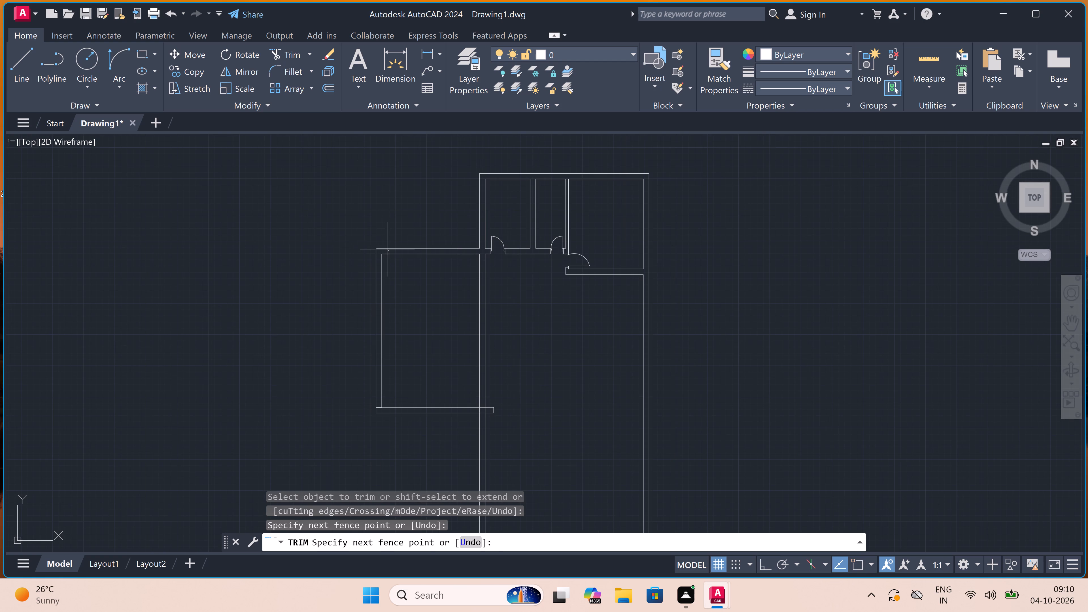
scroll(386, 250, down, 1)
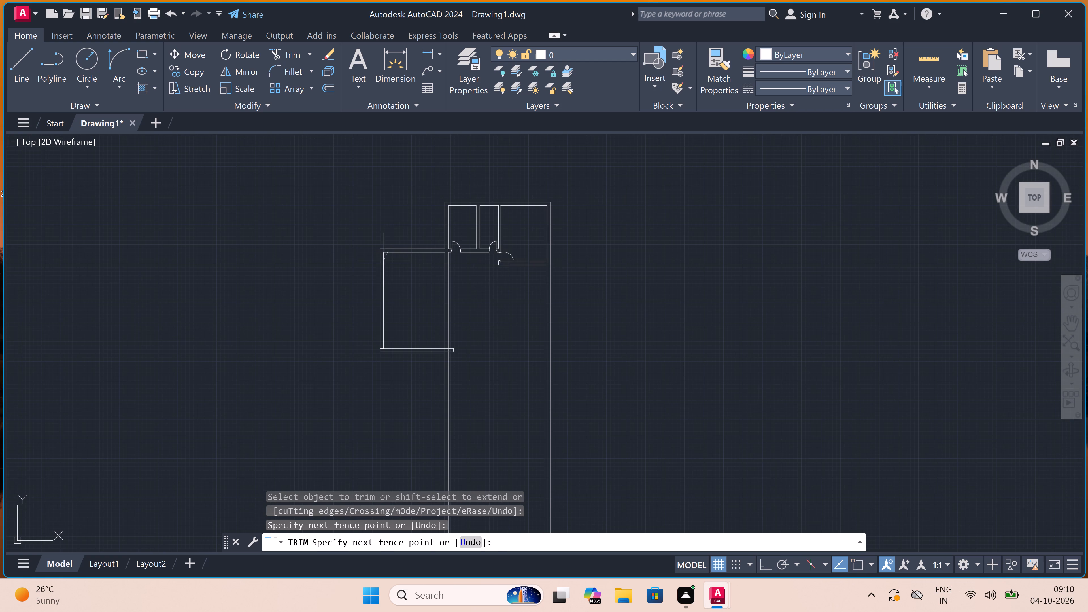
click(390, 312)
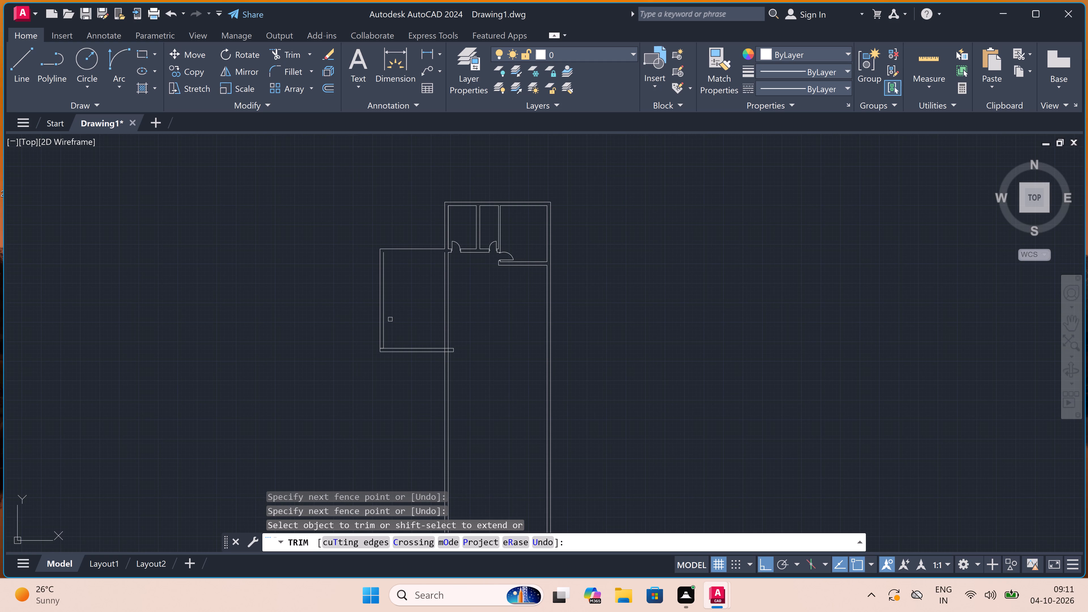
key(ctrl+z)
Trim the lower wall's inner face at the new room's lower-left corner between the left wall's two faces.
scroll(384, 302, down, 3)
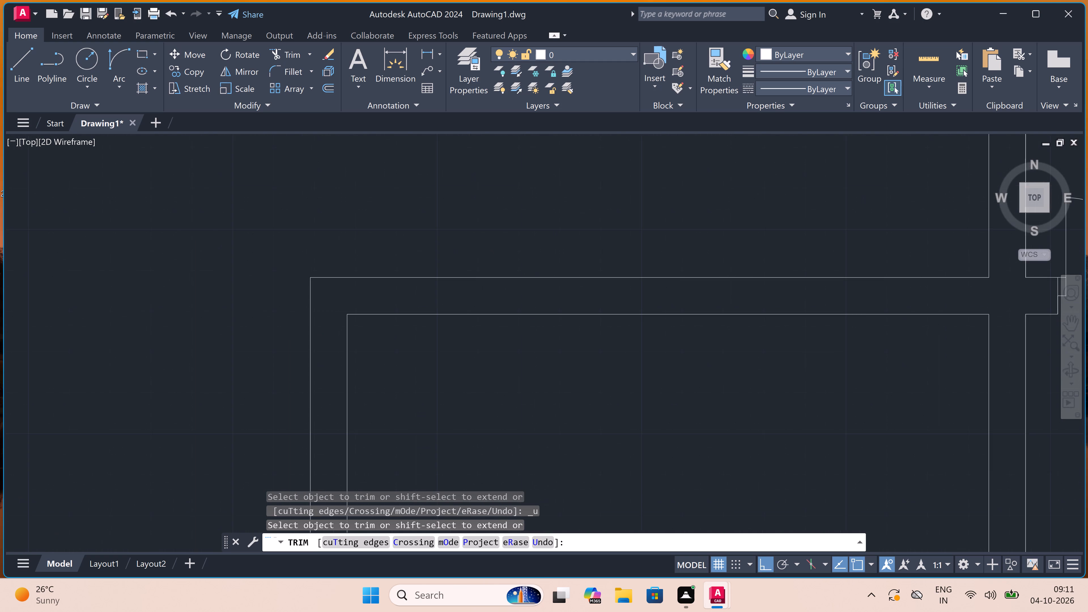
scroll(384, 300, down, 4)
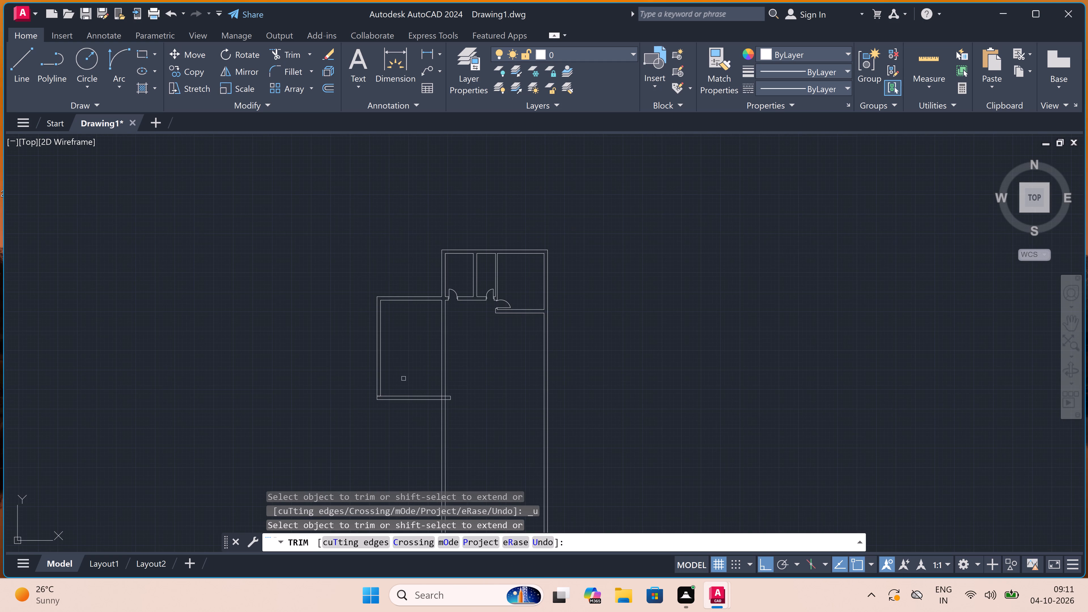
scroll(377, 395, up, 3)
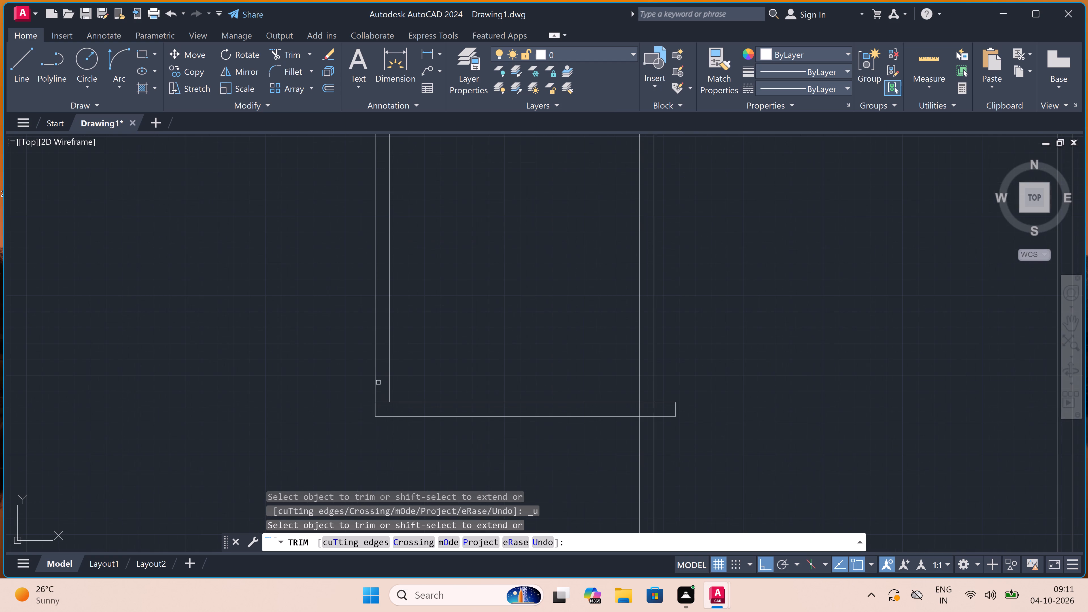
scroll(390, 409, up, 2)
click(384, 407)
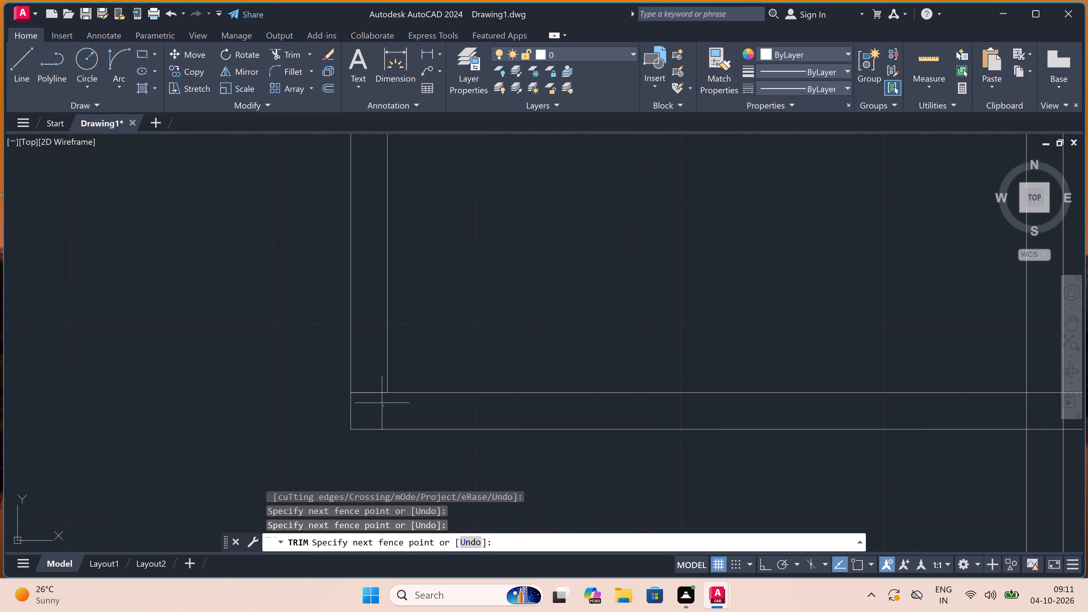
click(367, 377)
scroll(361, 350, down, 6)
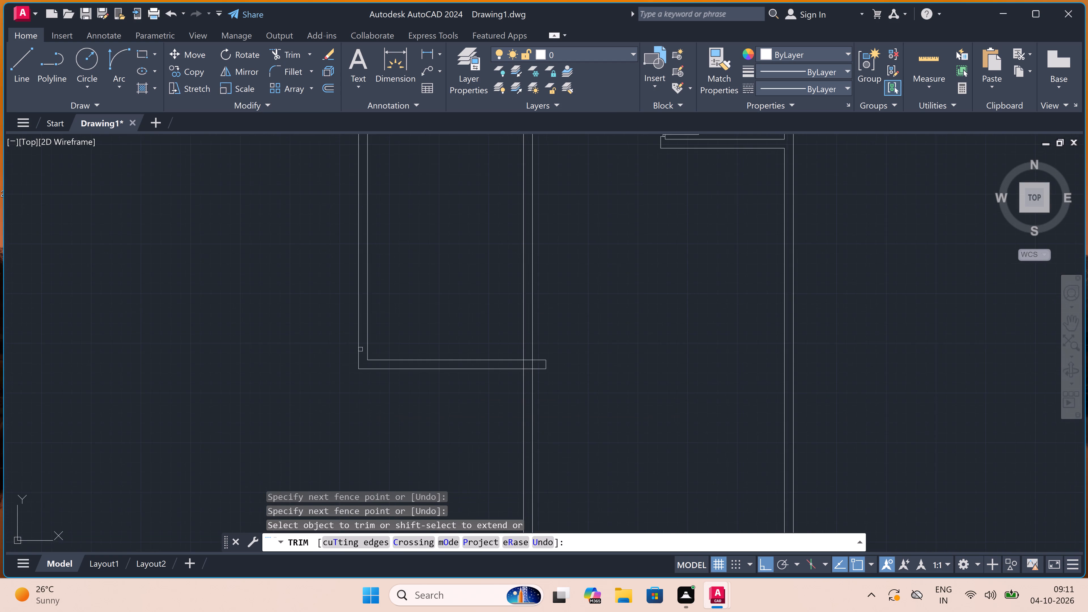
Trim both faces of the existing exterior wall between the new room's upper and lower walls.
click(382, 309)
double_click(450, 307)
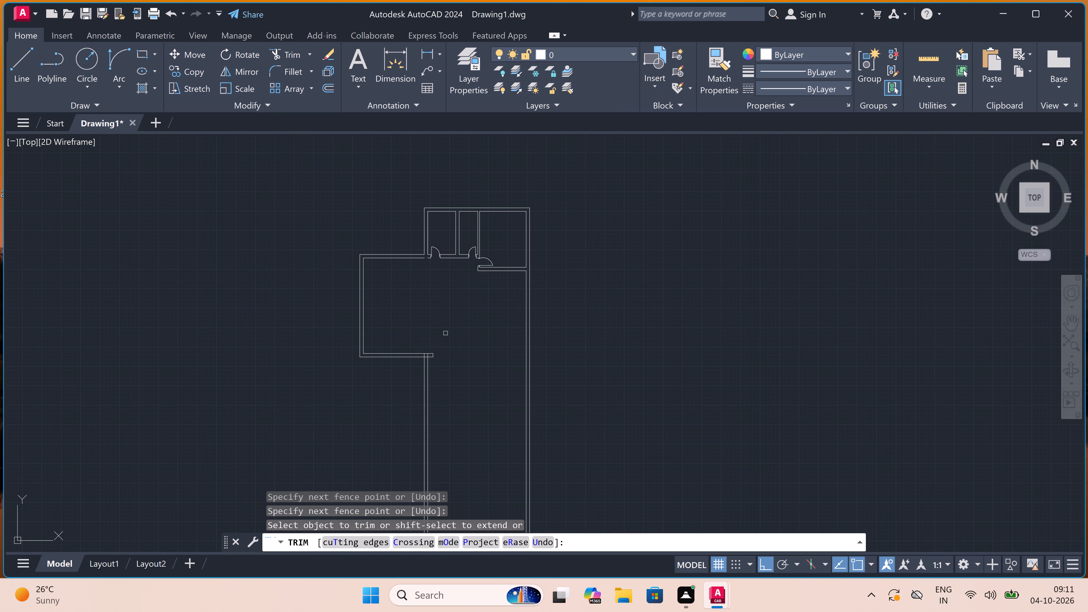
Trim the two exterior wall face stubs crossing the thickness of the new room's lower wall at their junction.
scroll(430, 363, up, 3)
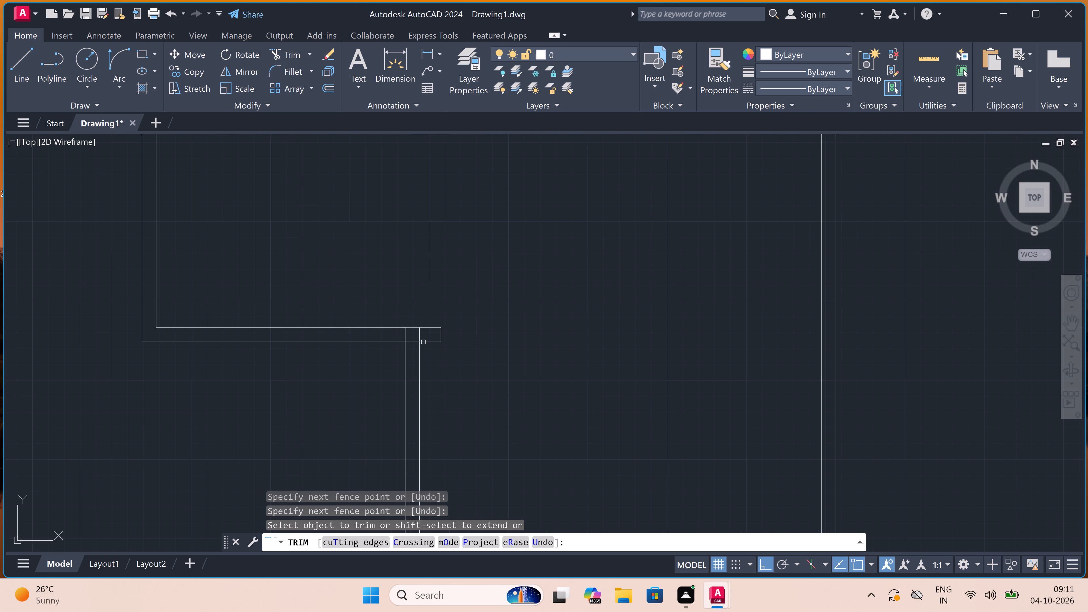
scroll(421, 337, up, 2)
double_click(421, 337)
click(372, 337)
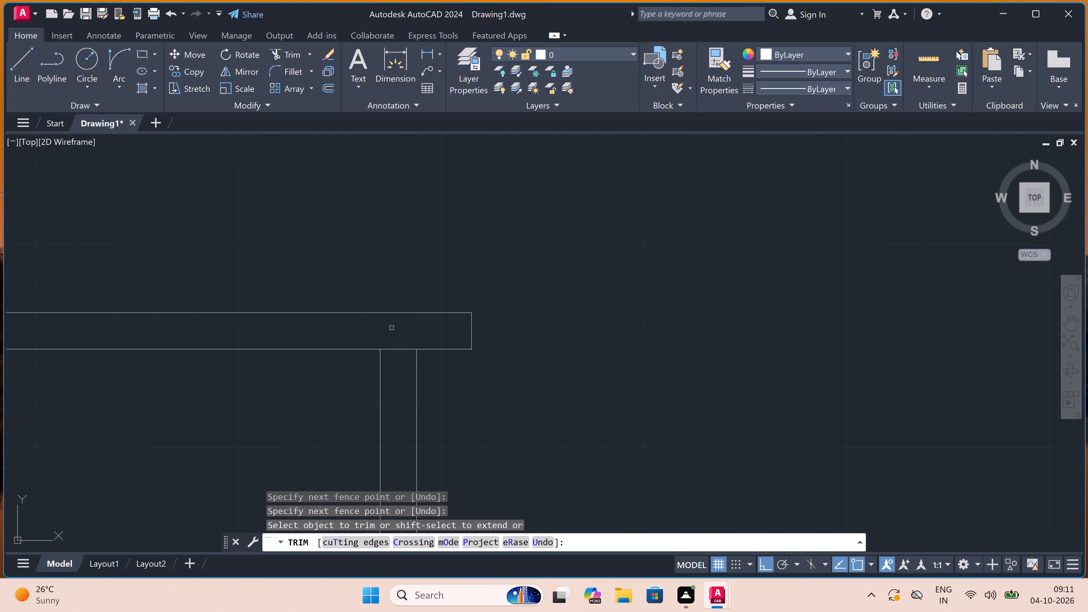
scroll(392, 328, down, 6)
scroll(377, 271, up, 3)
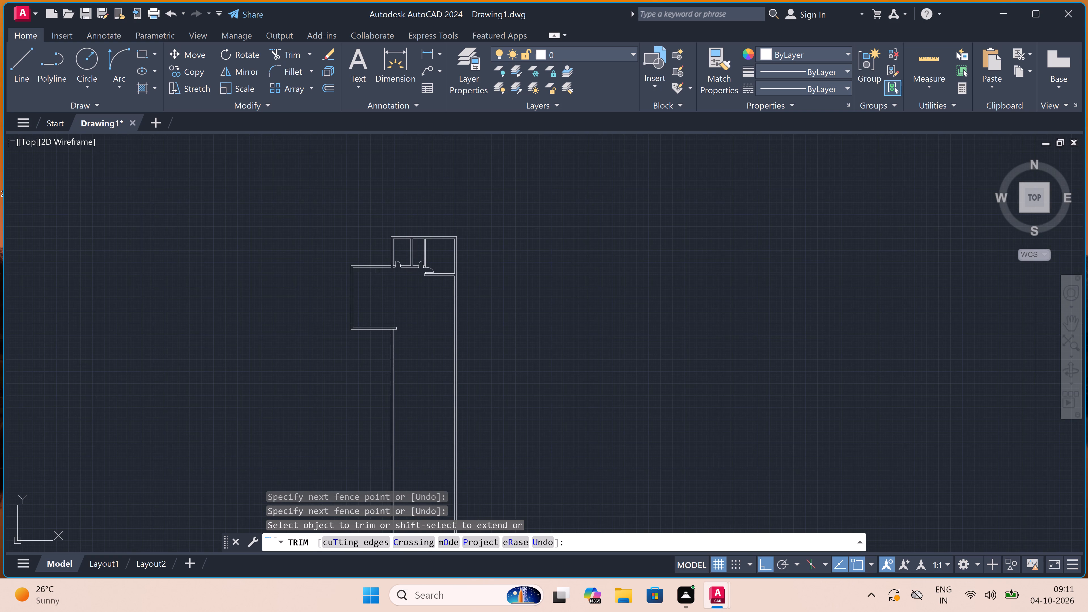
key(Escape)
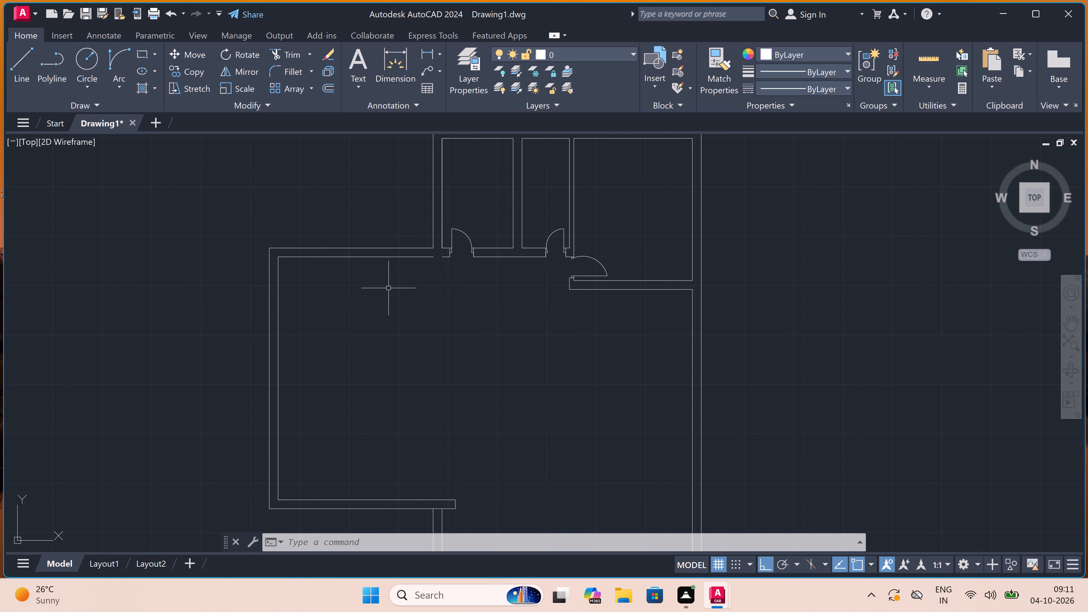
Extend the inner face of the new room's upper wall to the existing wall line with the doors.
text(ex)
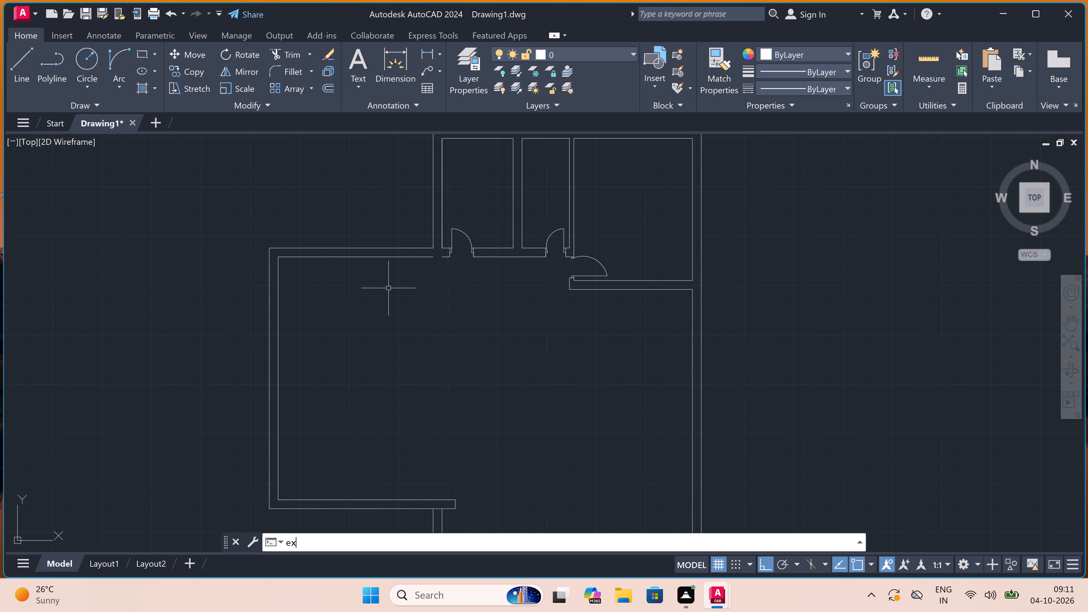
key(space)
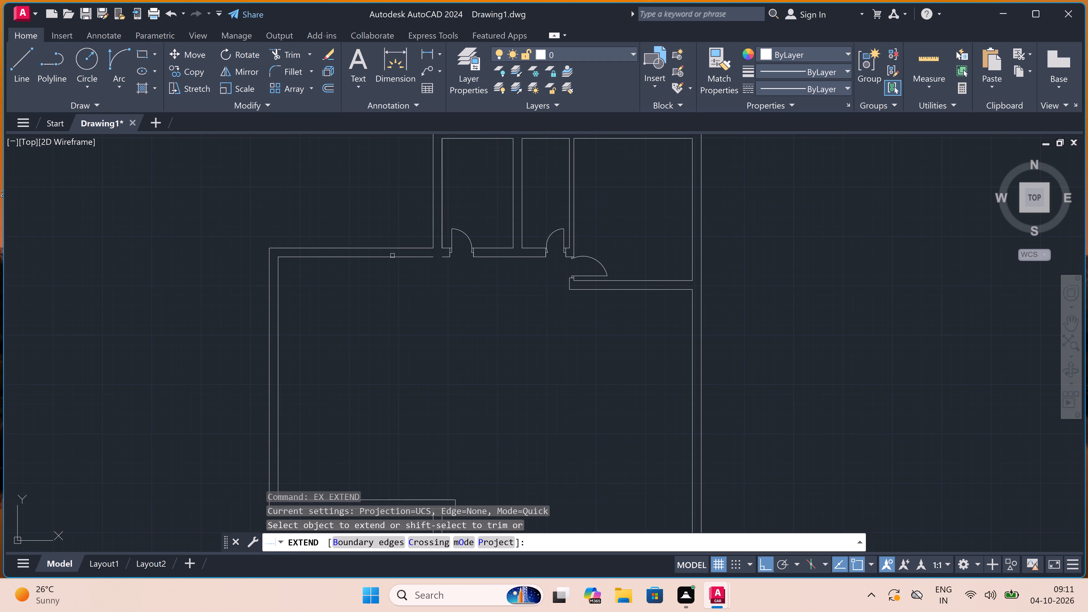
click(393, 256)
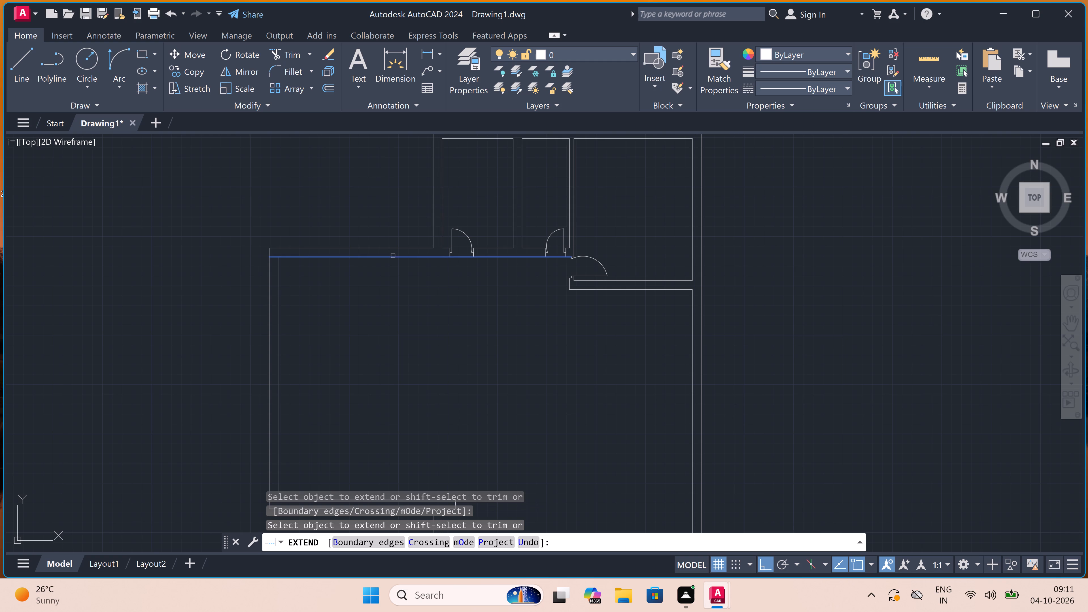
key(Escape)
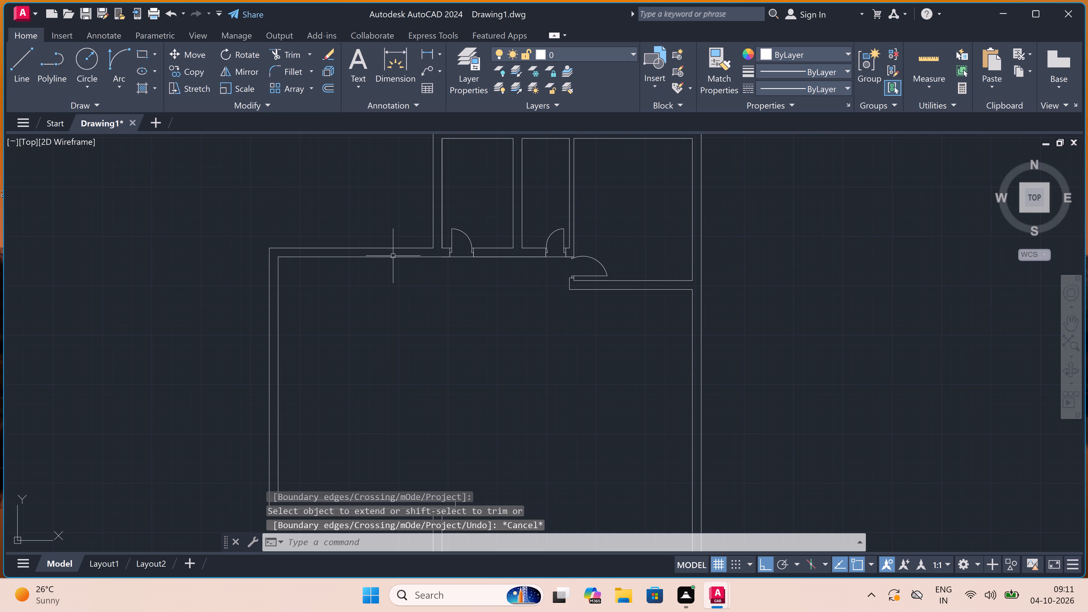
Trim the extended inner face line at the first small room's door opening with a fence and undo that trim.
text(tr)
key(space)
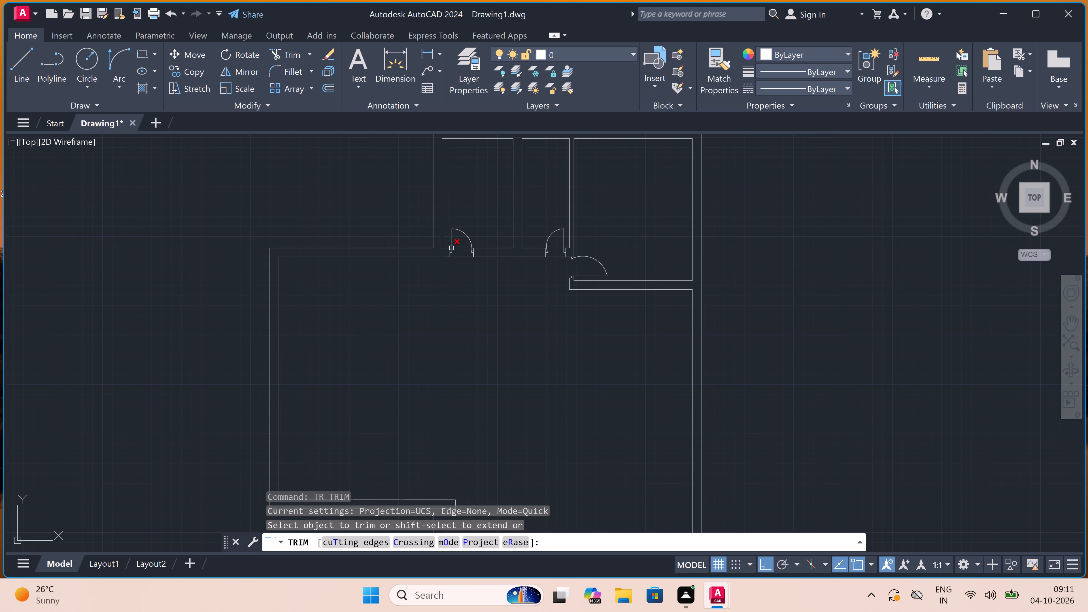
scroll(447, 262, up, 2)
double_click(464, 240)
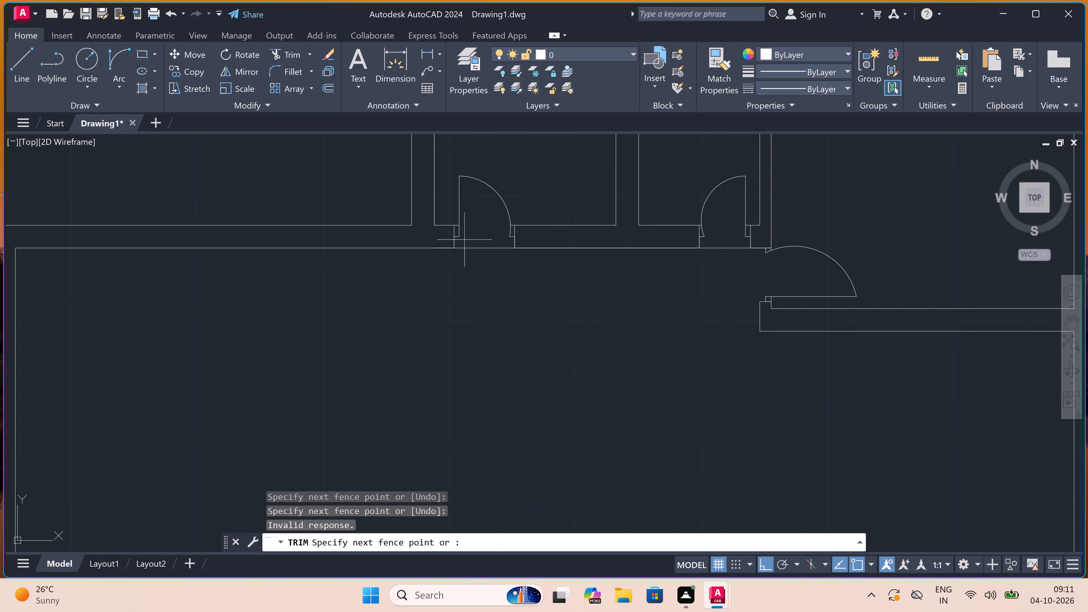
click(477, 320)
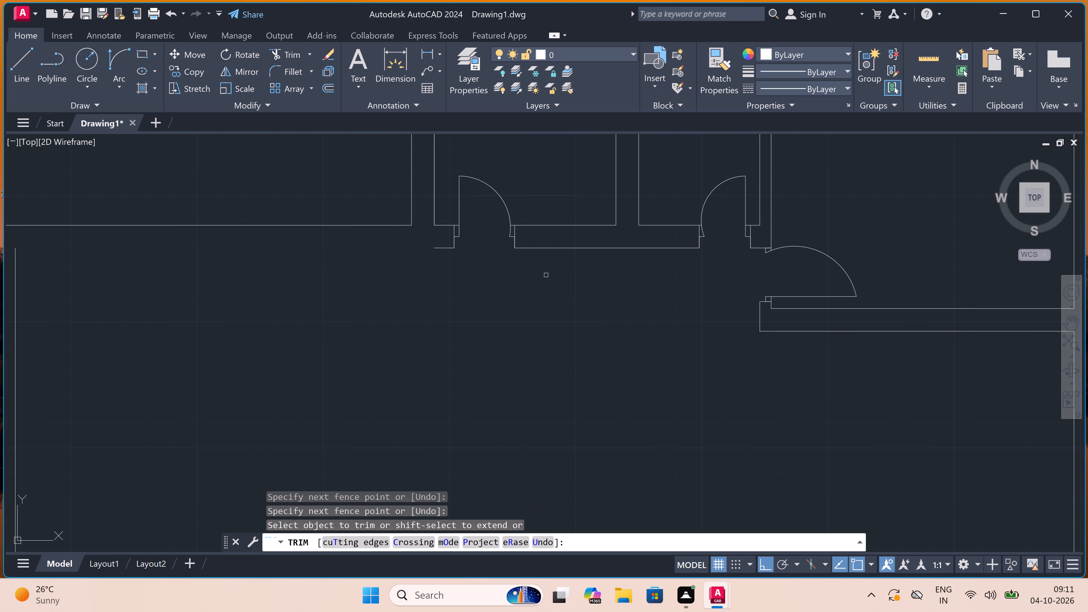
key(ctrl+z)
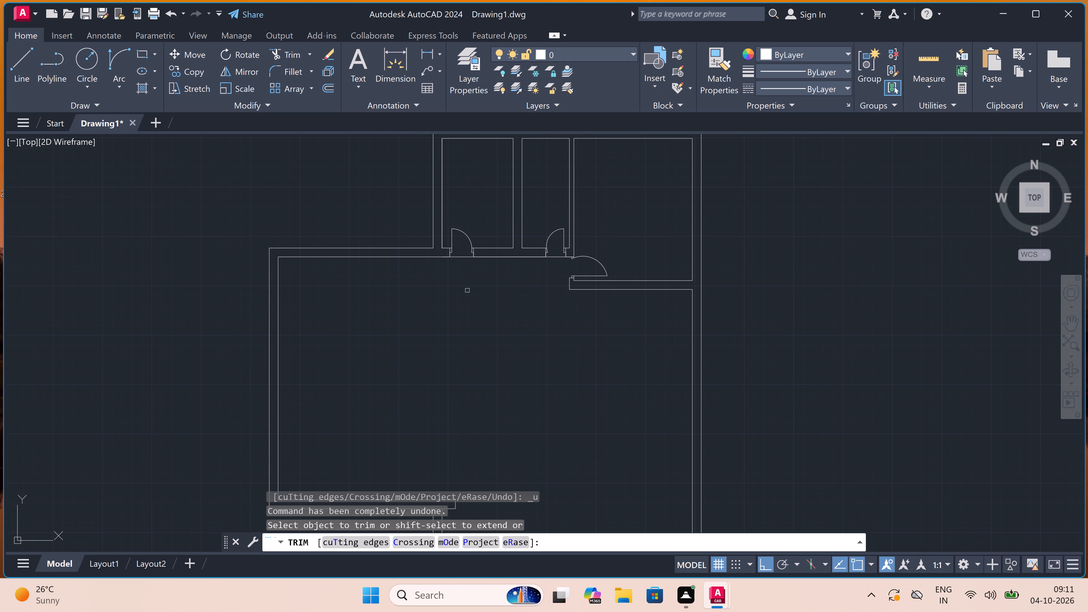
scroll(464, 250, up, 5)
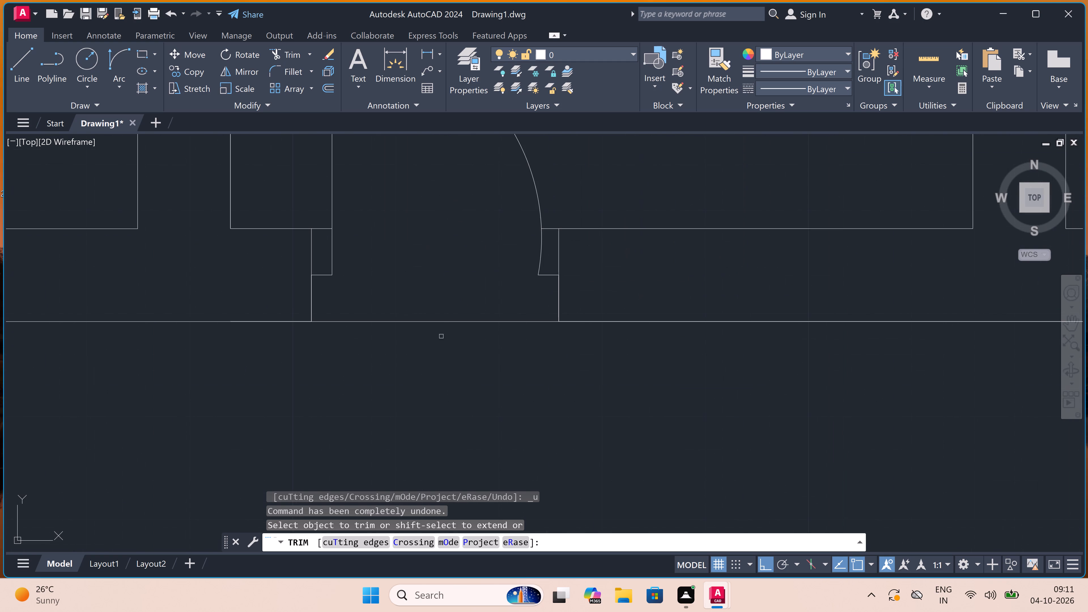
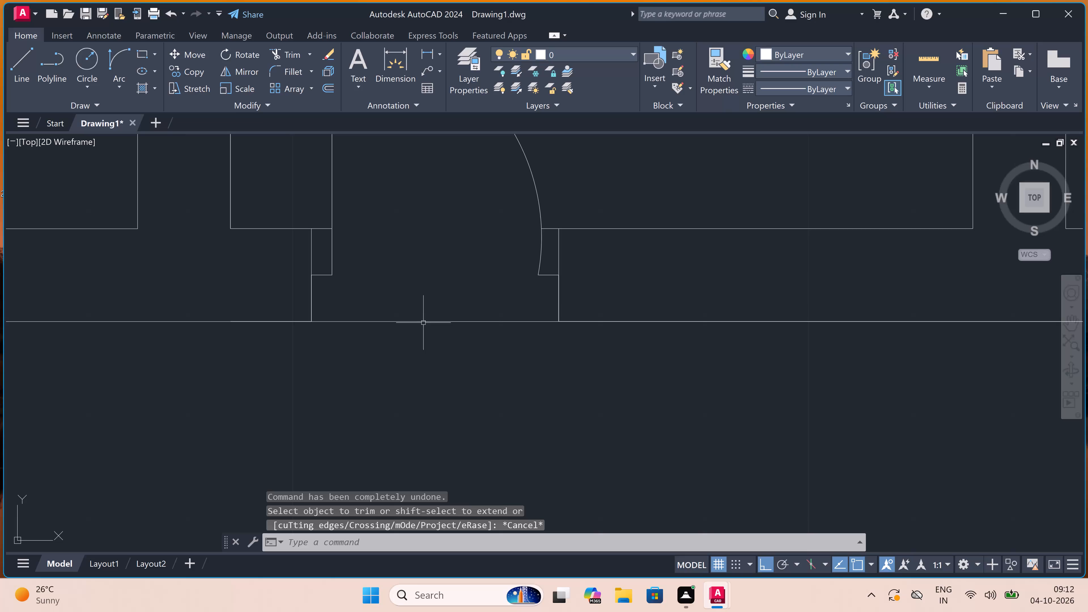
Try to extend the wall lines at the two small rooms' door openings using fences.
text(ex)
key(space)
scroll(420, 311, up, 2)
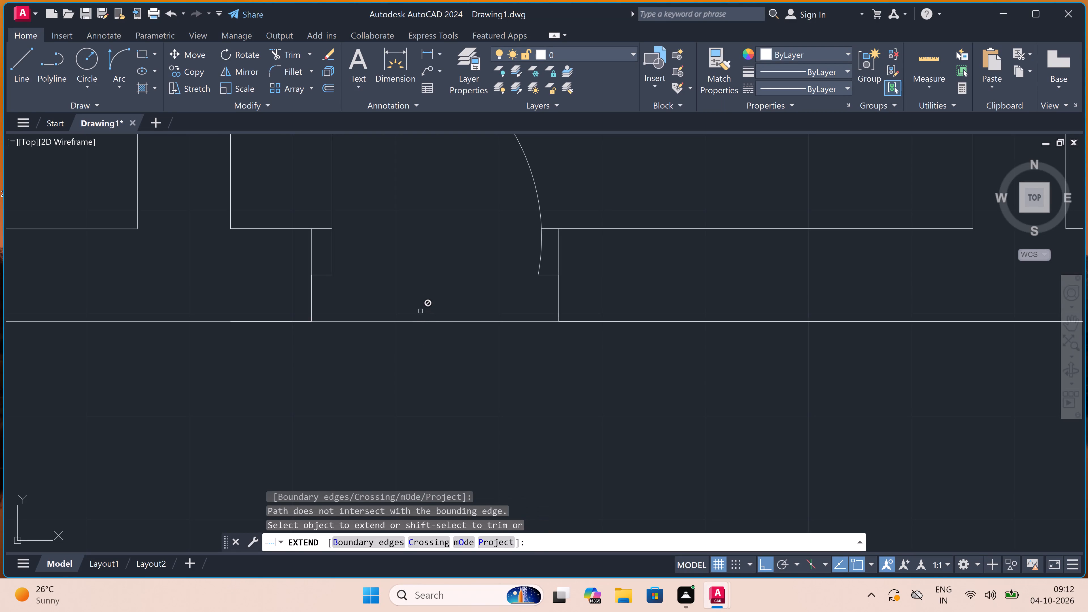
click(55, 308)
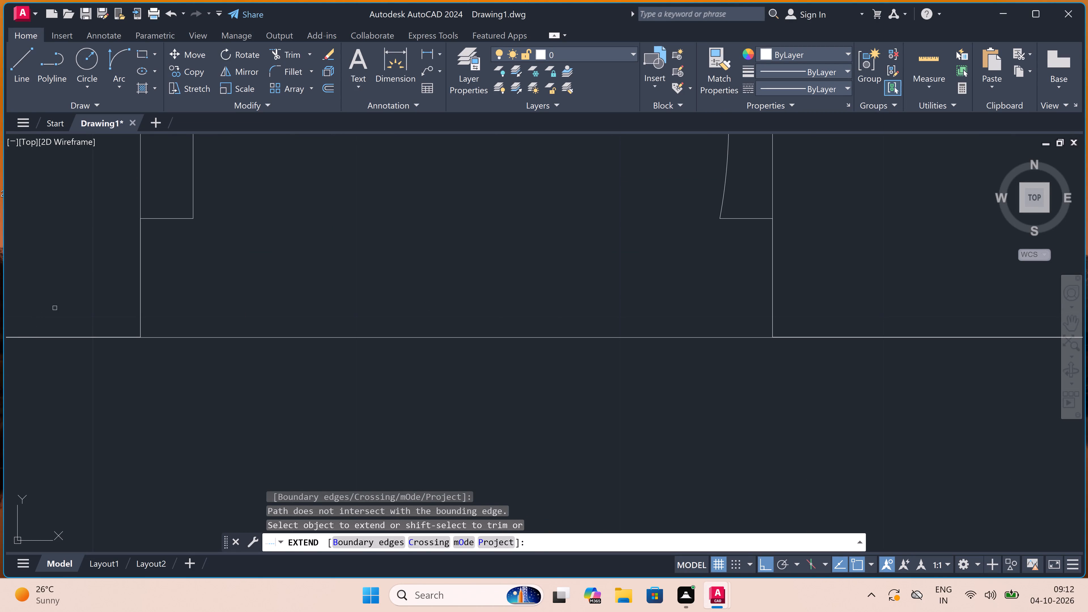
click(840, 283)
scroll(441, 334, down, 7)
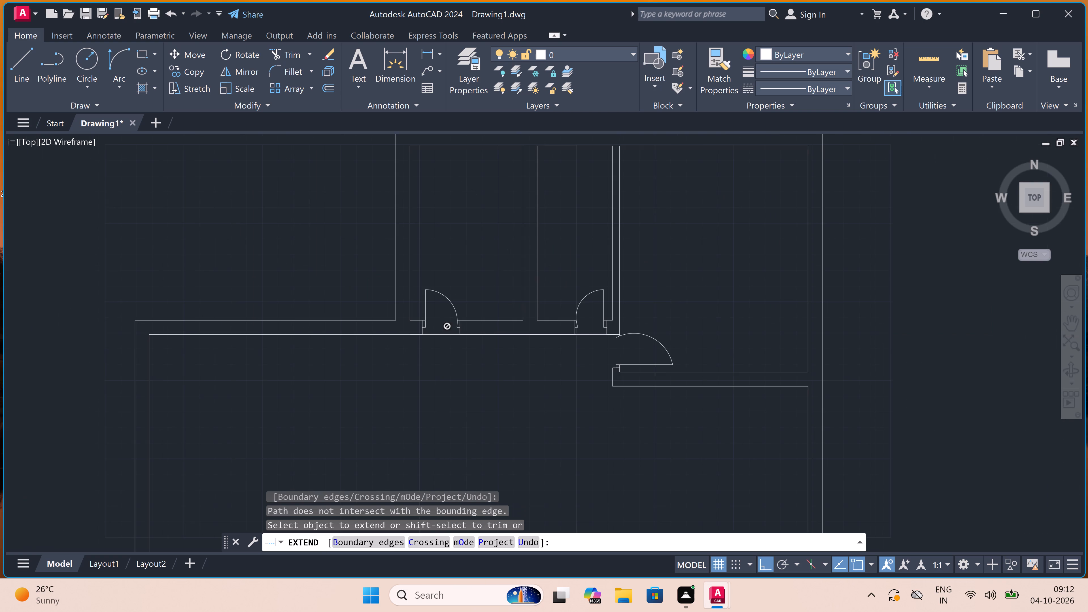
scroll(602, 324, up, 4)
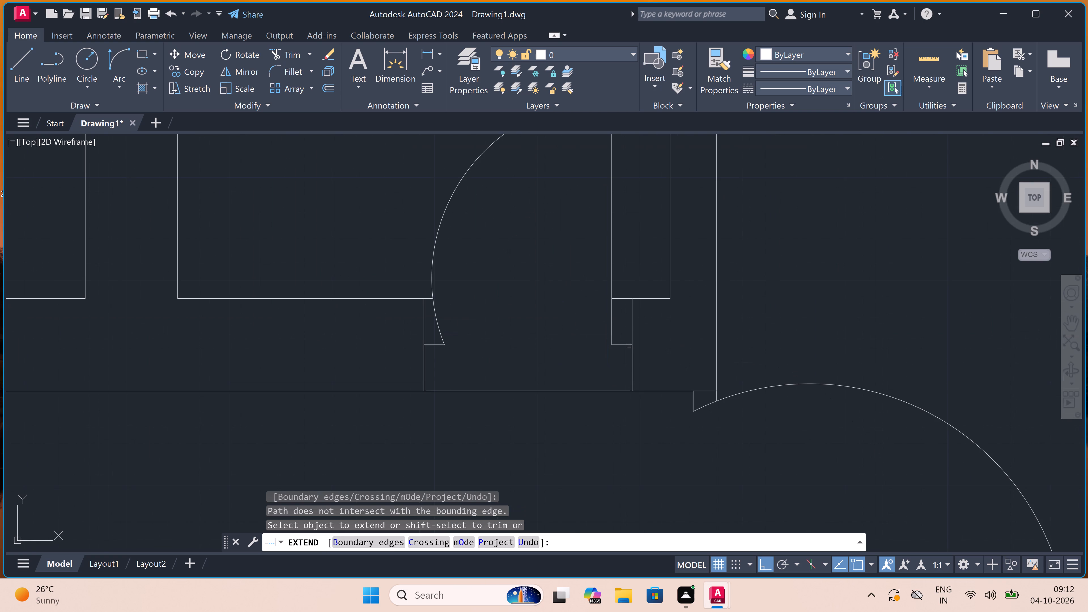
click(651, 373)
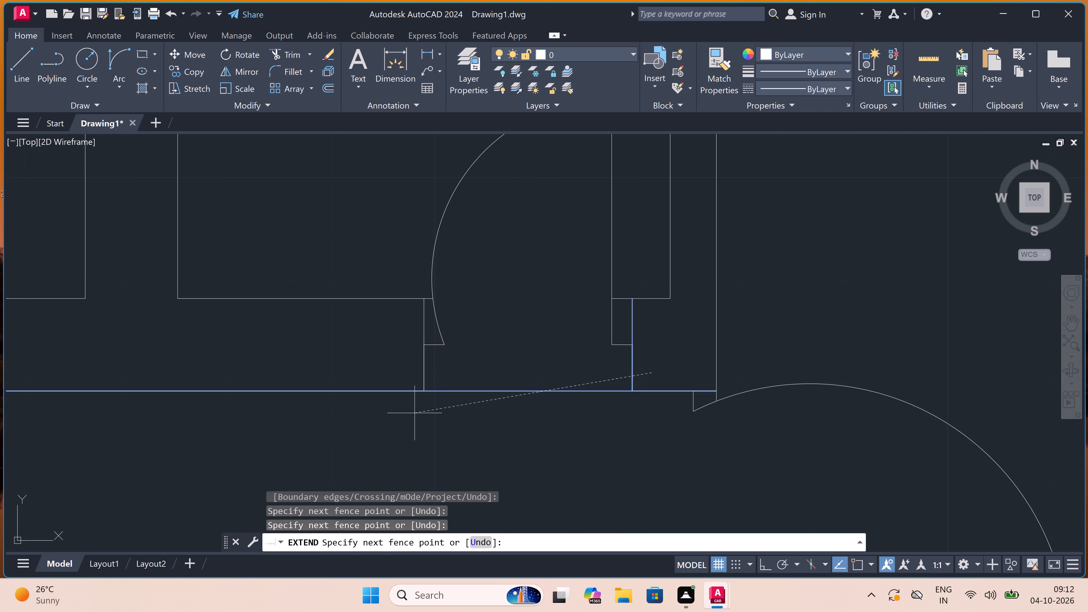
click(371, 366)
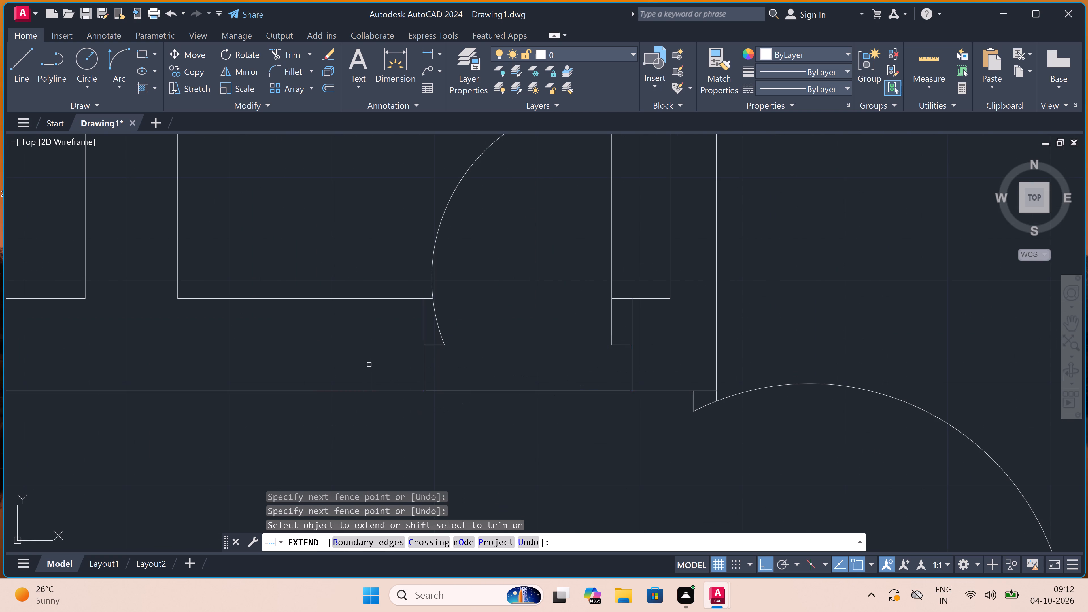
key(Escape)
Trim the lower wall face line across the door openings of both small rooms.
text(tr)
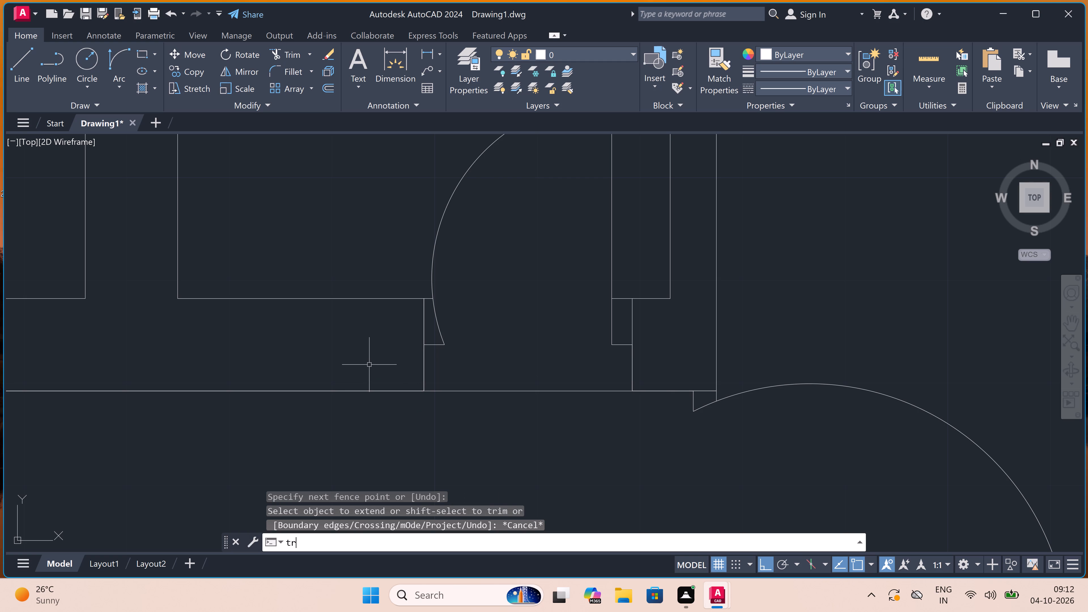
key(space)
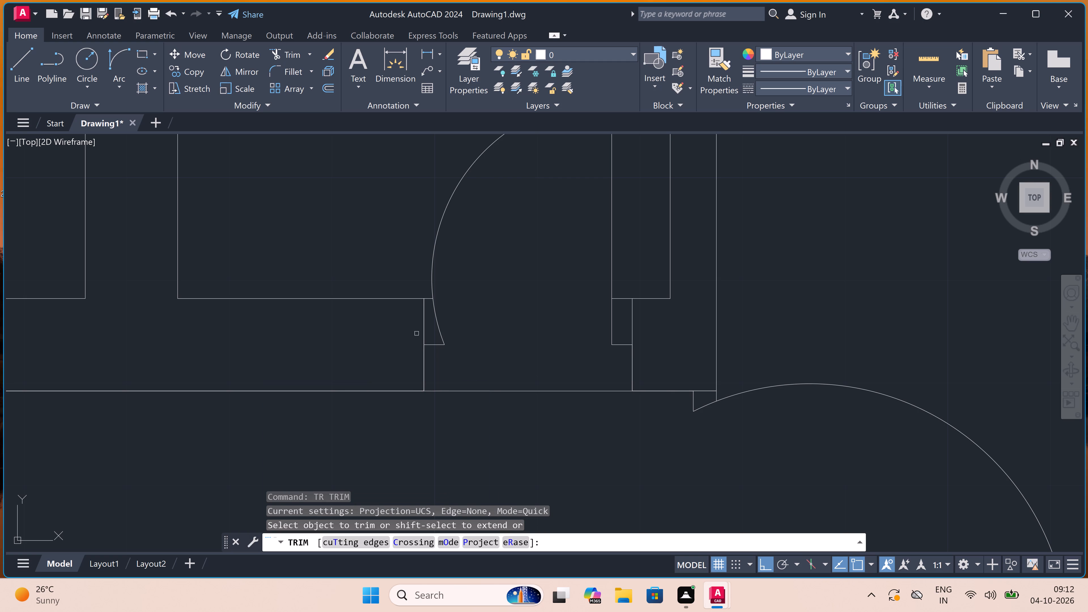
click(458, 392)
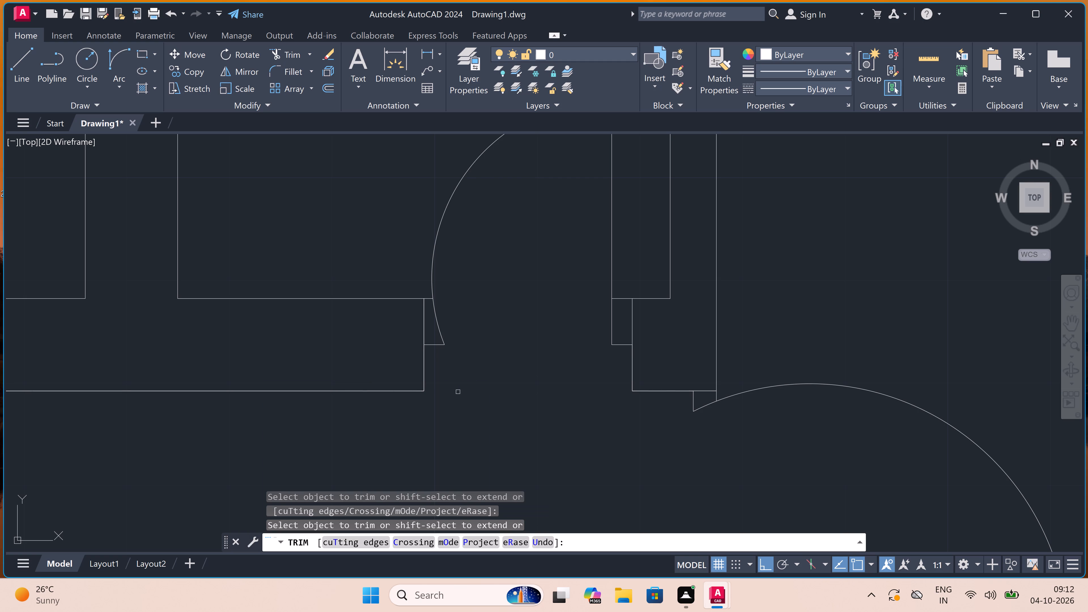
scroll(466, 356, down, 3)
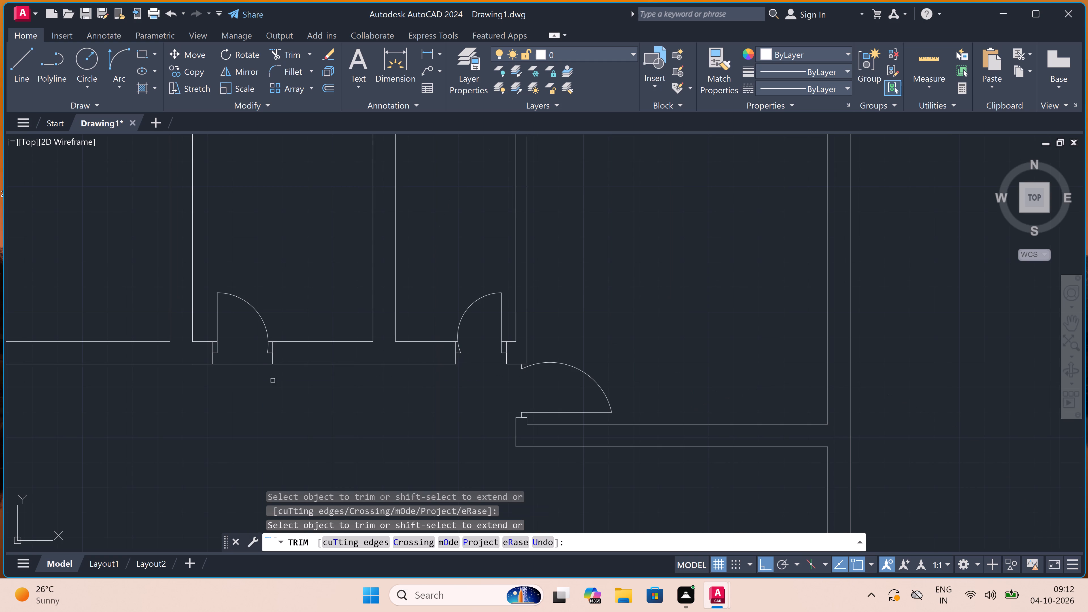
click(242, 362)
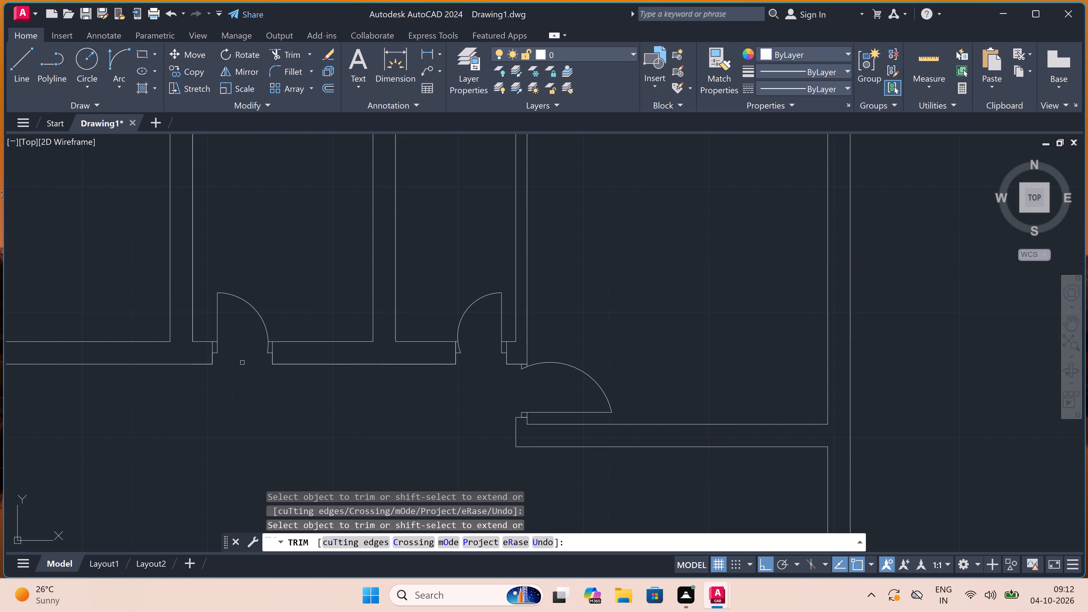
scroll(285, 361, up, 3)
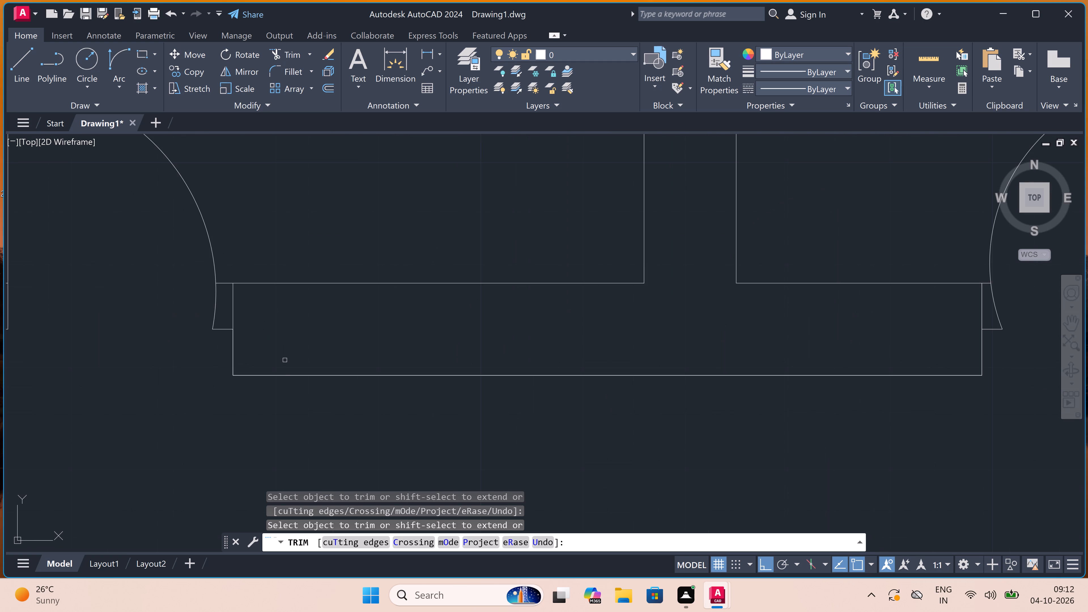
key(Escape)
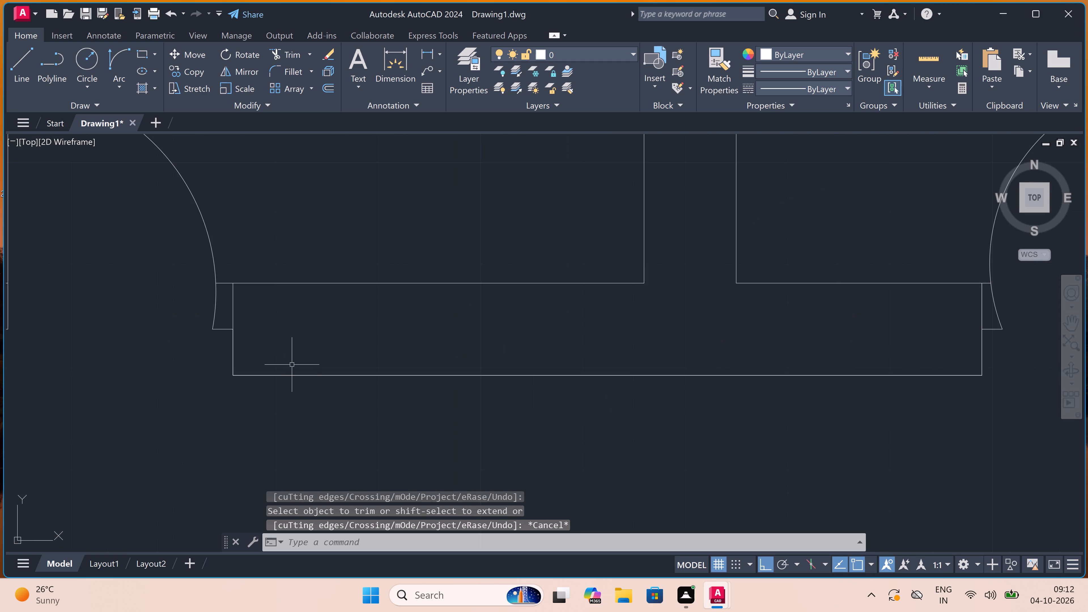
Delete the duplicate line on the lower wall face between the two small rooms' doors.
click(306, 376)
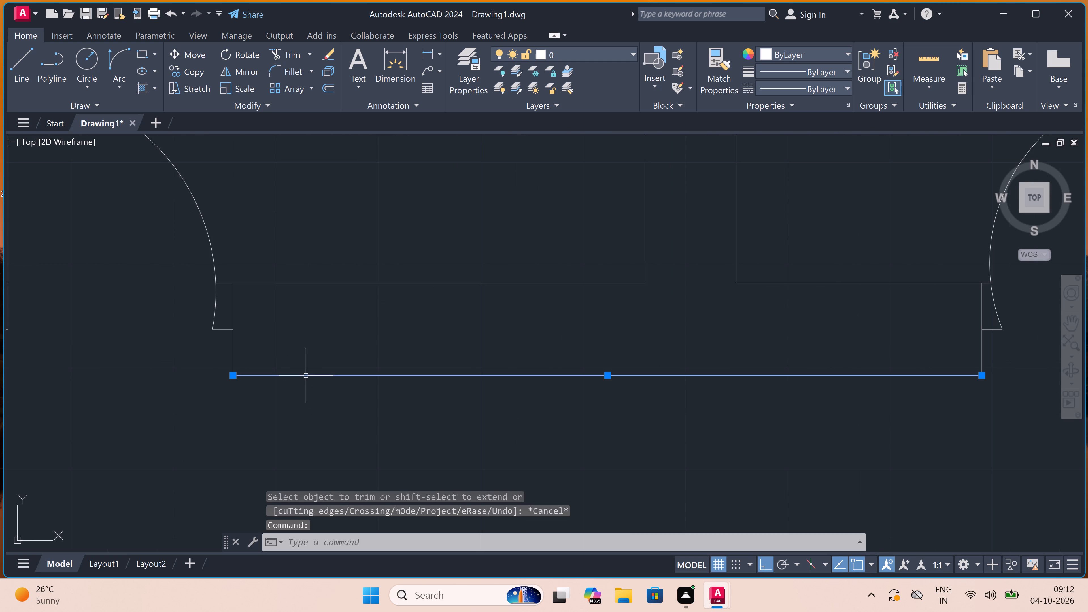
key(Delete)
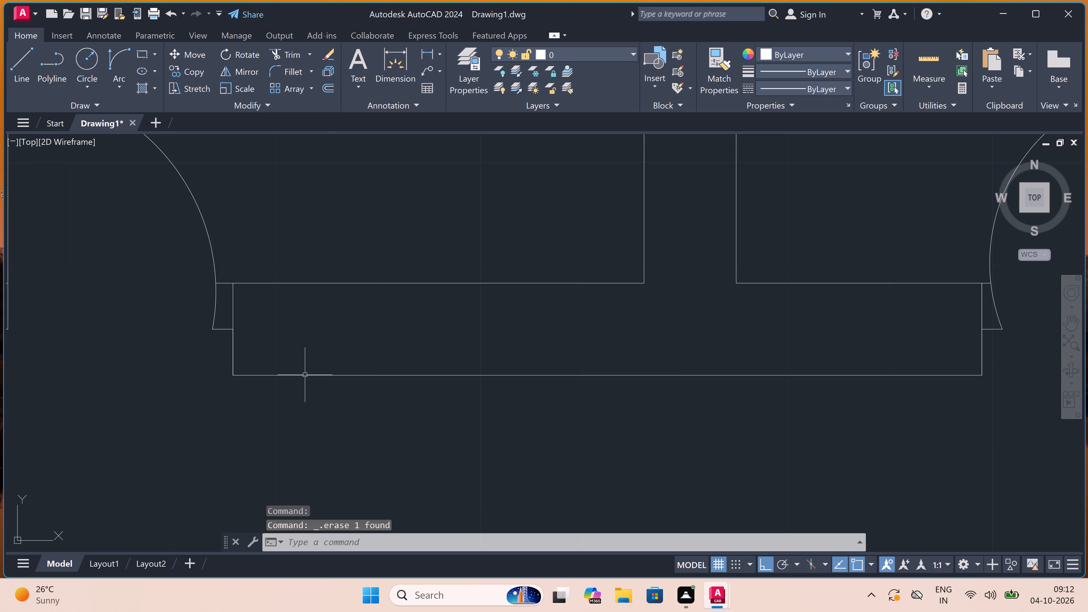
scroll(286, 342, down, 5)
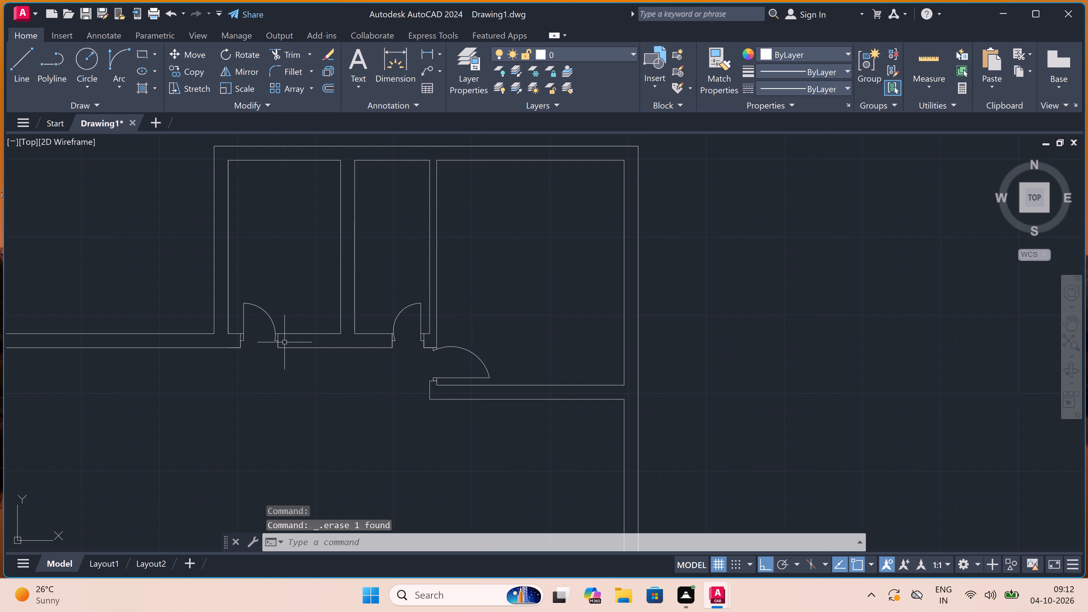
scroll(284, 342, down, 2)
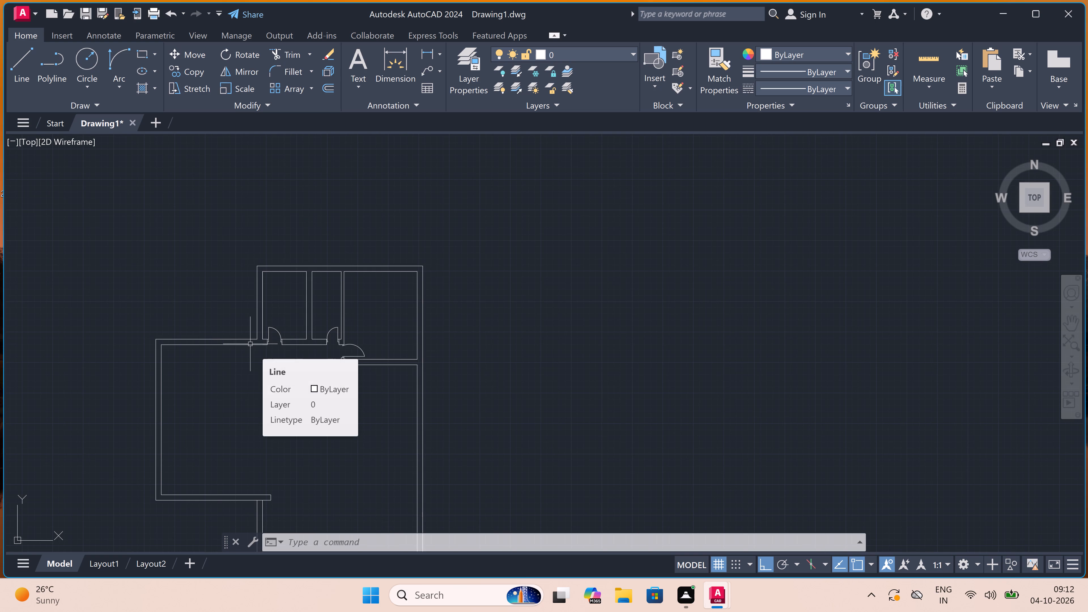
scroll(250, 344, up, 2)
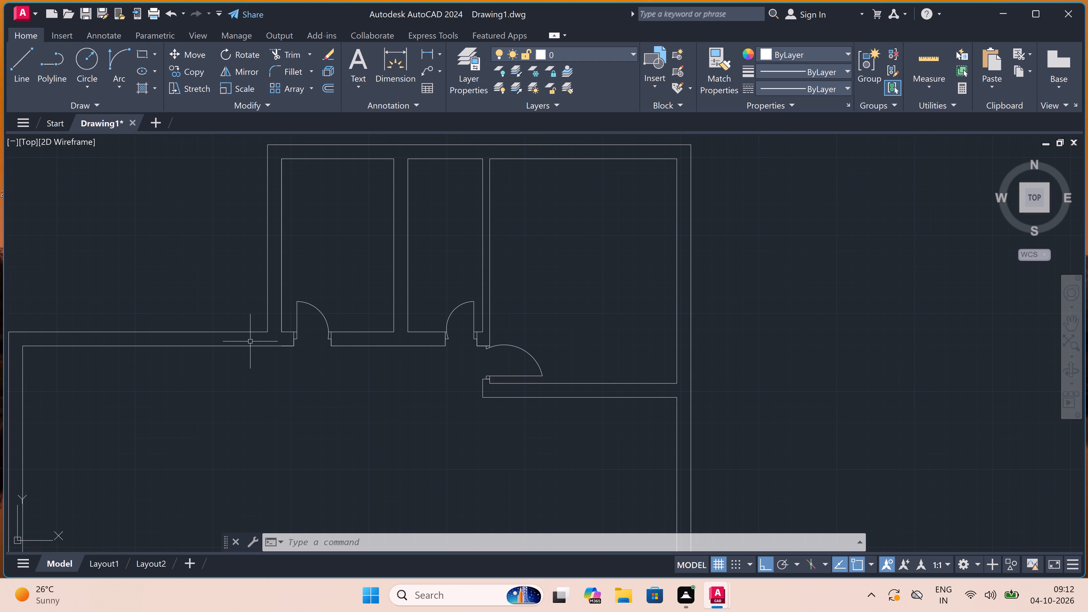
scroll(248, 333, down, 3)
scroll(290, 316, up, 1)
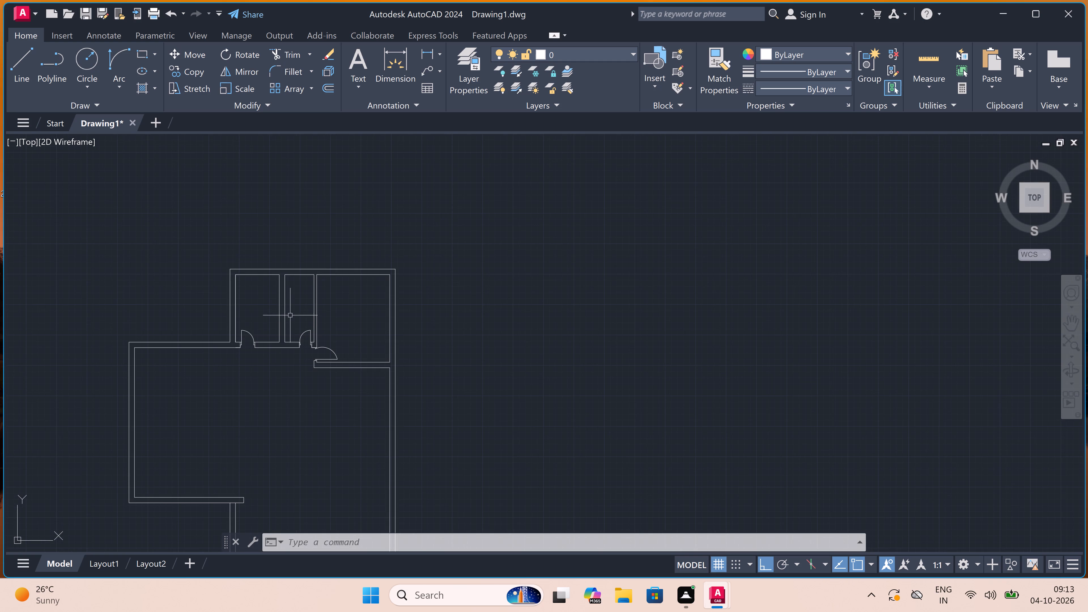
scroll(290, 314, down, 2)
From the inner corner below the upper-right room, draw a small room's inner faces 4' down, 6' left and back up to the wall.
scroll(329, 356, up, 3)
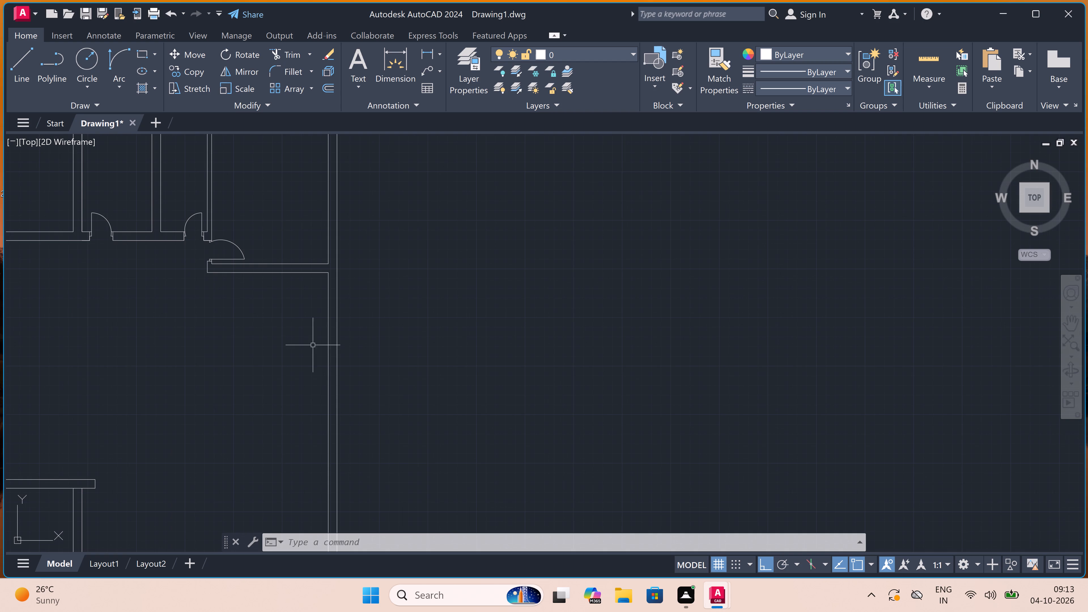
scroll(279, 306, up, 1)
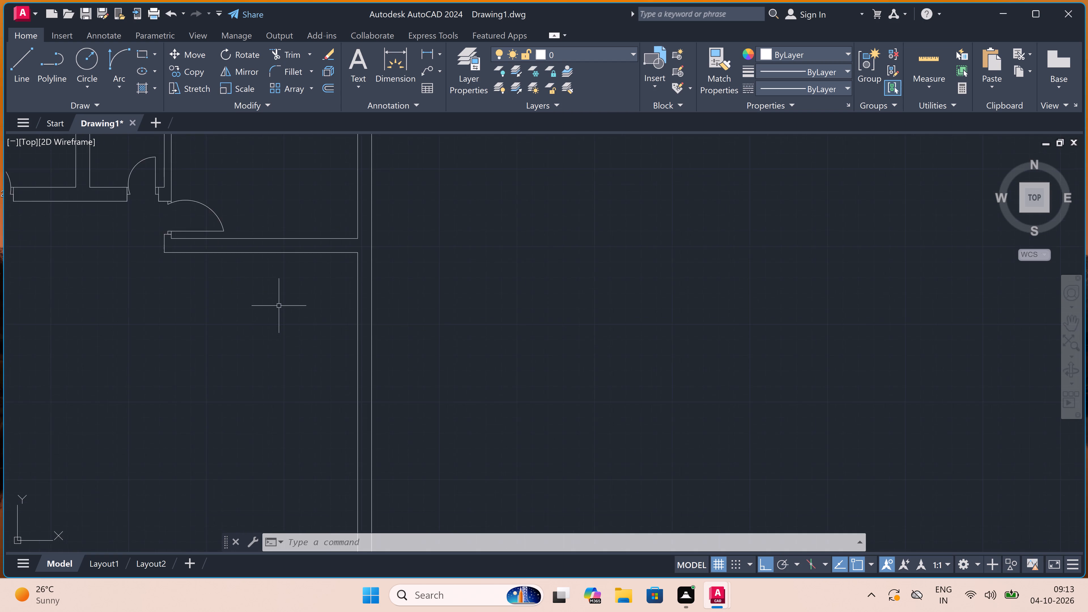
scroll(279, 306, down, 2)
scroll(264, 278, up, 3)
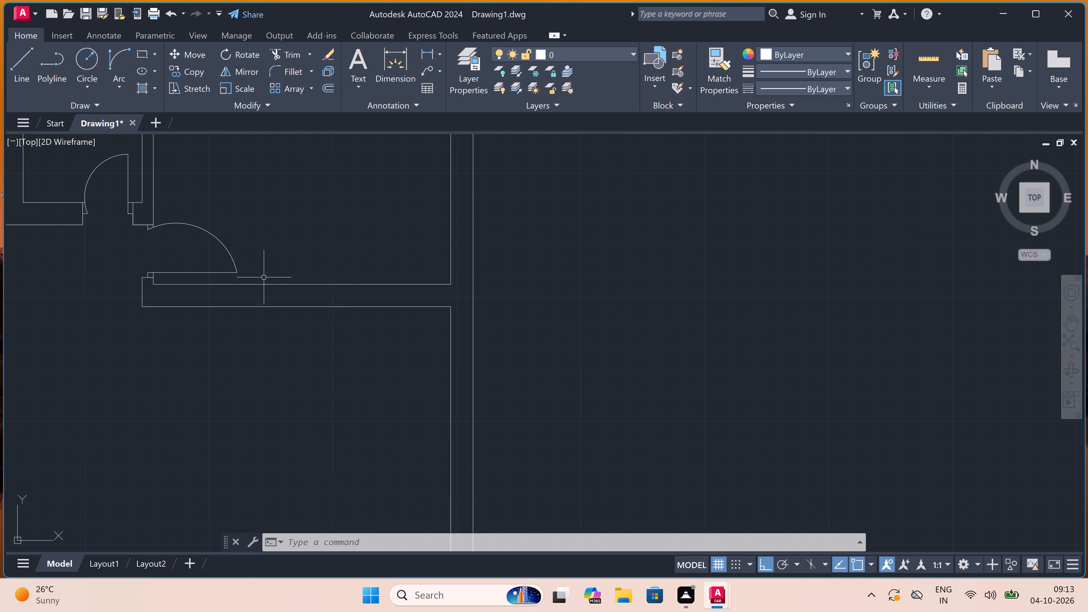
key(l)
key(space)
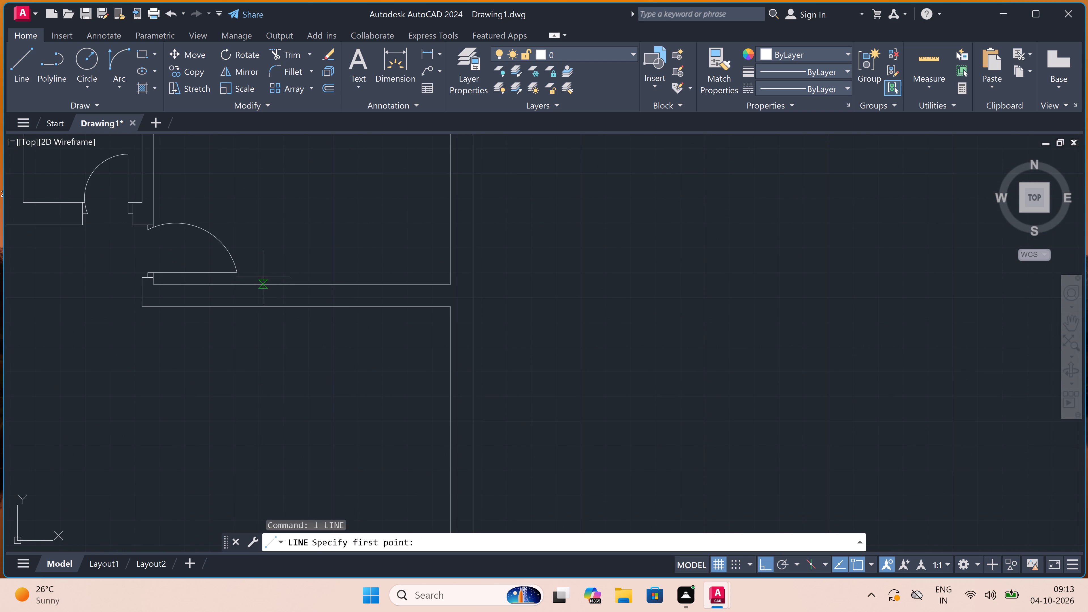
click(448, 307)
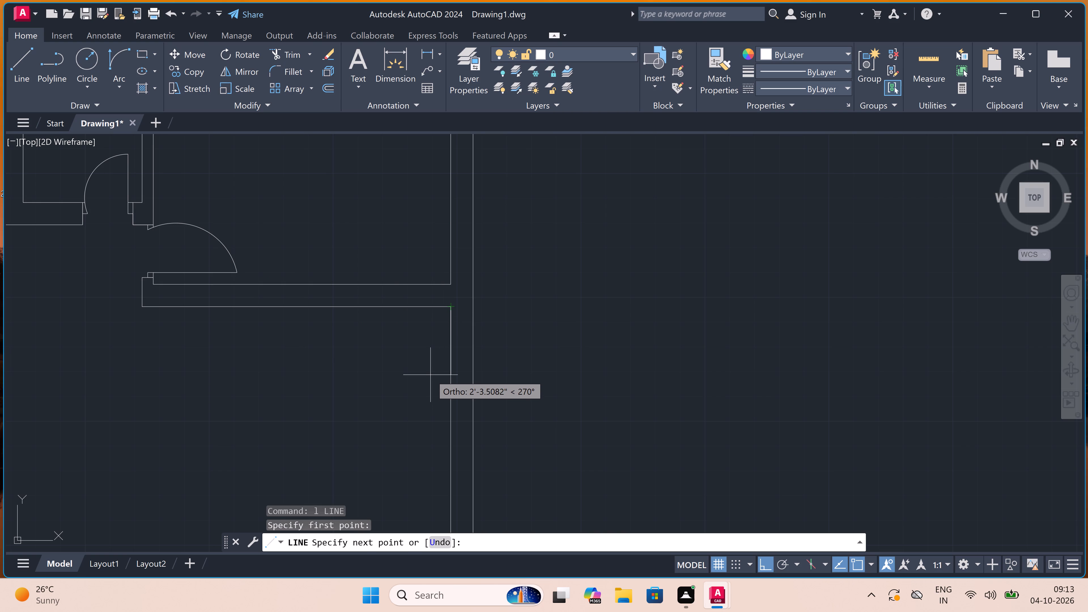
key(4)
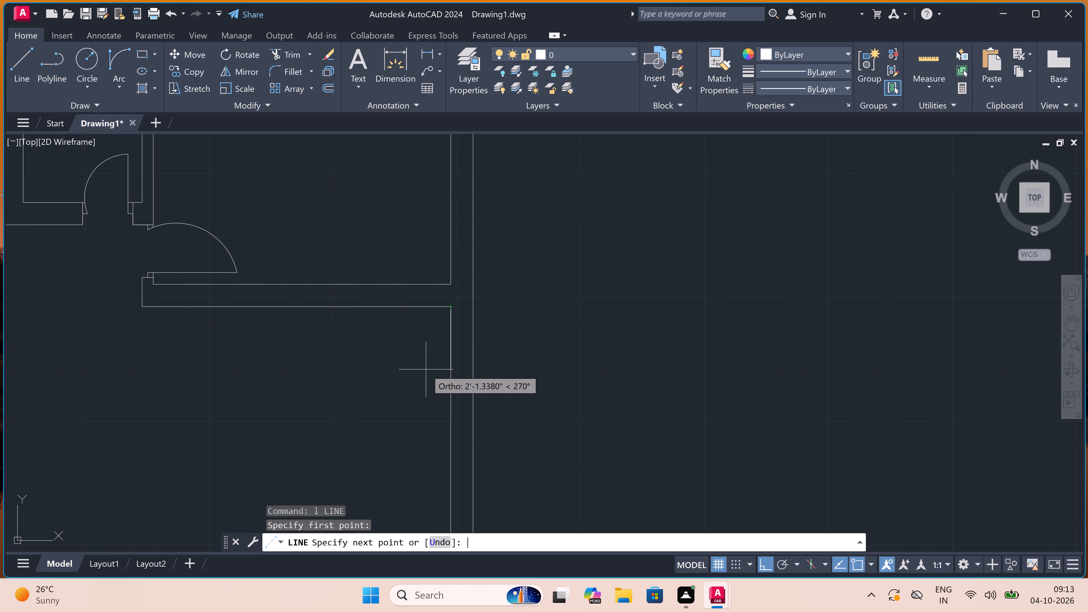
text(')
key(space)
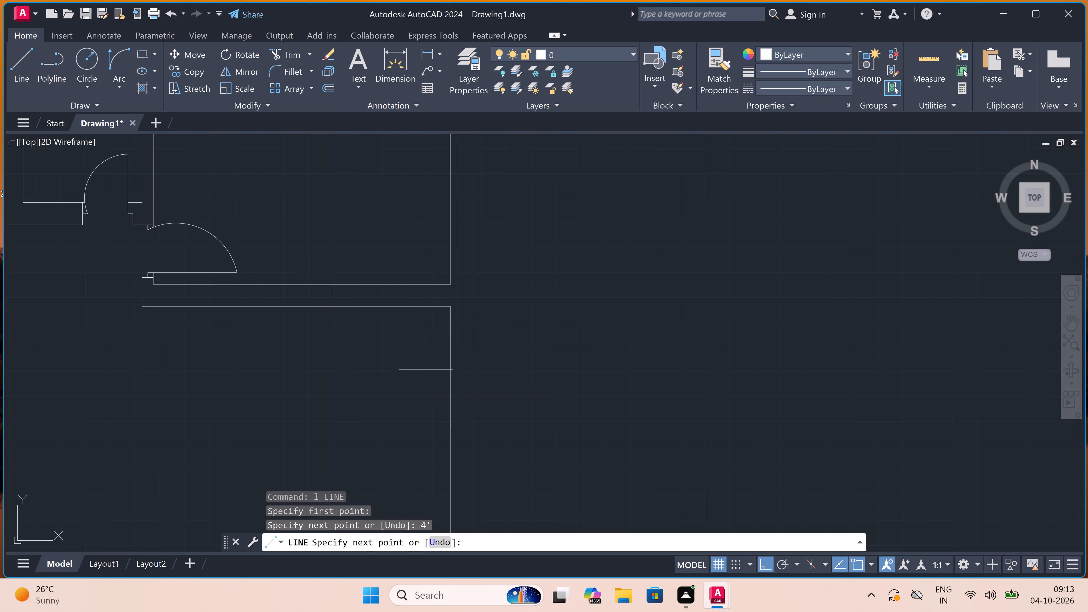
text(6')
key(space)
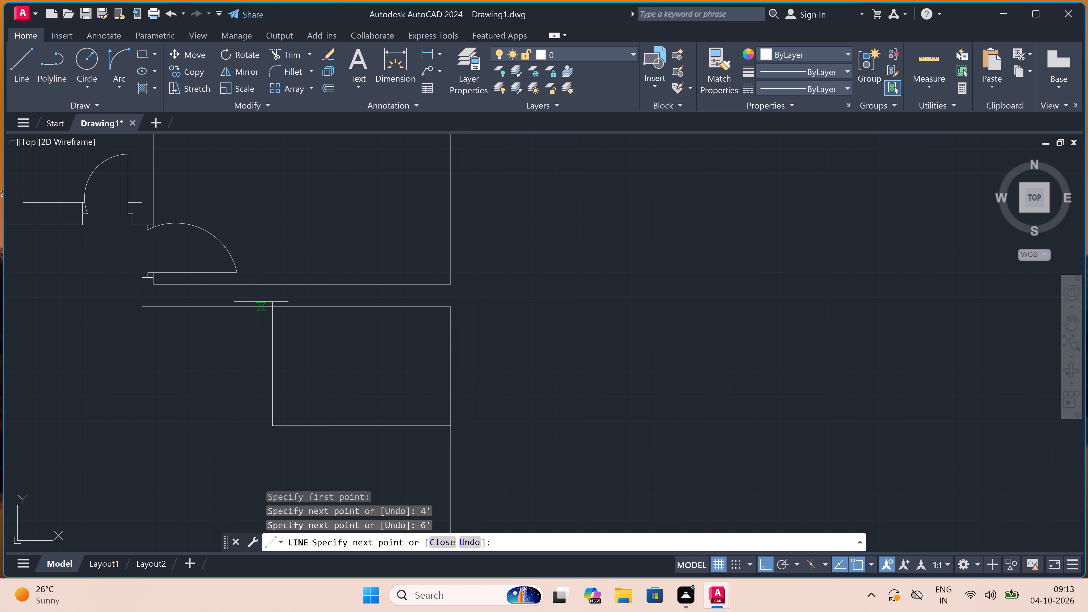
click(272, 307)
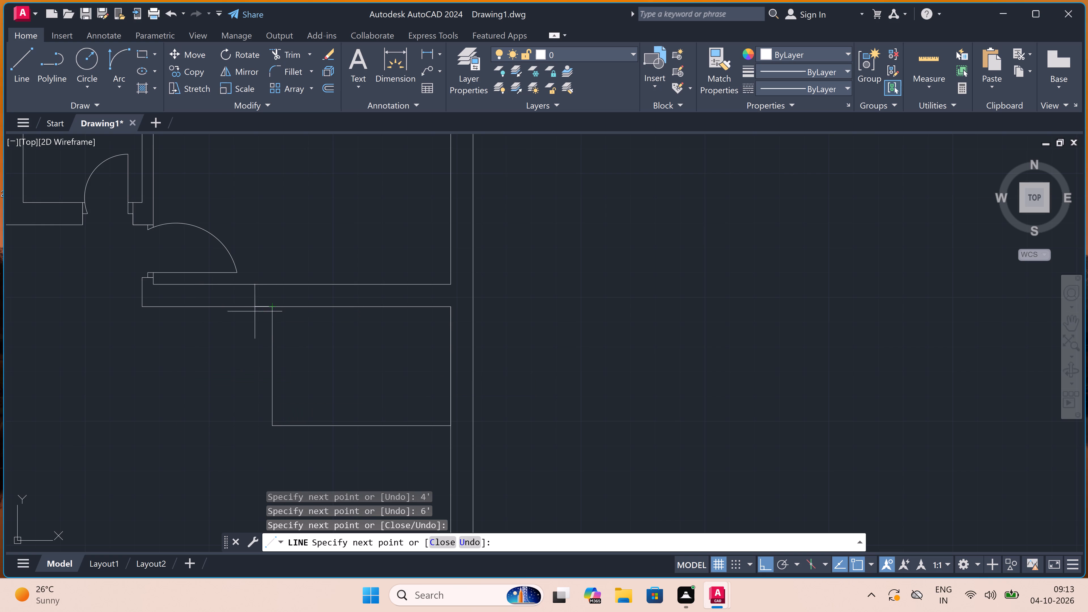
Continue the line 4.5" left along the wall and down to the room's lower level, forming the left wall's outer face.
key(4)
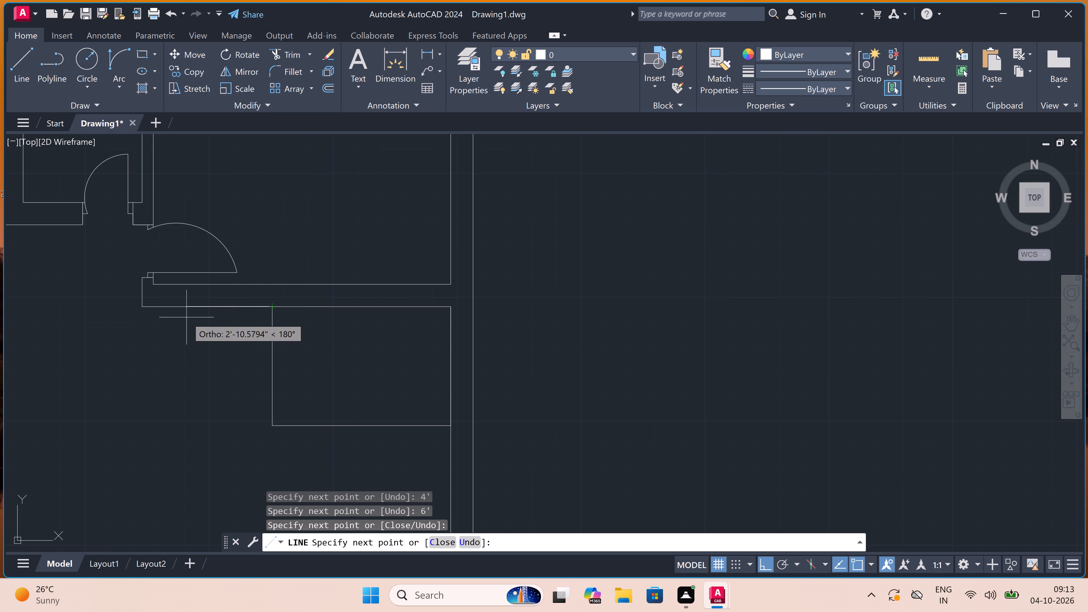
text(.5)
text(")
key(space)
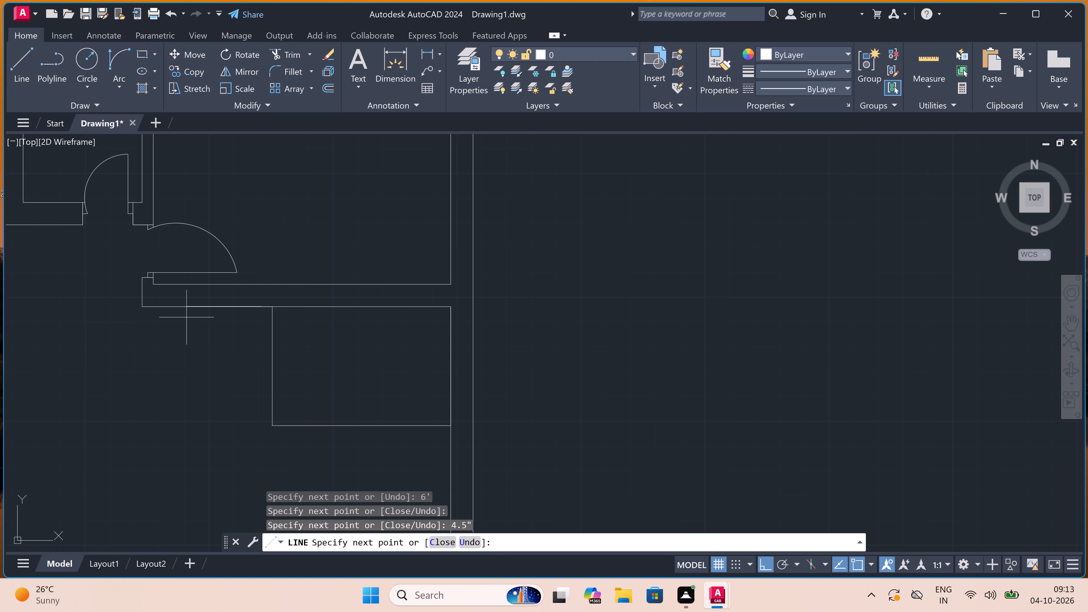
scroll(229, 310, down, 1)
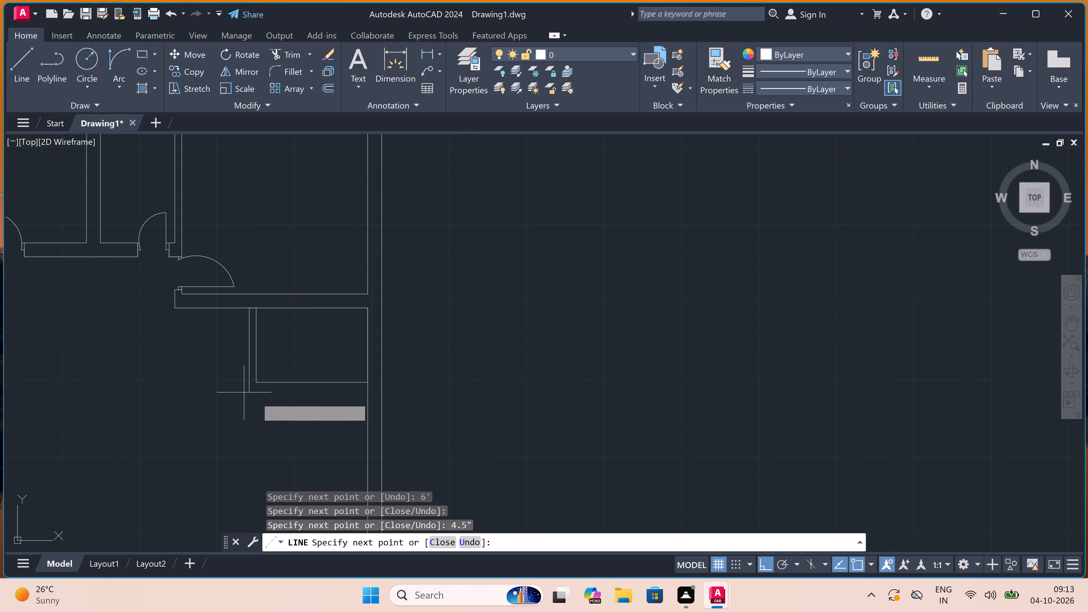
scroll(243, 384, up, 3)
scroll(268, 375, up, 1)
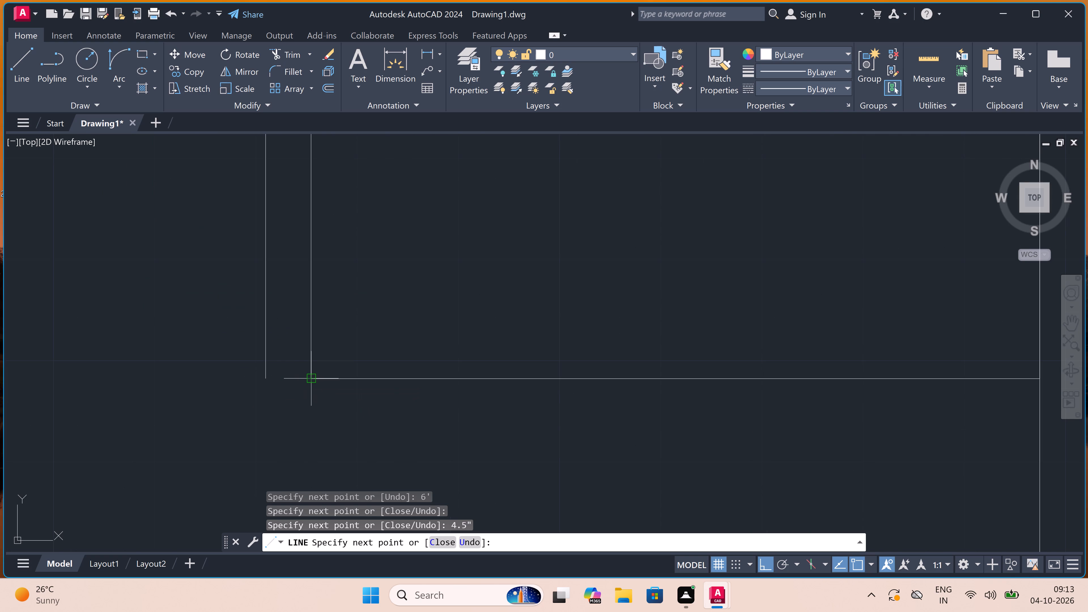
click(262, 377)
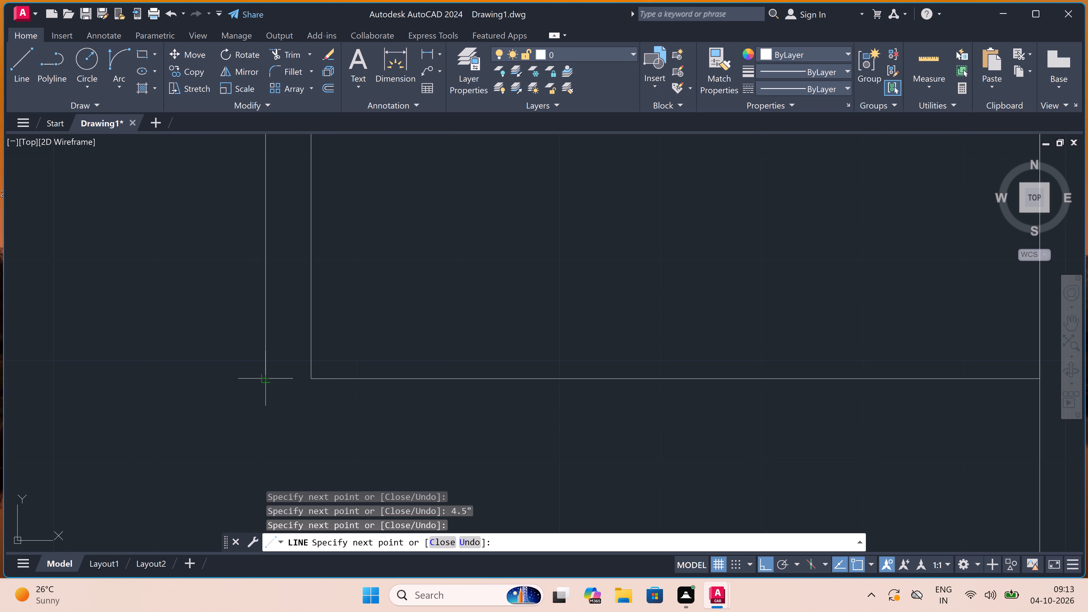
Extend the outer face 4.5" down and across to the right-hand wall, completing the small room's lower wall.
scroll(261, 376, down, 2)
key(4)
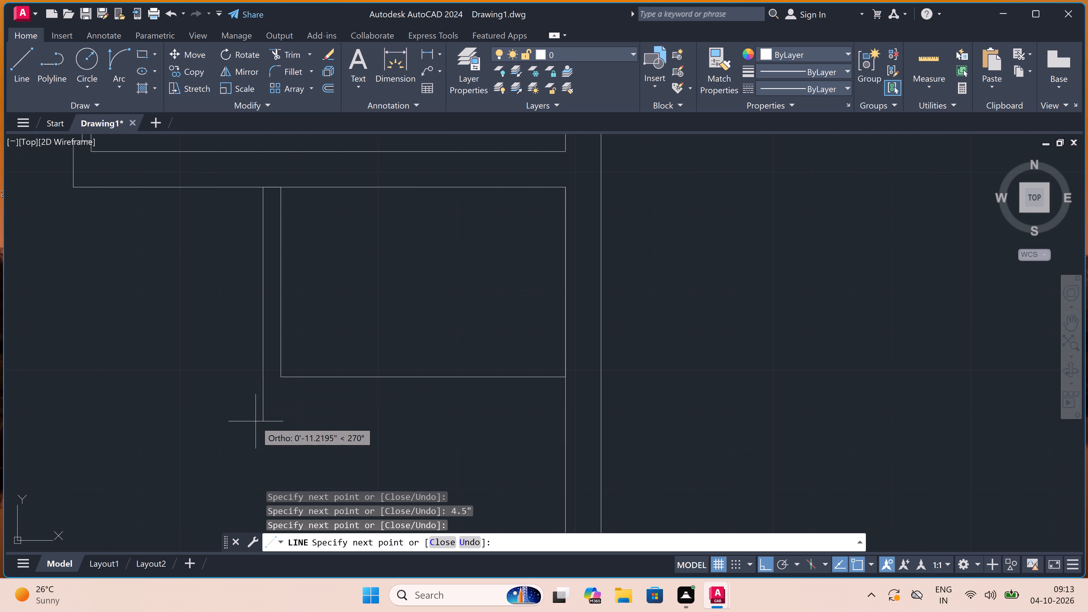
text(.5)
text(")
key(space)
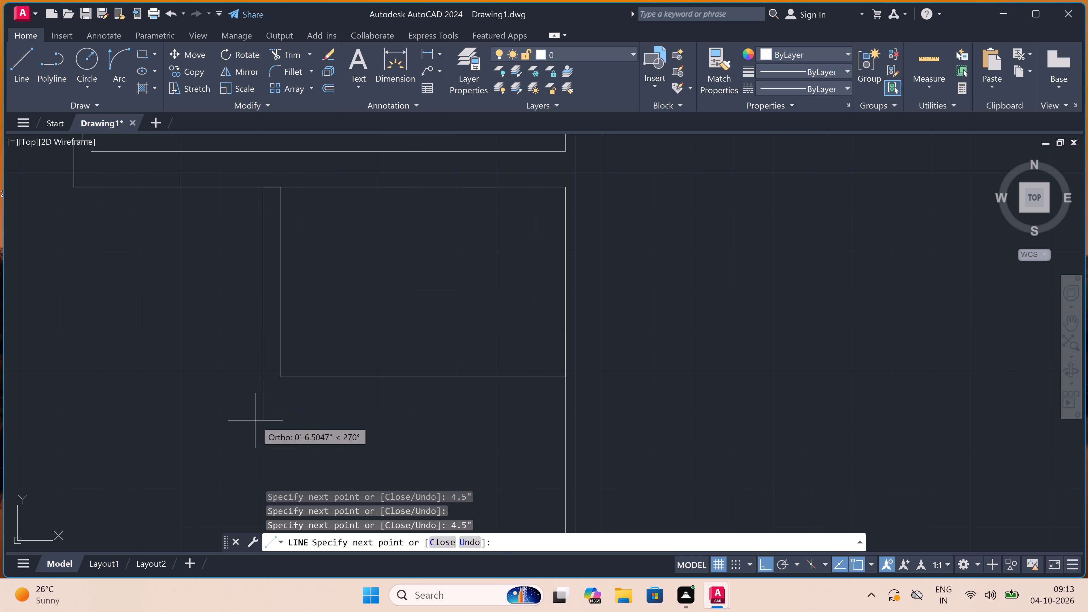
scroll(262, 417, down, 1)
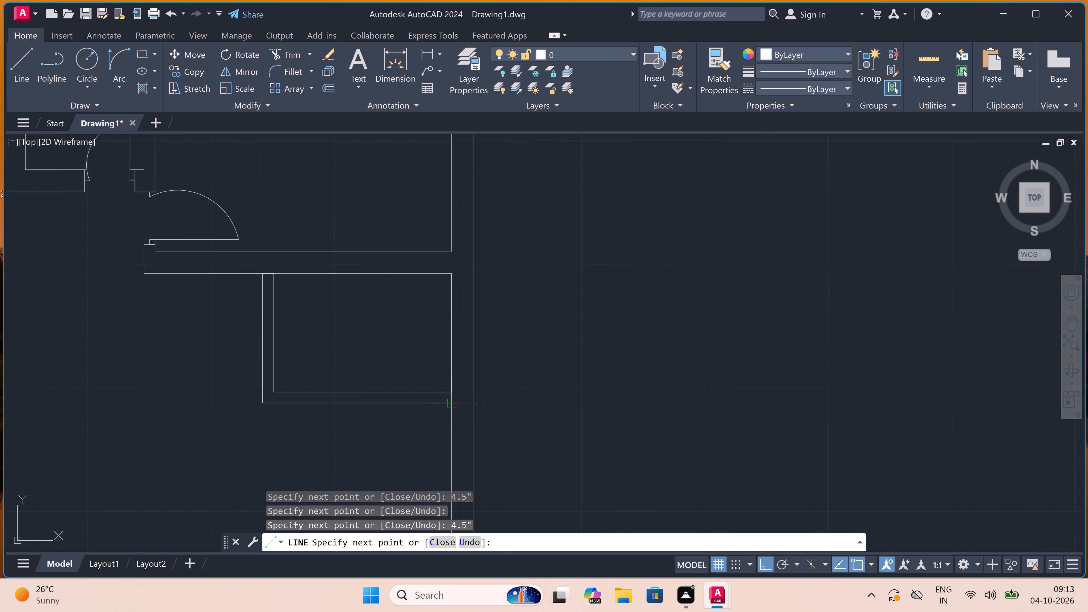
double_click(457, 403)
key(Escape)
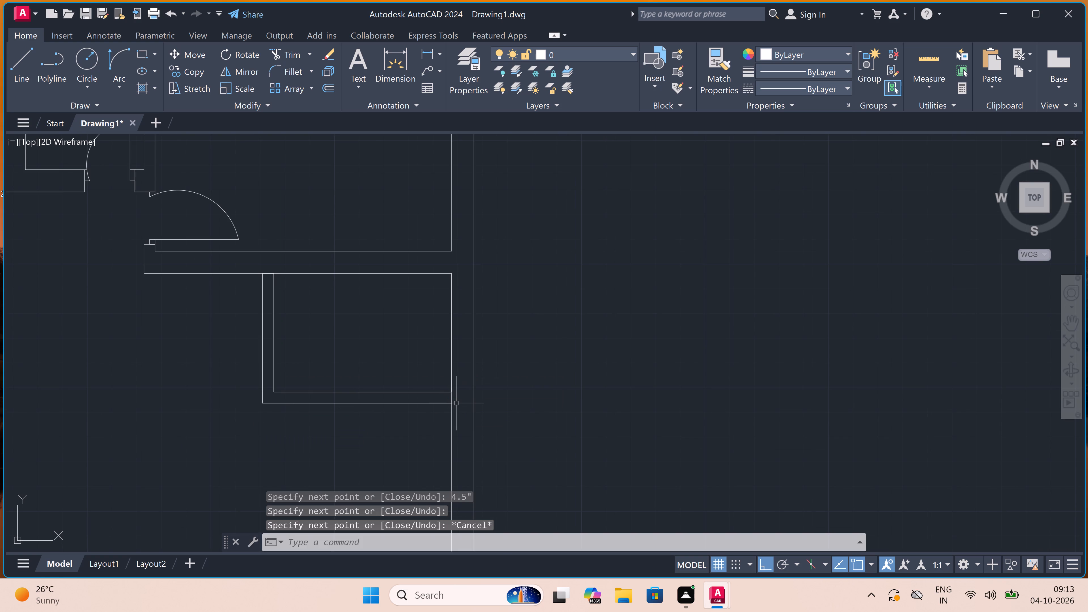
Draw the lower door jamb across the small room's left wall, with a 2" upward stop from its midpoint and a 3' leaf into the room.
key(space)
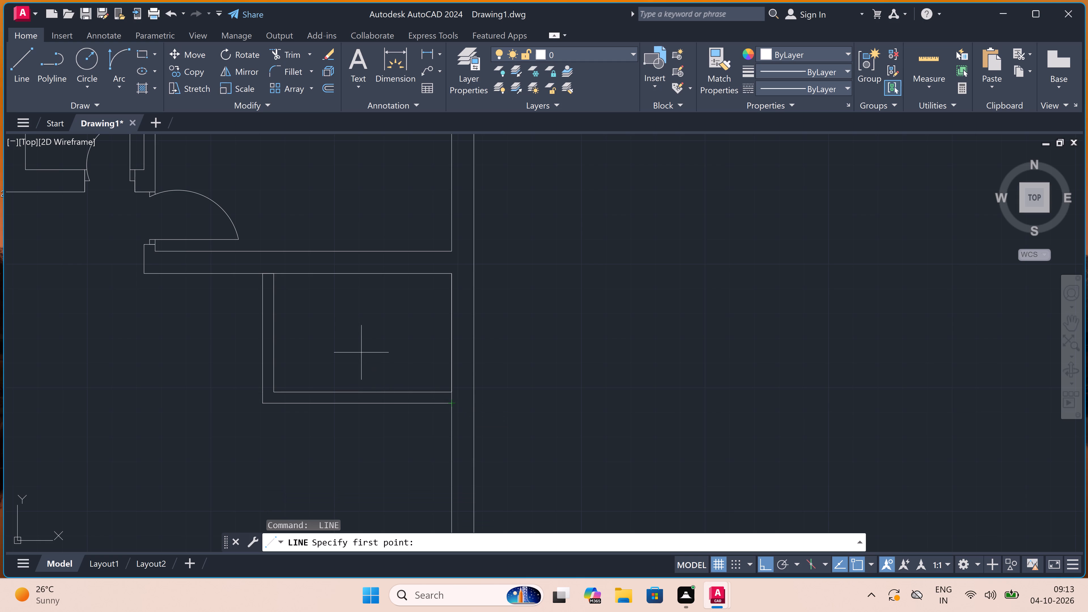
scroll(278, 362, up, 1)
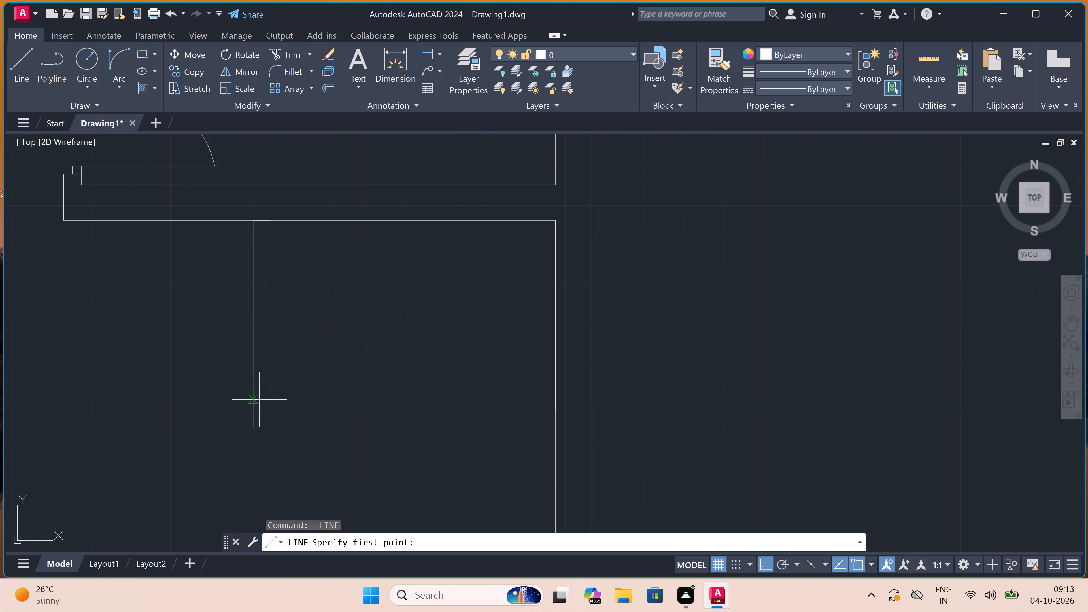
scroll(262, 399, up, 2)
click(284, 403)
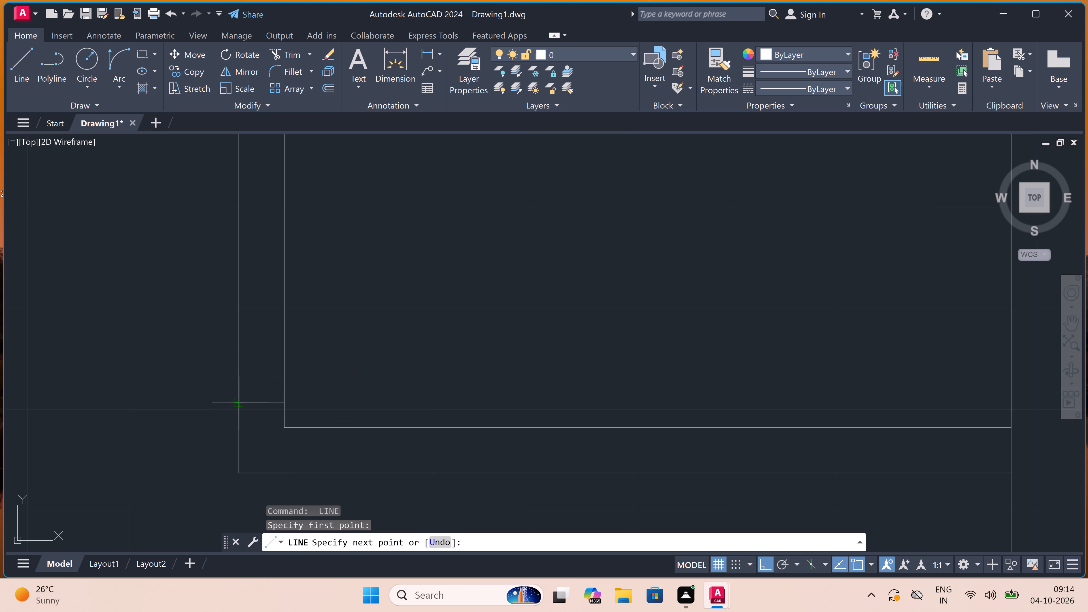
click(239, 400)
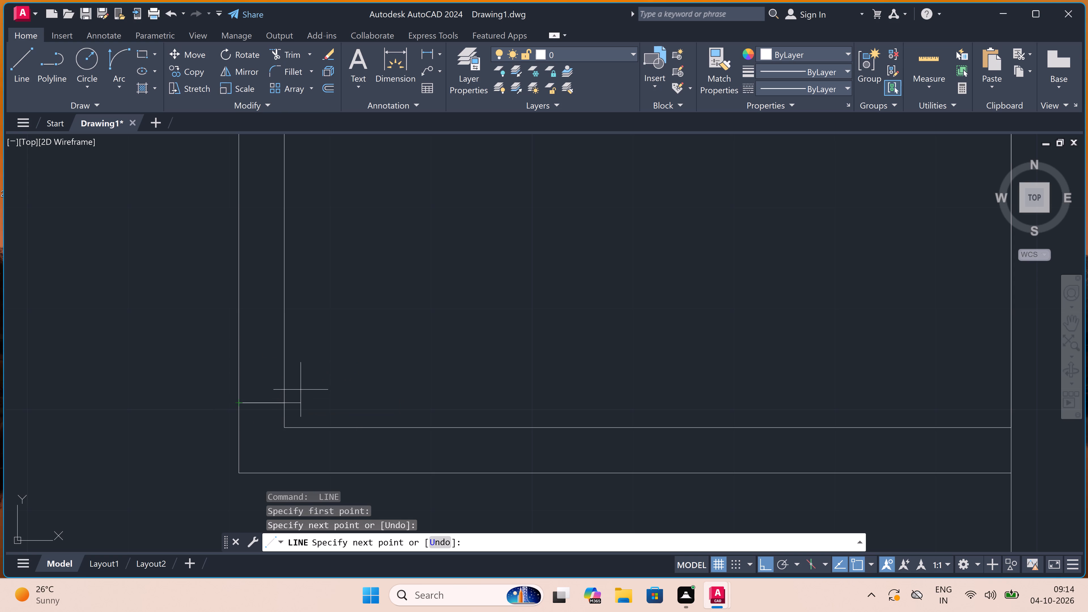
double_click(262, 400)
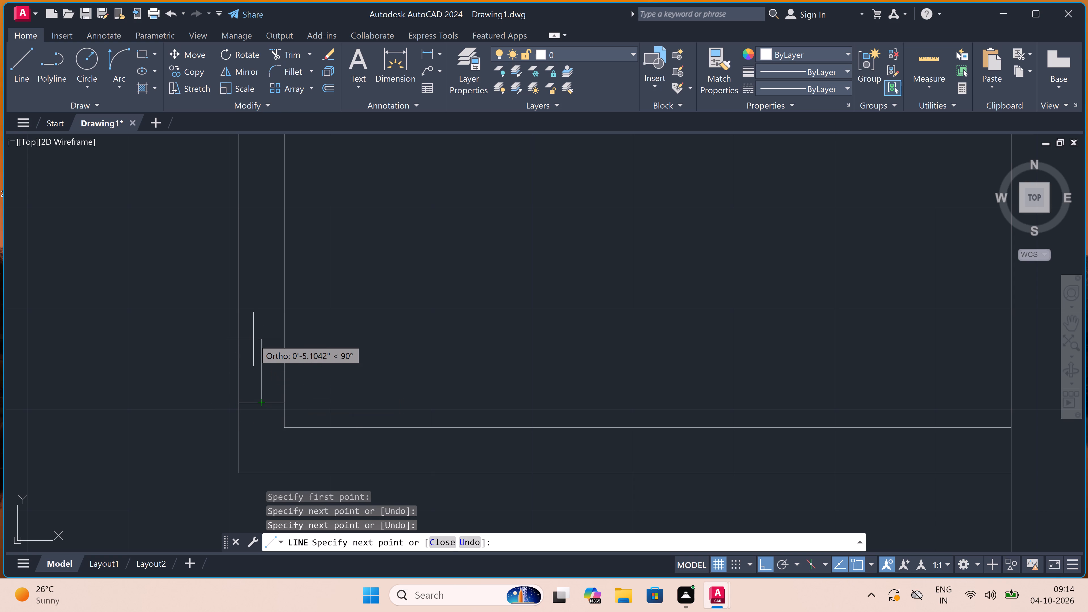
key(2)
text(")
key(space)
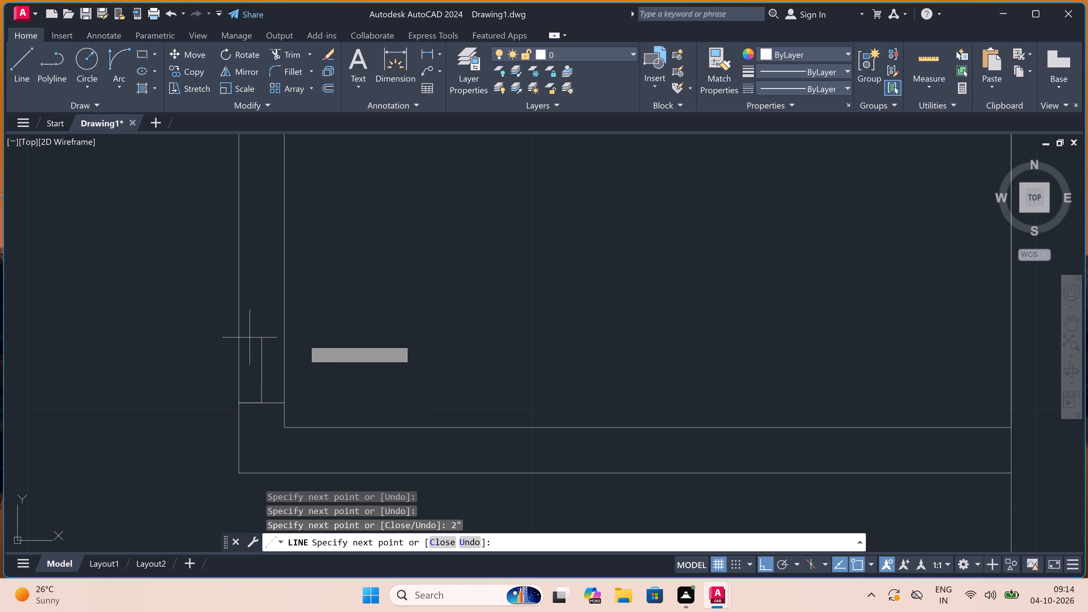
key(3)
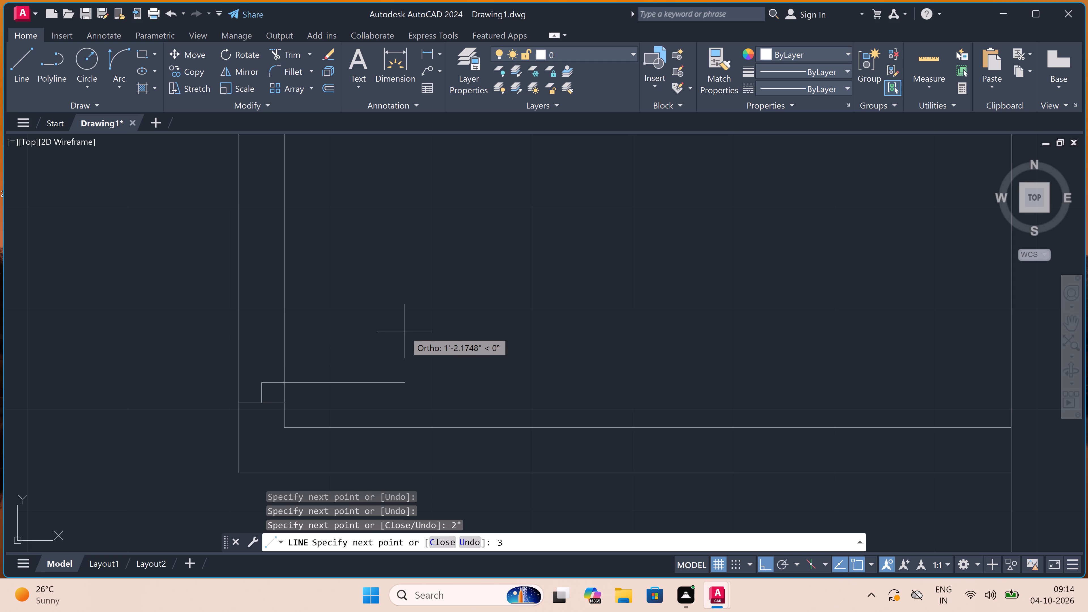
text(')
key(space)
key(Escape)
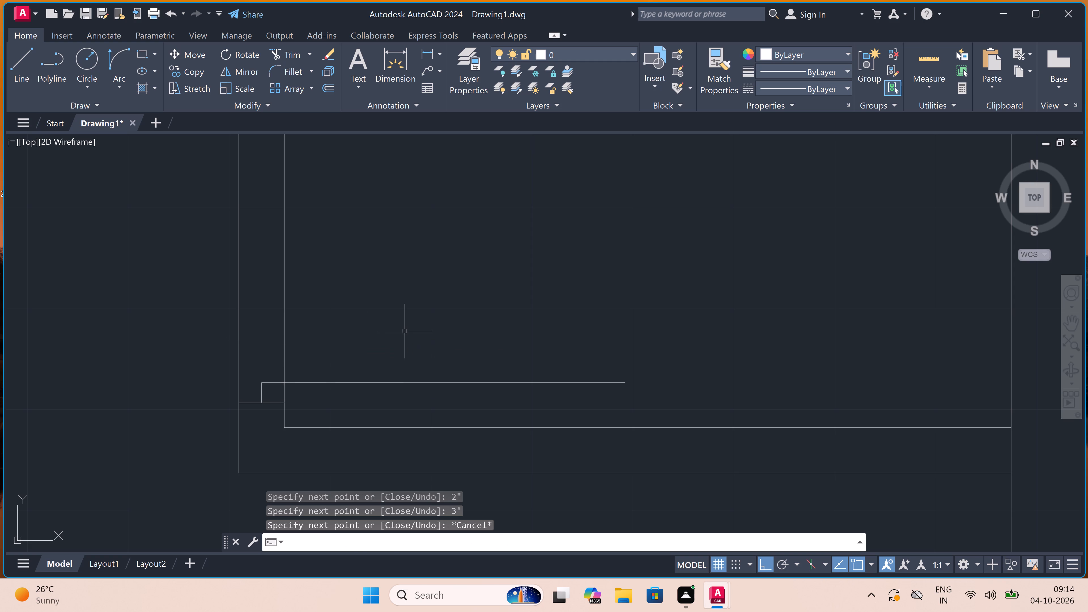
Draw the upper door jamb across the small room's left wall, with a 2" stop downward from its midpoint.
key(space)
scroll(405, 331, down, 2)
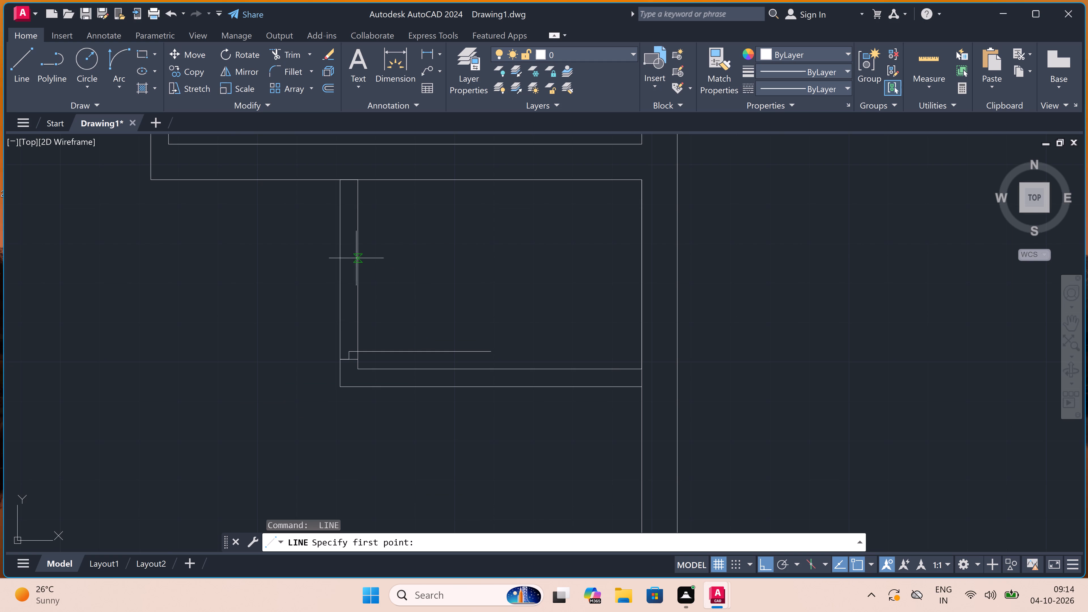
scroll(354, 271, up, 2)
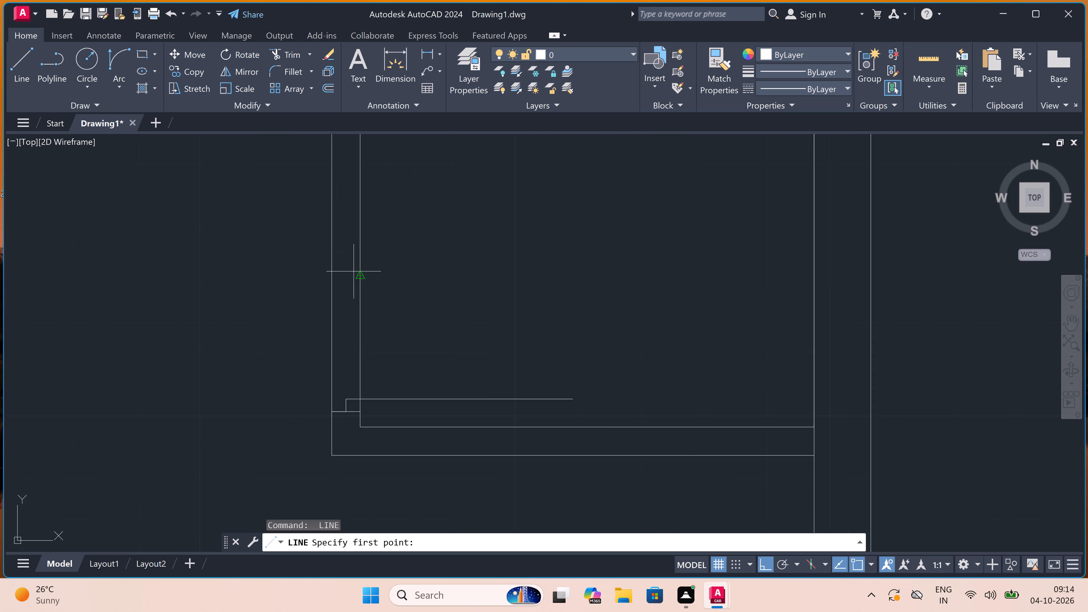
click(358, 263)
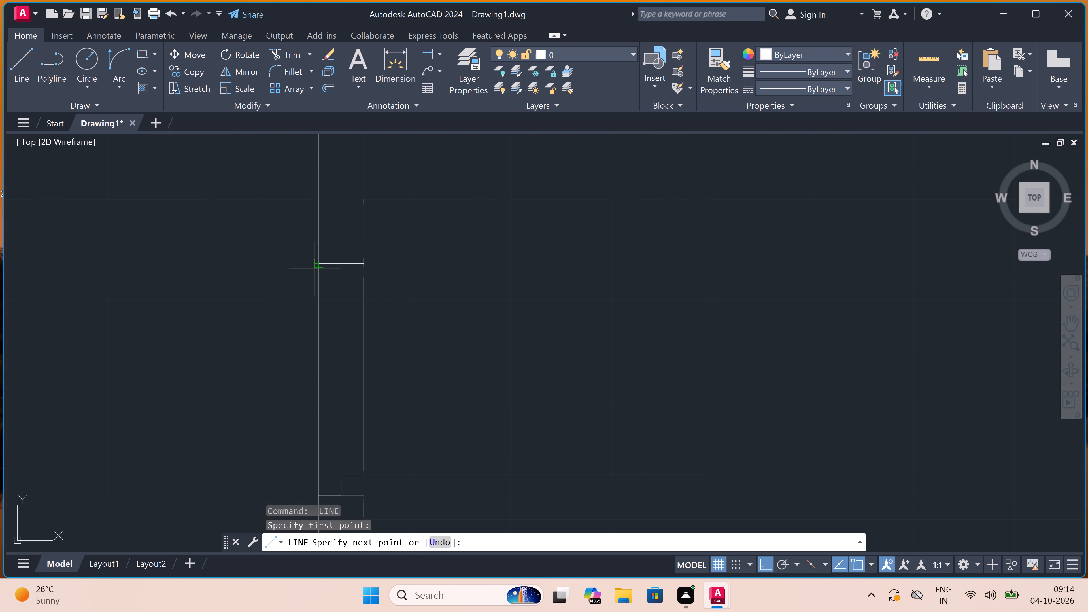
click(320, 266)
click(338, 263)
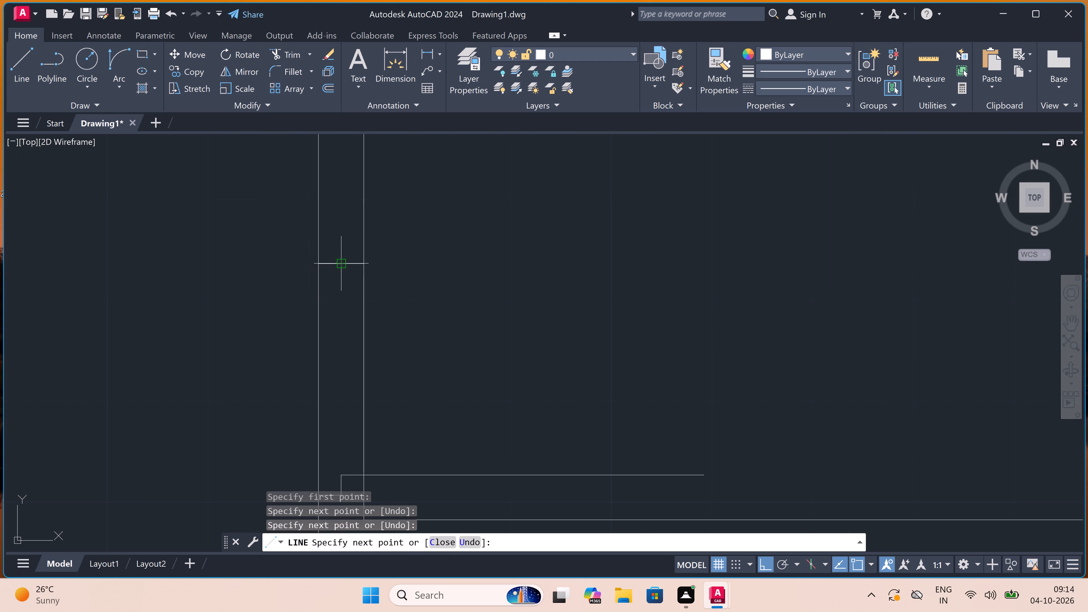
key(2)
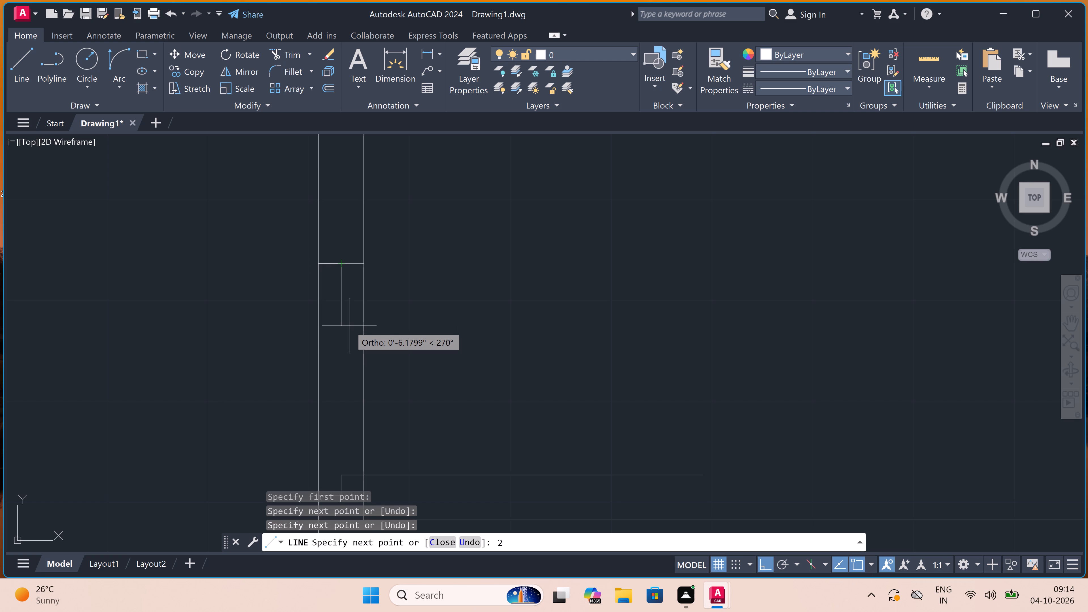
key(shift+quotedbl)
key(space)
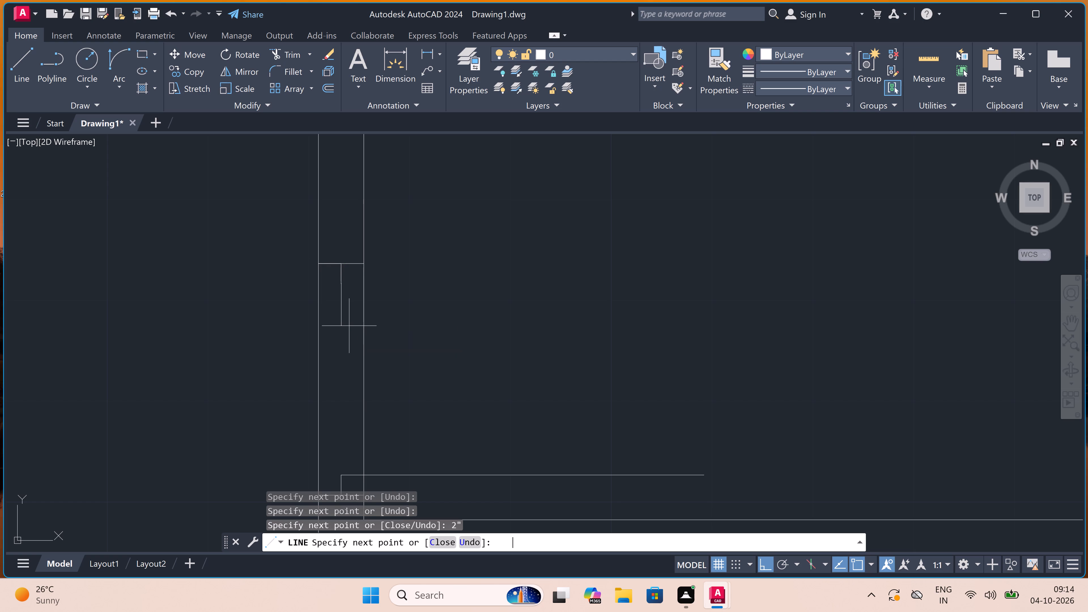
key(Escape)
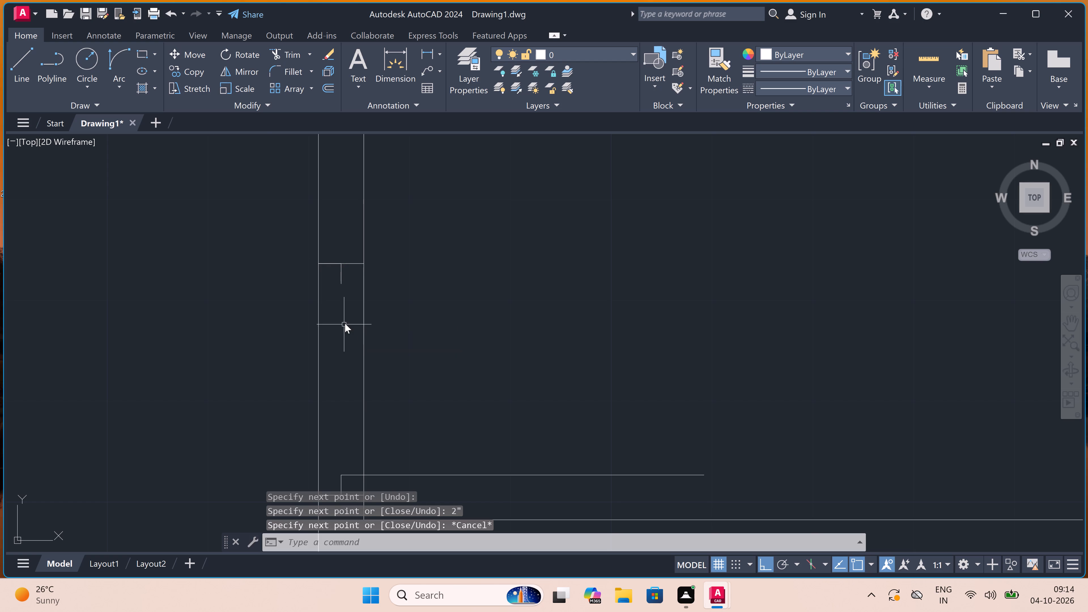
Draw the door swing arc from the end of the 3' leaf to the end of the upper stop.
click(119, 57)
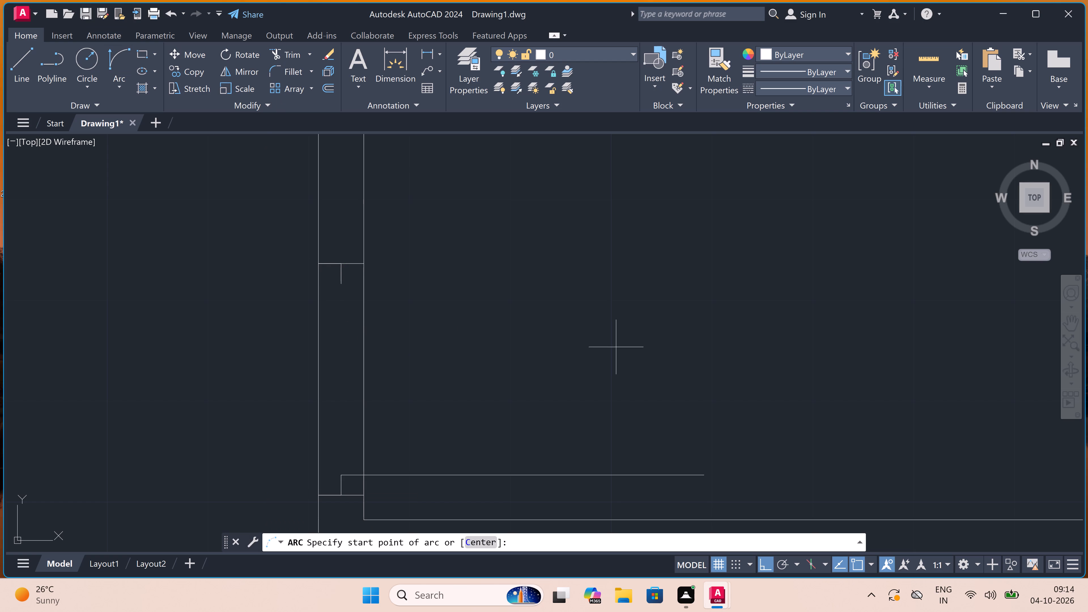
click(705, 473)
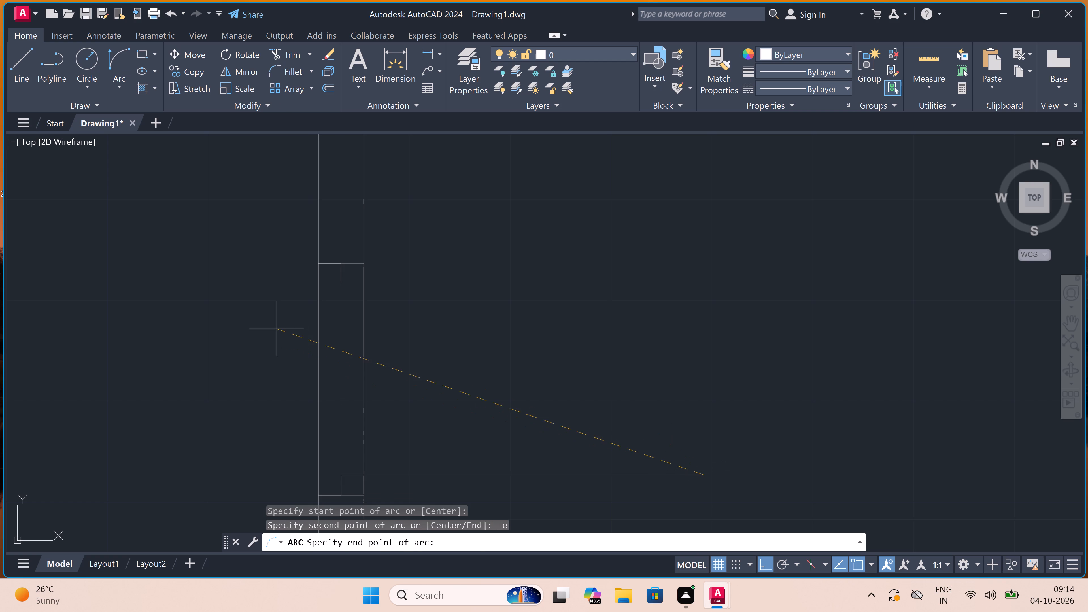
click(341, 282)
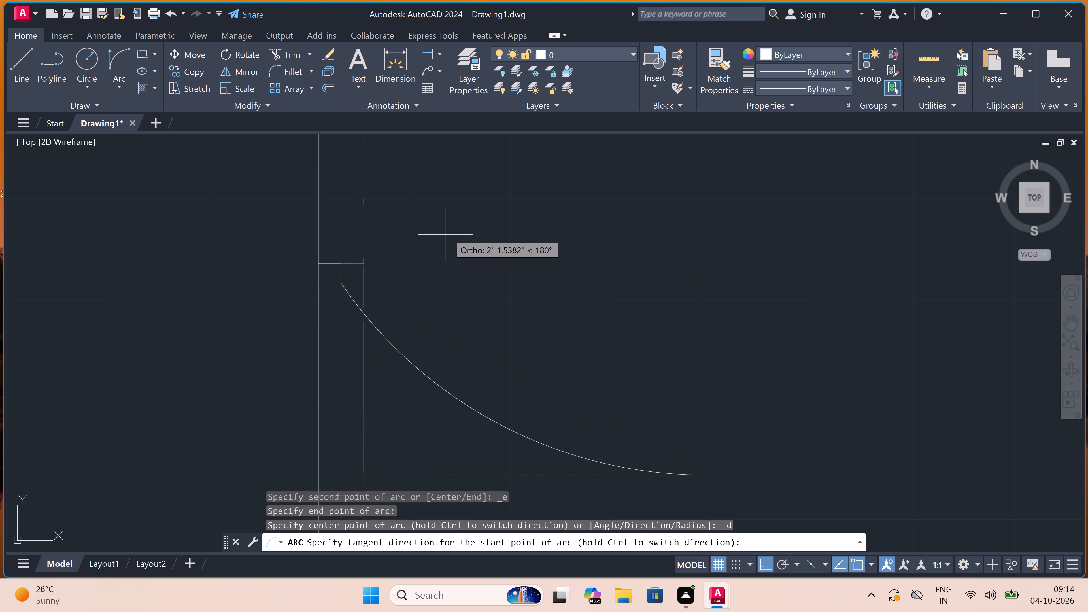
click(523, 188)
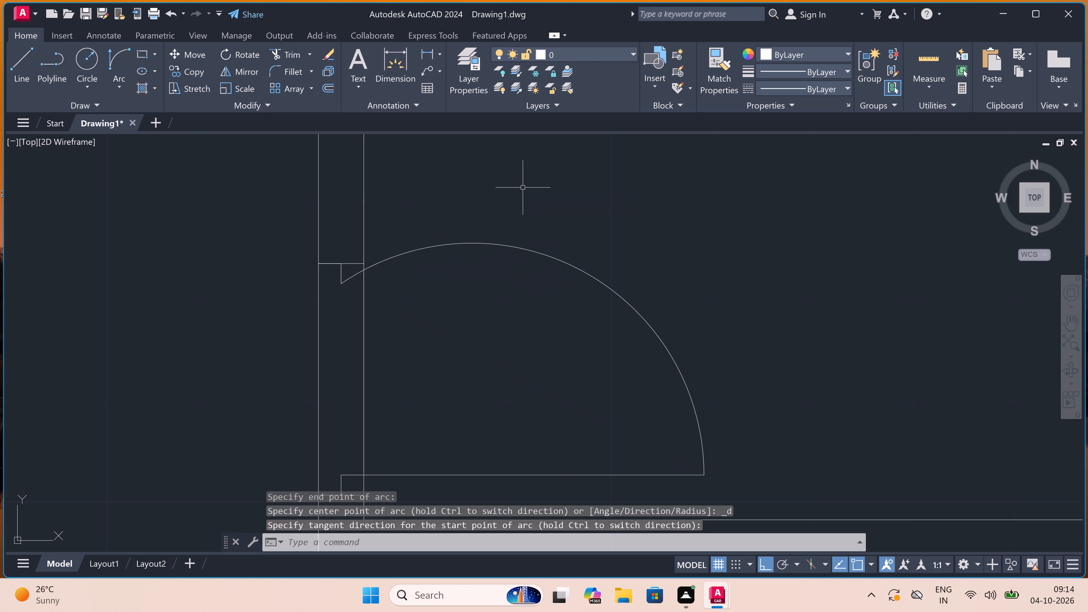
Trim both left wall face lines between the two jambs to open the small room's doorway.
text(tr)
key(space)
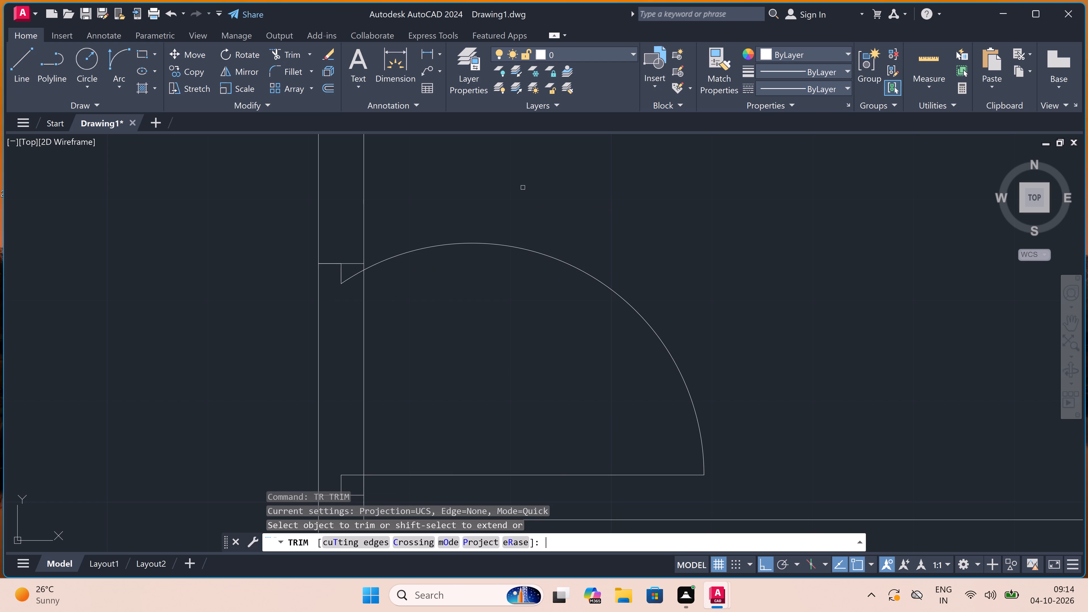
scroll(523, 187, down, 1)
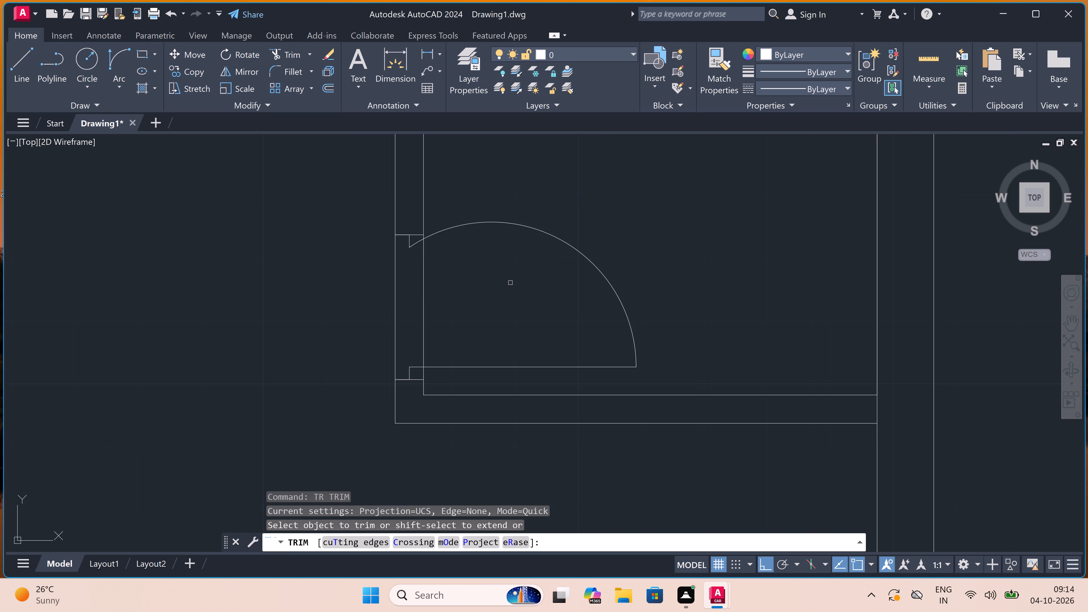
click(510, 284)
click(299, 311)
scroll(298, 307, down, 2)
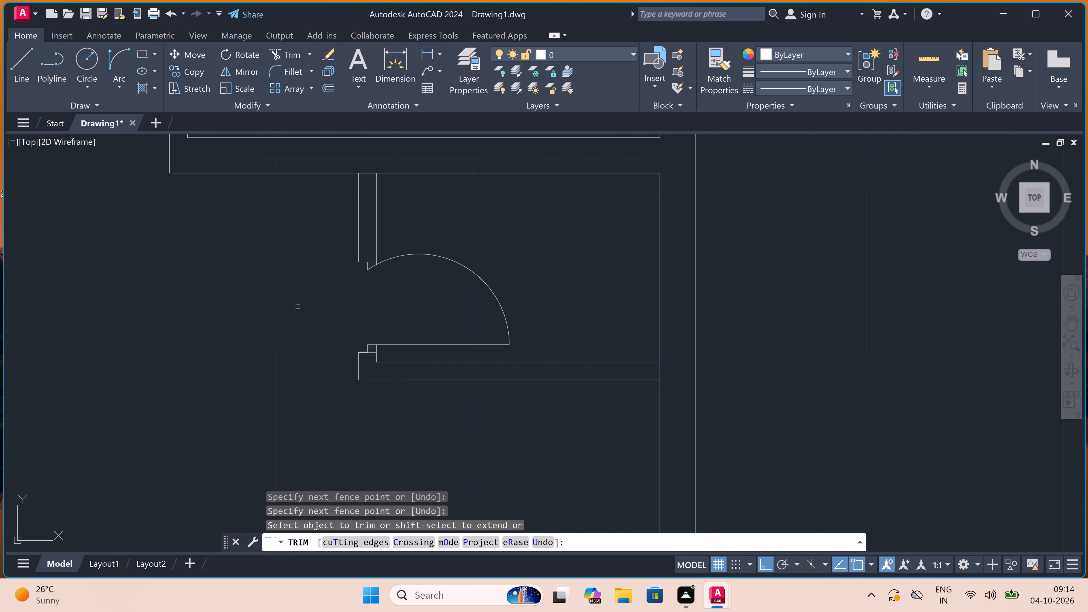
scroll(298, 307, down, 2)
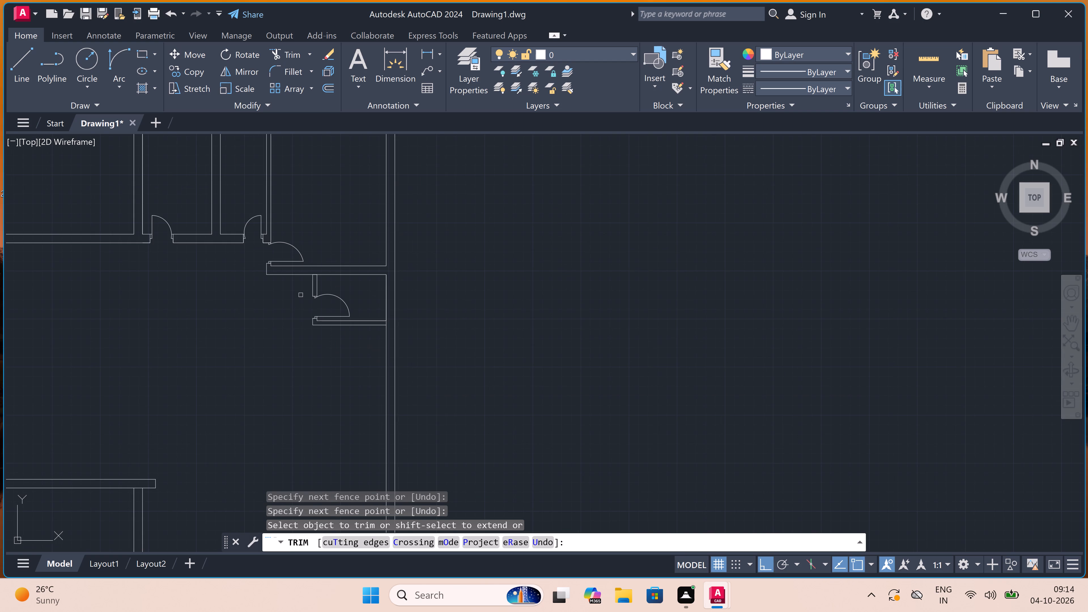
Trim the segment of the horizontal wall's lower face between the two faces of the small room's left wall.
key(Escape)
text(tr)
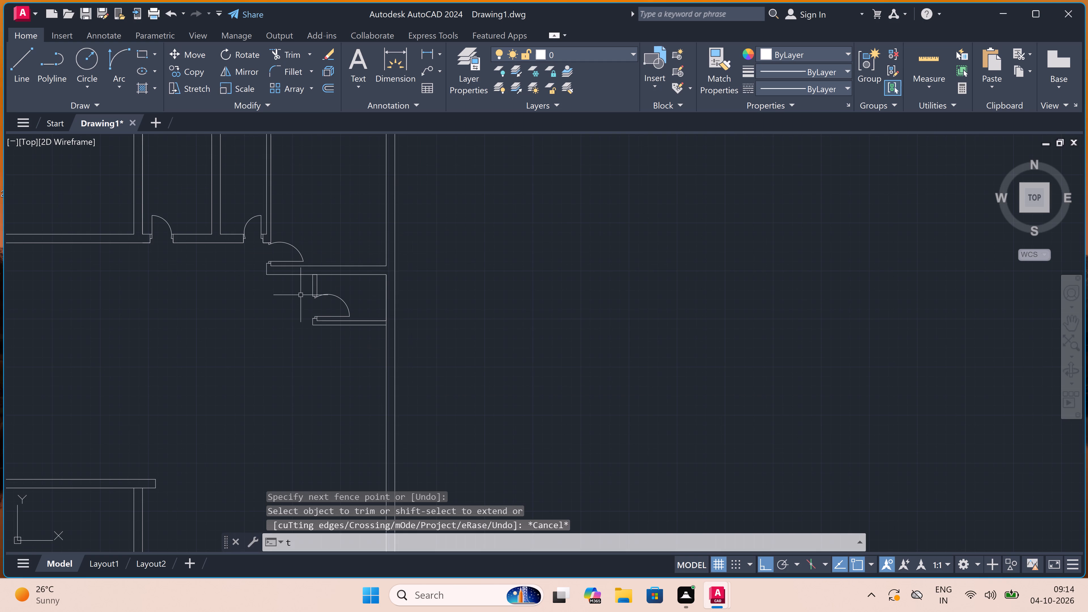
key(space)
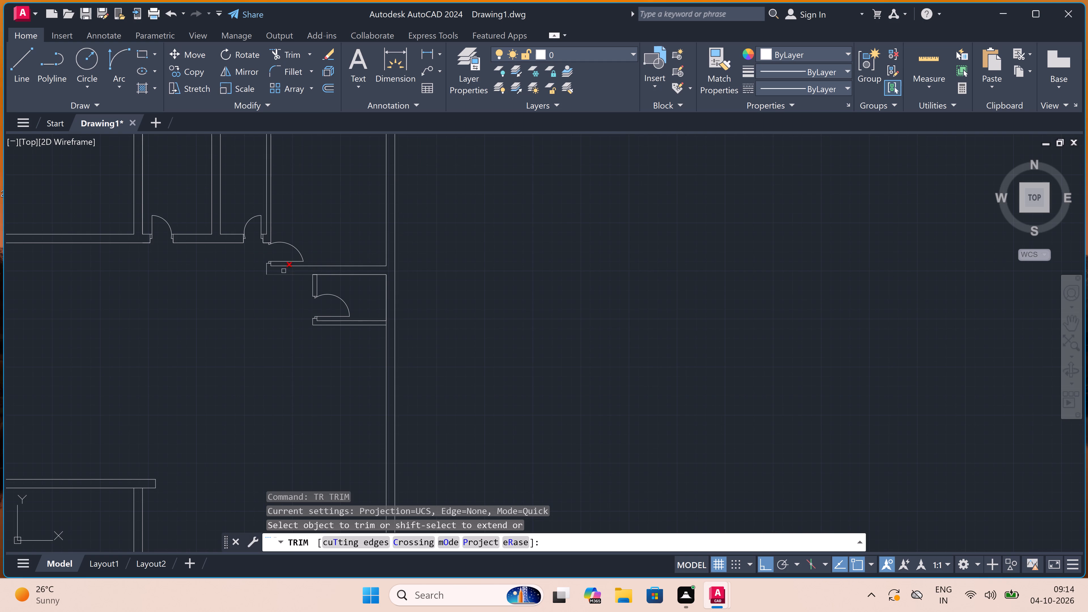
scroll(310, 265, up, 2)
scroll(321, 289, up, 2)
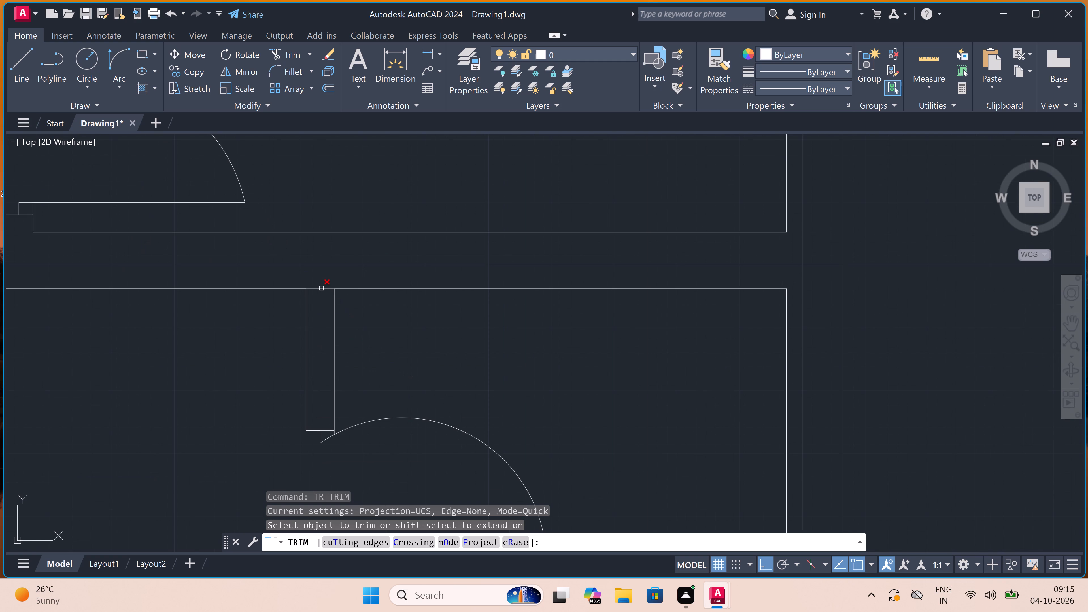
triple_click(322, 289)
scroll(316, 262, down, 3)
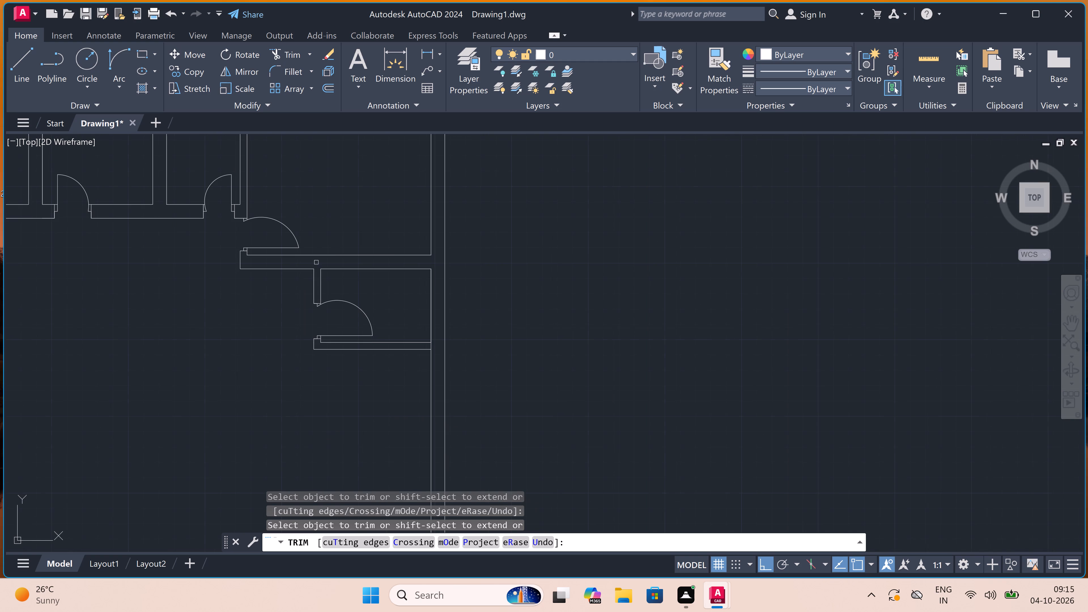
Trim the right outer wall's inner face between the two faces of the small room's bottom wall.
scroll(425, 352, up, 3)
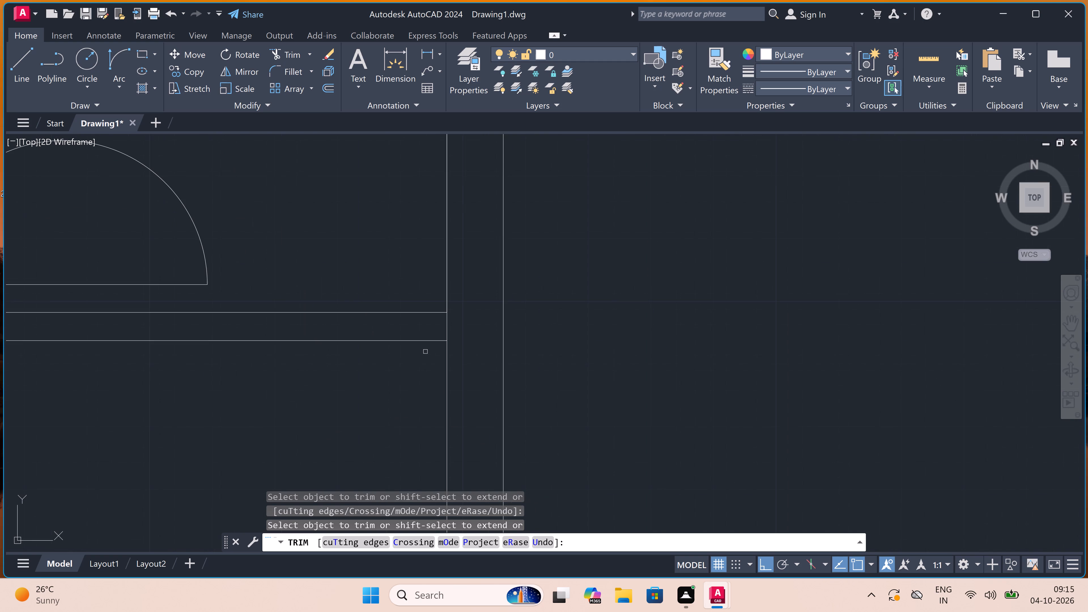
scroll(458, 314, up, 1)
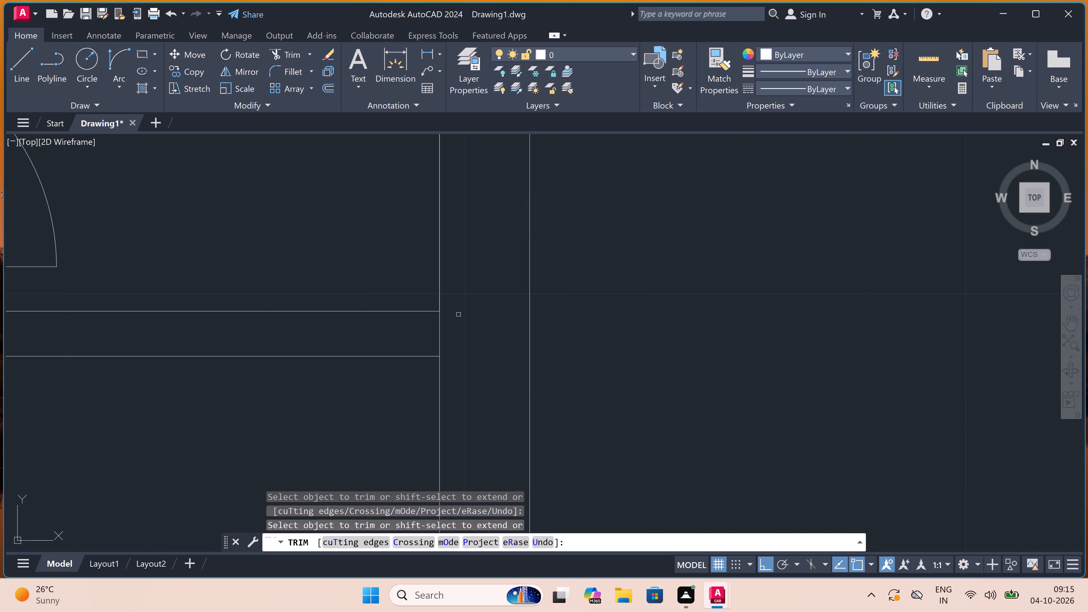
scroll(458, 314, up, 1)
double_click(455, 325)
click(388, 339)
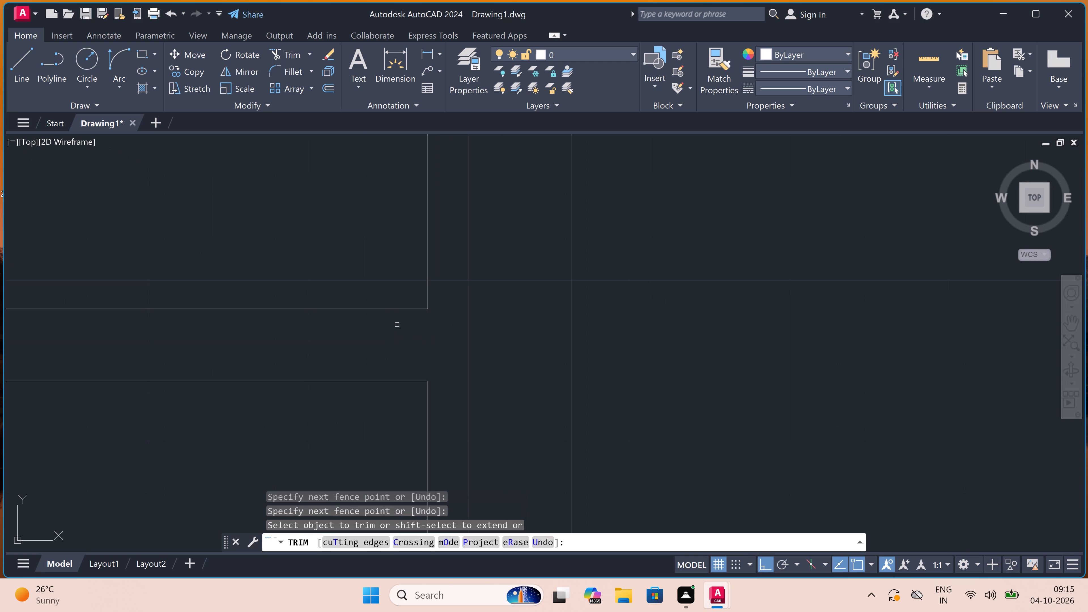
scroll(397, 325, down, 4)
scroll(367, 352, down, 1)
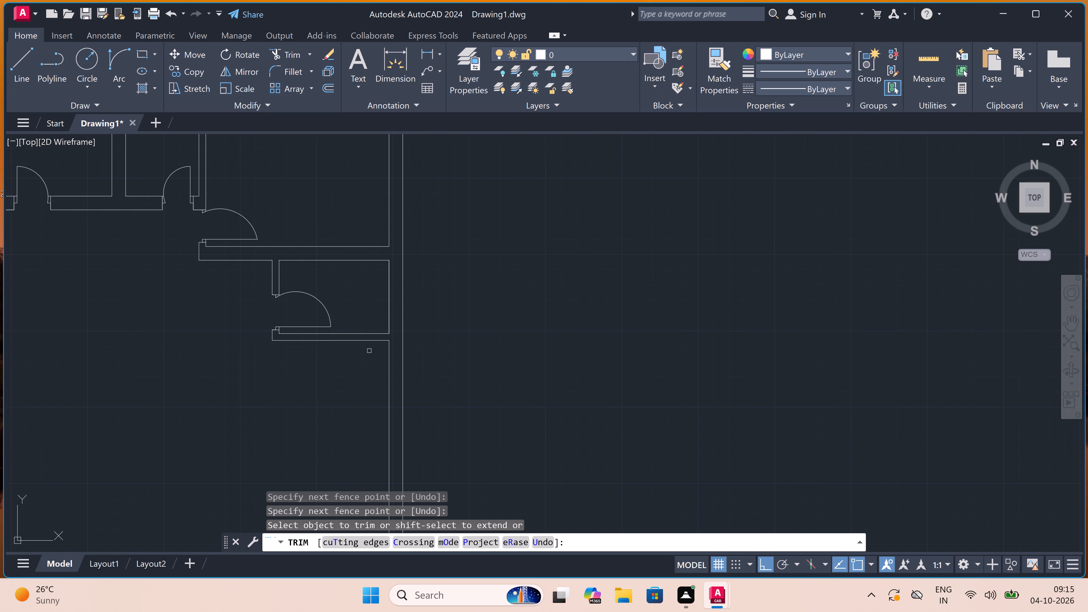
key(Escape)
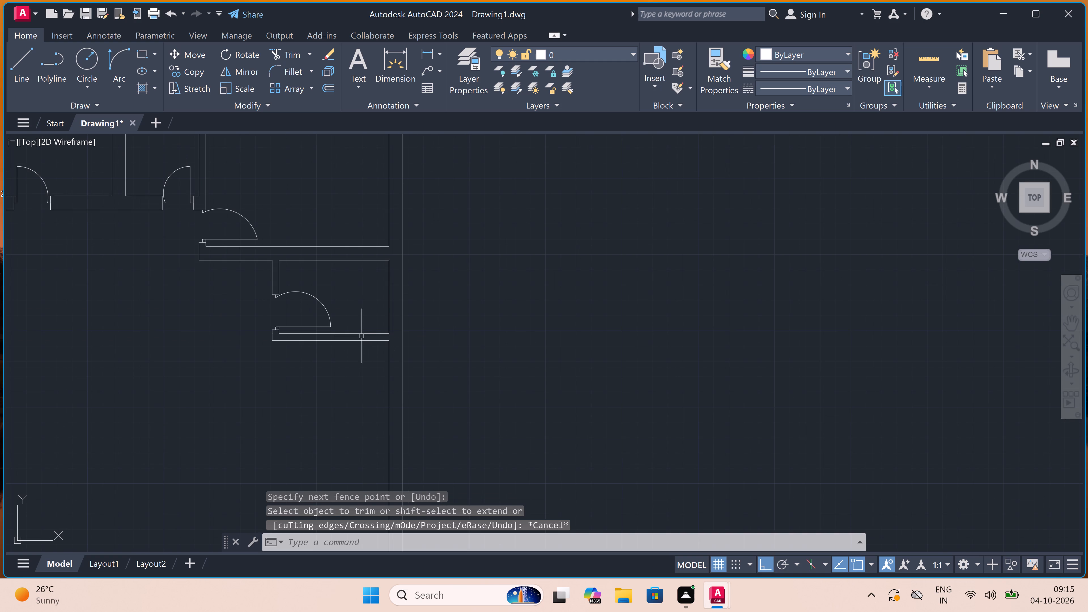
Erase the overlapping 4' line on the right side of the small room.
scroll(380, 286, up, 2)
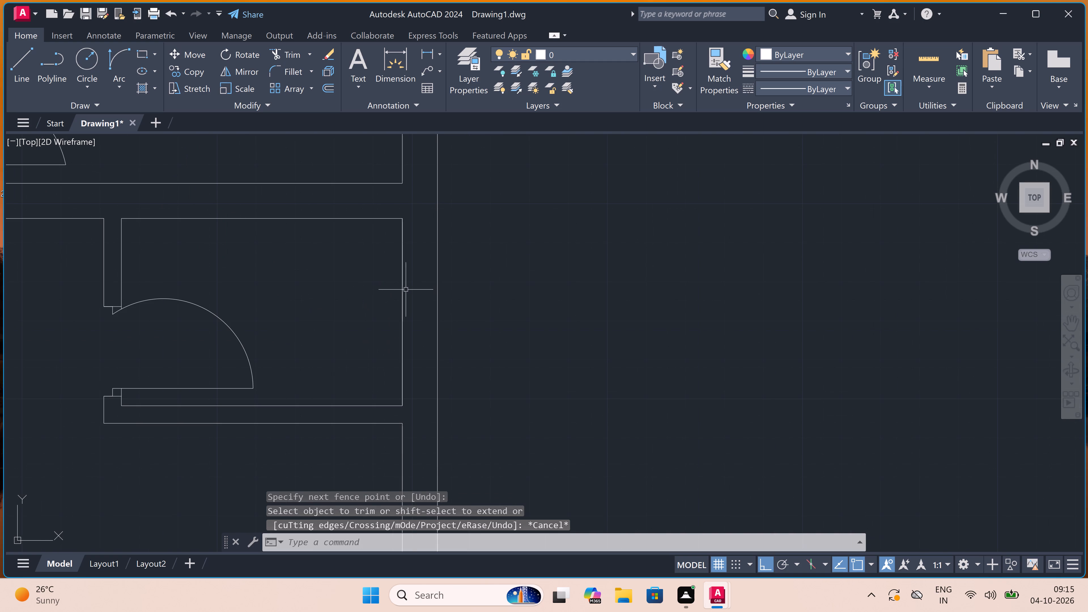
triple_click(402, 289)
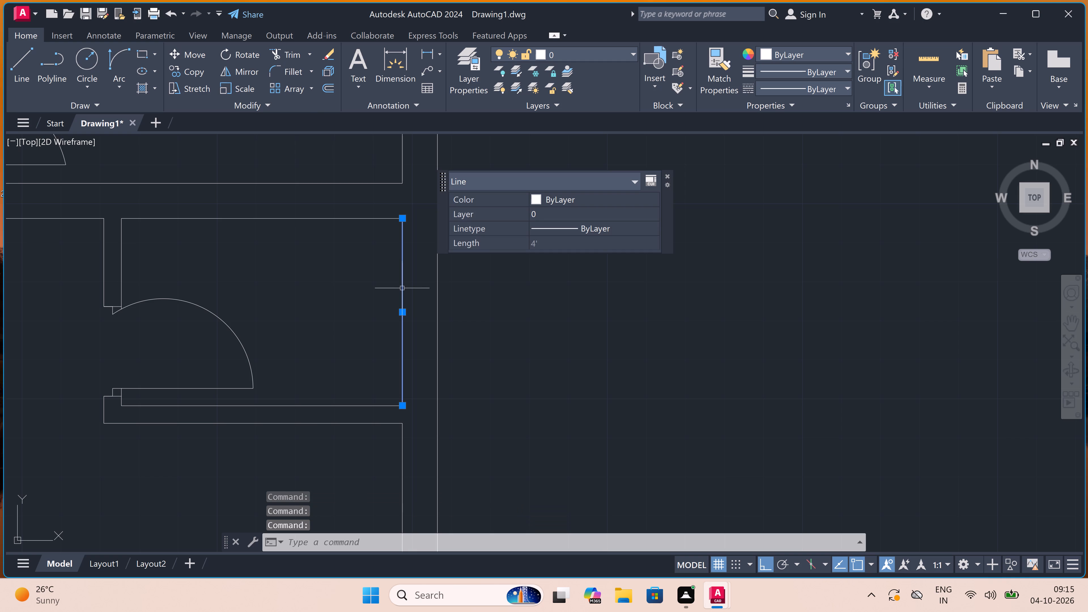
key(Delete)
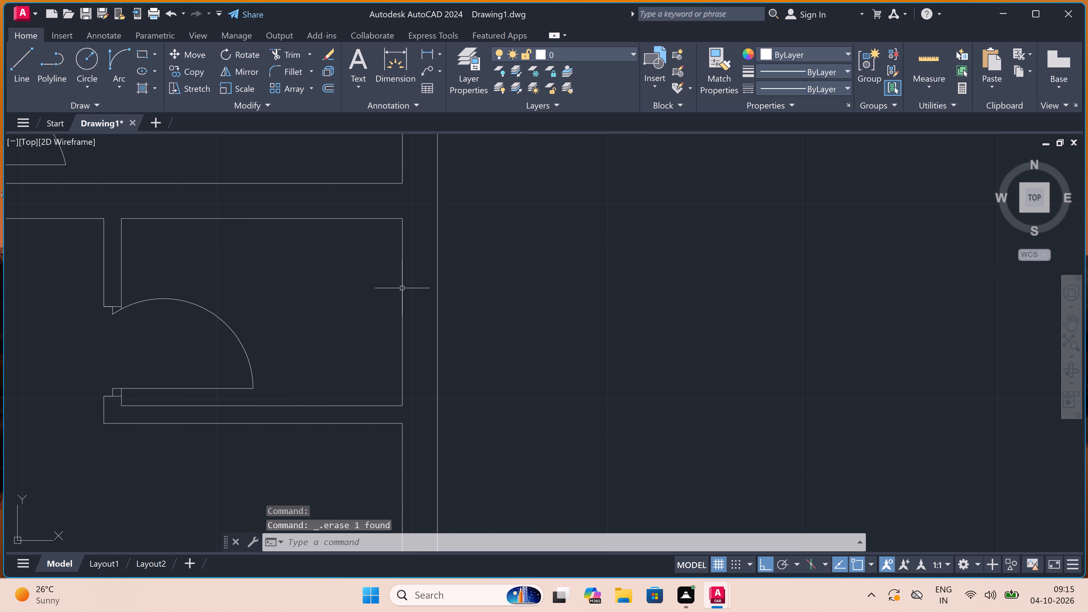
Offset the lower face of the small room's bottom wall 12' downward.
scroll(375, 288, down, 3)
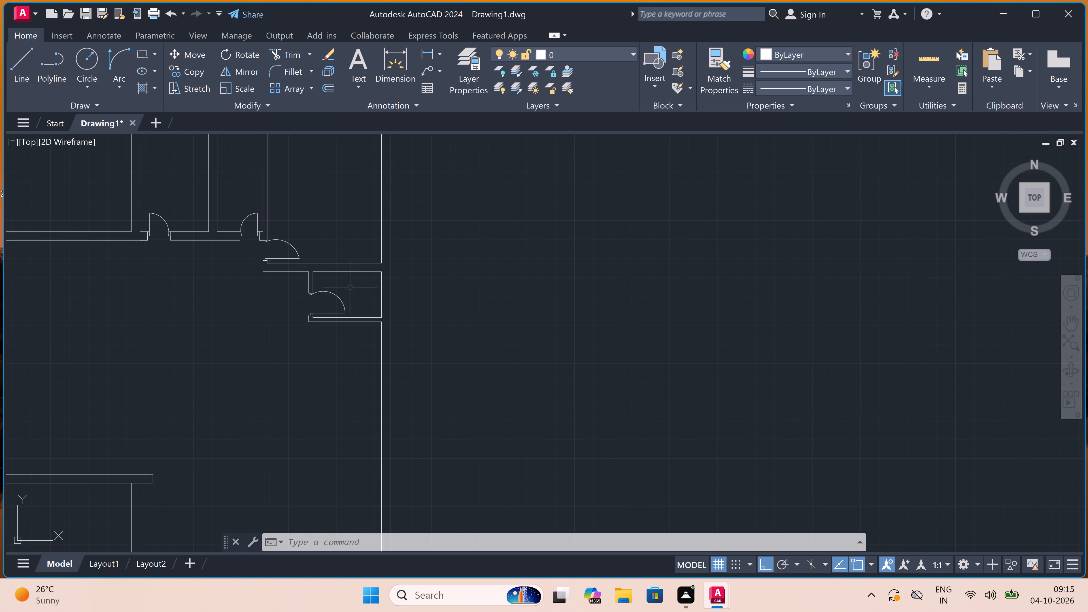
scroll(350, 287, down, 2)
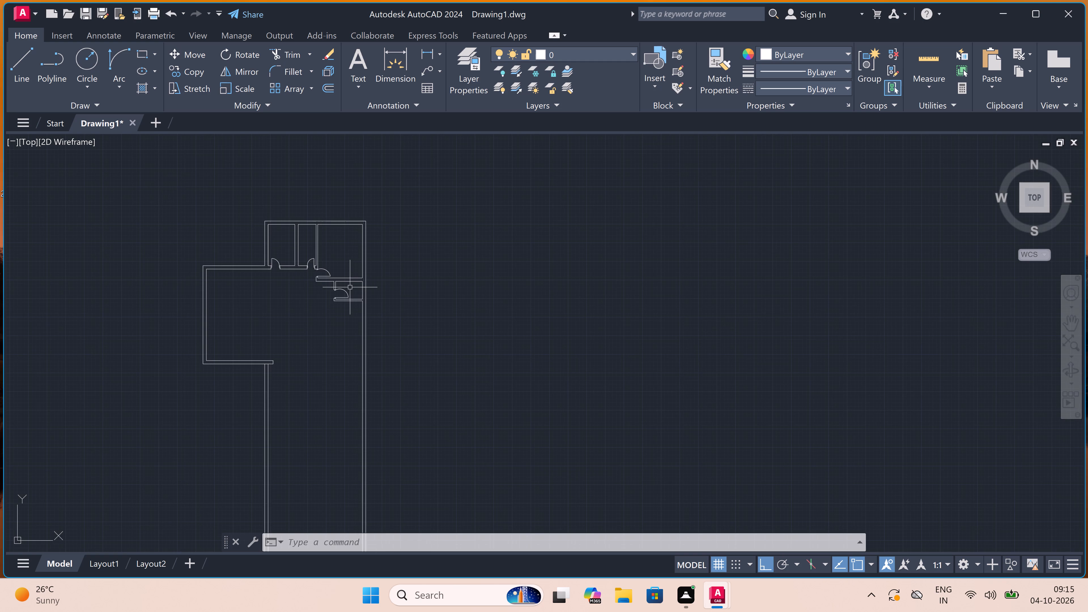
scroll(249, 318, up, 1)
scroll(395, 298, up, 2)
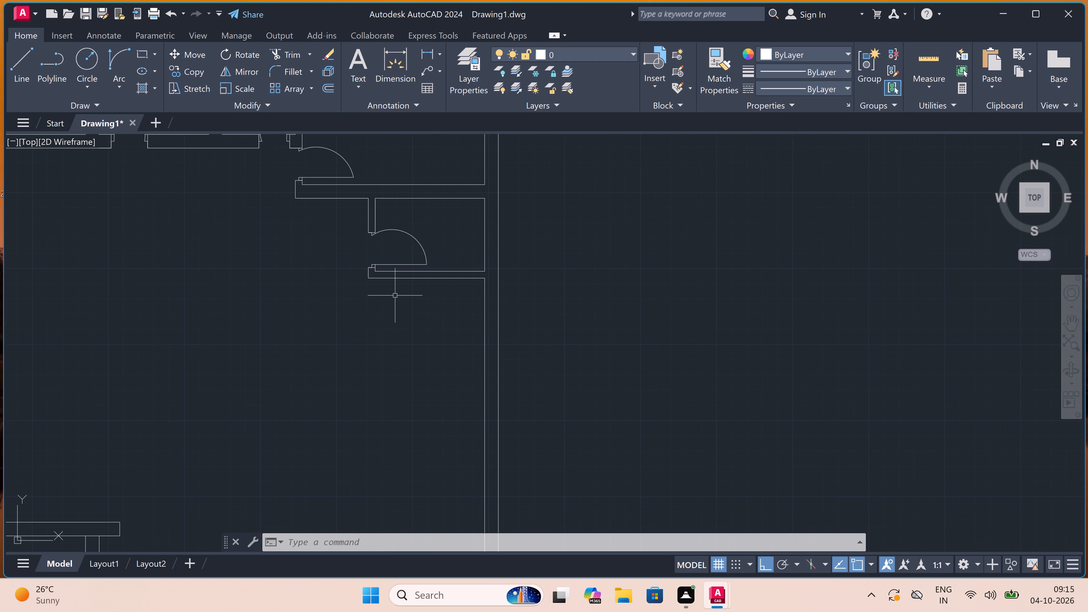
text(o)
key(space)
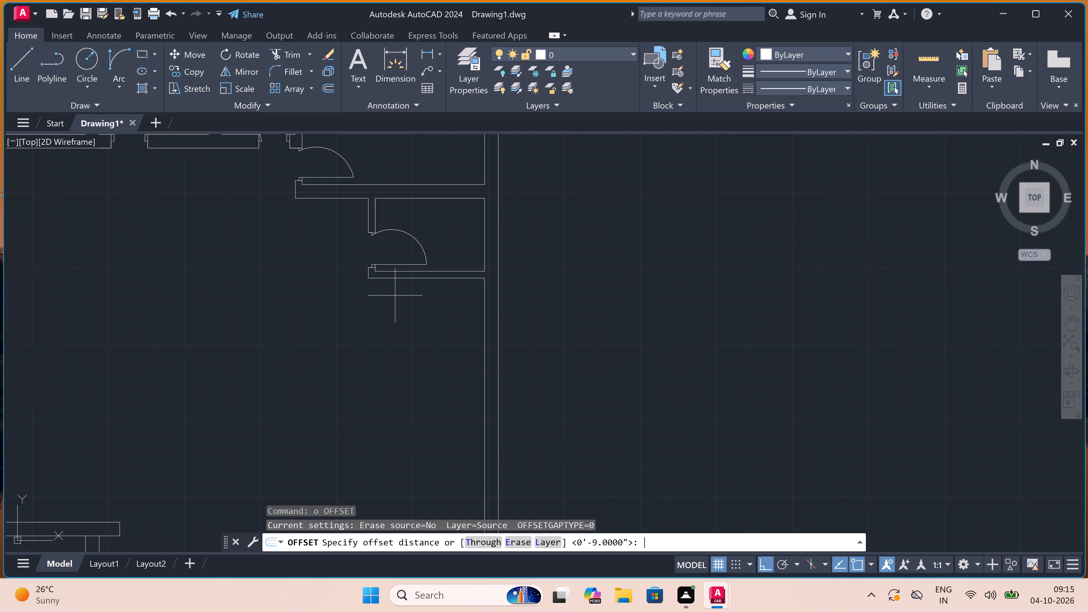
scroll(395, 296, up, 1)
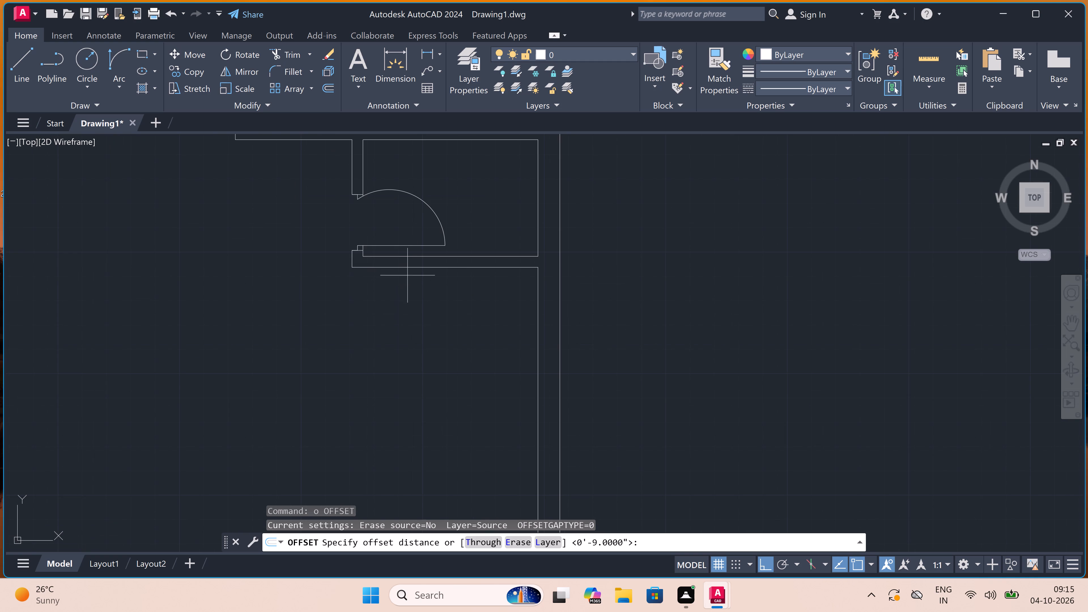
click(408, 267)
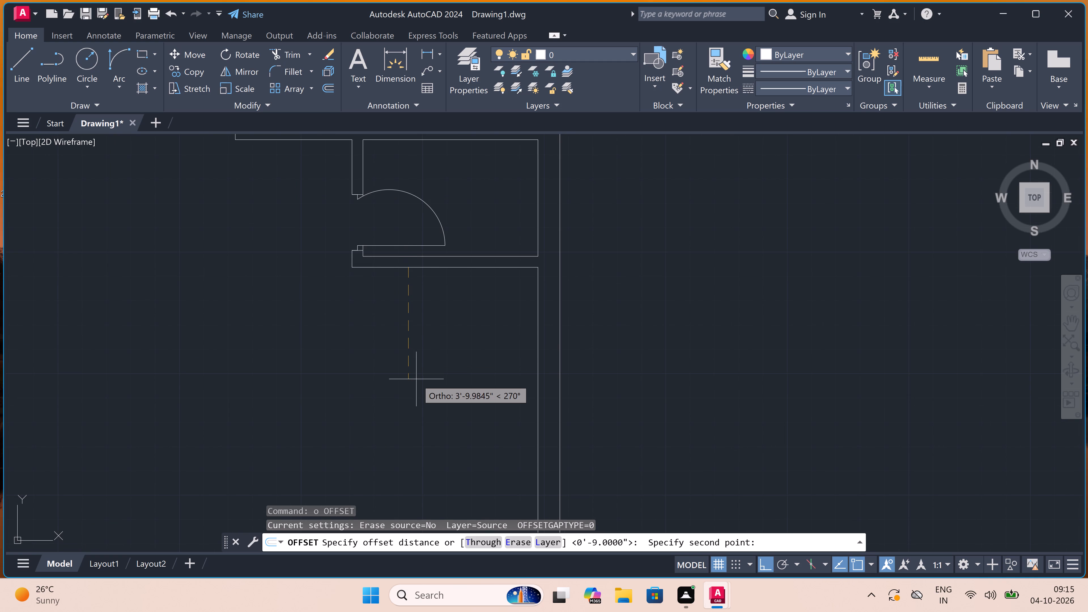
text(12)
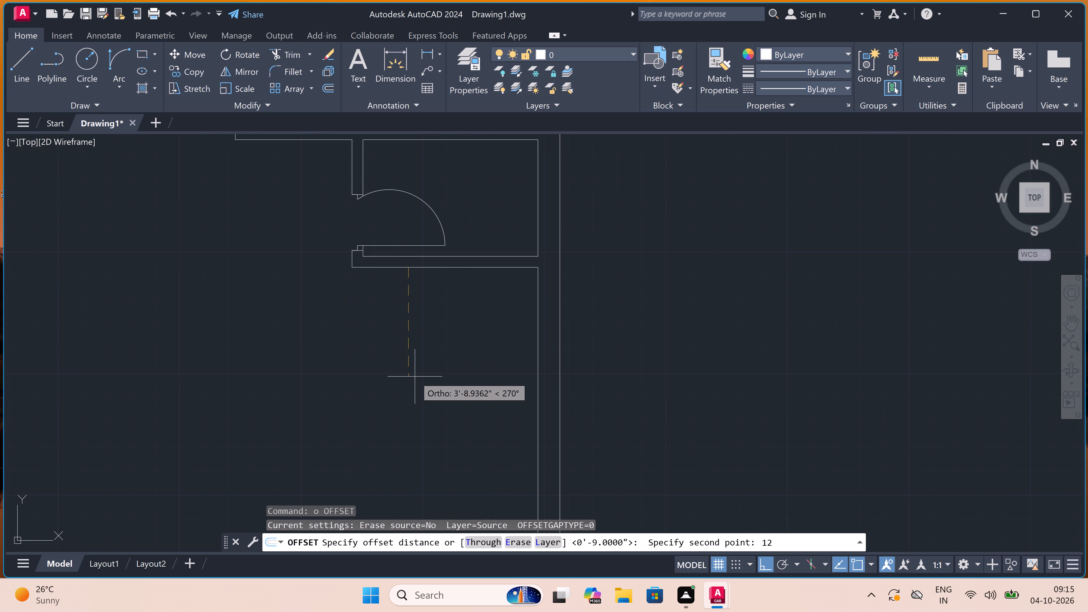
text(')
key(space)
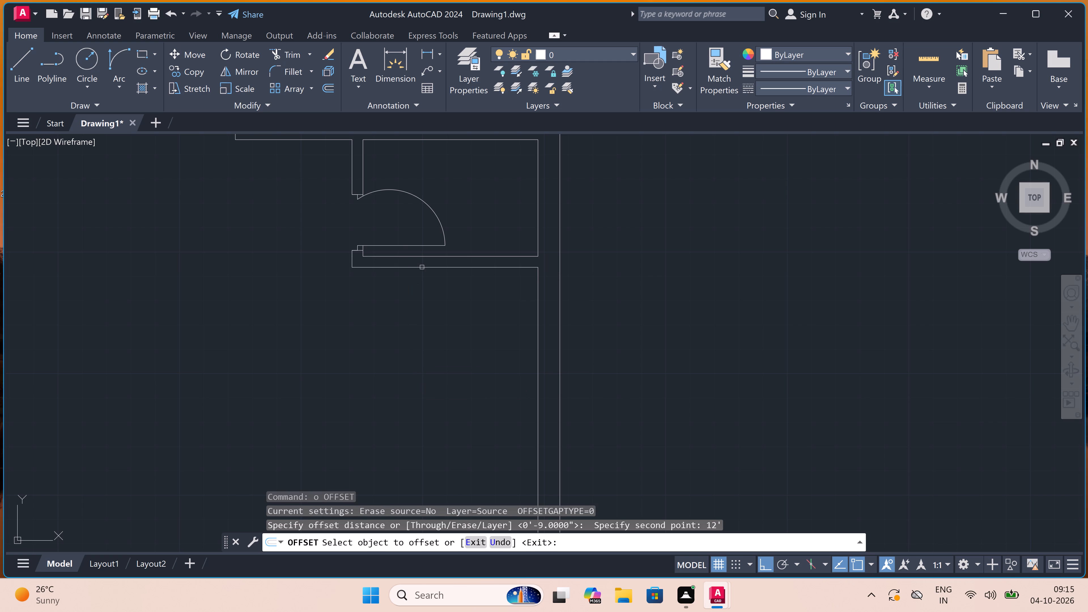
drag(422, 268, 426, 273)
click(430, 332)
scroll(430, 332, down, 4)
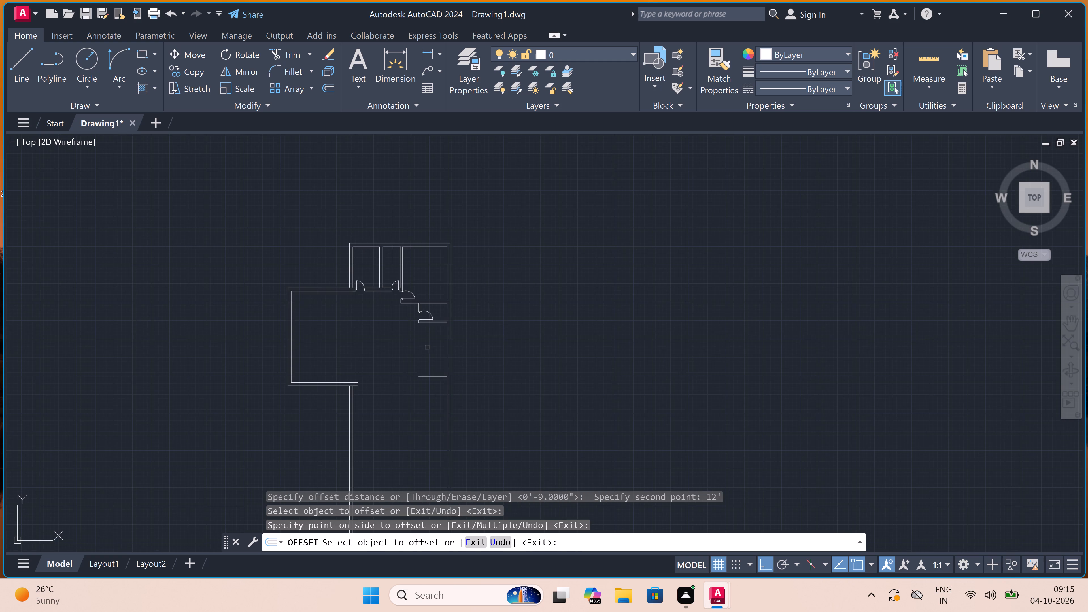
scroll(427, 347, up, 3)
scroll(427, 347, down, 3)
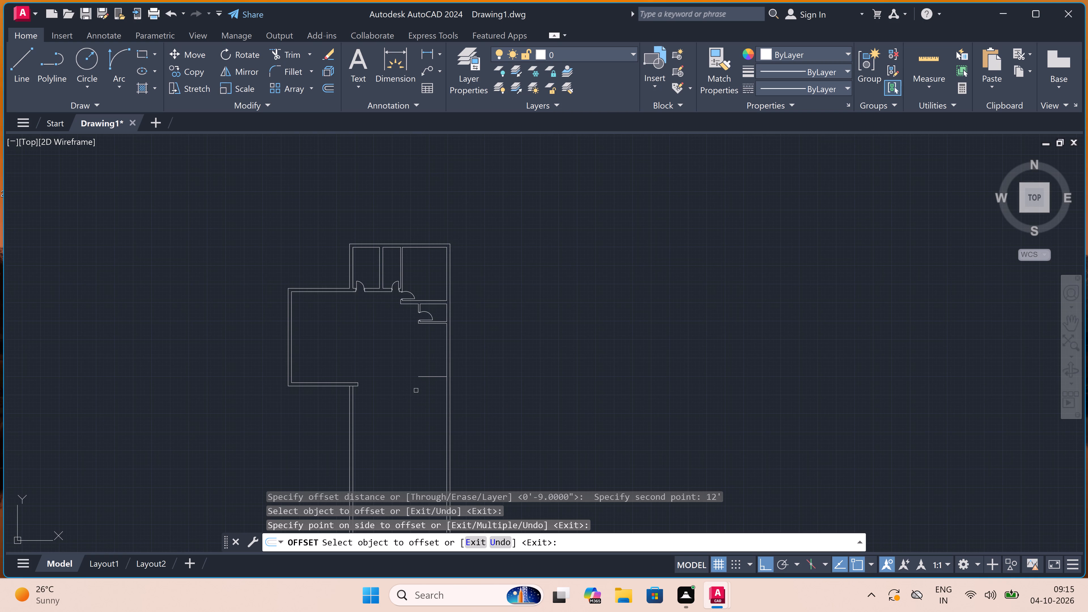
scroll(416, 390, up, 1)
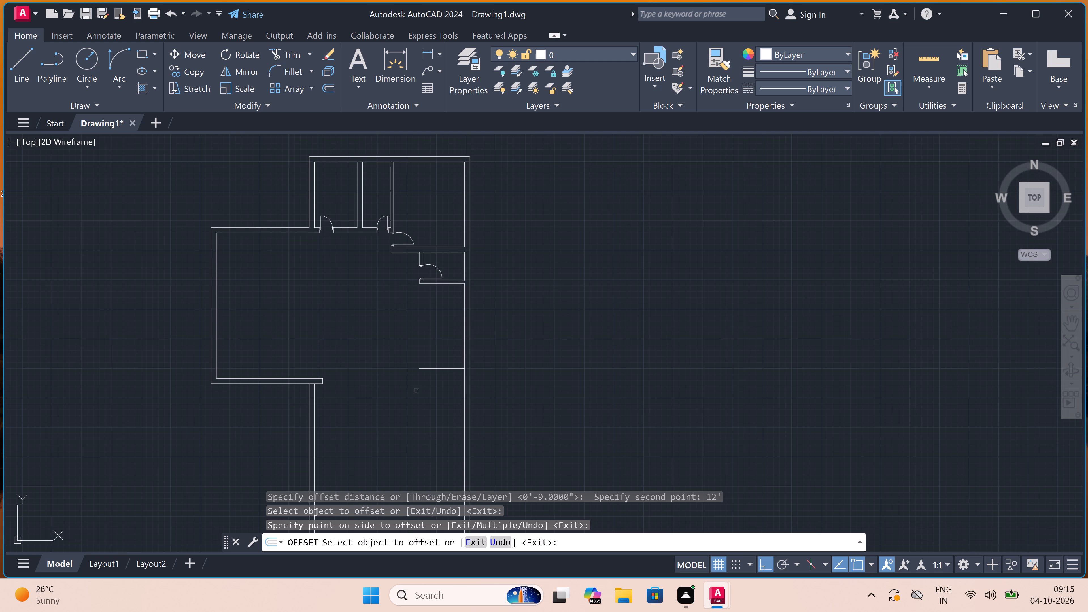
scroll(416, 390, up, 1)
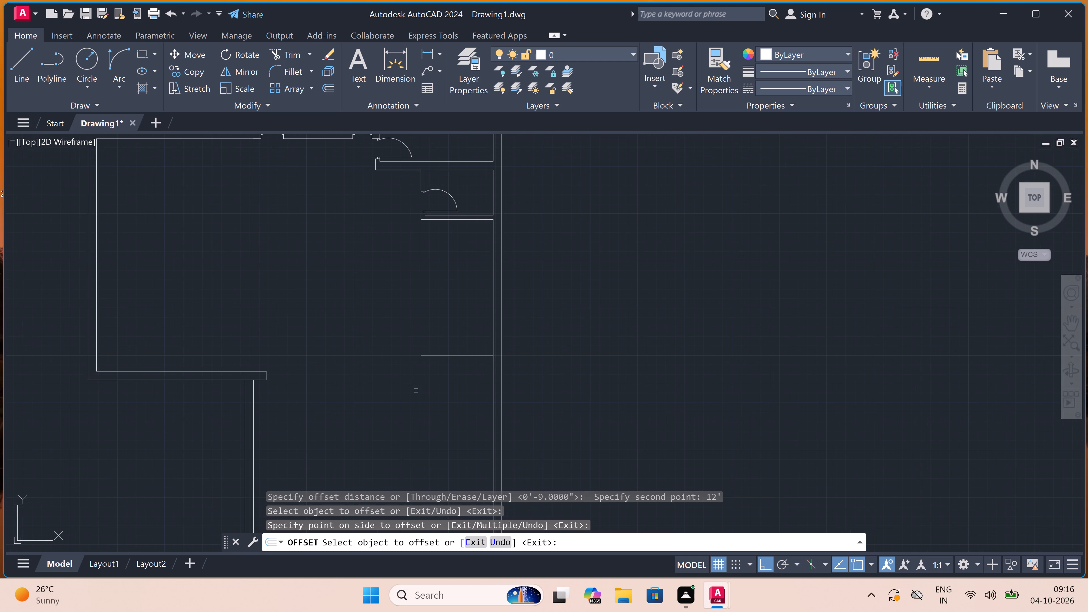
key(Escape)
Offset the new horizontal line below the small room 9" downward for the wall thickness.
key(space)
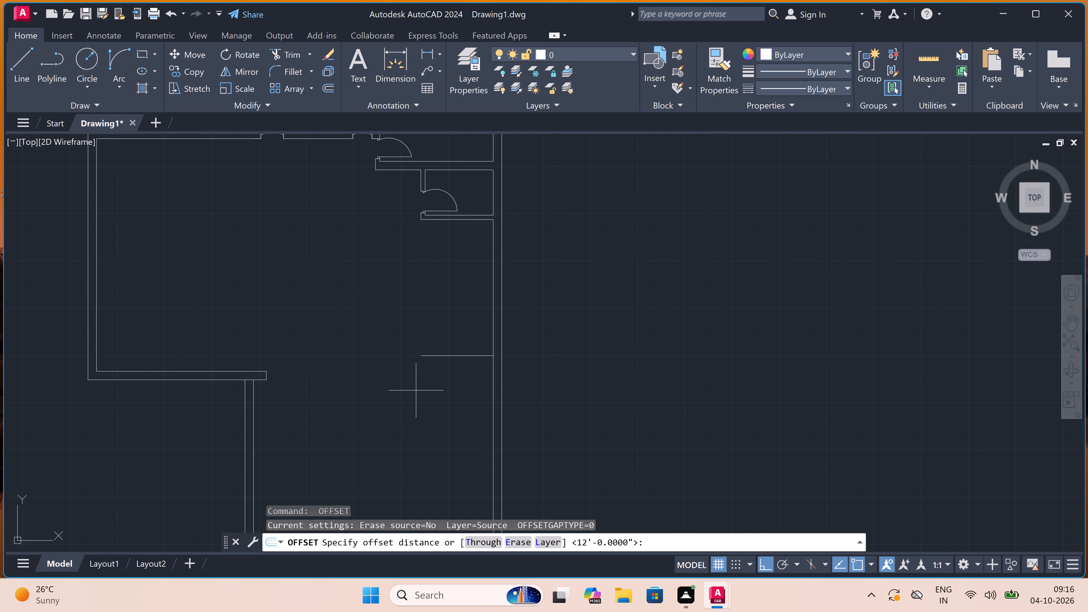
double_click(439, 358)
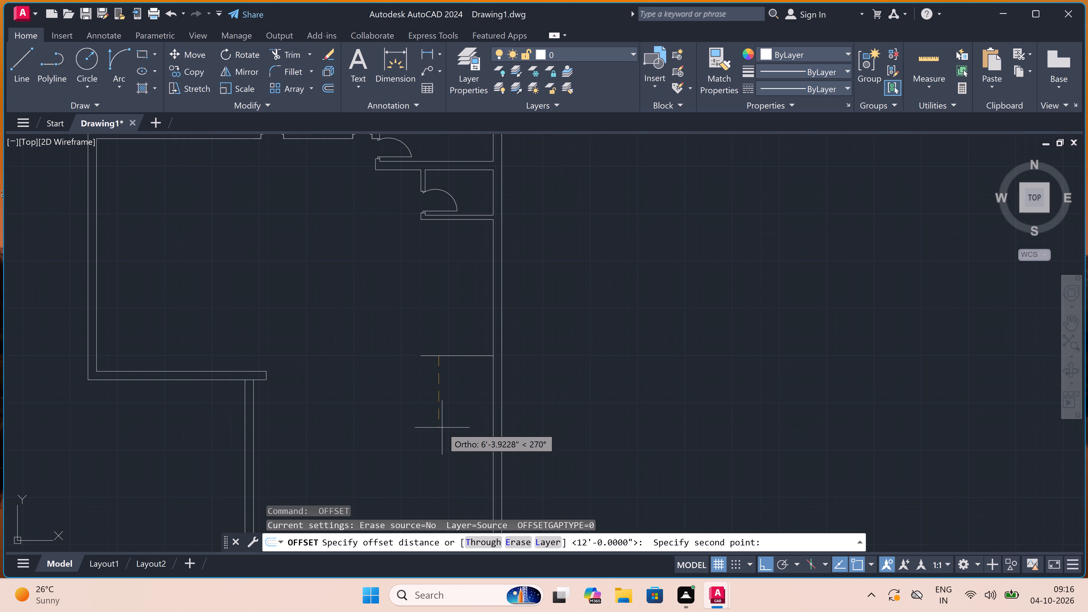
key(9)
text(")
key(space)
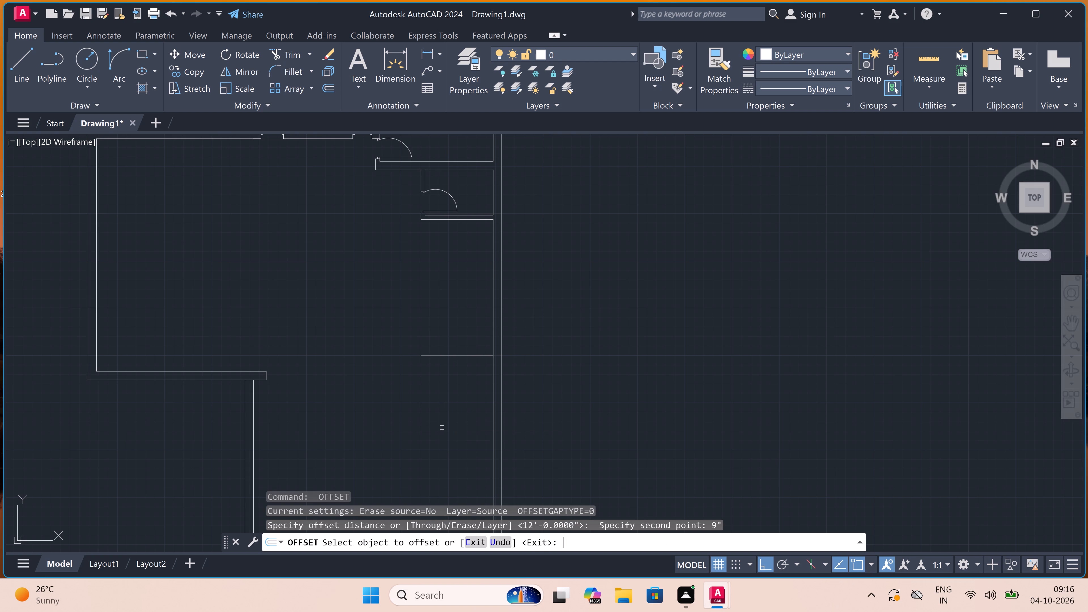
click(431, 355)
click(436, 379)
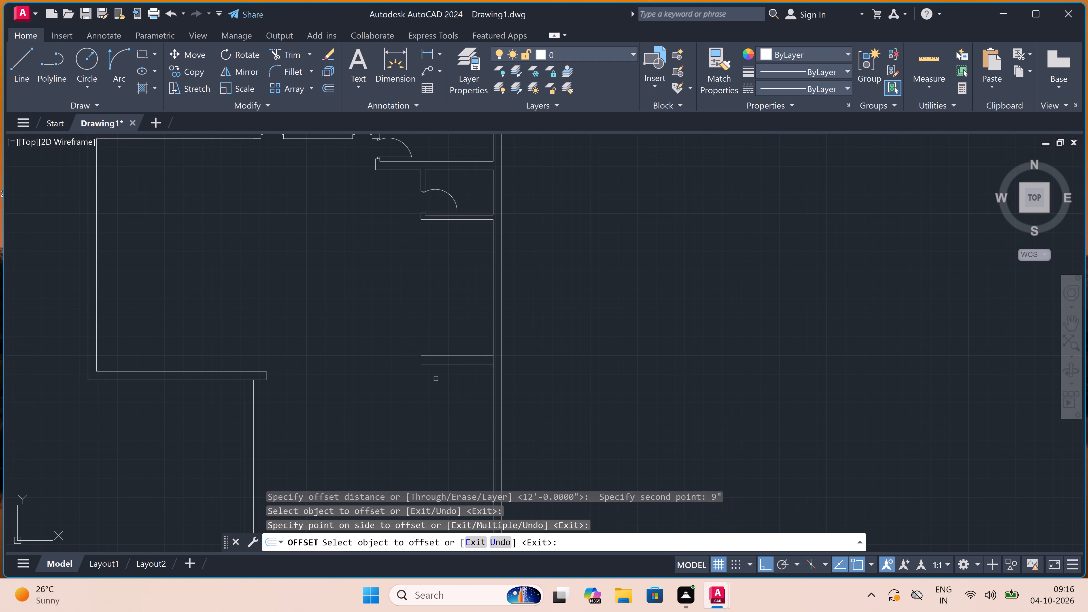
text(zxs)
key(Escape)
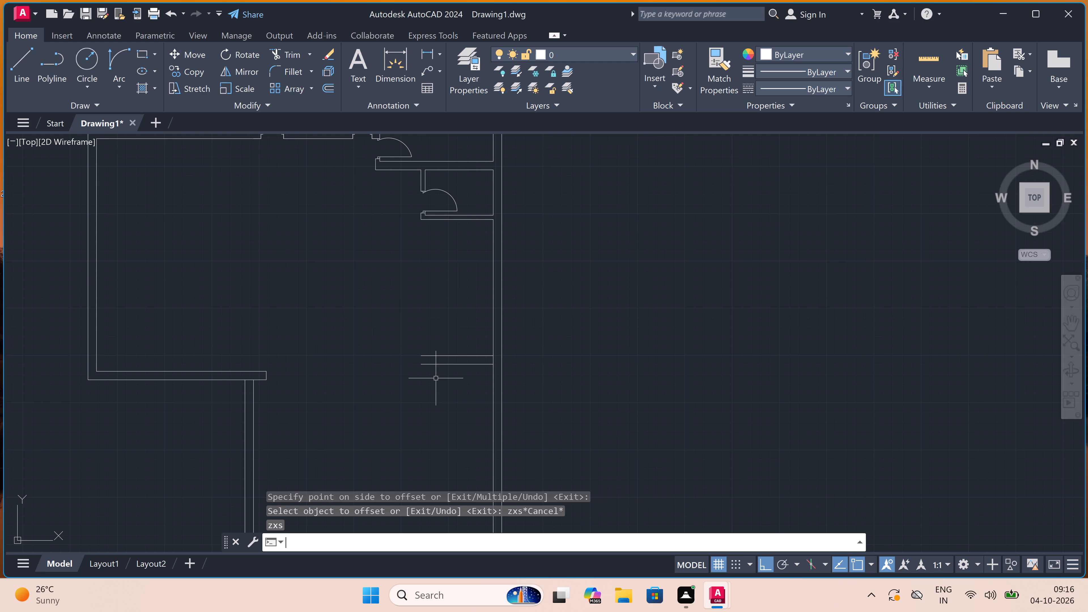
Draw a line 8' leftward from the right wall along the lowest offset line, continuing straight up to the underside of the wall above.
text(l)
key(space)
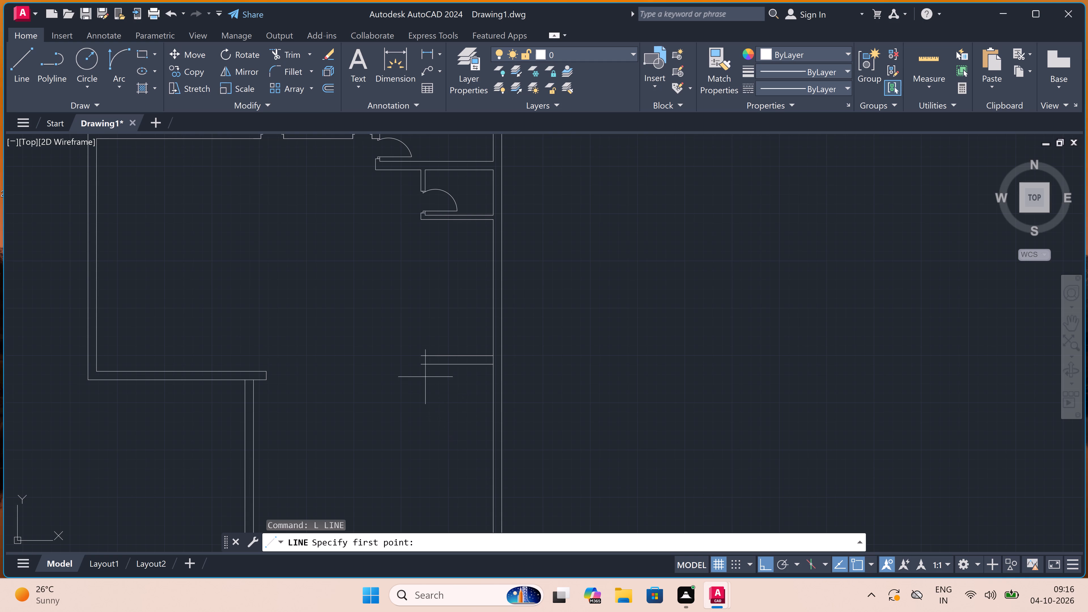
double_click(490, 368)
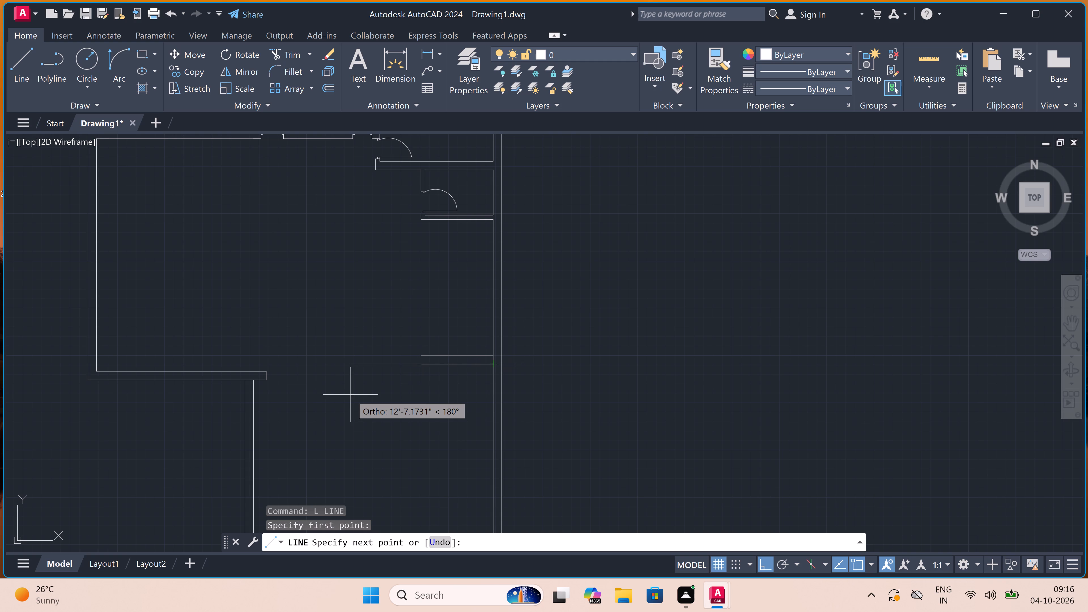
key(8)
text(')
key(space)
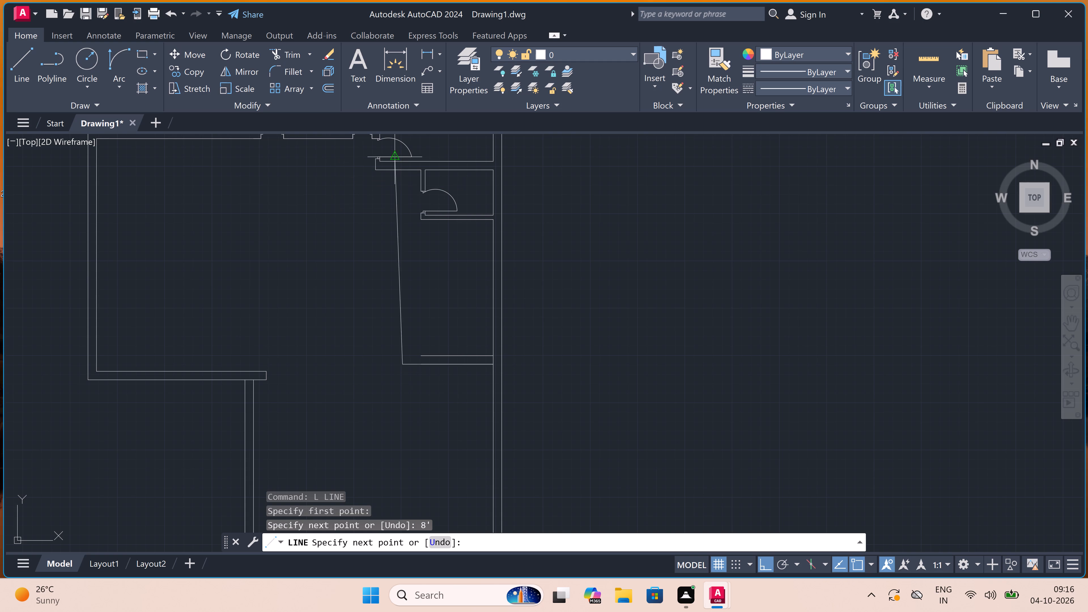
scroll(401, 172, up, 4)
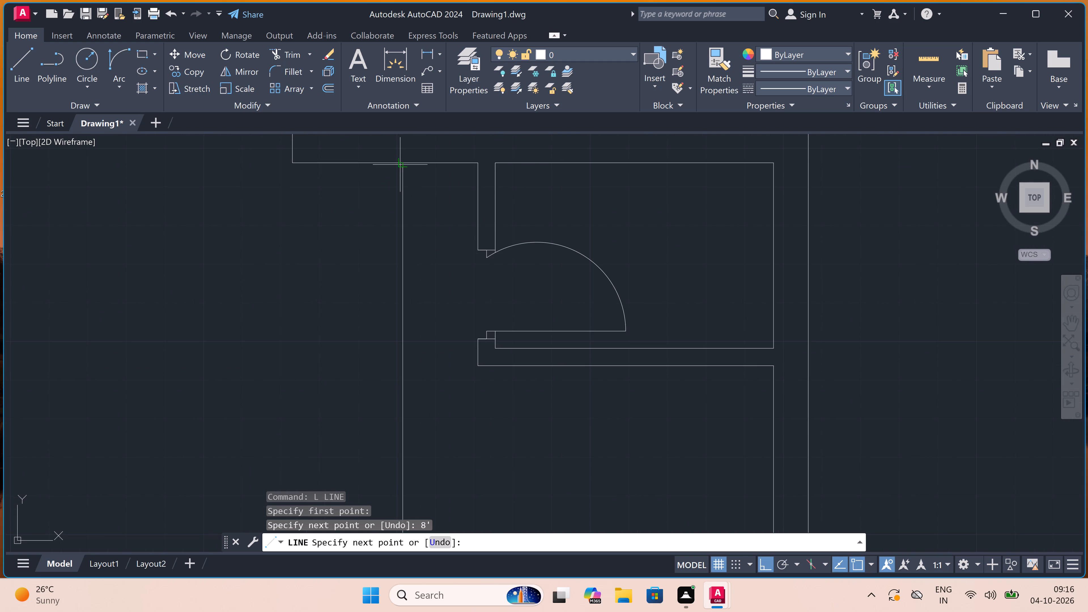
double_click(400, 162)
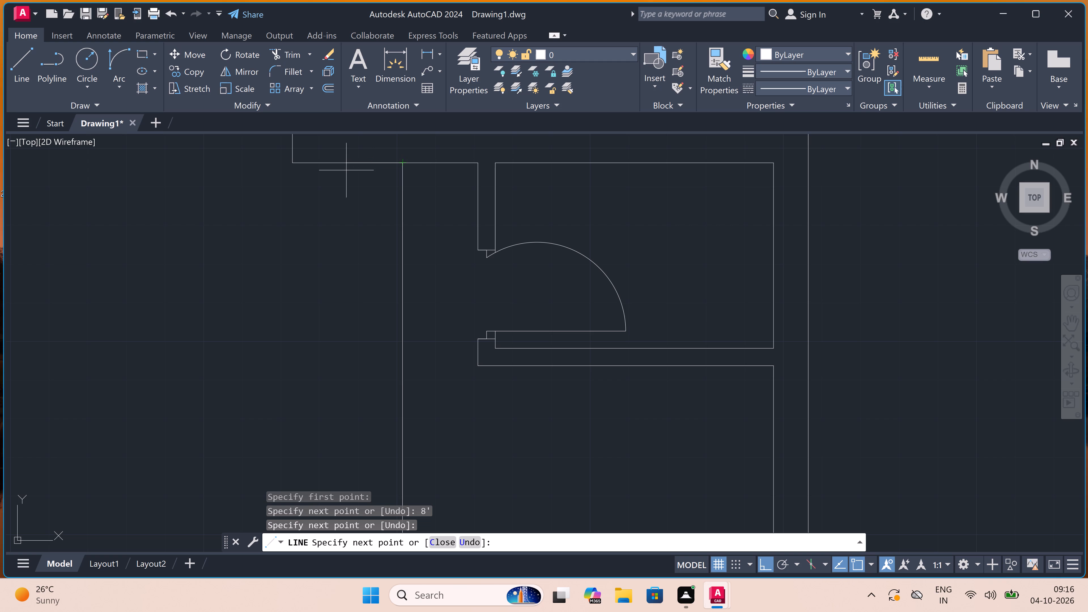
Continue the line 4.5" leftward along the upper wall's underside for the wall thickness, and run it back down toward the room's bottom wall.
key(4)
text(.5)
text(")
key(space)
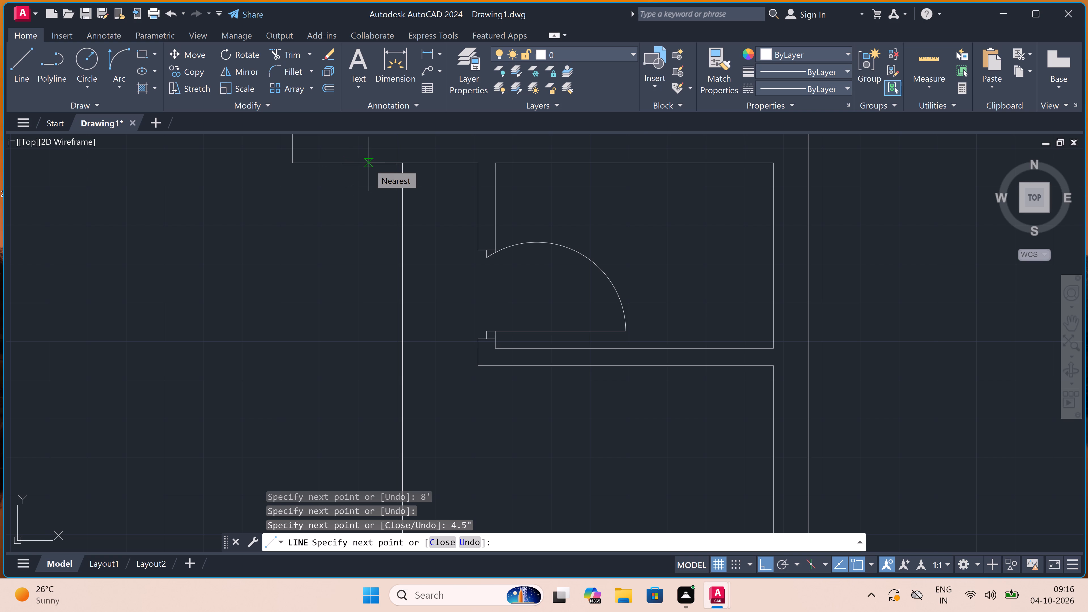
scroll(369, 164, down, 4)
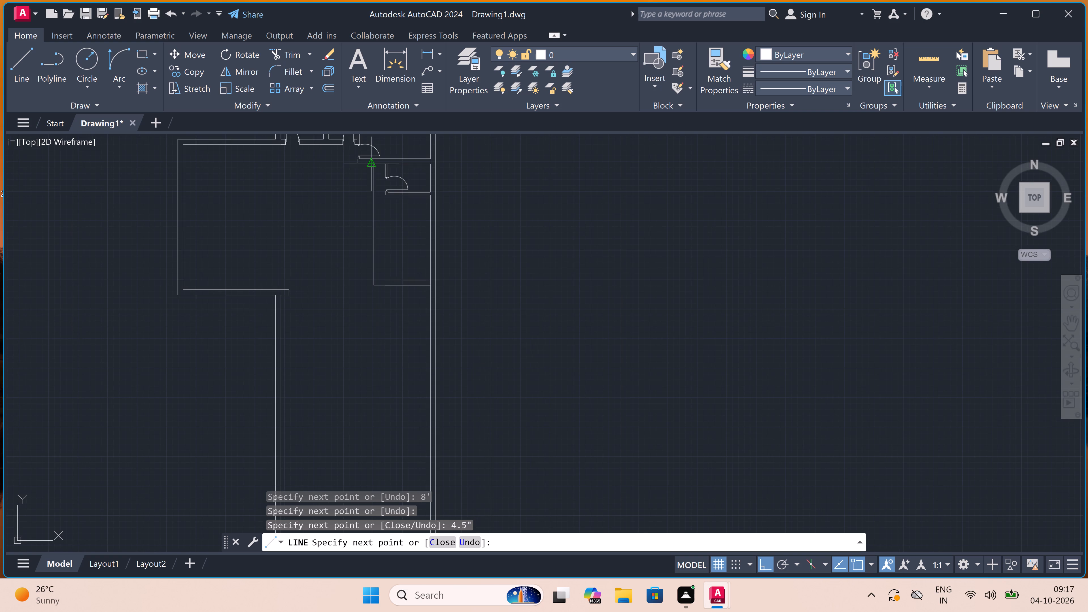
scroll(367, 198, down, 2)
scroll(371, 218, up, 3)
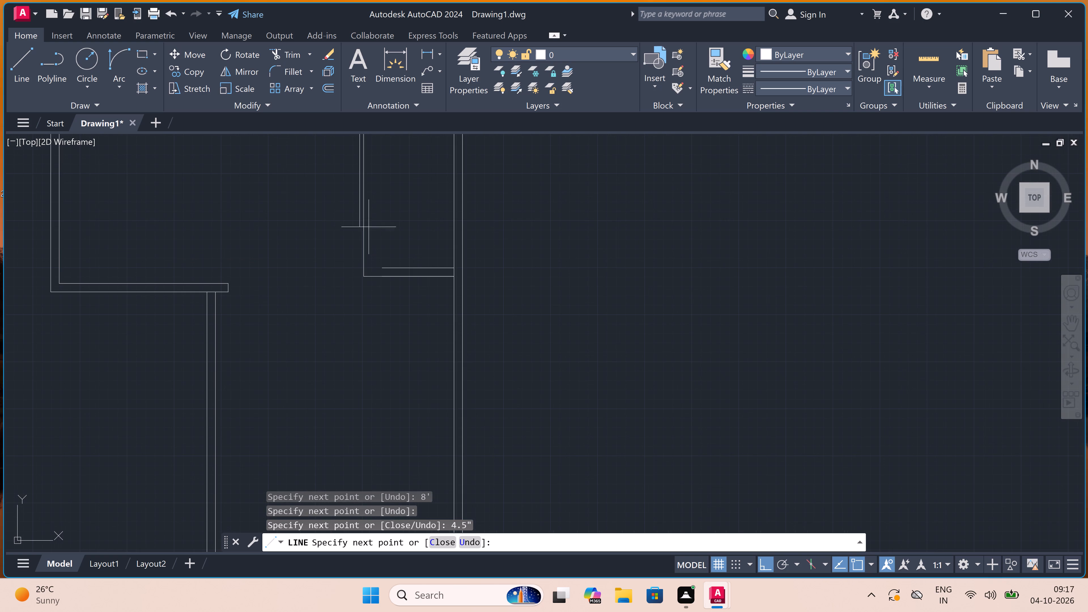
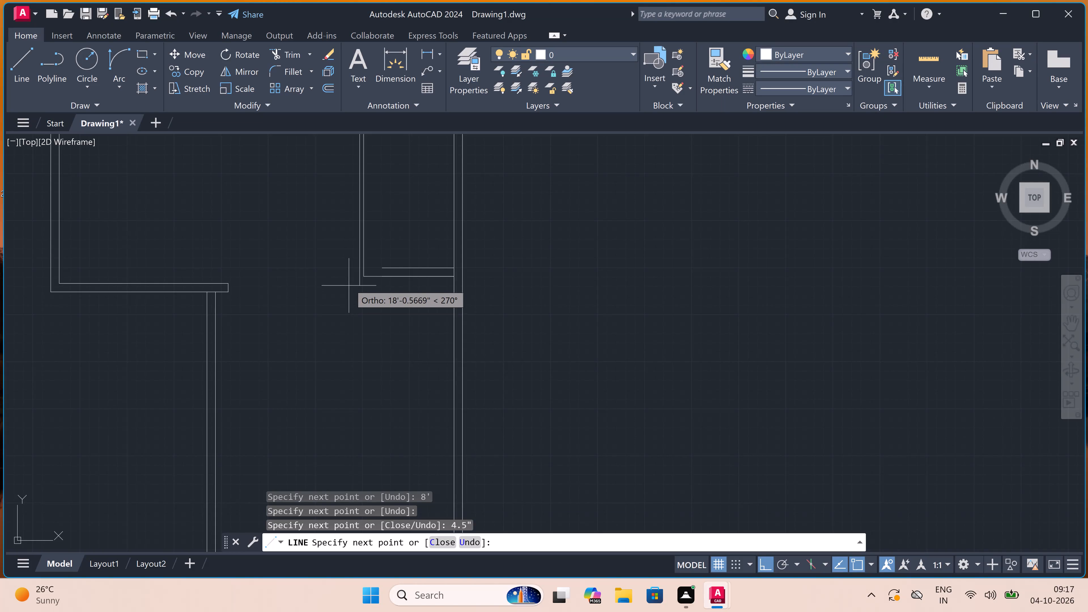
Finish the left wall's outer line level with the bottom wall's lower face and add a short segment across the wall's end.
scroll(349, 275, up, 4)
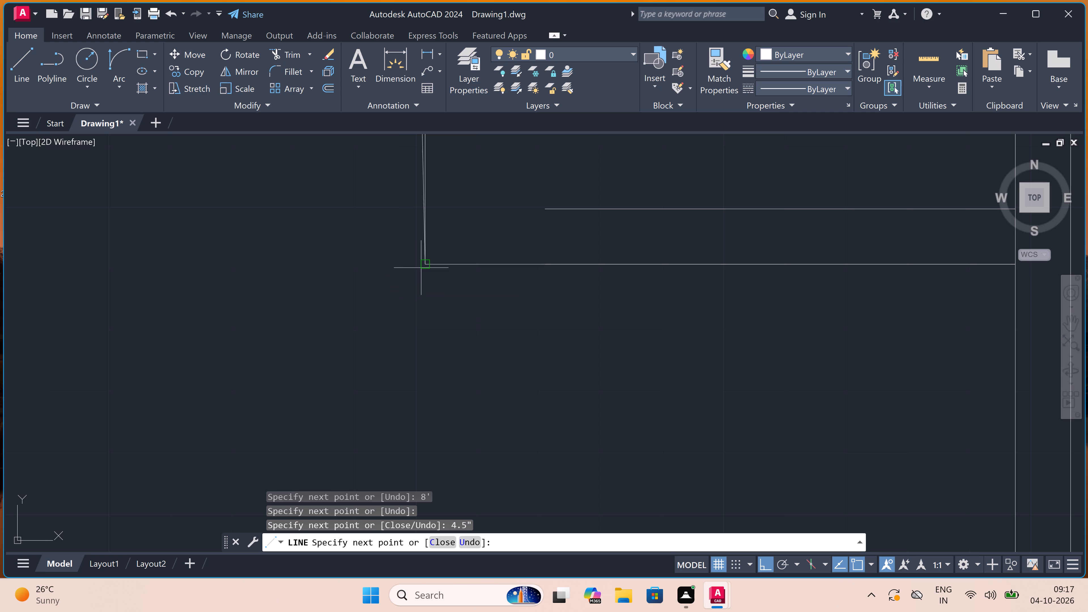
click(402, 266)
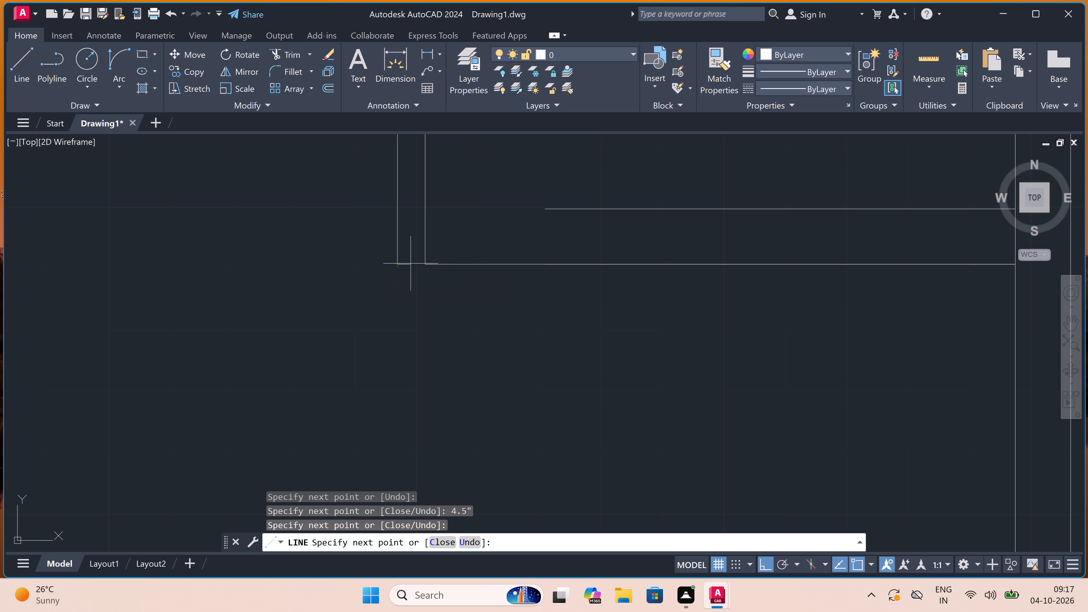
double_click(417, 263)
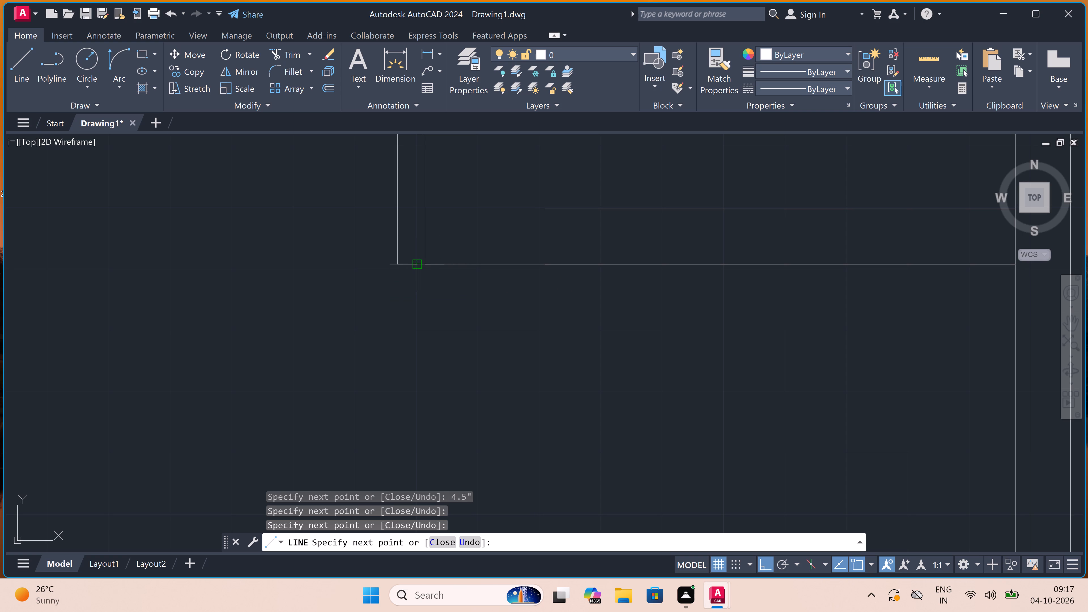
key(Escape)
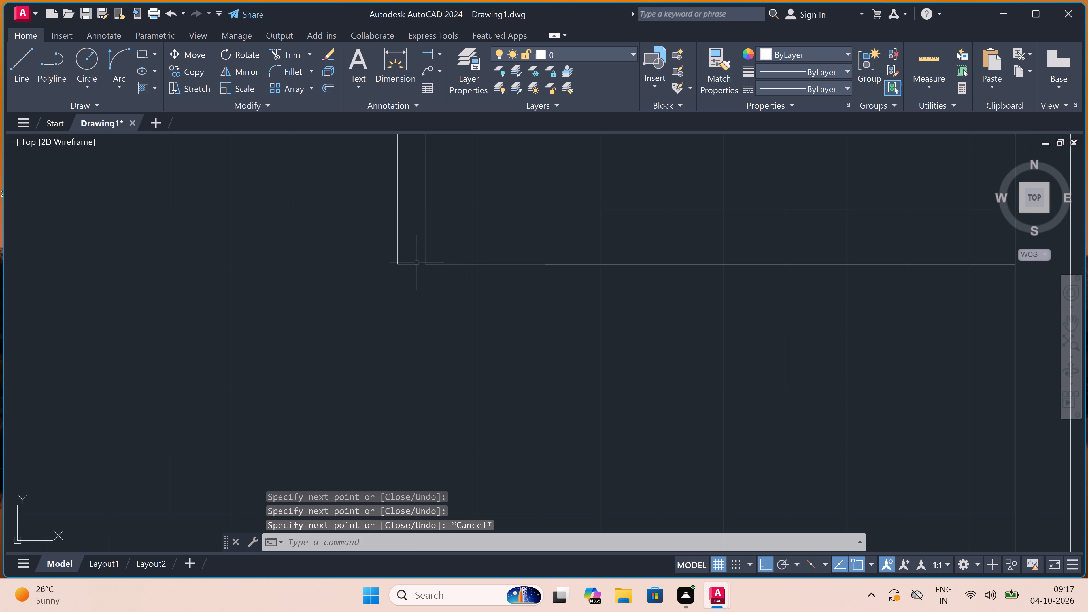
Extend the 8' wide room's two bottom wall lines leftward to meet the new left wall.
scroll(420, 271, up, 1)
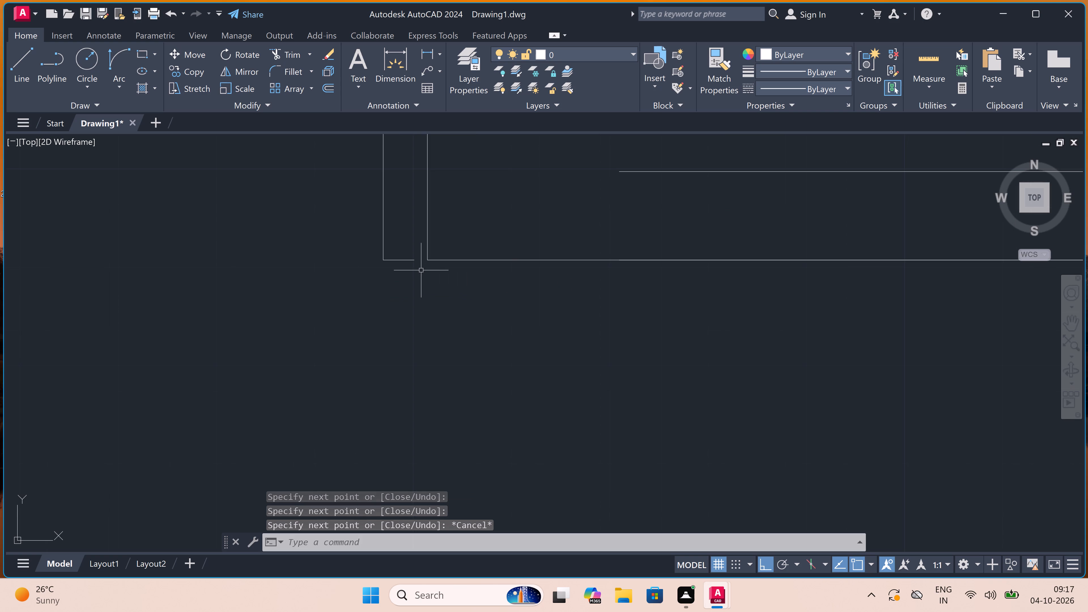
text(ex)
key(space)
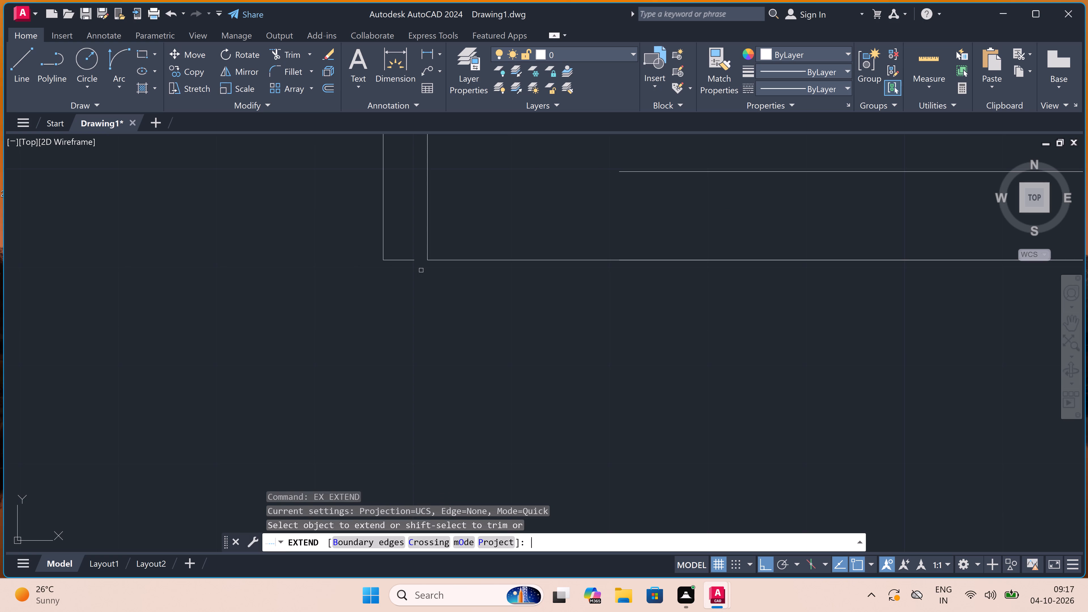
click(397, 262)
scroll(397, 258, down, 3)
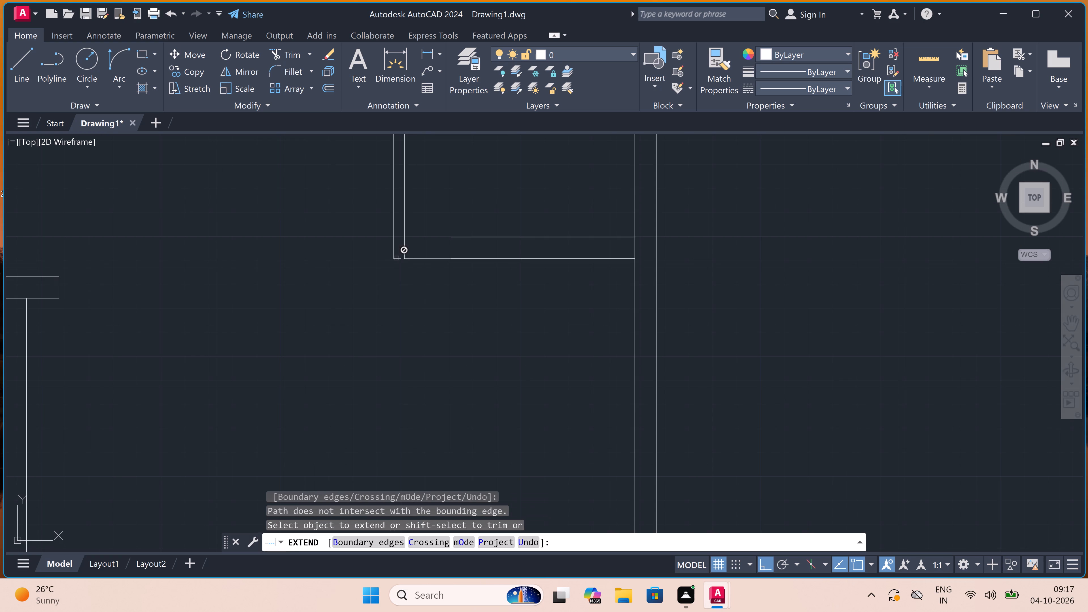
click(397, 258)
scroll(396, 263, up, 3)
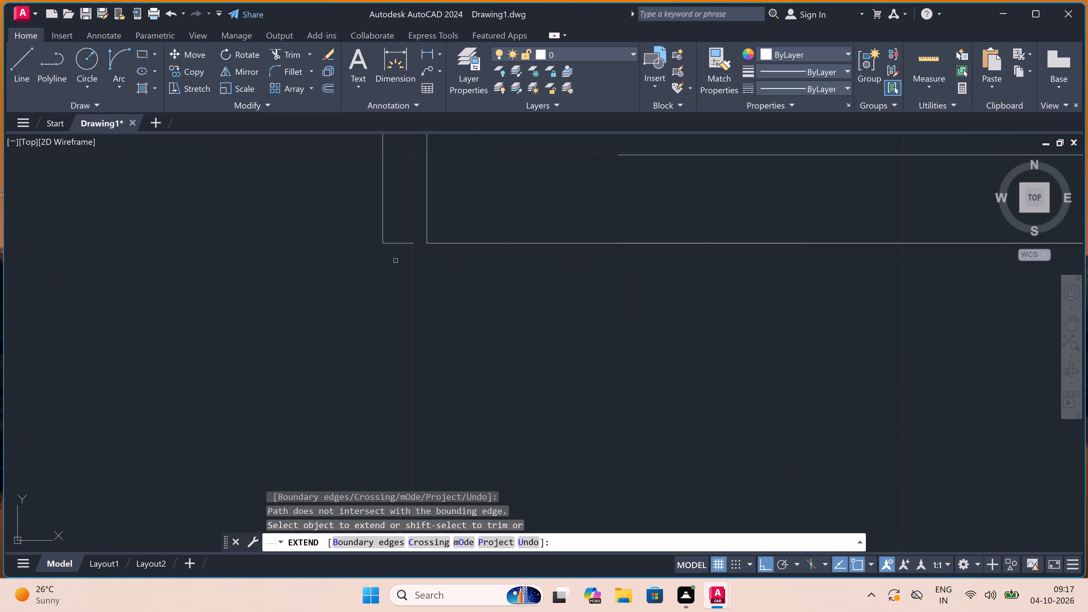
click(391, 243)
scroll(391, 243, down, 4)
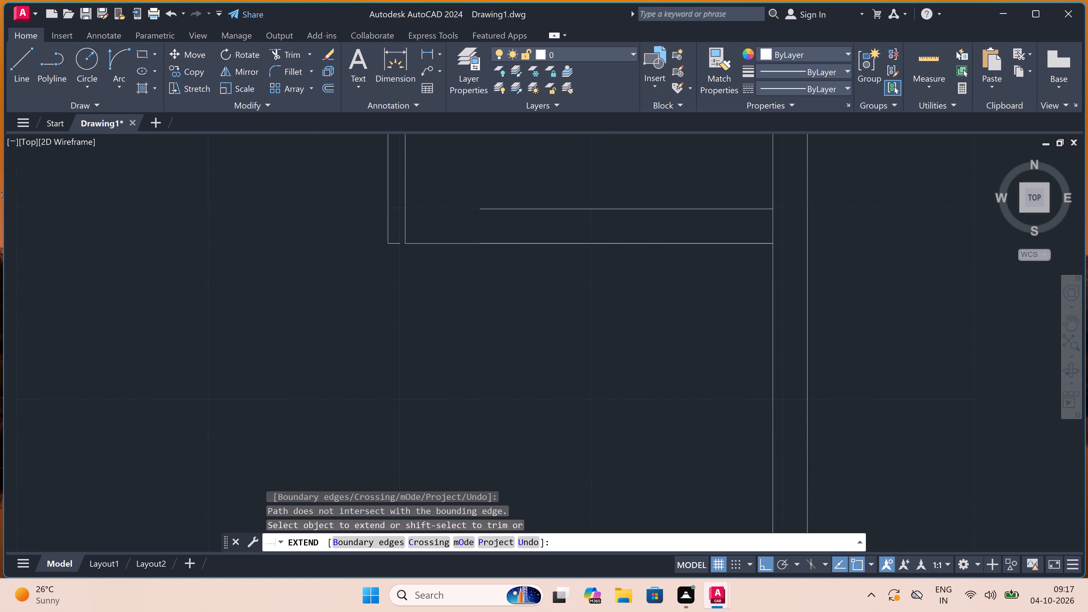
double_click(430, 215)
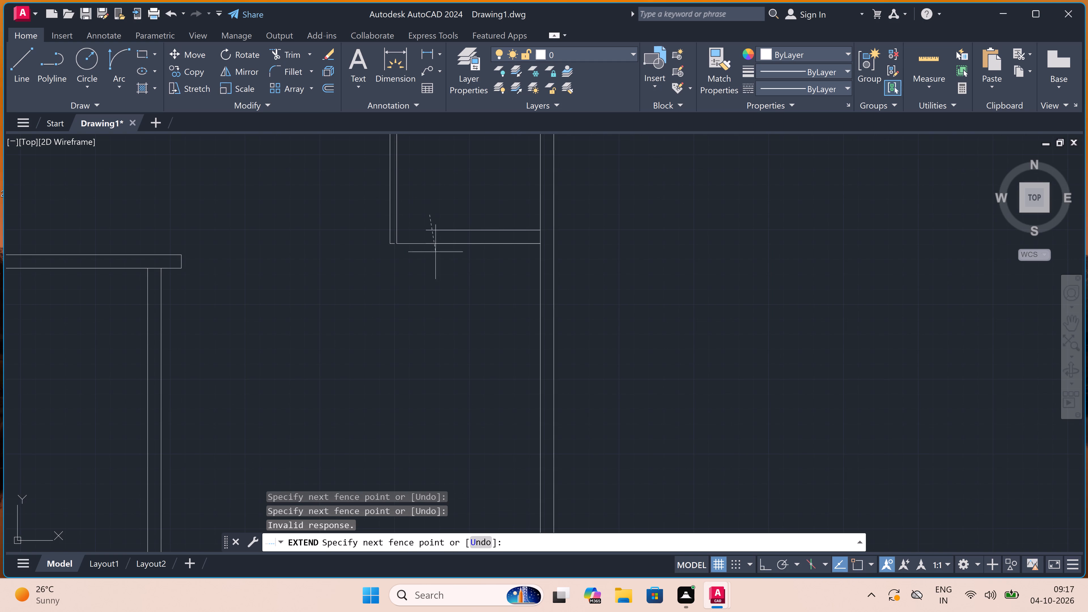
click(439, 274)
scroll(394, 250, up, 3)
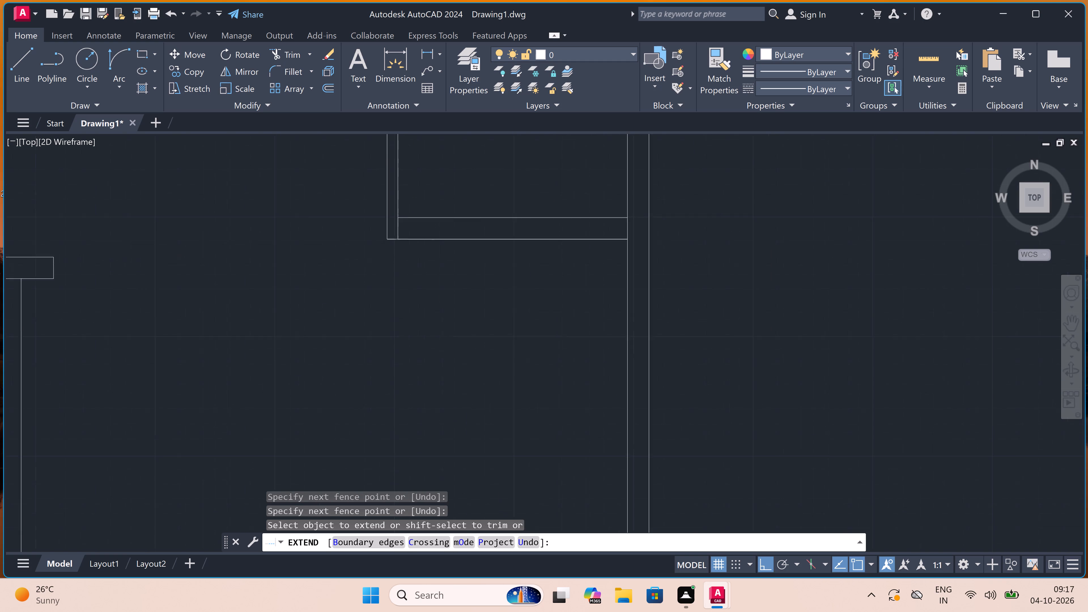
scroll(398, 278, down, 6)
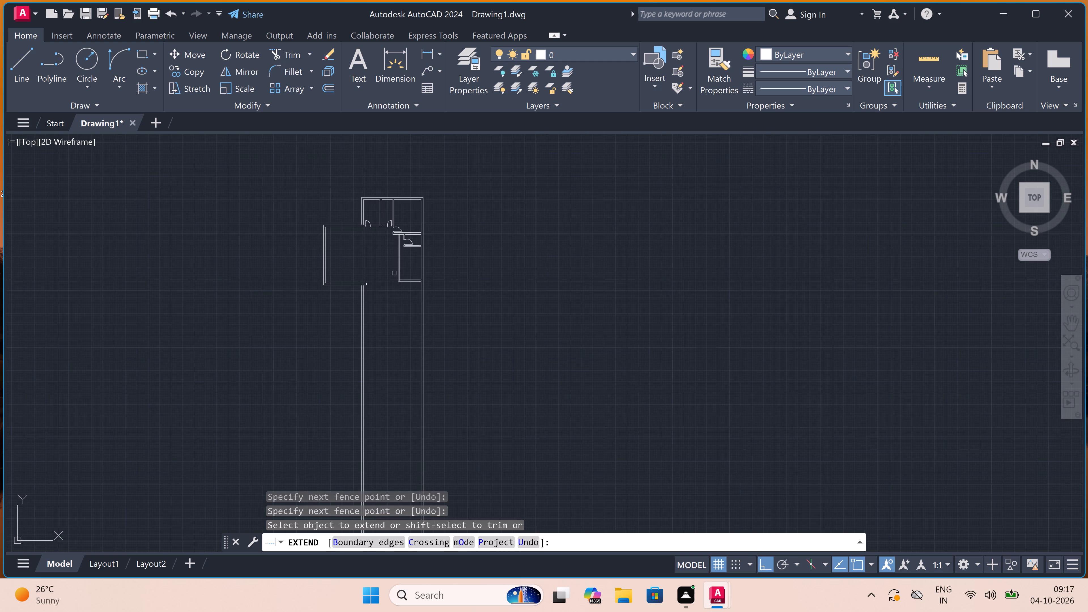
scroll(392, 266, up, 3)
key(Escape)
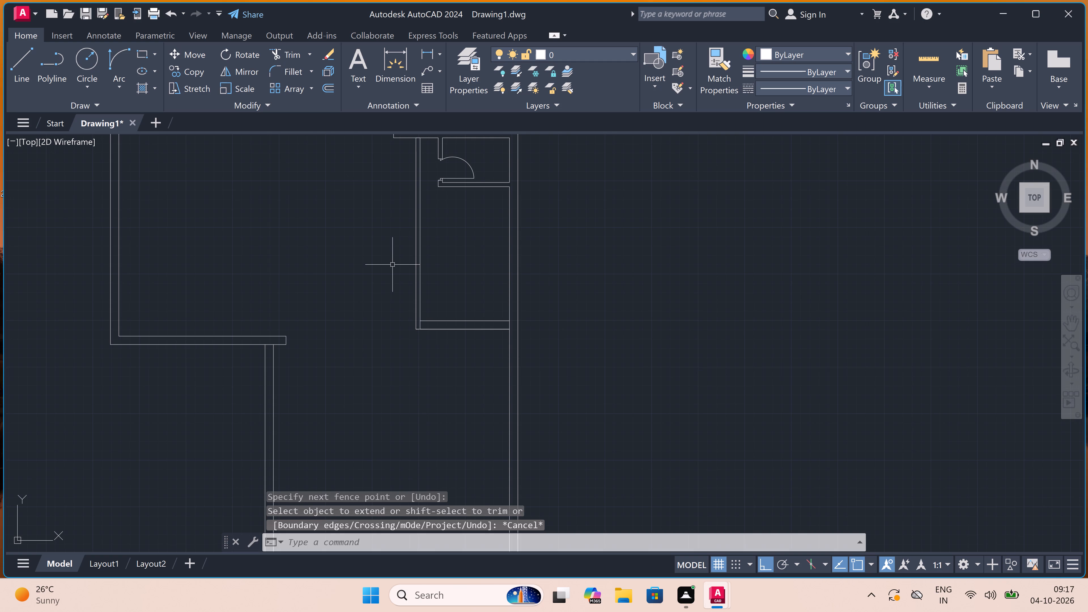
Move the small room's door, side wall and bottom wall leftward from the side wall's top corner onto the new left wall's outer line.
scroll(393, 265, down, 2)
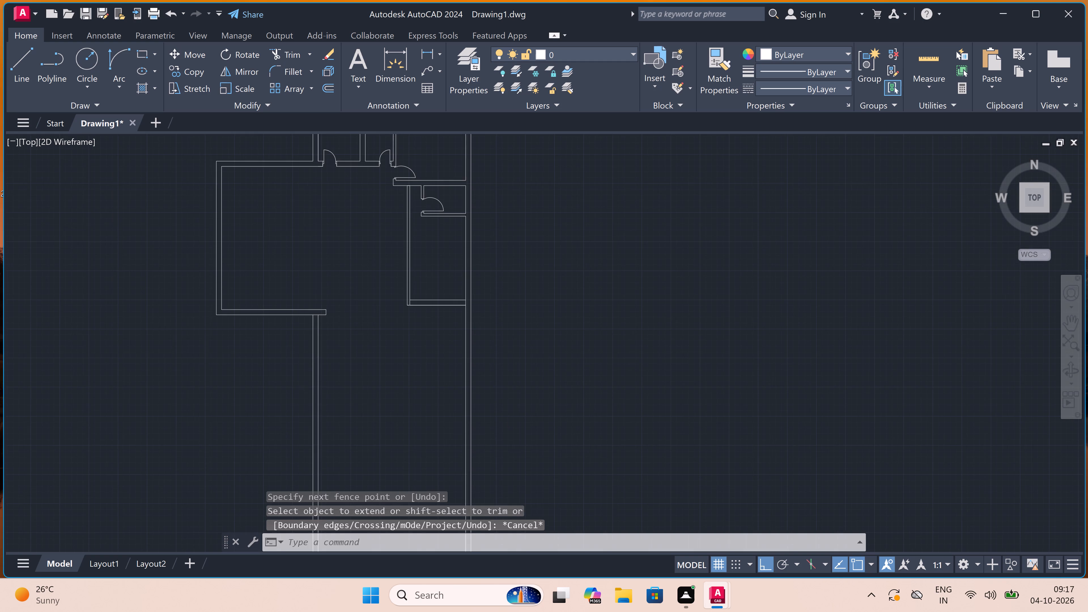
scroll(401, 214, up, 3)
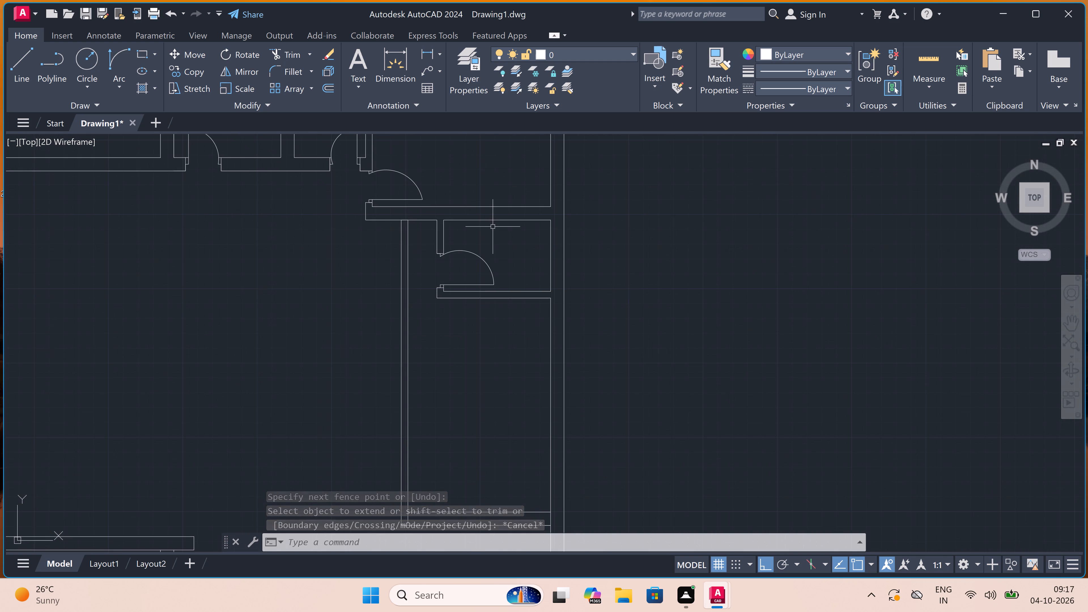
click(498, 231)
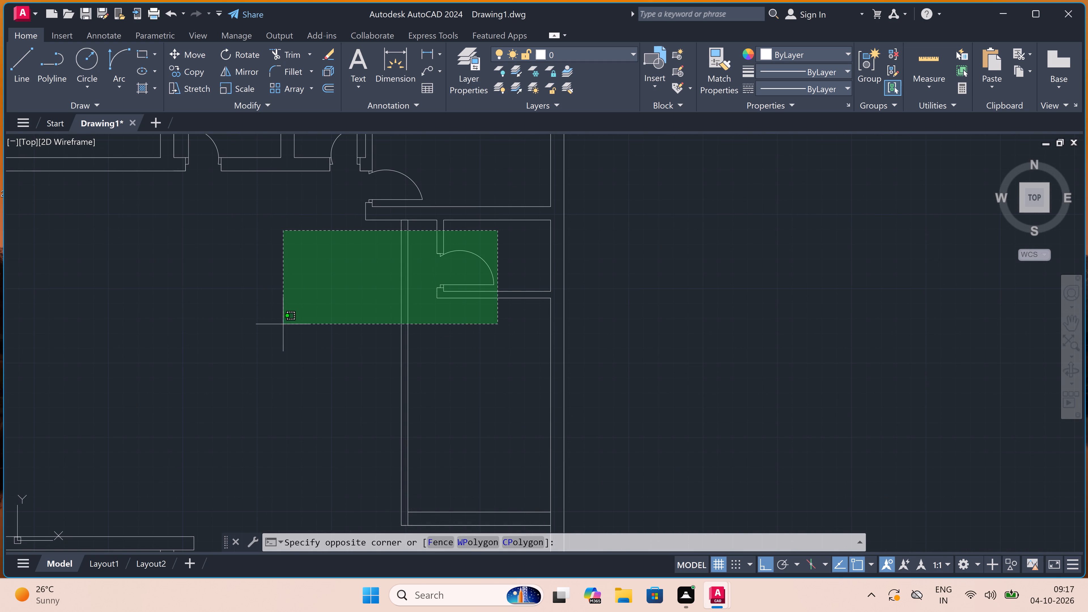
click(431, 311)
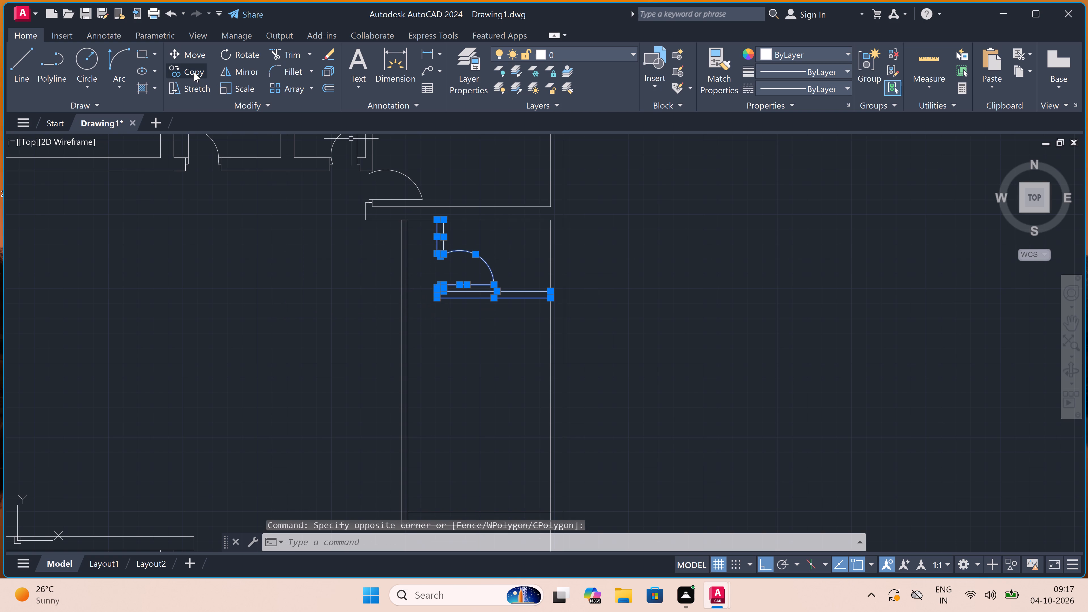
click(187, 50)
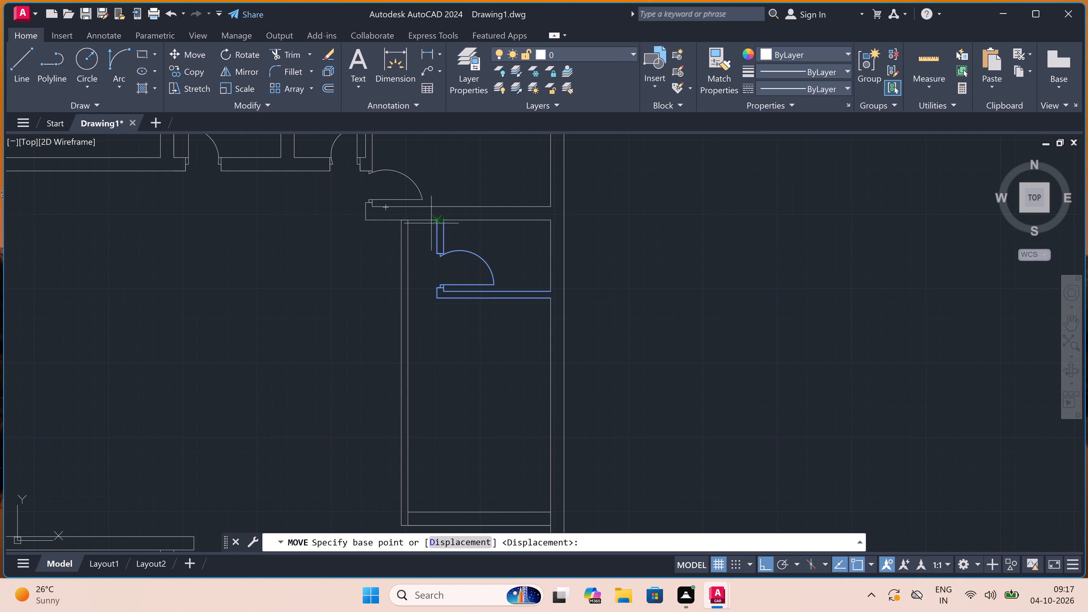
scroll(432, 223, up, 2)
click(441, 214)
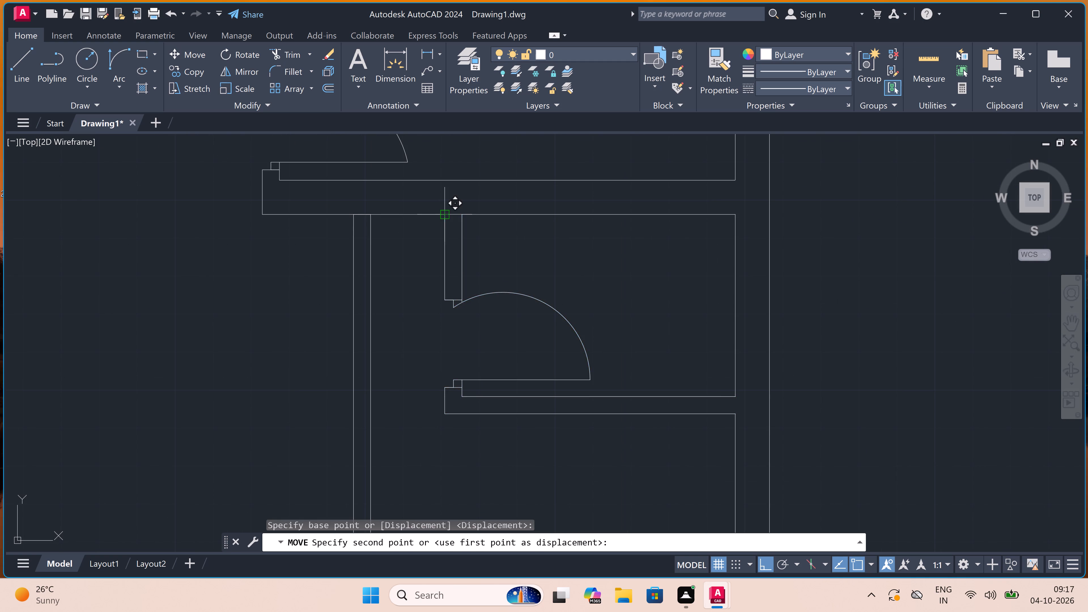
scroll(338, 216, up, 3)
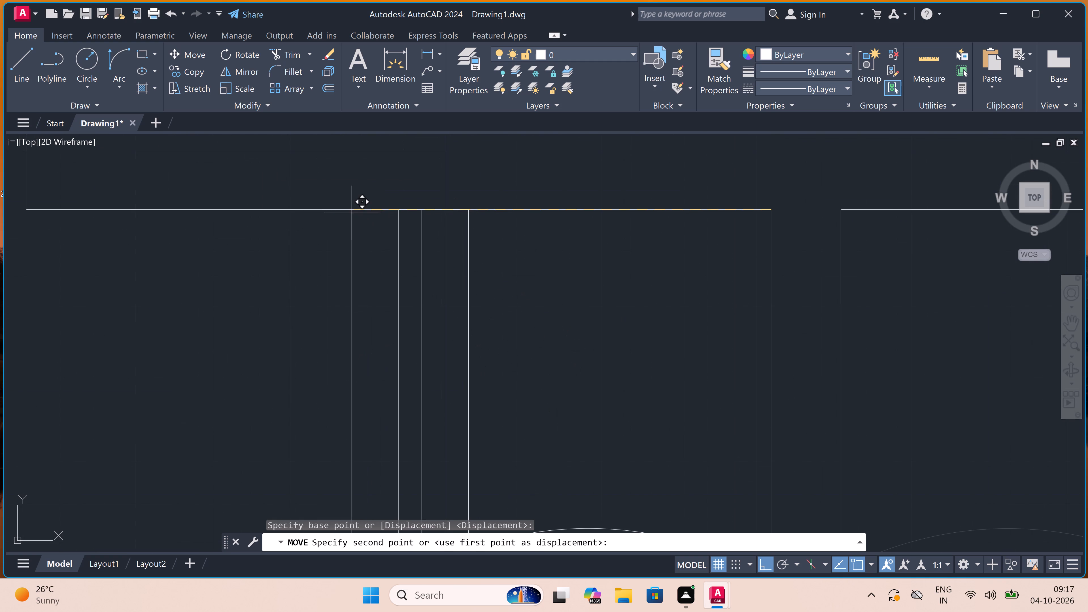
click(399, 207)
scroll(401, 192, down, 4)
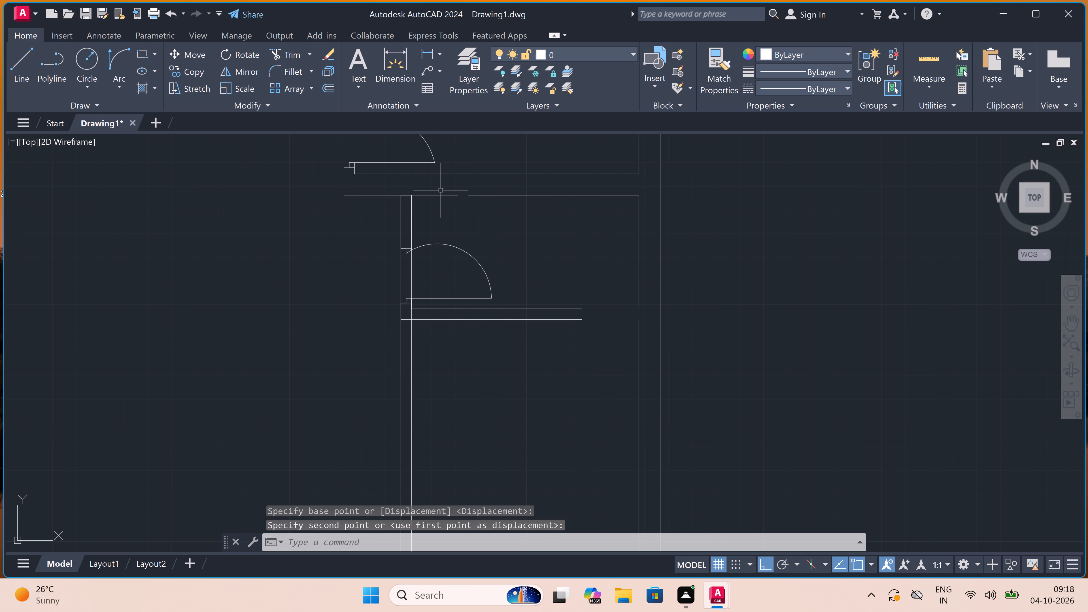
Extend the upper wall's underside across its gap and the small room's two bottom wall lines to the right wall.
text(ex)
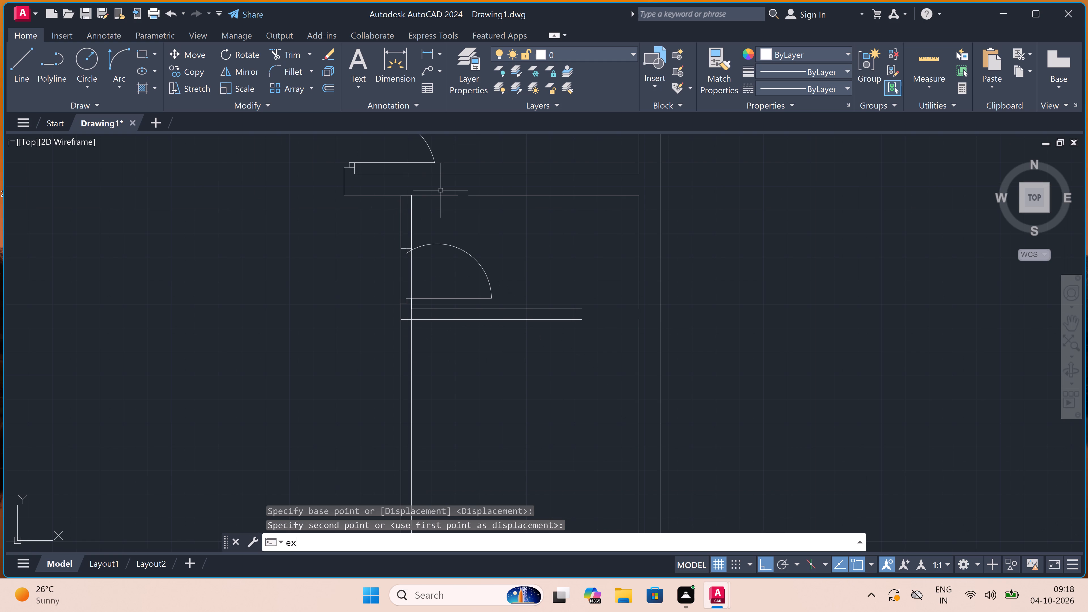
key(space)
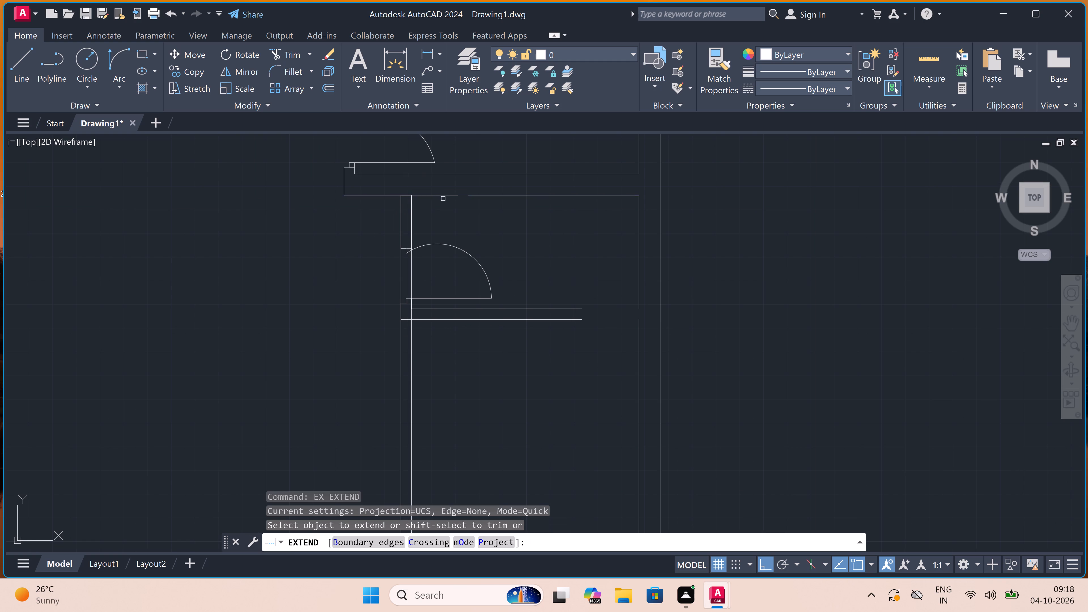
click(442, 195)
scroll(442, 195, down, 1)
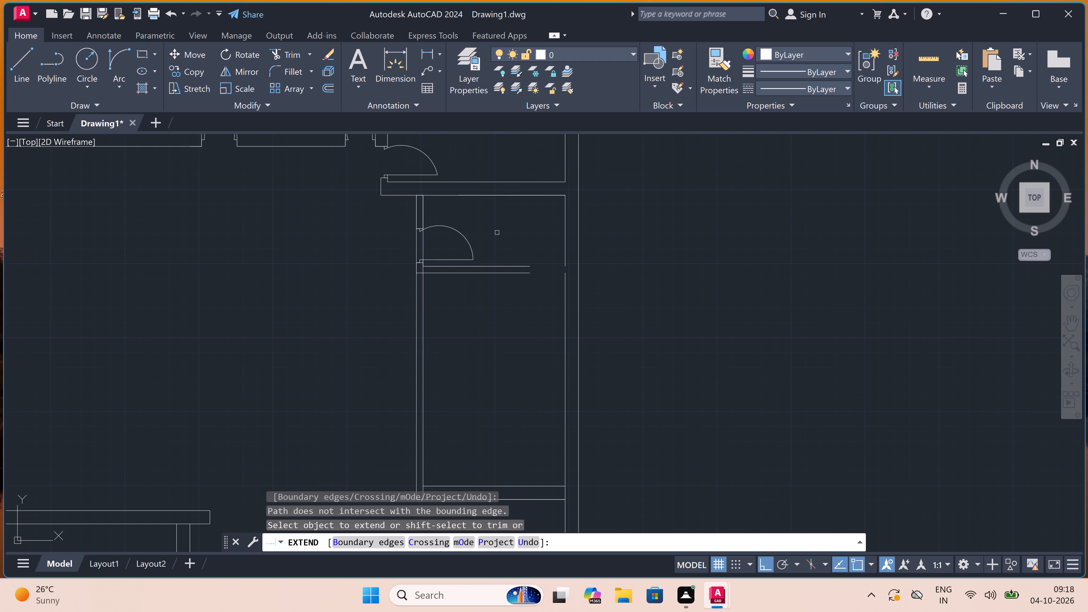
click(498, 233)
click(511, 319)
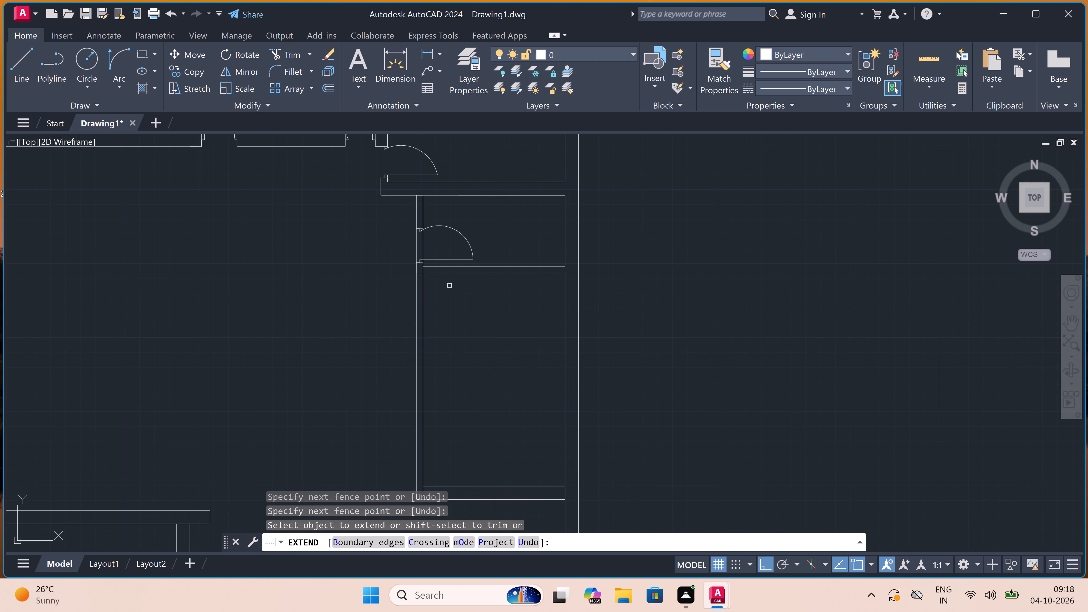
key(Escape)
Trim the left wall lines crossing the small room's door opening.
text(tr)
key(space)
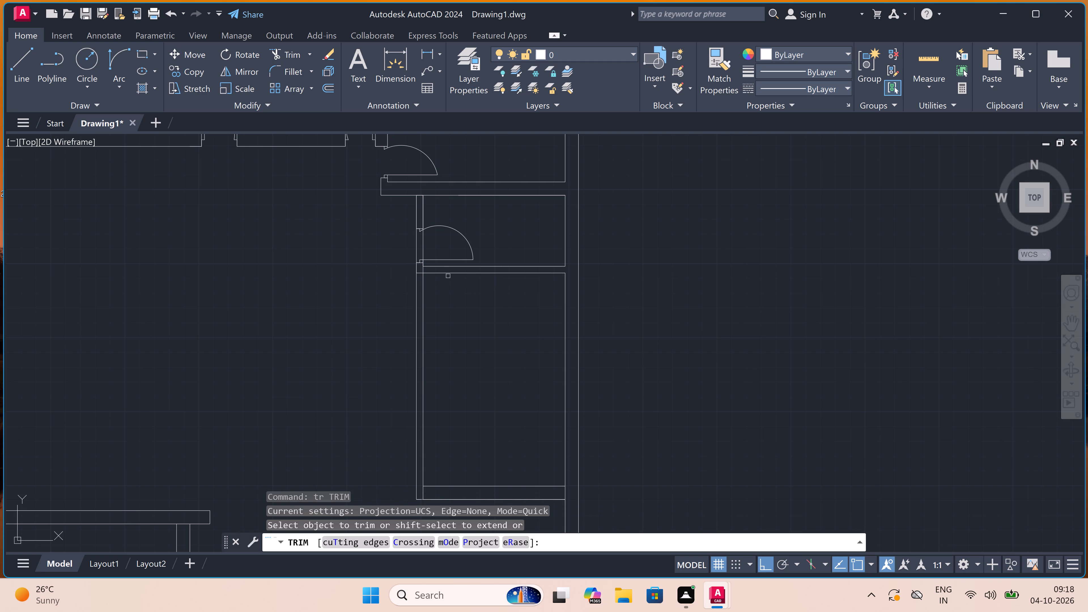
click(433, 250)
click(398, 249)
Trim away the left wall's outer line below the small room's door, along the 8' wide room.
scroll(398, 249, down, 1)
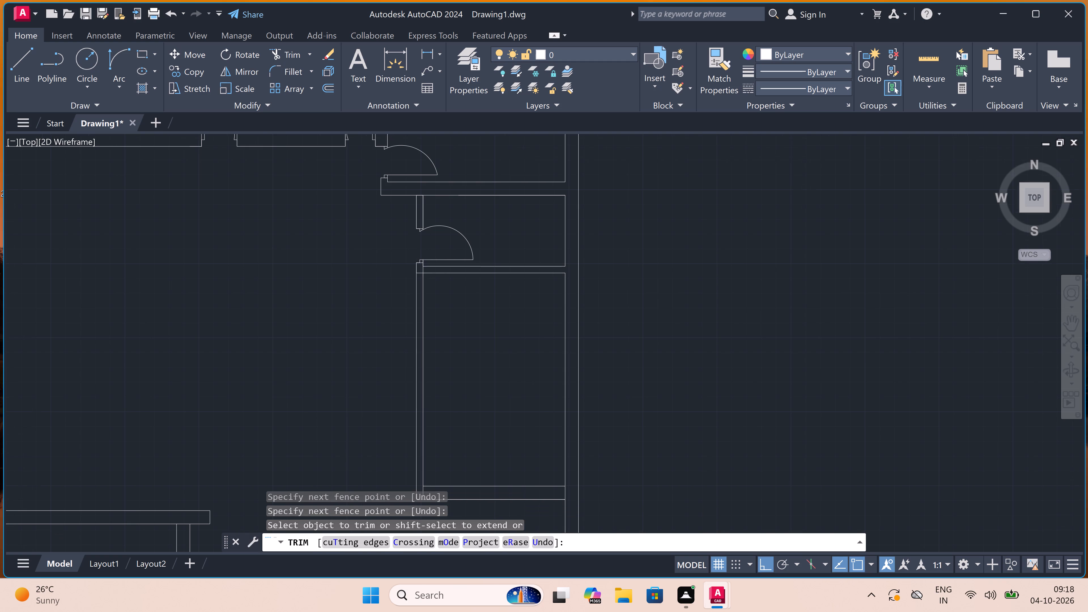
scroll(398, 249, down, 1)
scroll(415, 298, up, 1)
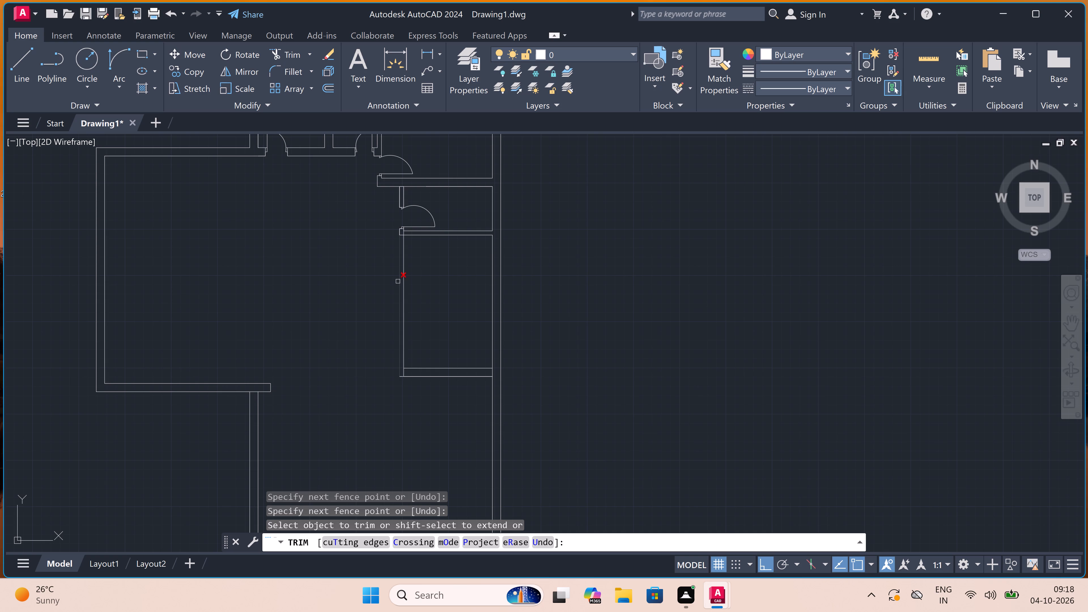
click(398, 280)
scroll(395, 390, up, 3)
key(Escape)
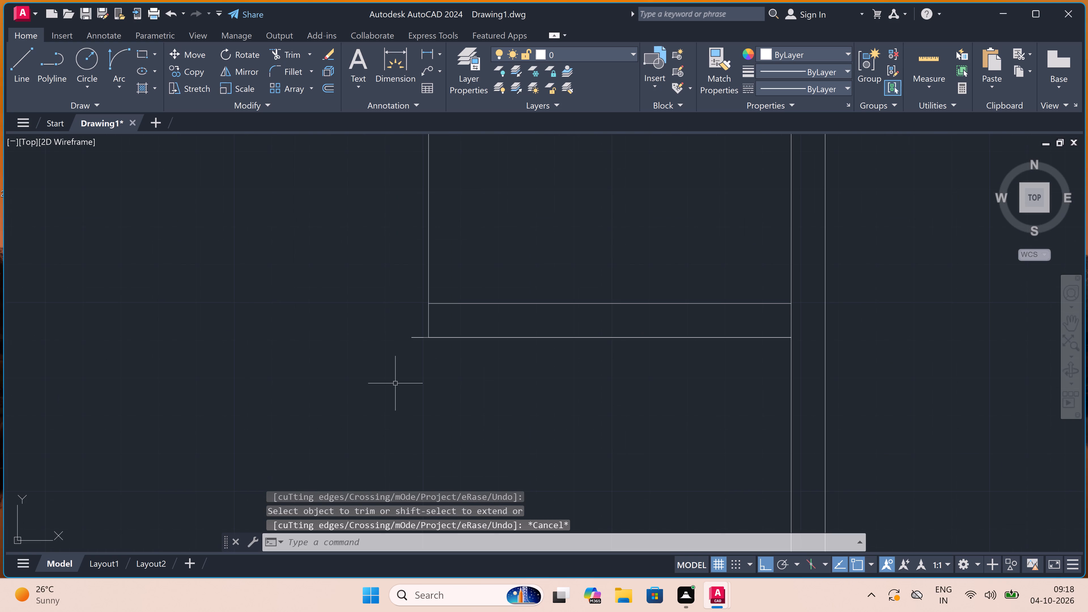
Draw the lower room's 9" left wall outline from its bottom corner: 9" outward, about 8'-10" up, and across to the existing wall line.
text(l)
key(space)
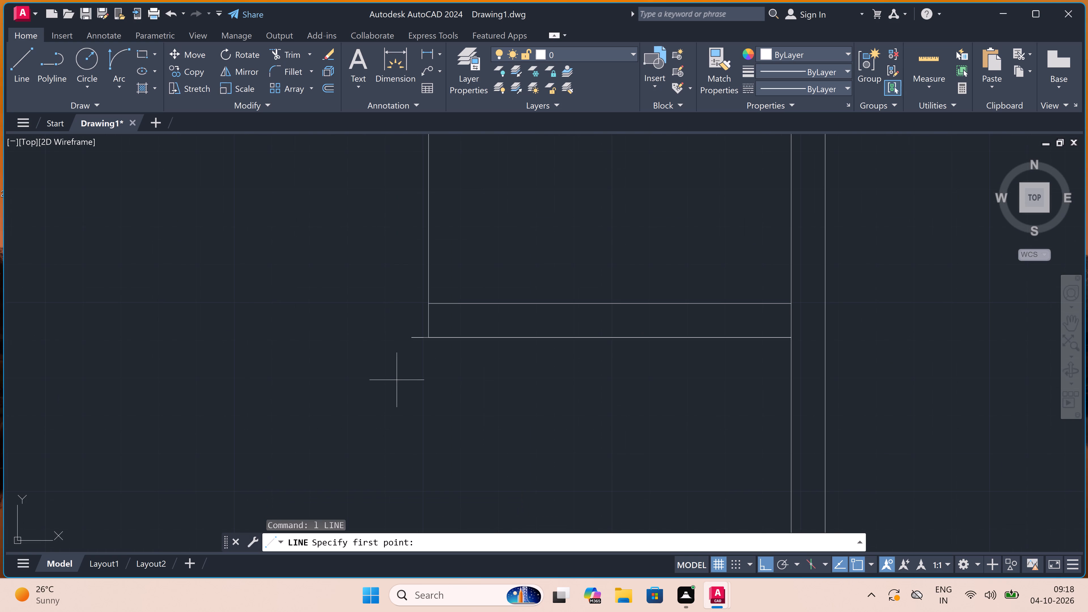
click(428, 341)
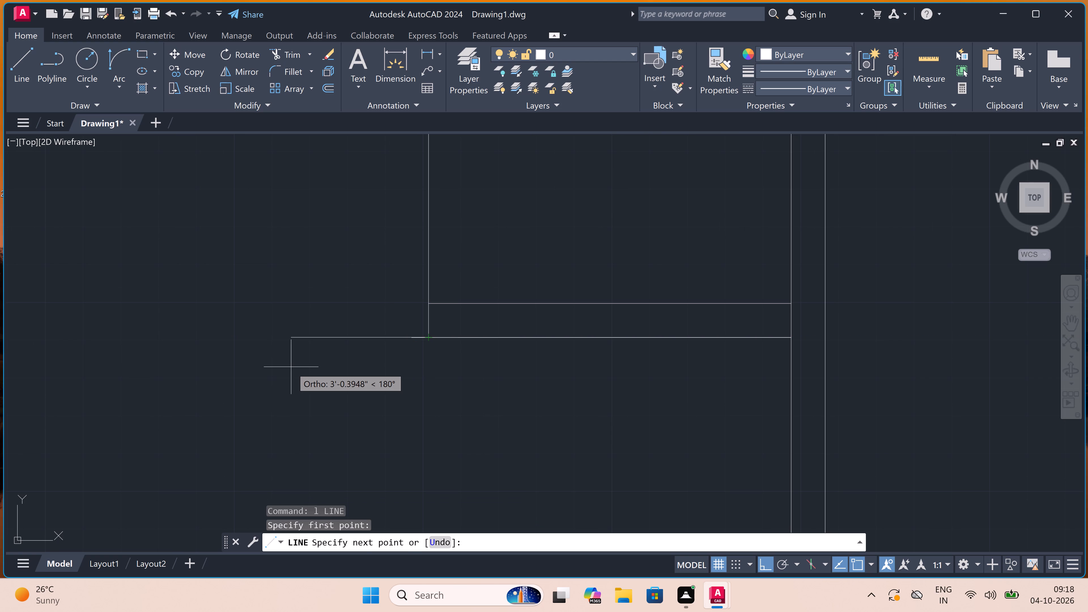
key(9)
text(")
key(space)
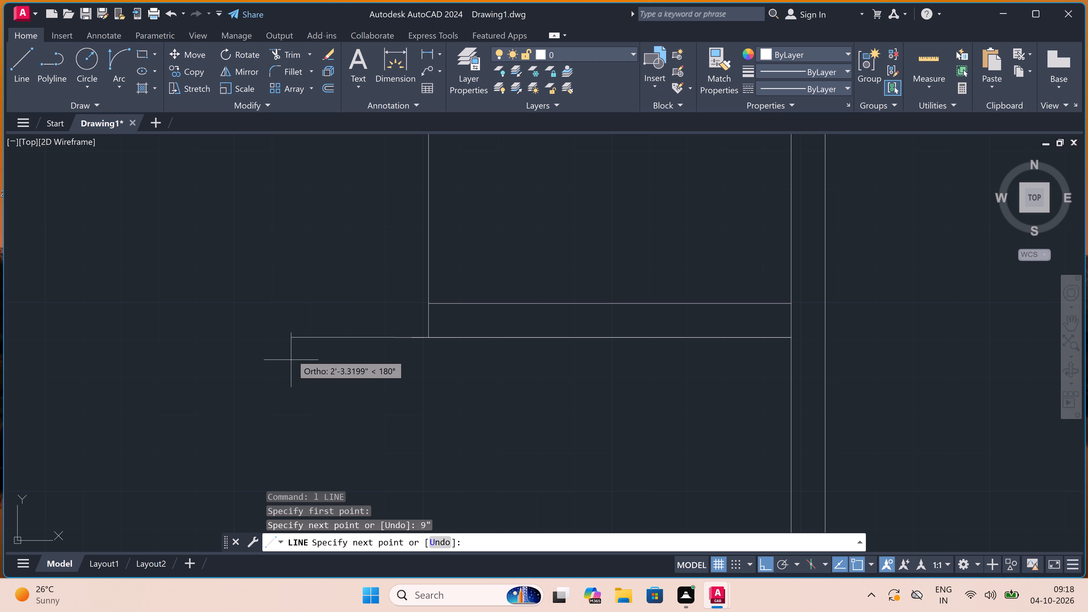
scroll(299, 301, down, 4)
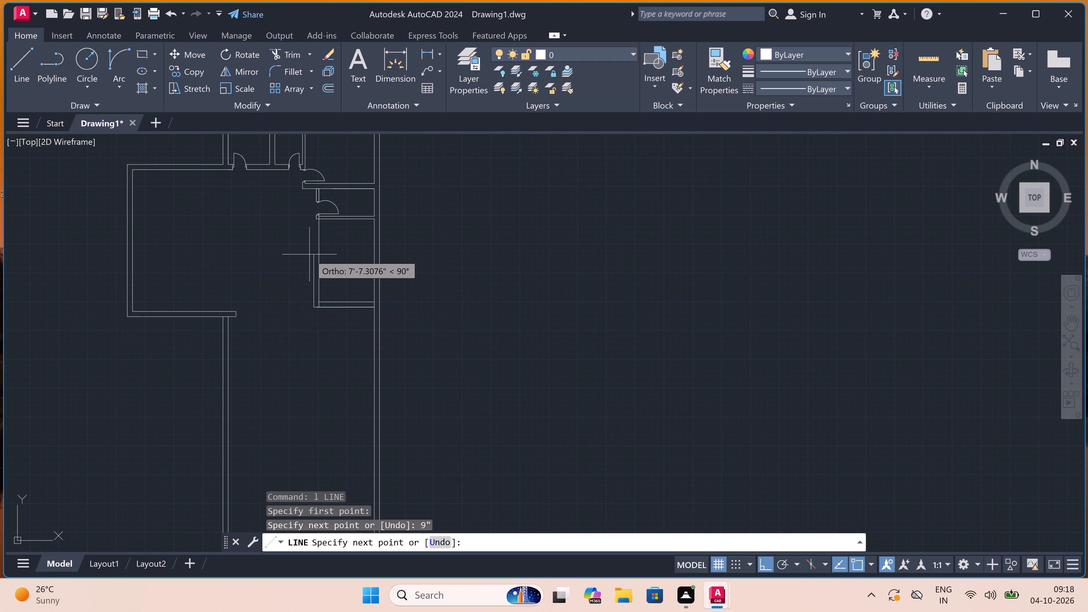
scroll(312, 244, up, 2)
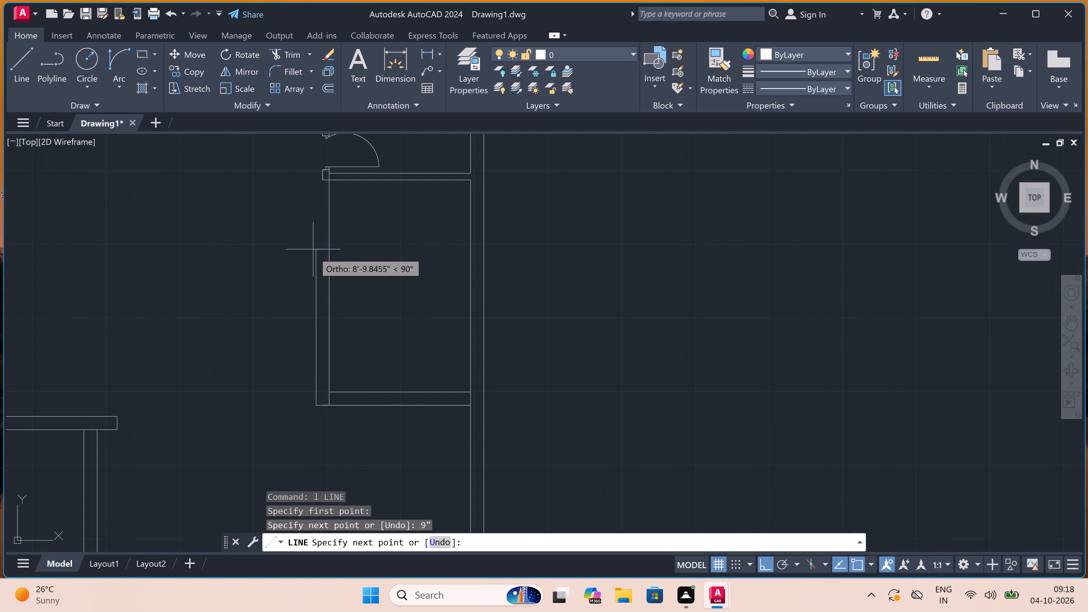
double_click(314, 248)
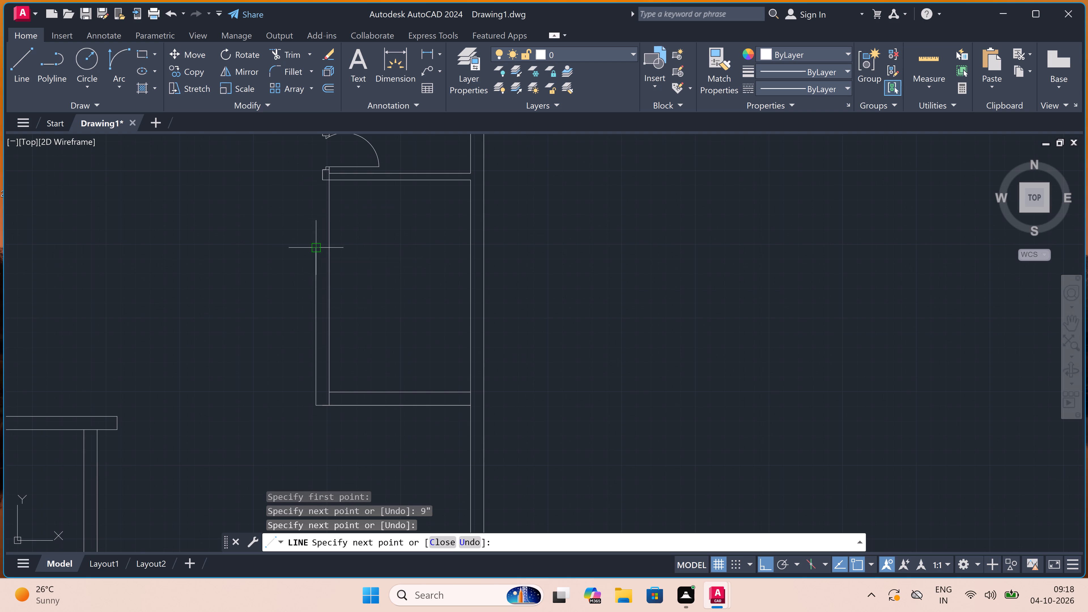
double_click(331, 251)
key(Escape)
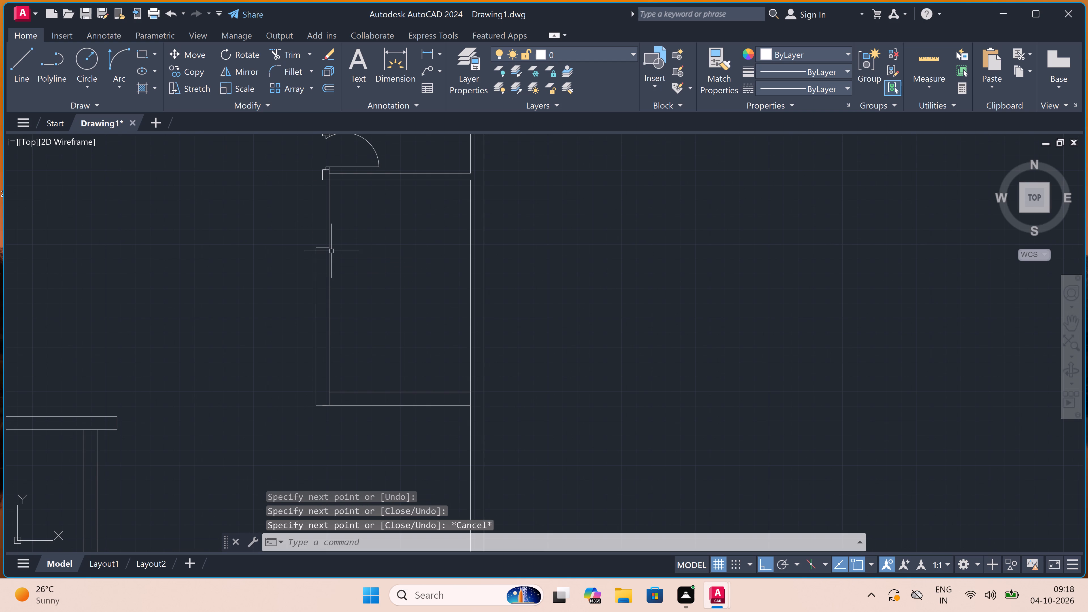
Trim the old wall line above the new 9" wall's top end and where it crosses the small room's bottom wall.
text(tr)
key(space)
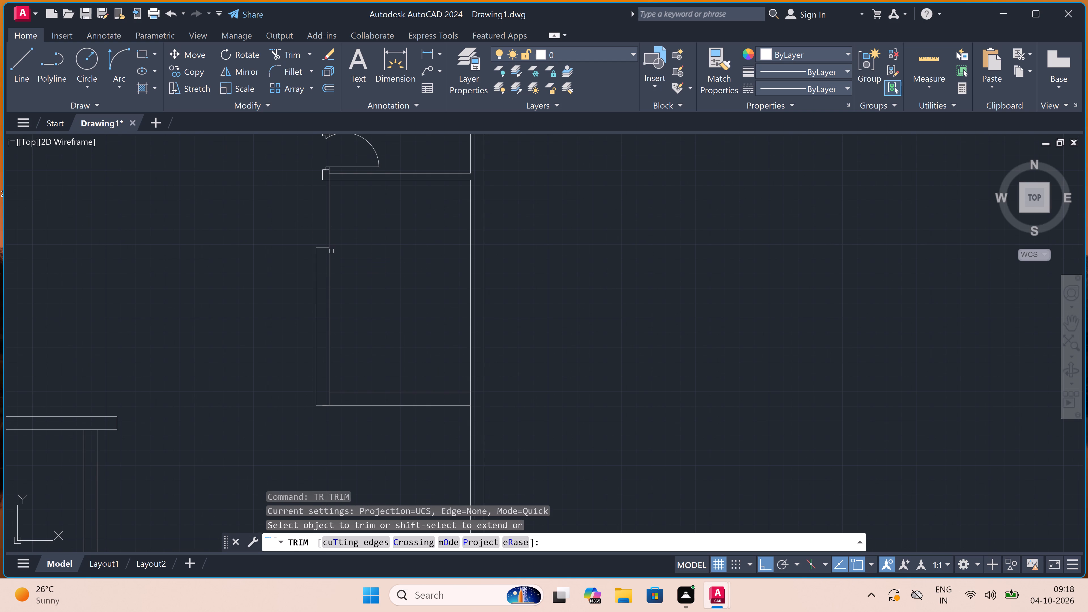
click(331, 229)
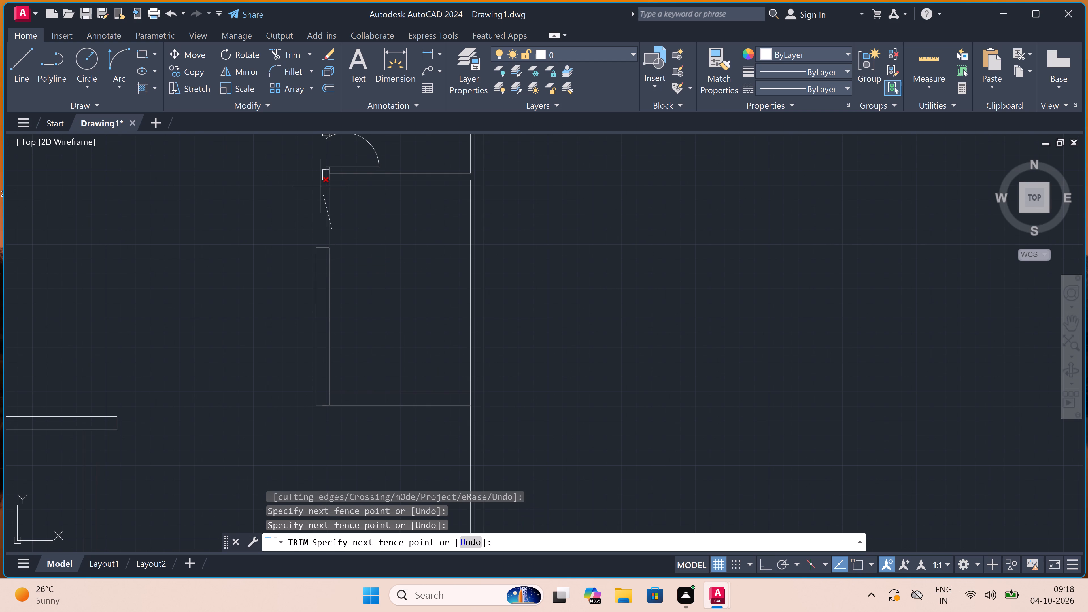
double_click(318, 188)
scroll(330, 174, up, 4)
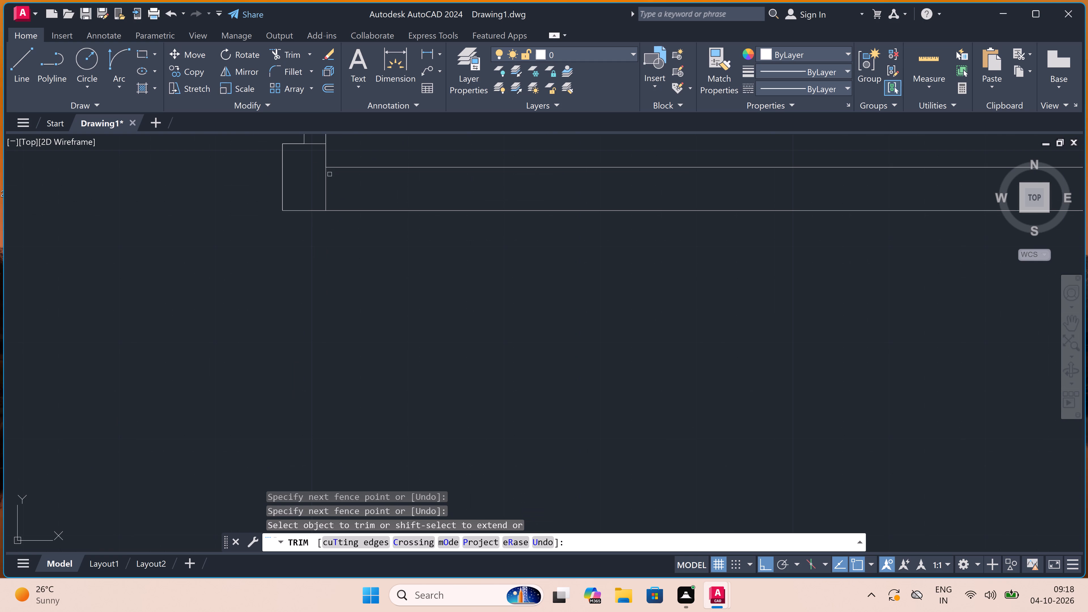
click(326, 177)
scroll(327, 177, down, 4)
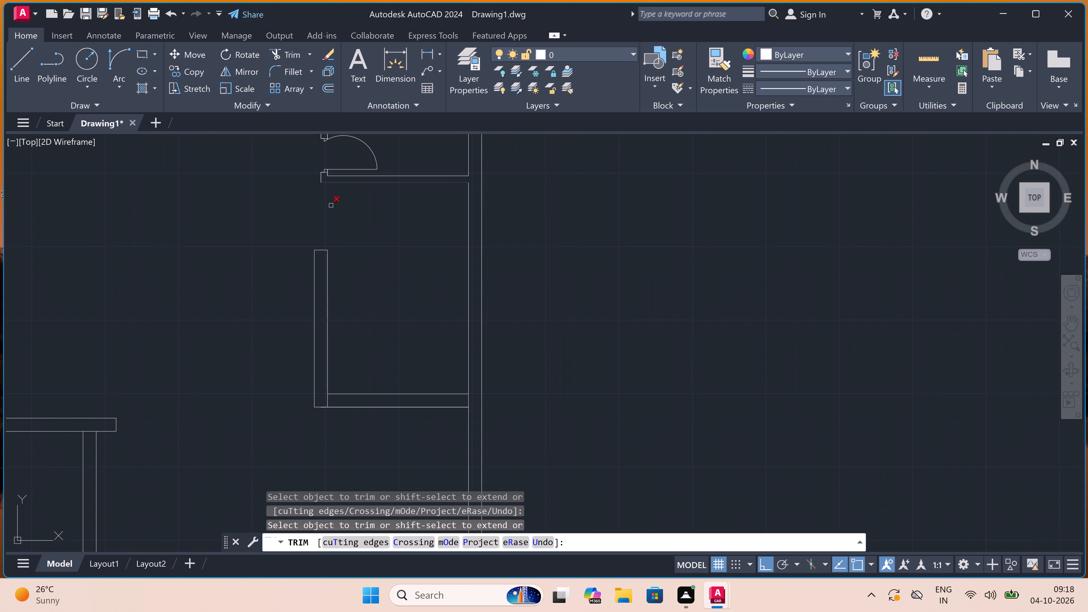
Trim the wall lines crossing both ends of the lower room's bottom wall so its corners are open.
scroll(334, 214, down, 2)
scroll(341, 299, up, 3)
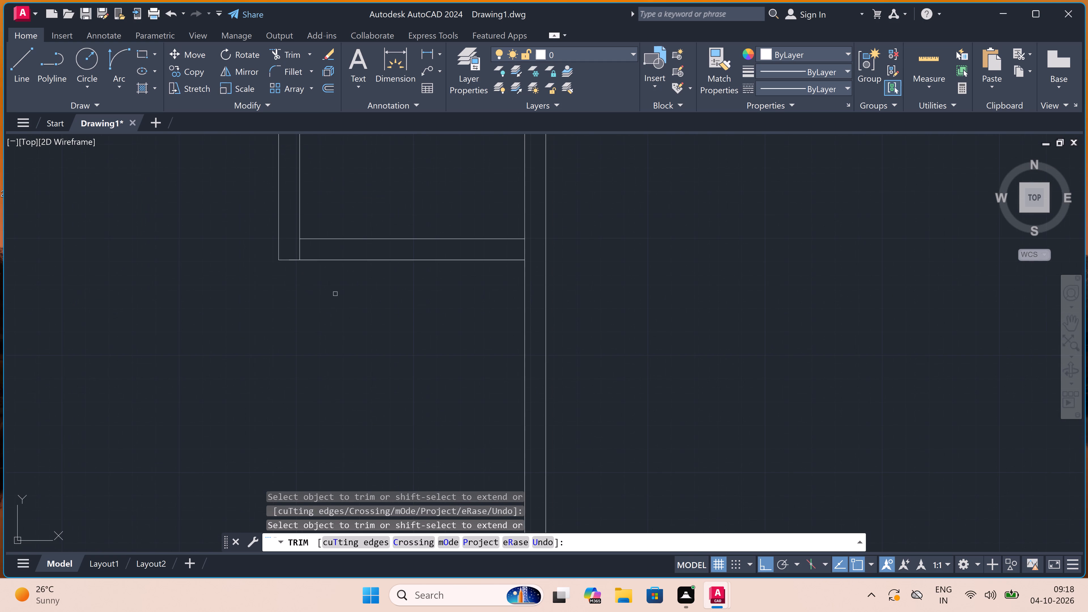
scroll(297, 255, up, 2)
click(289, 248)
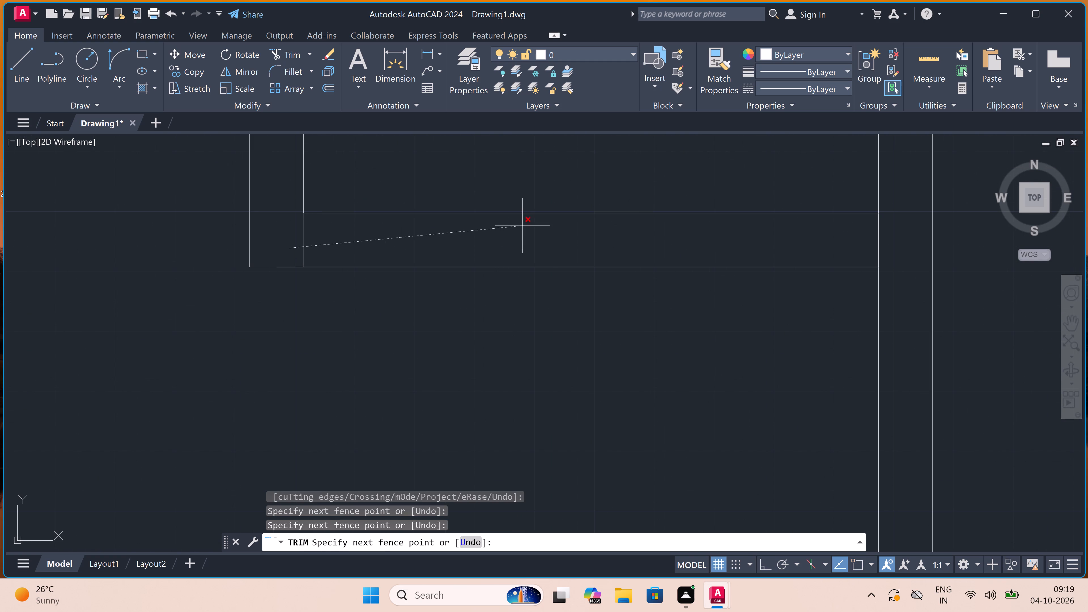
scroll(522, 226, down, 4)
scroll(561, 227, up, 4)
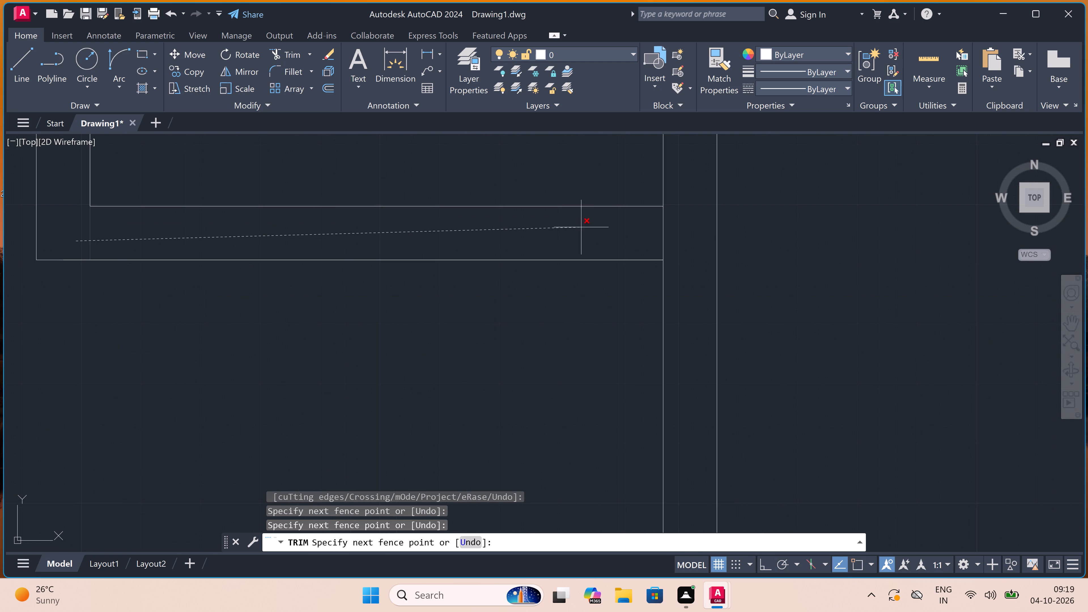
click(671, 224)
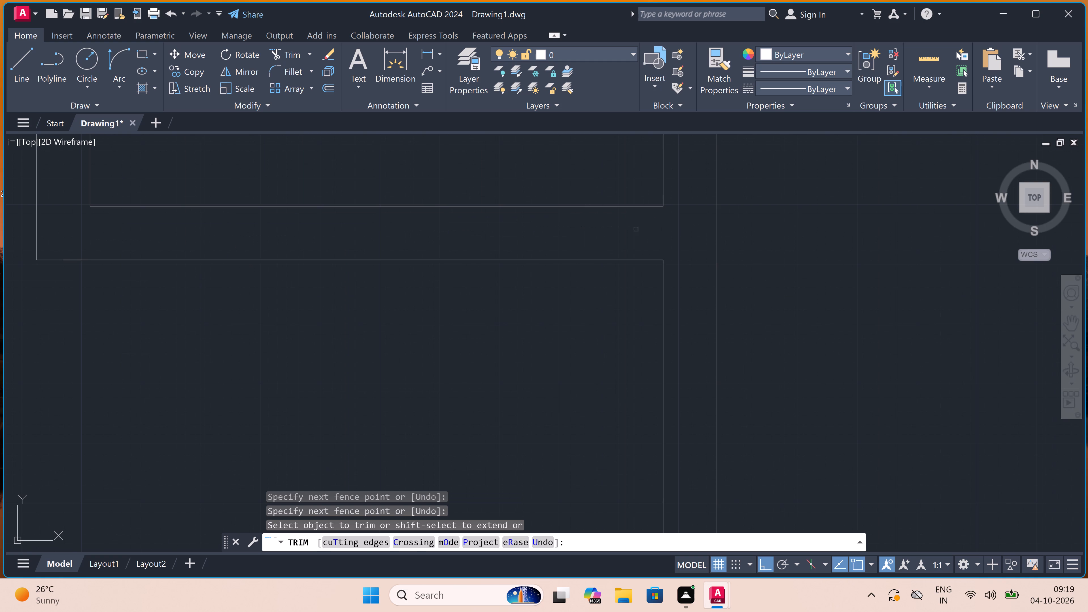
scroll(420, 286, down, 4)
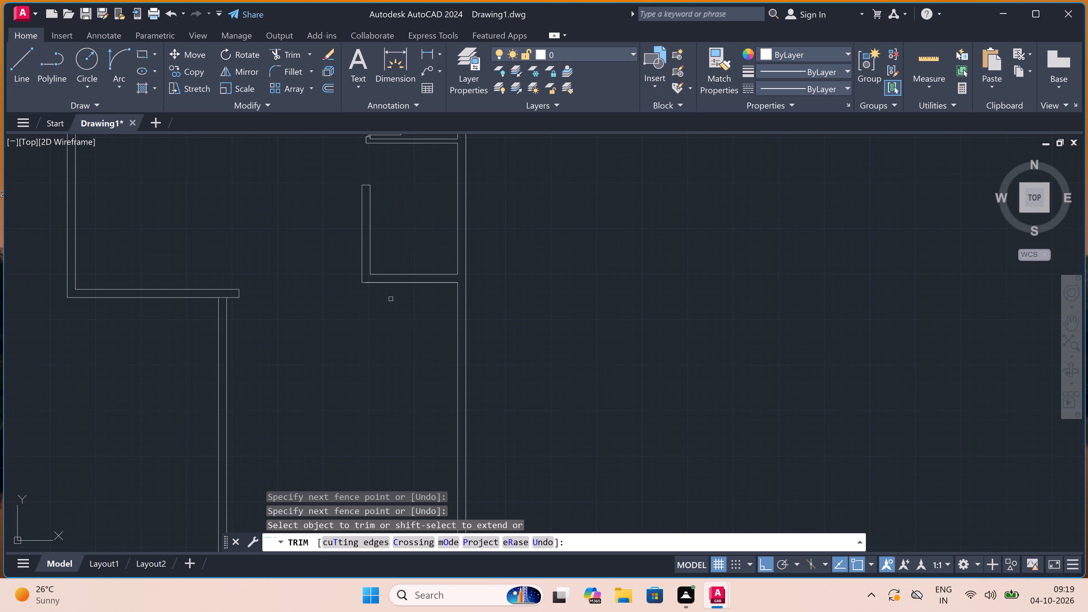
key(Escape)
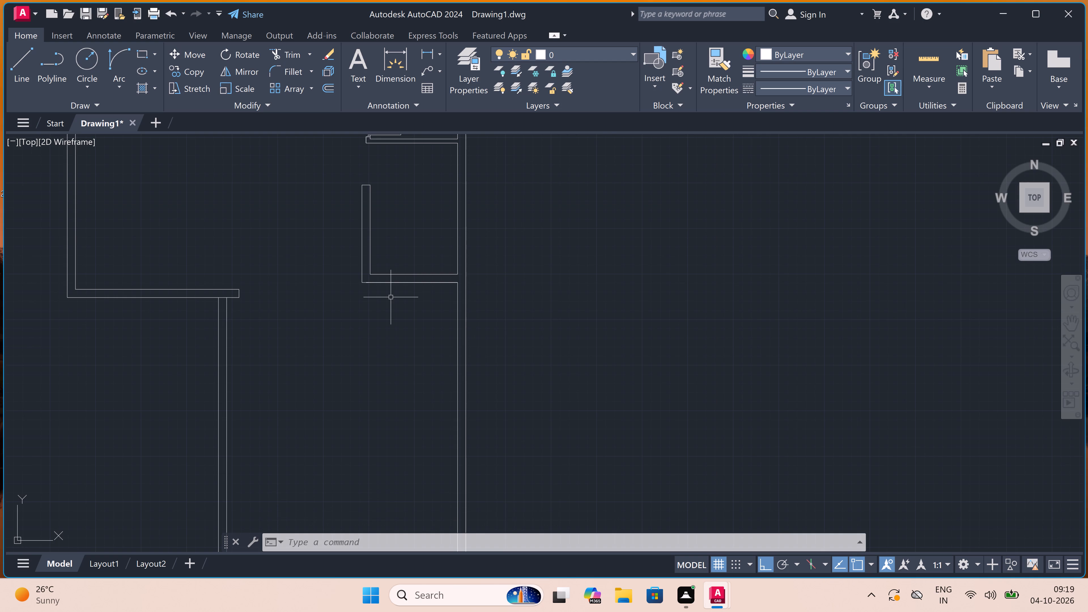
Erase the duplicate line lying on the lower face of the lower room's bottom wall.
scroll(388, 286, up, 1)
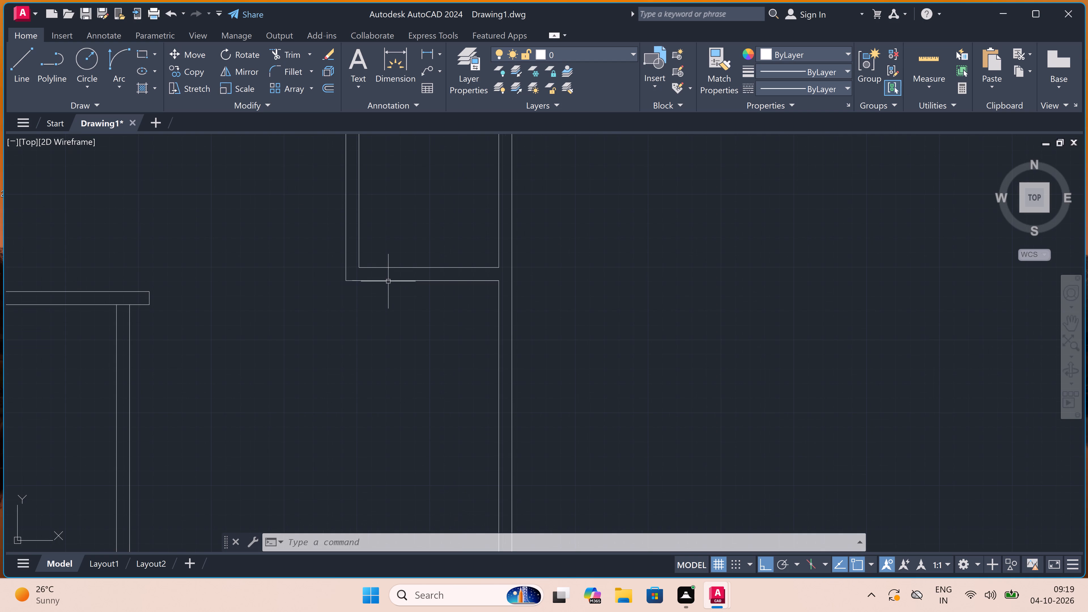
click(388, 281)
key(Delete)
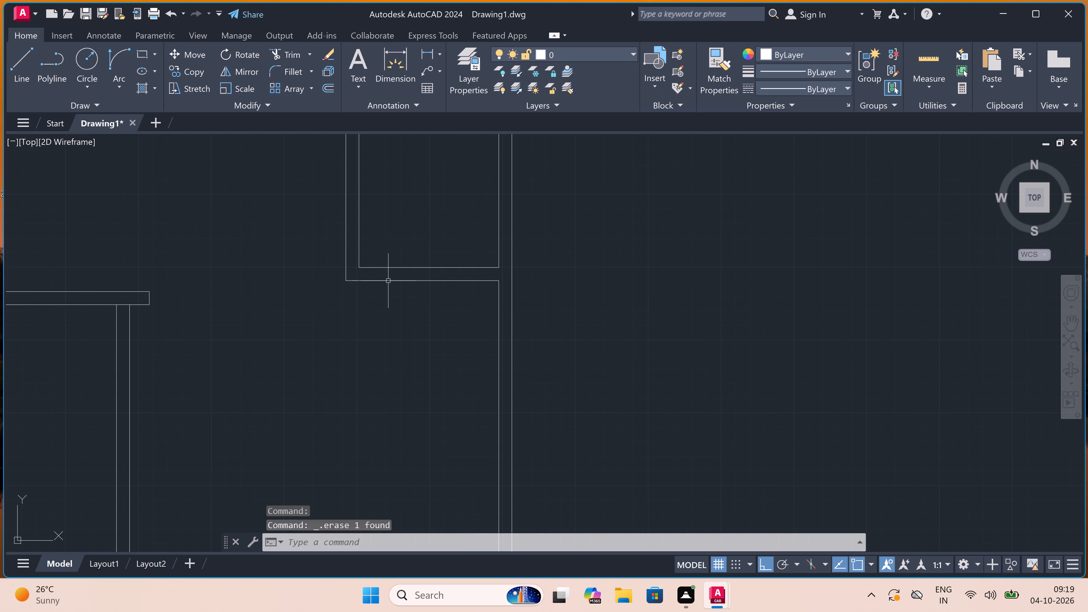
Examine the overall floor plan layout around the large room and the small rooms beside it.
scroll(404, 289, down, 1)
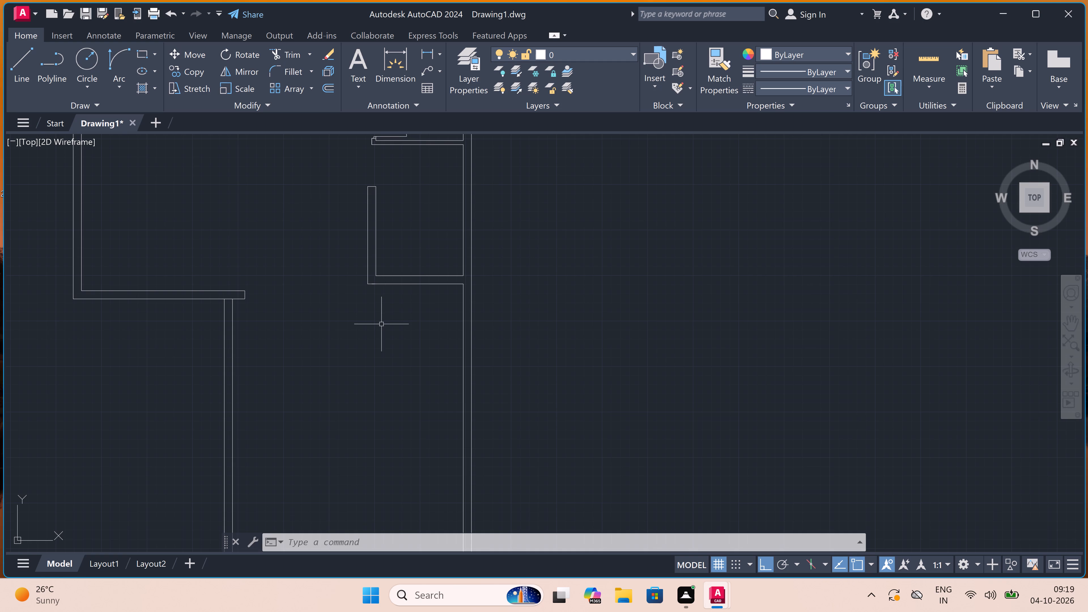
scroll(381, 322, down, 2)
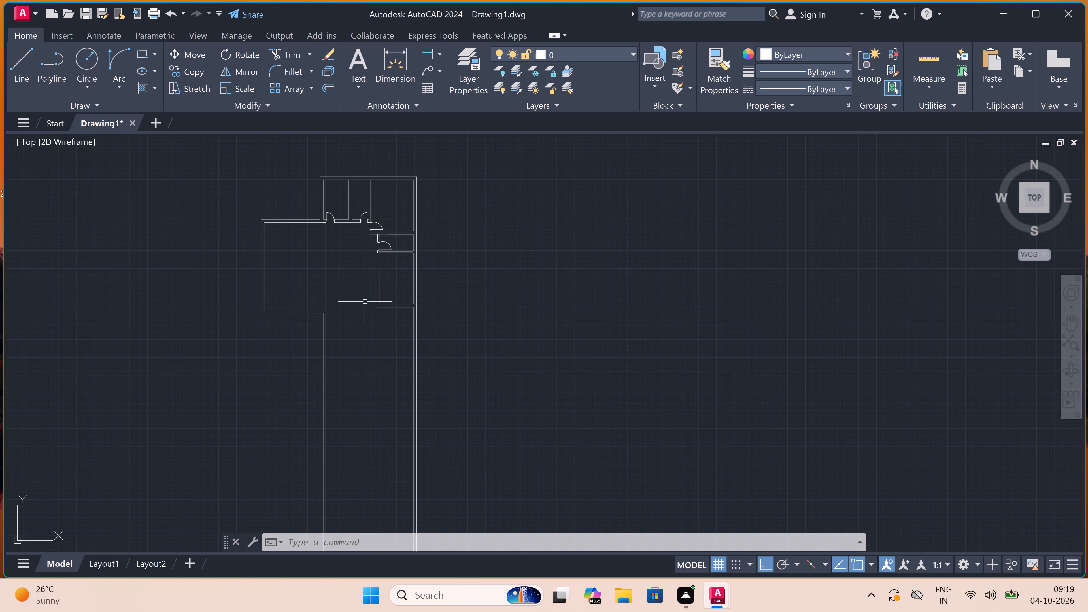
scroll(333, 279, up, 2)
scroll(333, 279, down, 3)
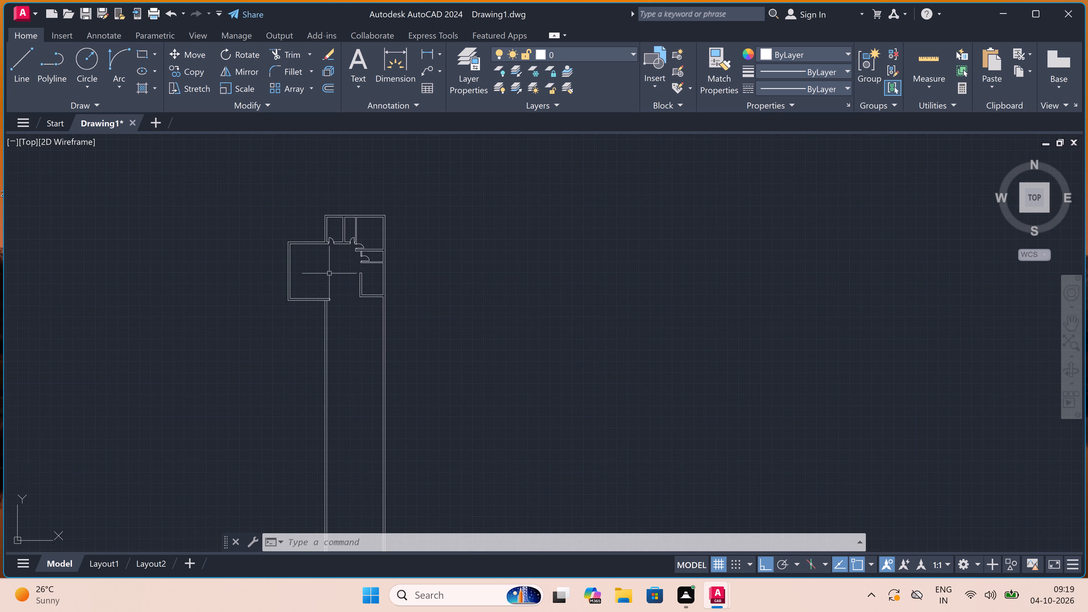
scroll(317, 256, up, 3)
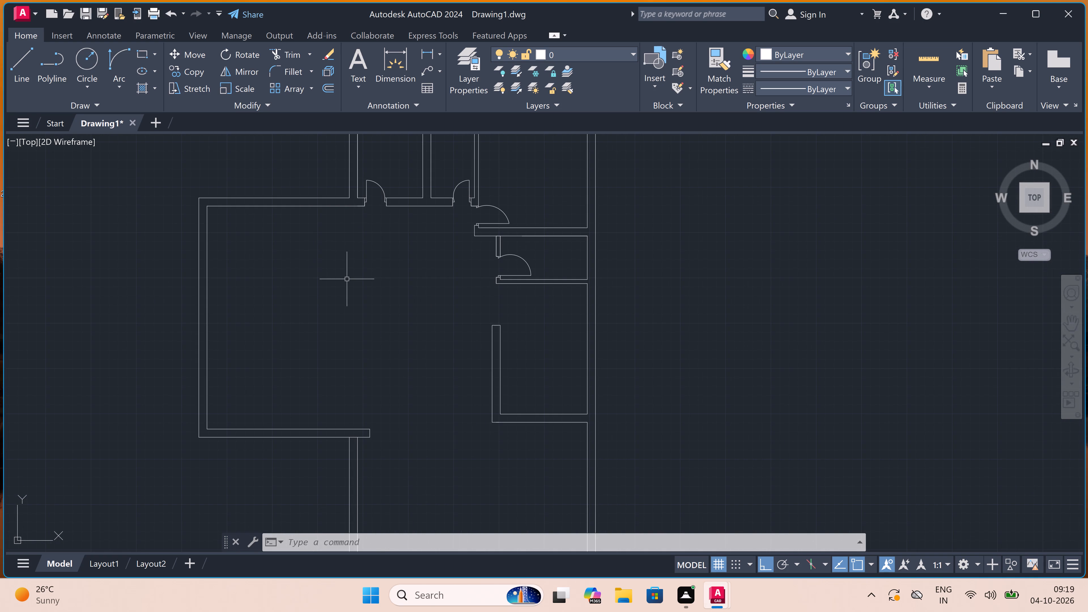
scroll(347, 279, down, 1)
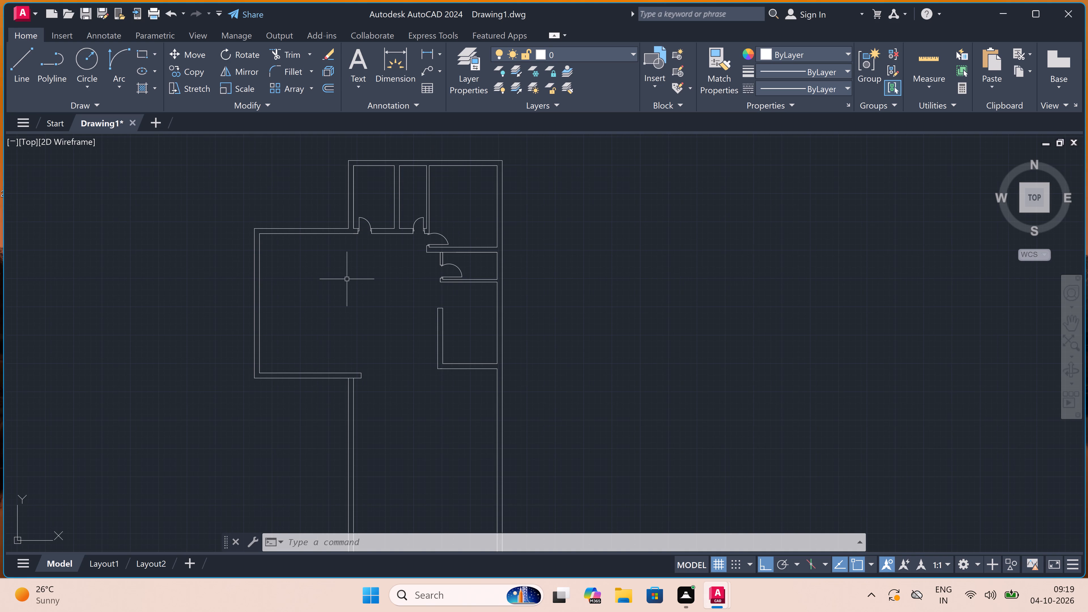
scroll(347, 279, down, 1)
scroll(387, 311, up, 1)
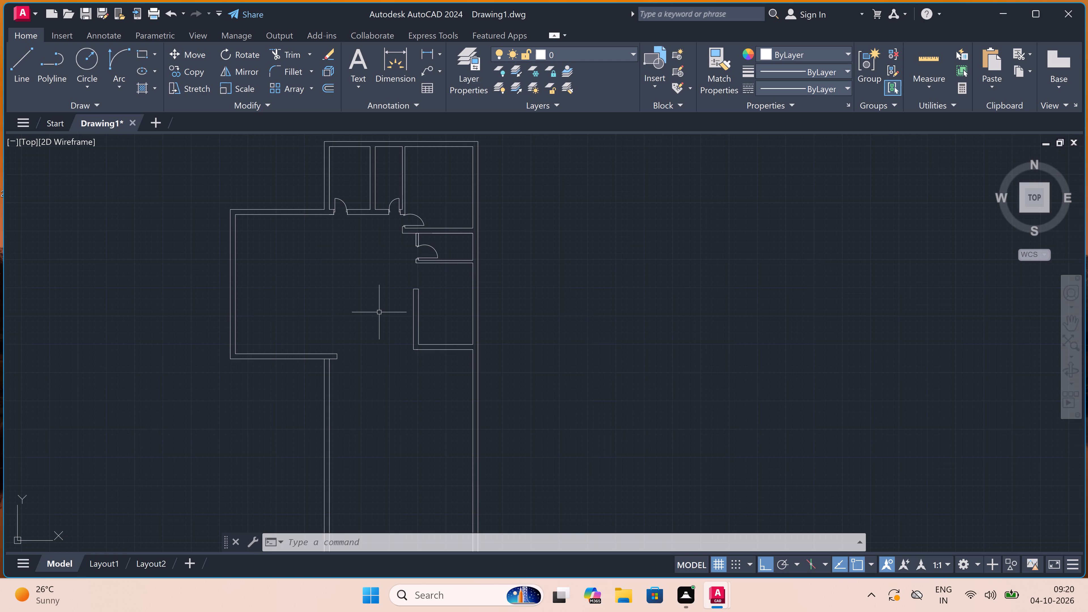
Draw lines from the upper wall's left corner across to align with the lower left wall's inner line, 12' down, and back to the 9" wall.
scroll(379, 312, up, 1)
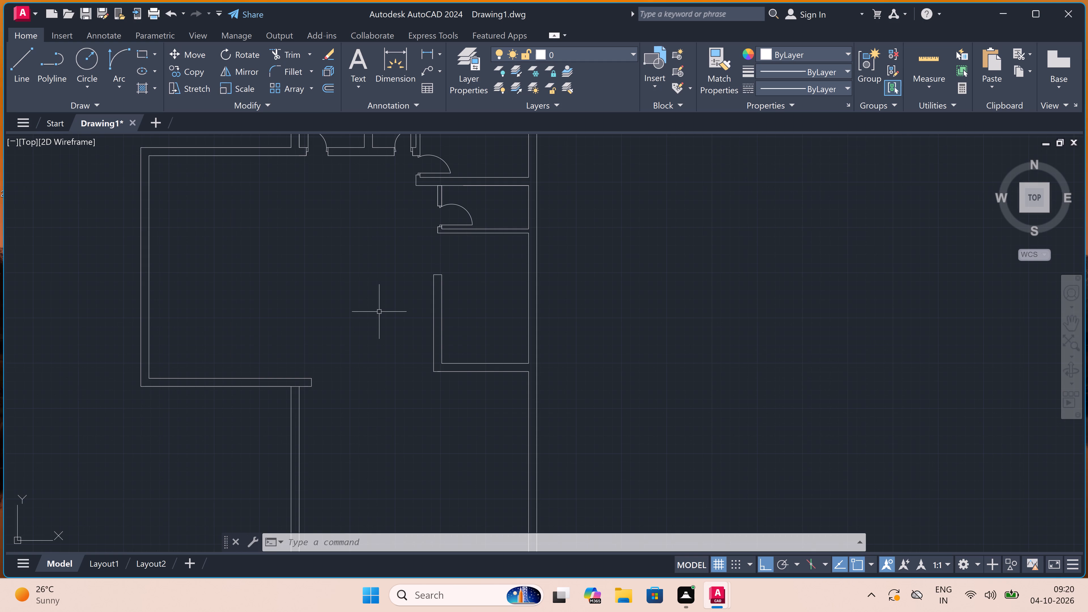
text(l)
key(space)
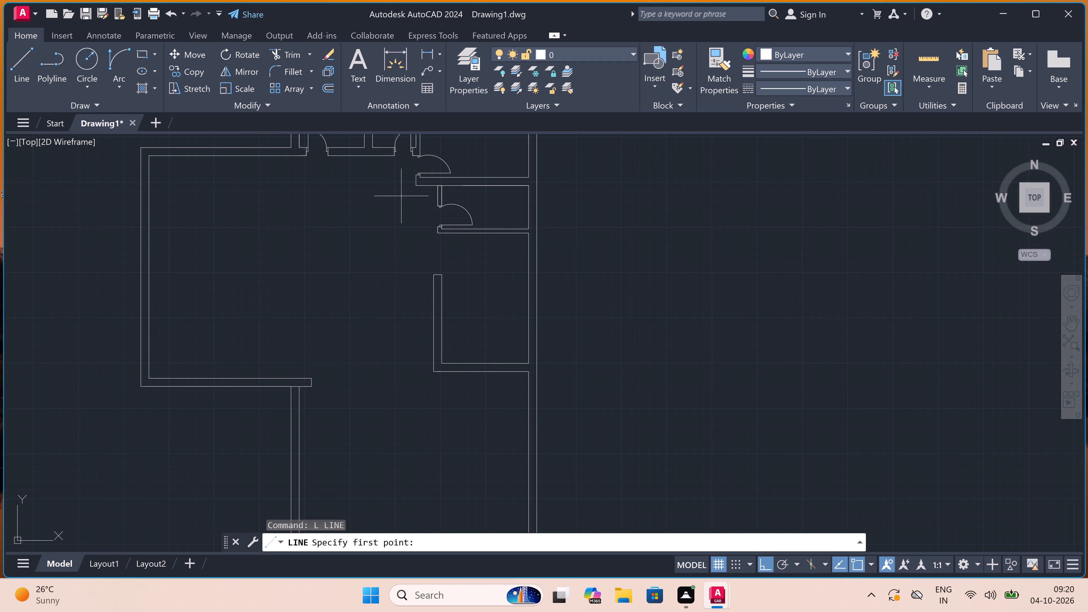
click(413, 186)
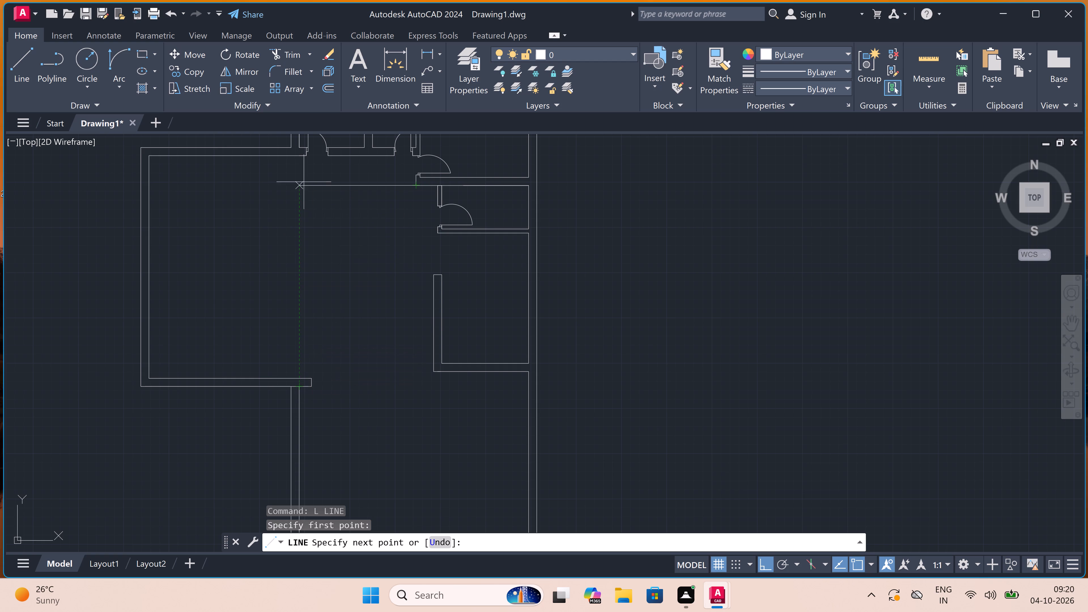
click(301, 182)
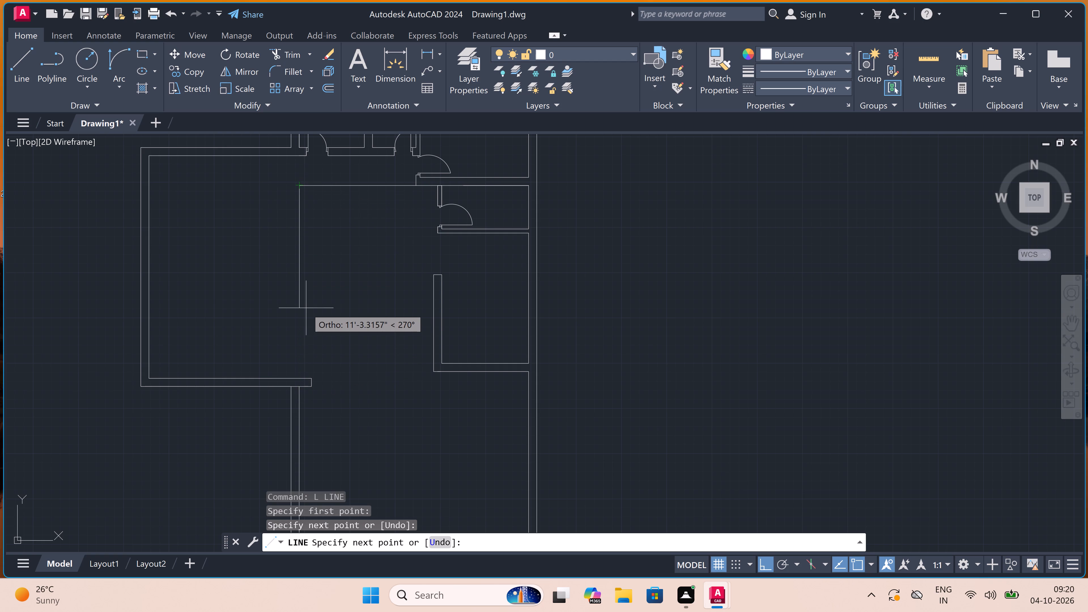
text(12')
key(space)
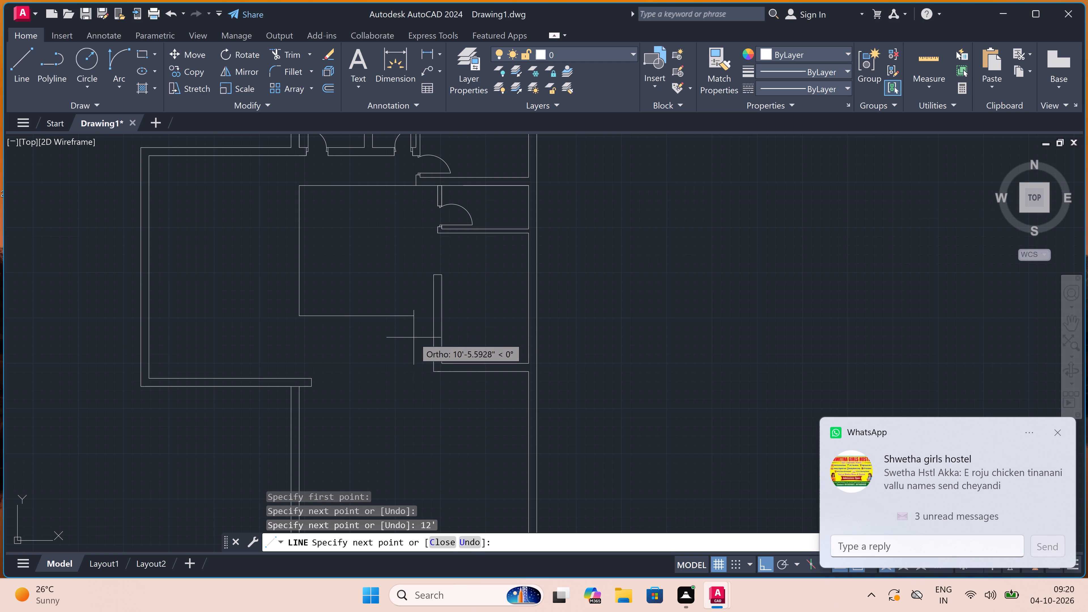
scroll(422, 327, up, 2)
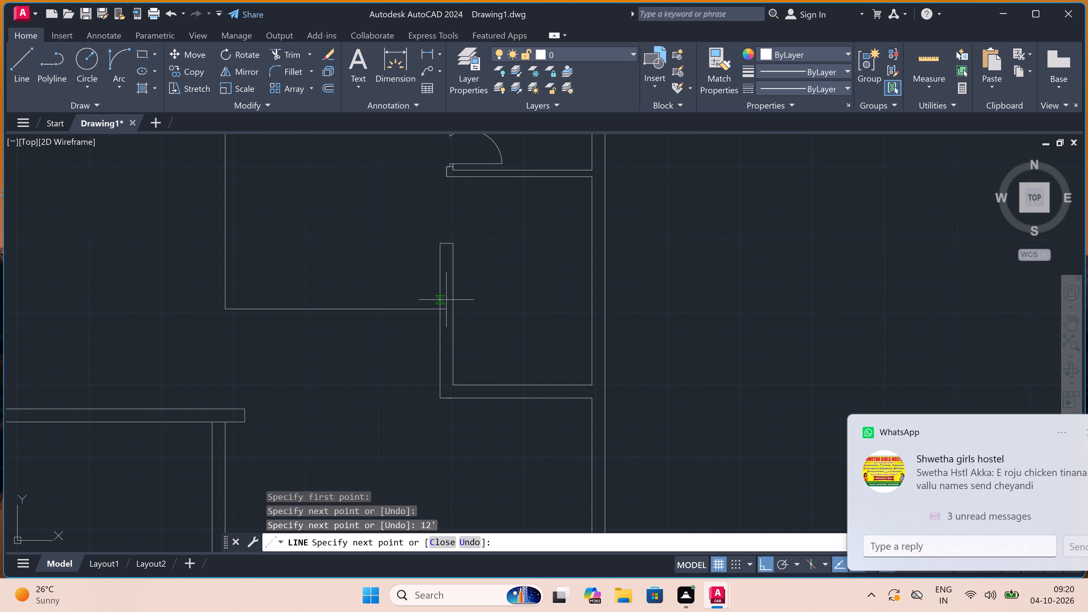
click(437, 308)
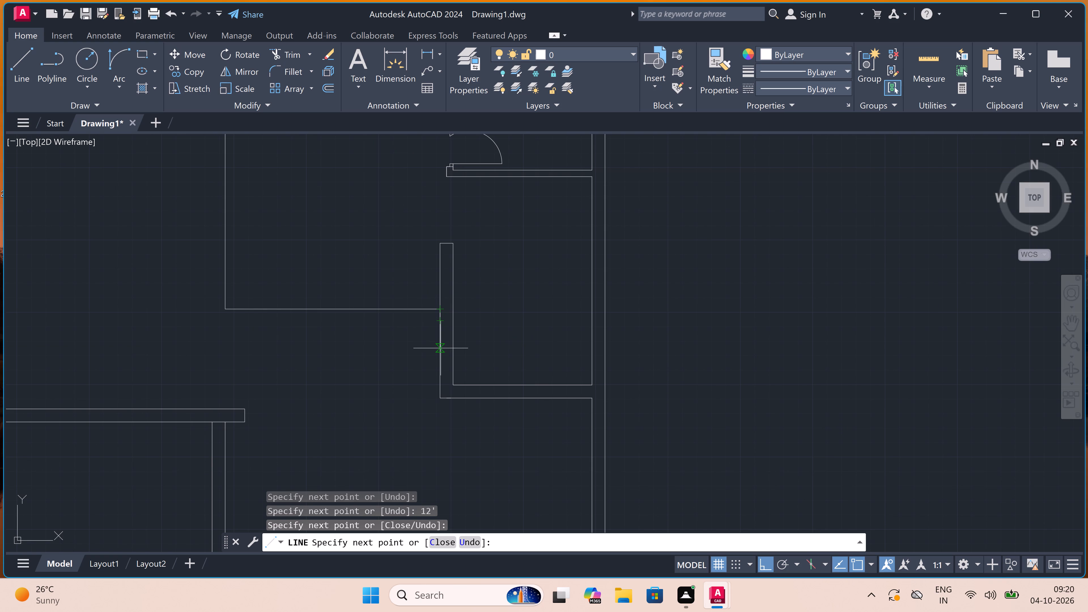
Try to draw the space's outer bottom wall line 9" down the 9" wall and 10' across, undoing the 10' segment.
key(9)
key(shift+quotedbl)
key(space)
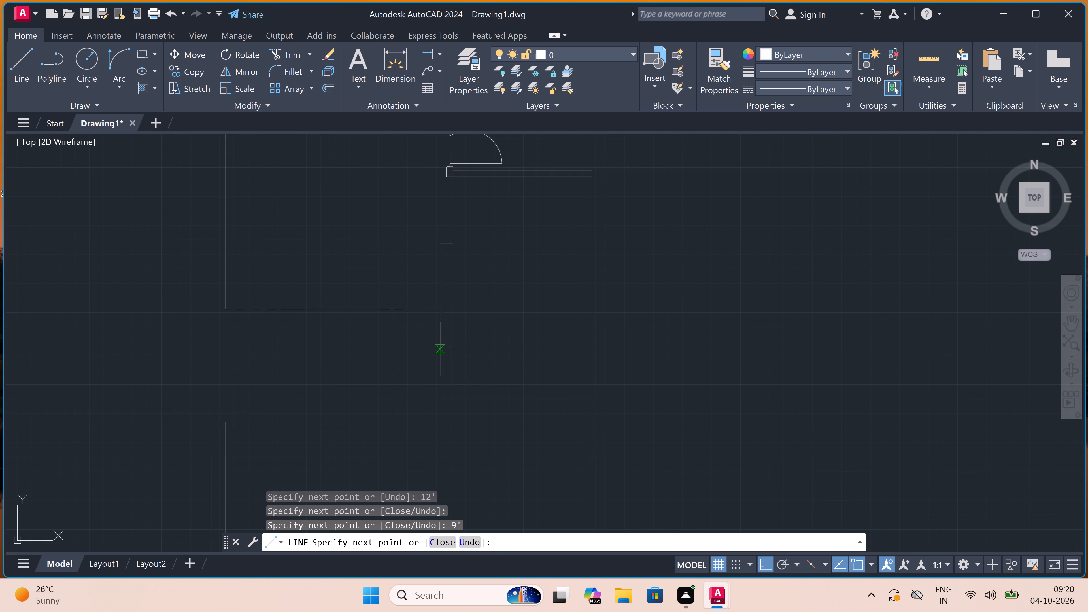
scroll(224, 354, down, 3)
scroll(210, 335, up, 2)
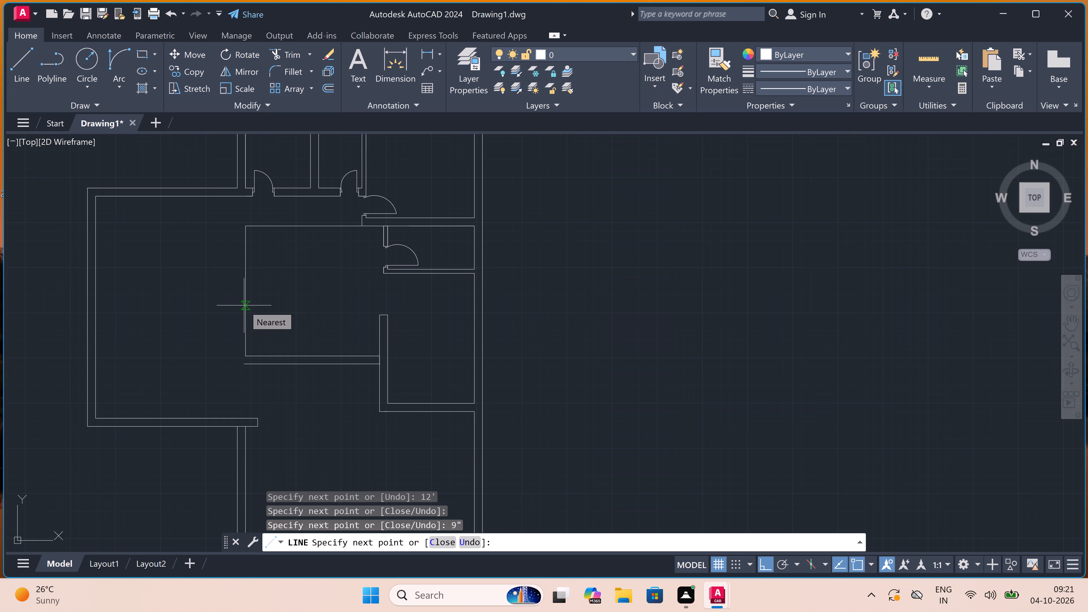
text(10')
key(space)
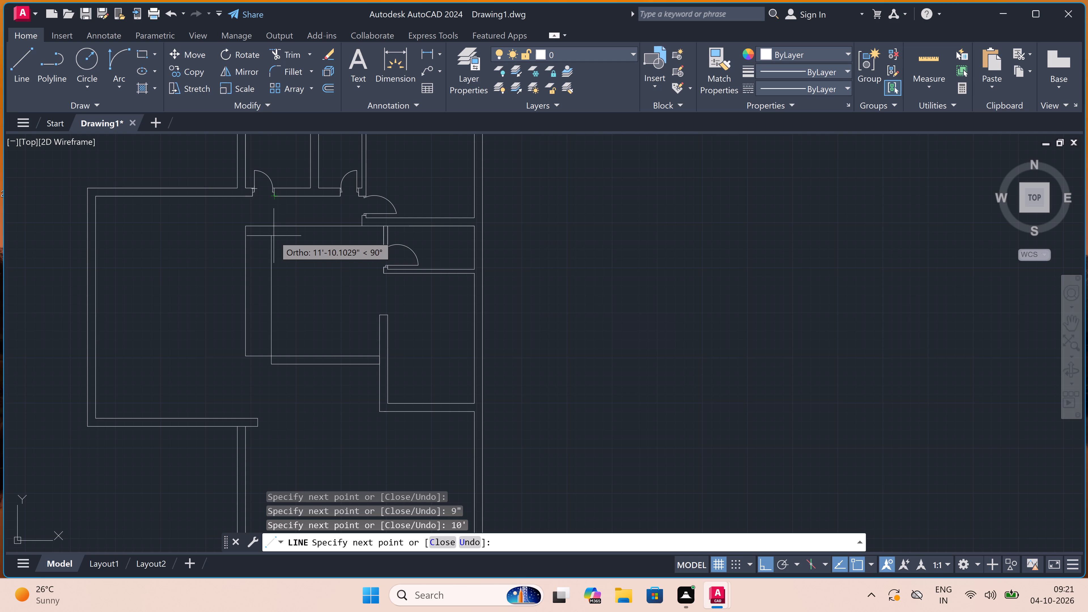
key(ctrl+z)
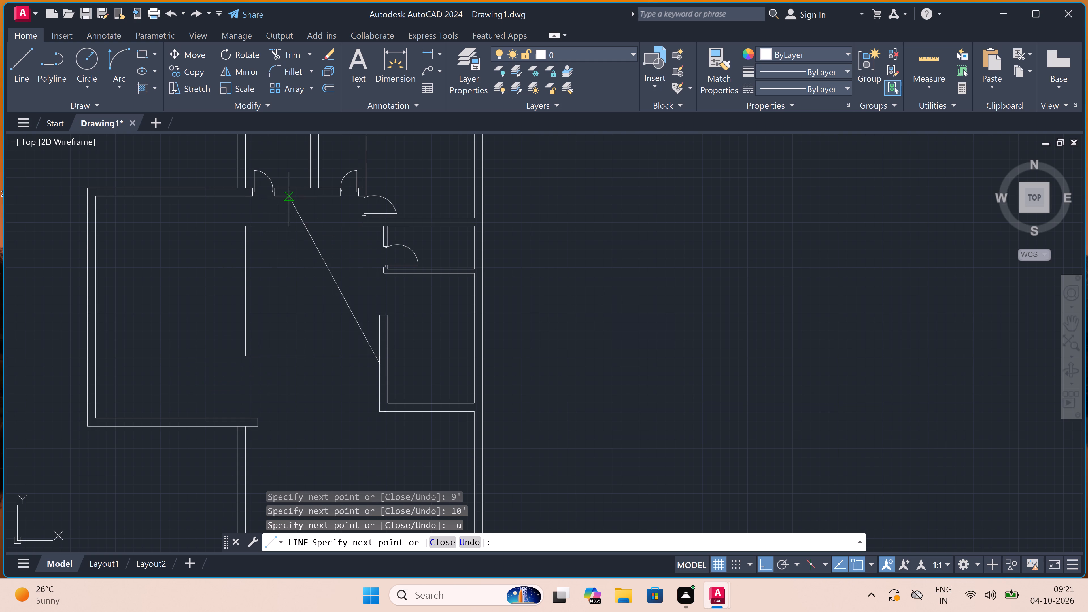
Draw a 4.5" partition from the space's bottom line up to the wall between the two small-room doors, with a shorter second face closed back to it.
click(287, 362)
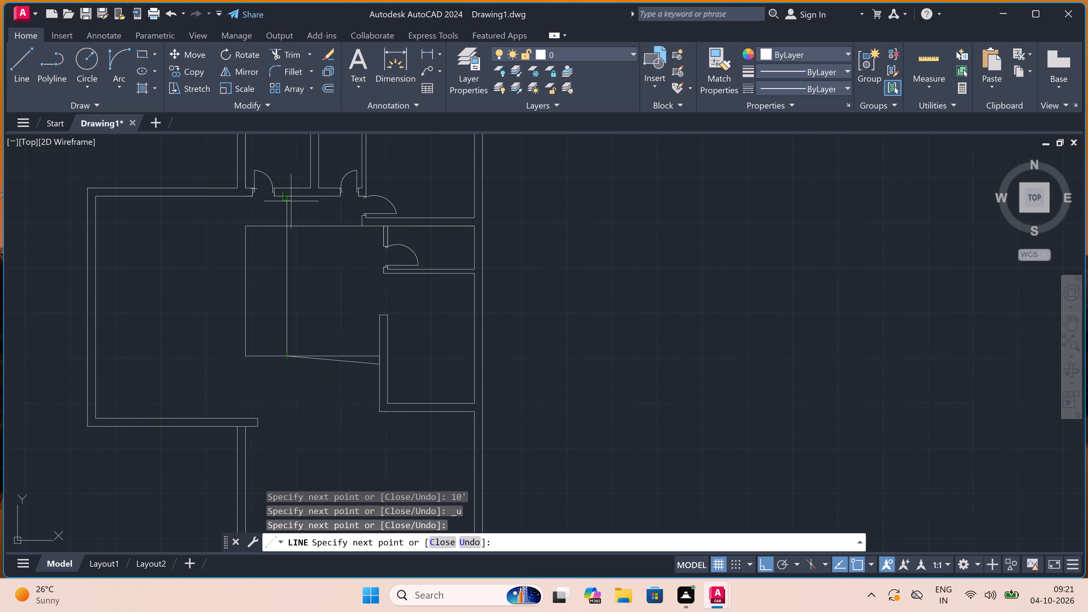
click(287, 195)
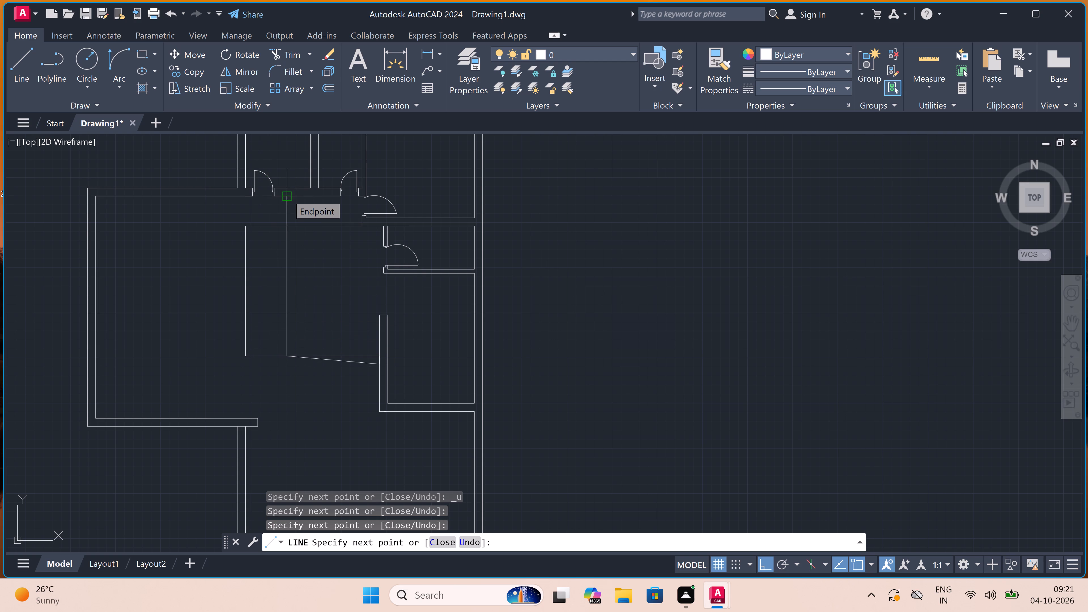
scroll(287, 195, up, 2)
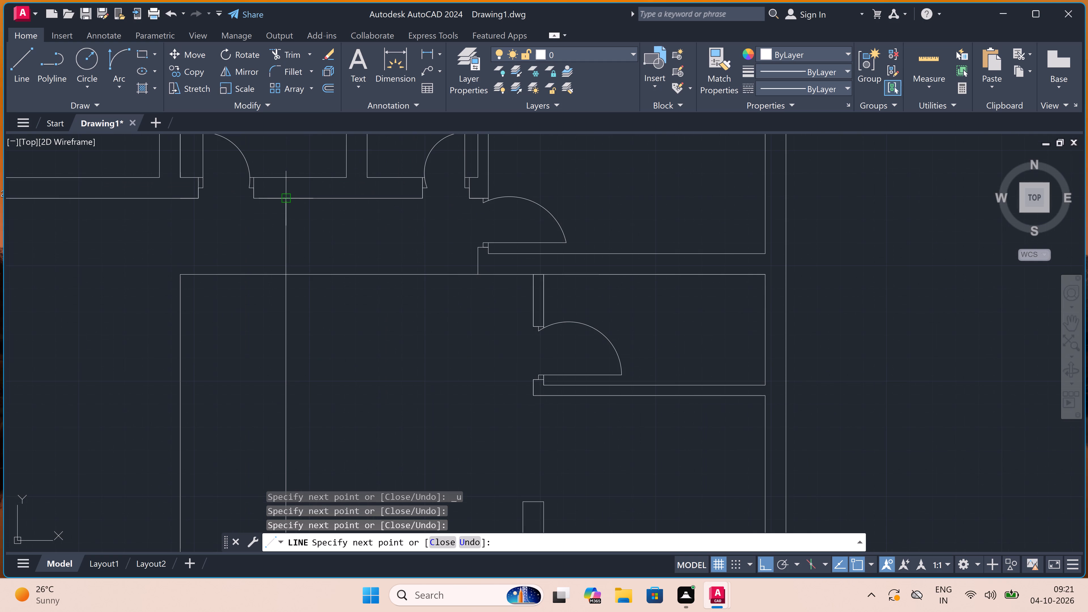
scroll(266, 199, up, 2)
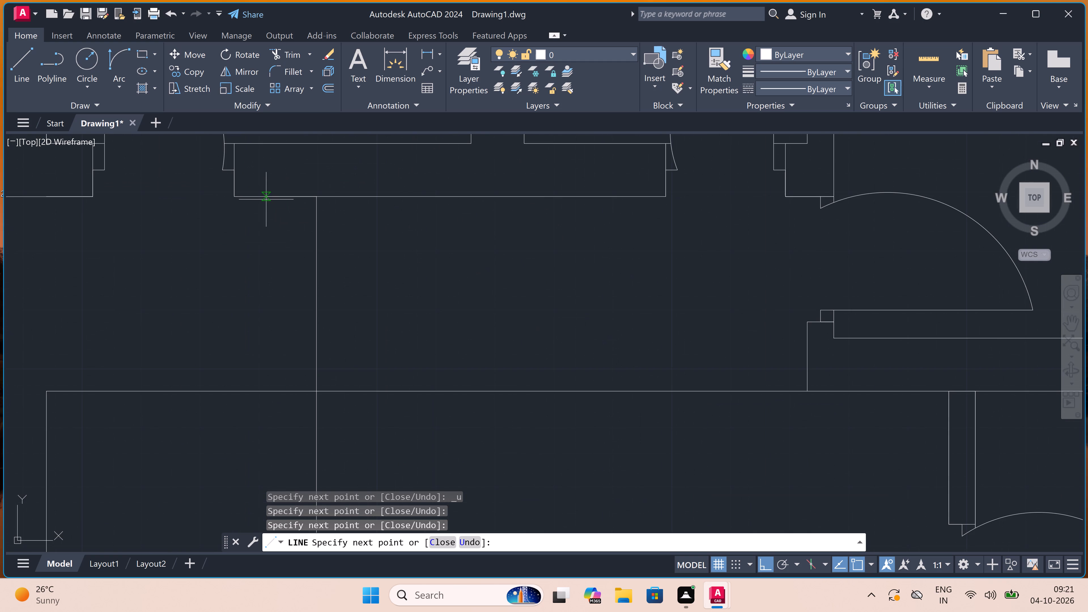
key(4)
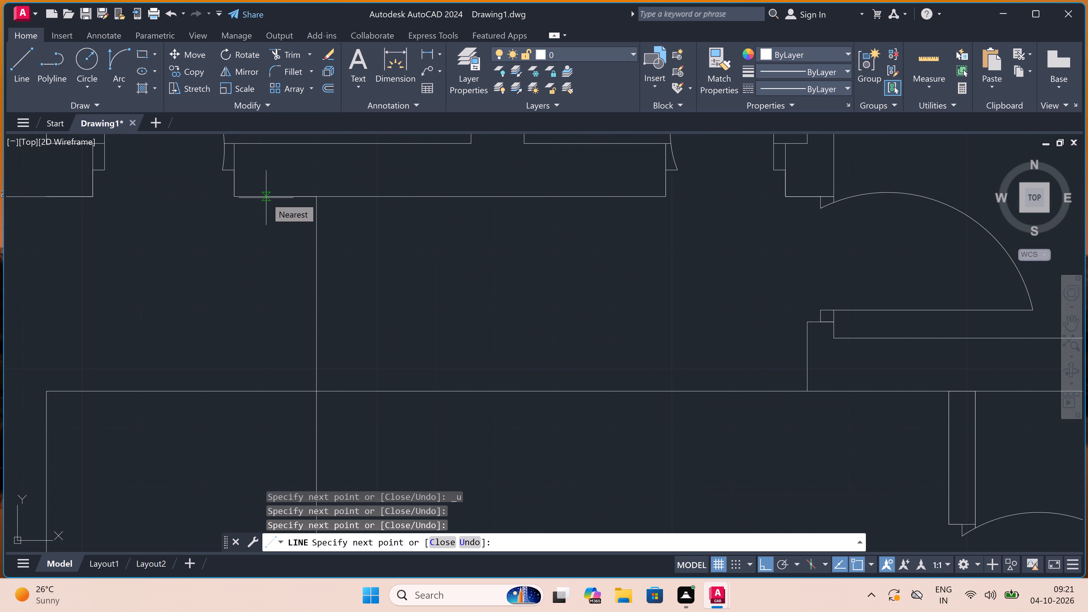
text(.5)
text(")
key(space)
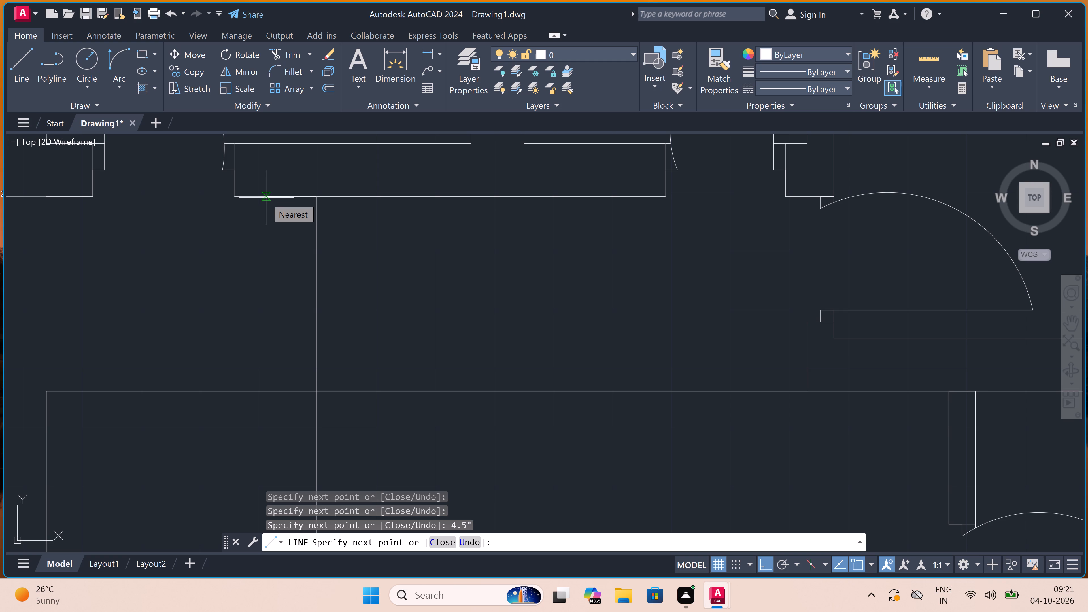
scroll(267, 195, down, 2)
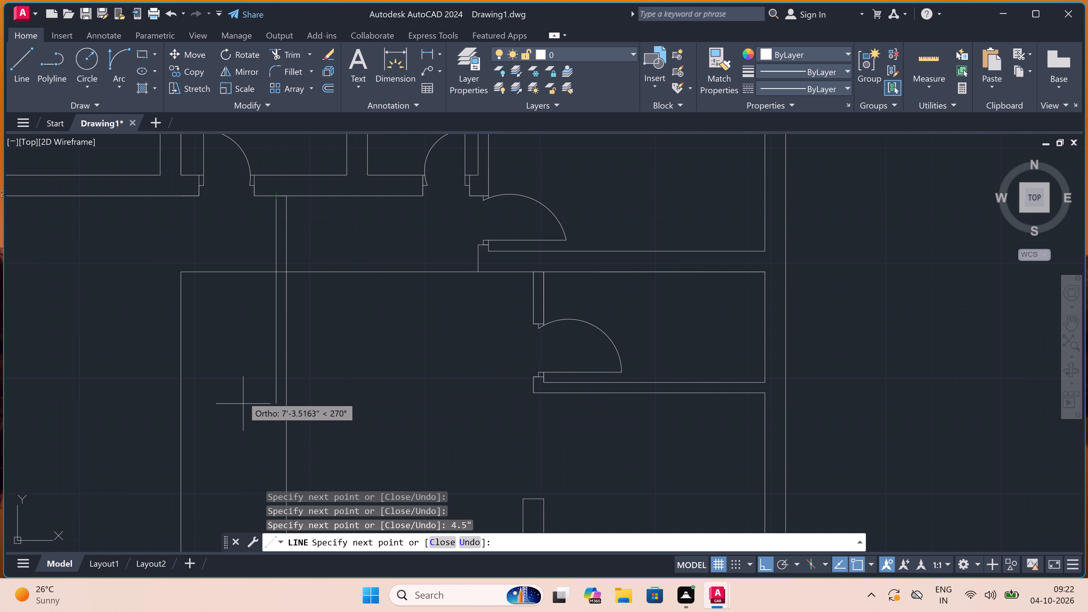
click(262, 384)
click(289, 382)
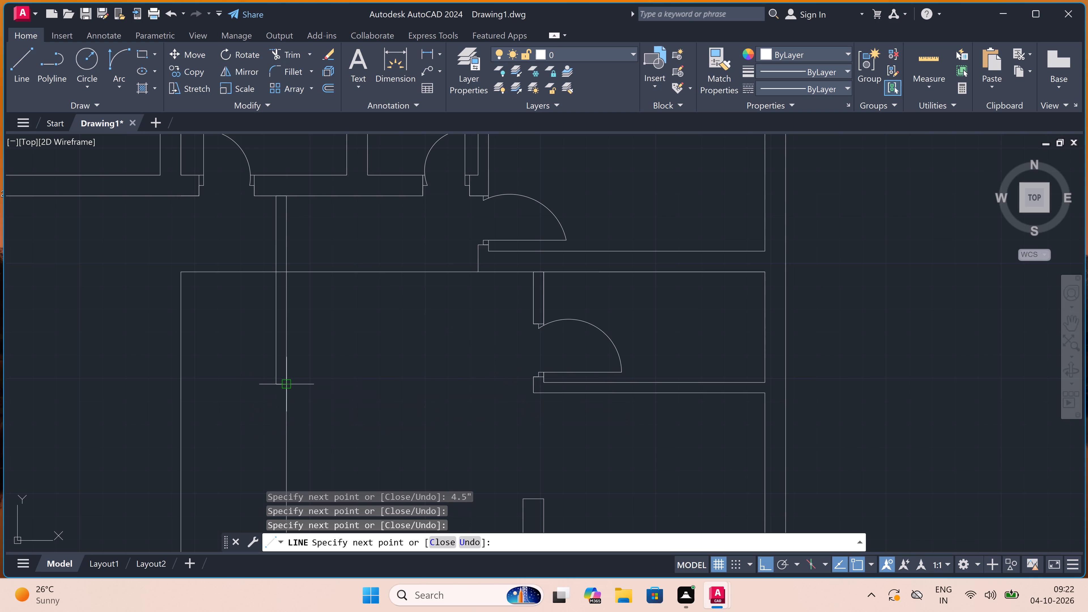
key(Escape)
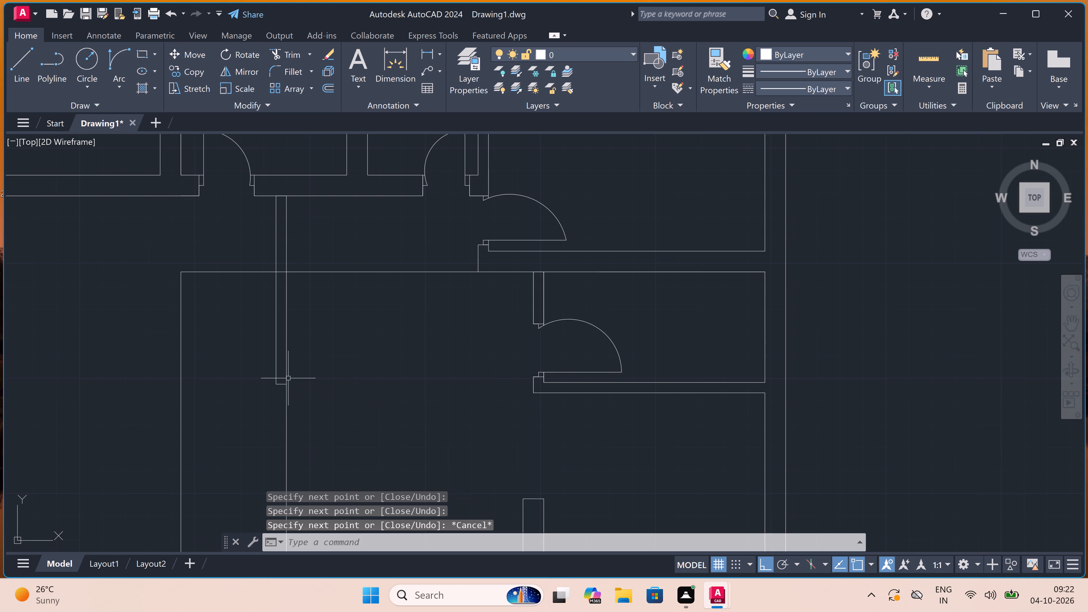
Trim the space's top line where it crosses between the two faces of the 4.5" partition.
text(tr)
key(space)
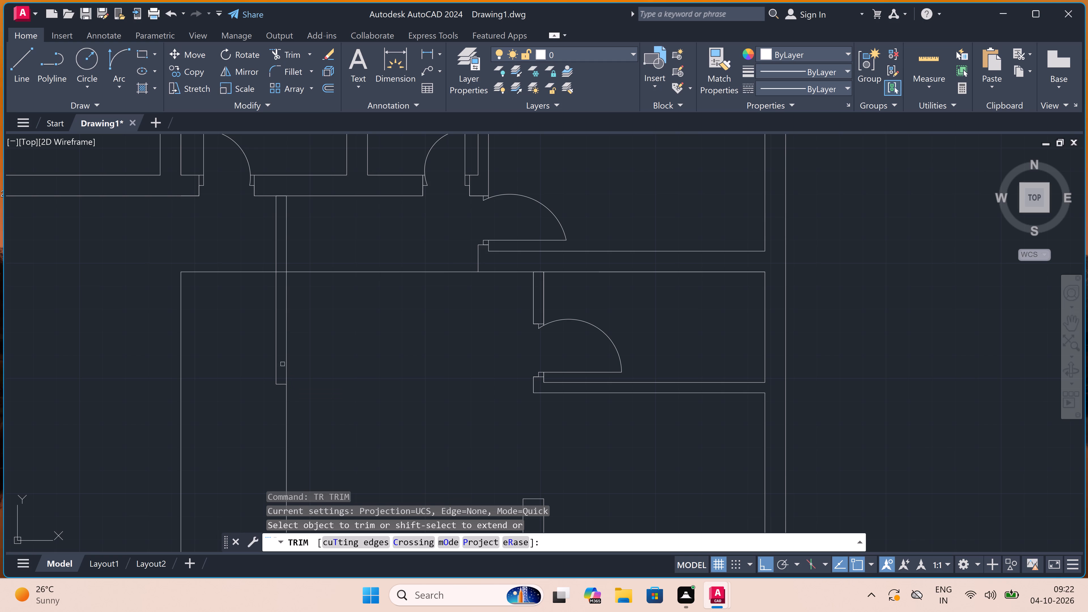
scroll(273, 289, up, 1)
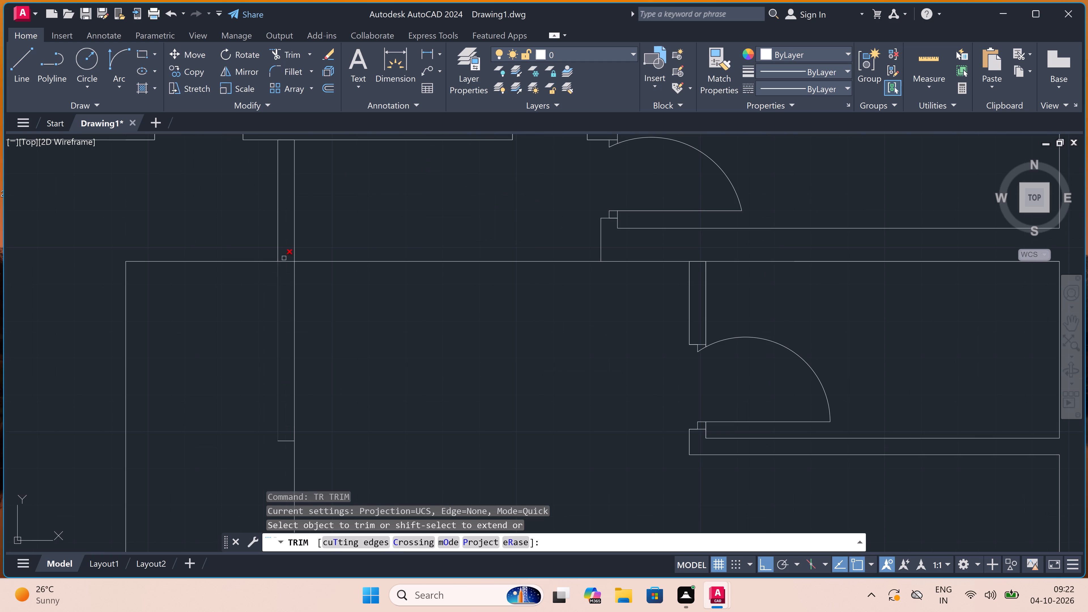
double_click(284, 257)
click(285, 268)
scroll(285, 268, down, 2)
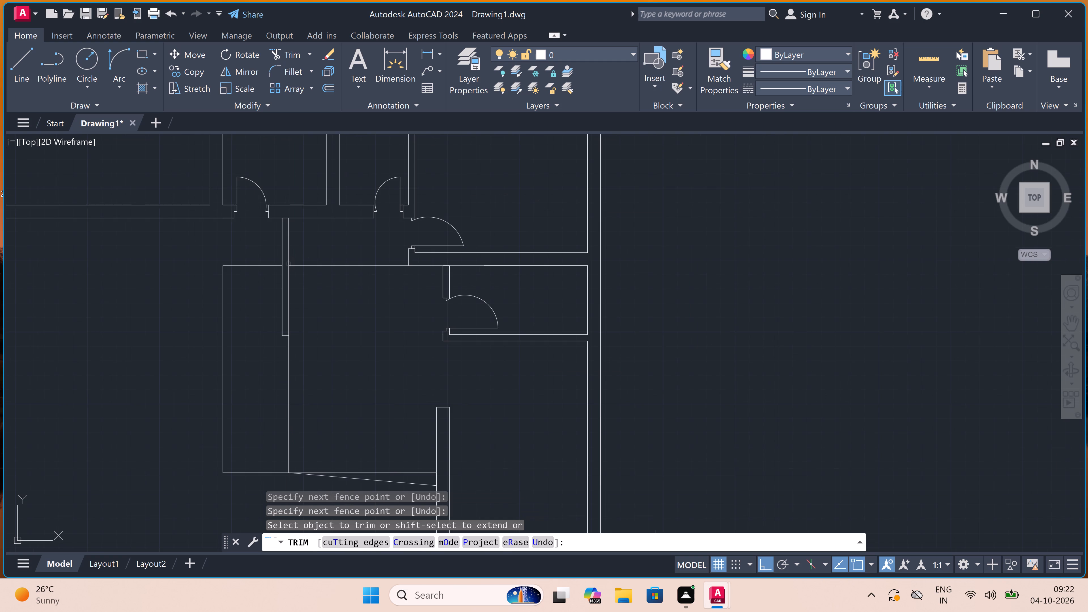
Erase the remaining top, left and bottom outline lines of the 12' space and the sloping line at the partition's foot.
click(313, 249)
click(334, 304)
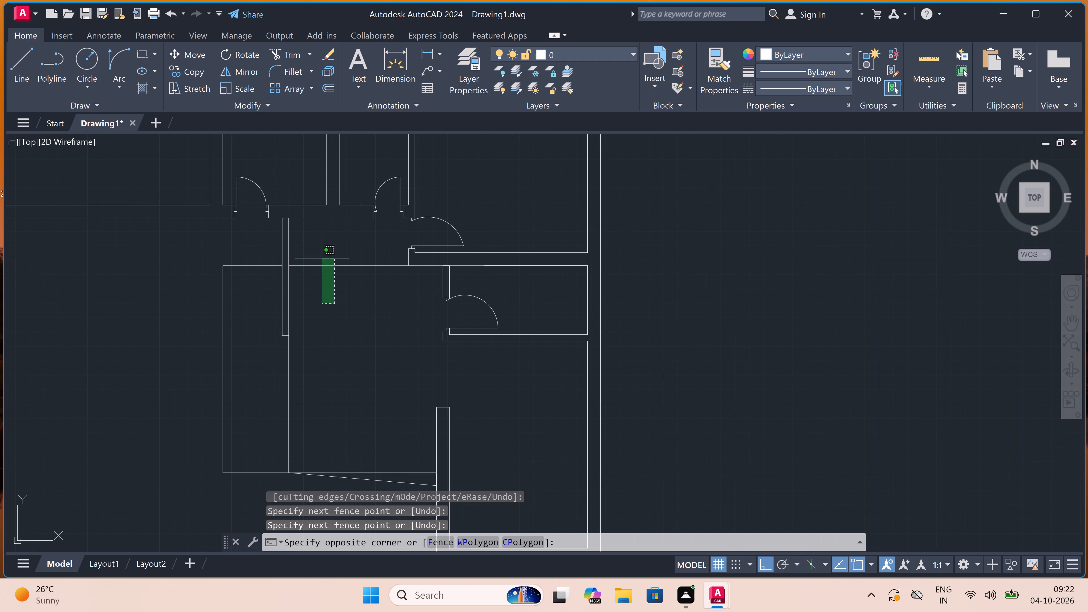
double_click(319, 252)
key(Delete)
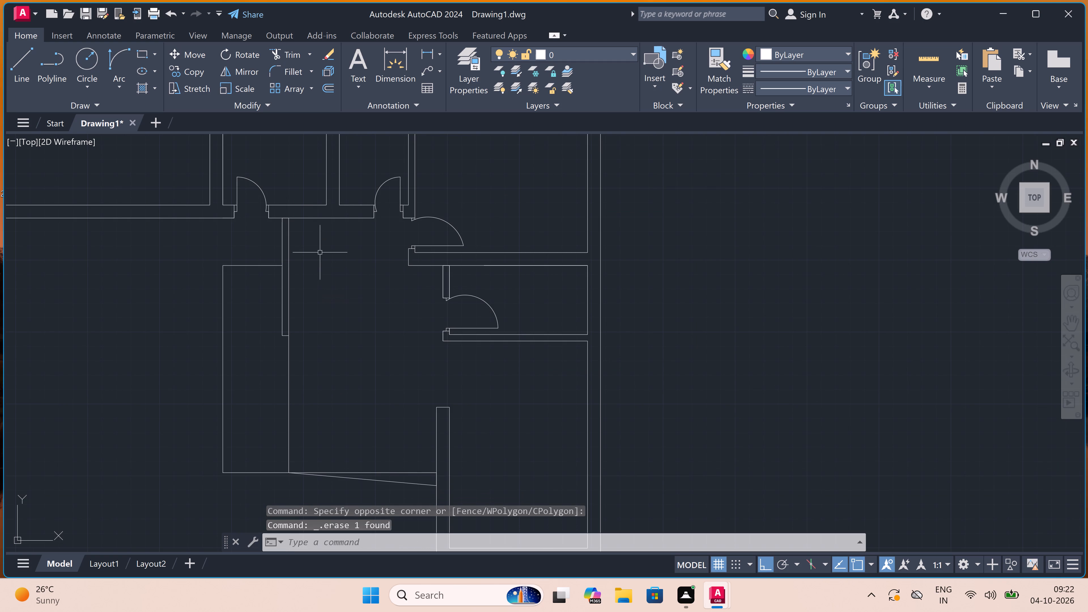
click(250, 253)
click(193, 483)
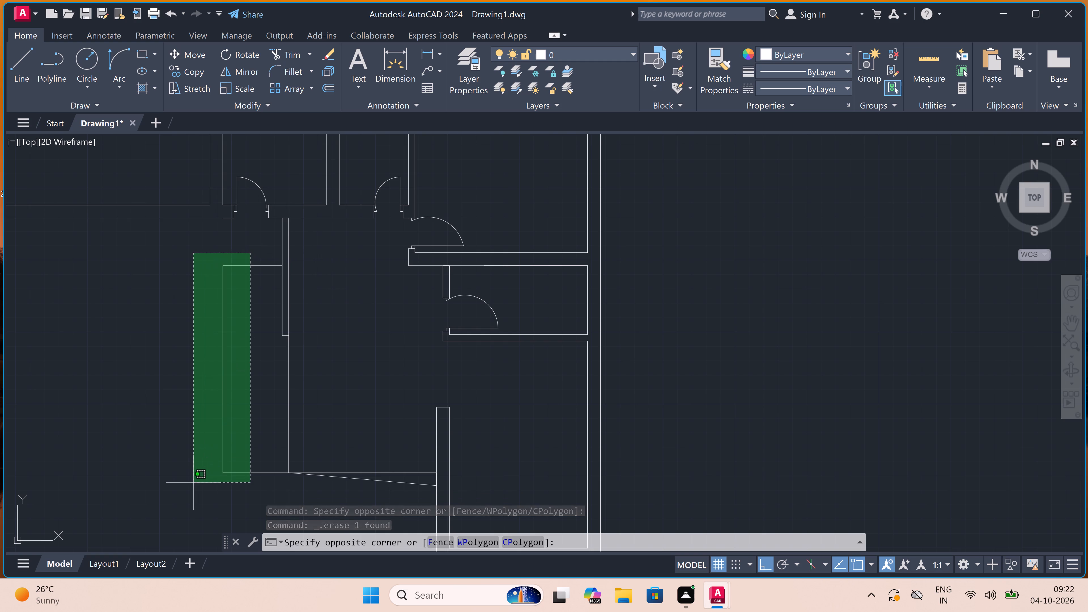
key(Delete)
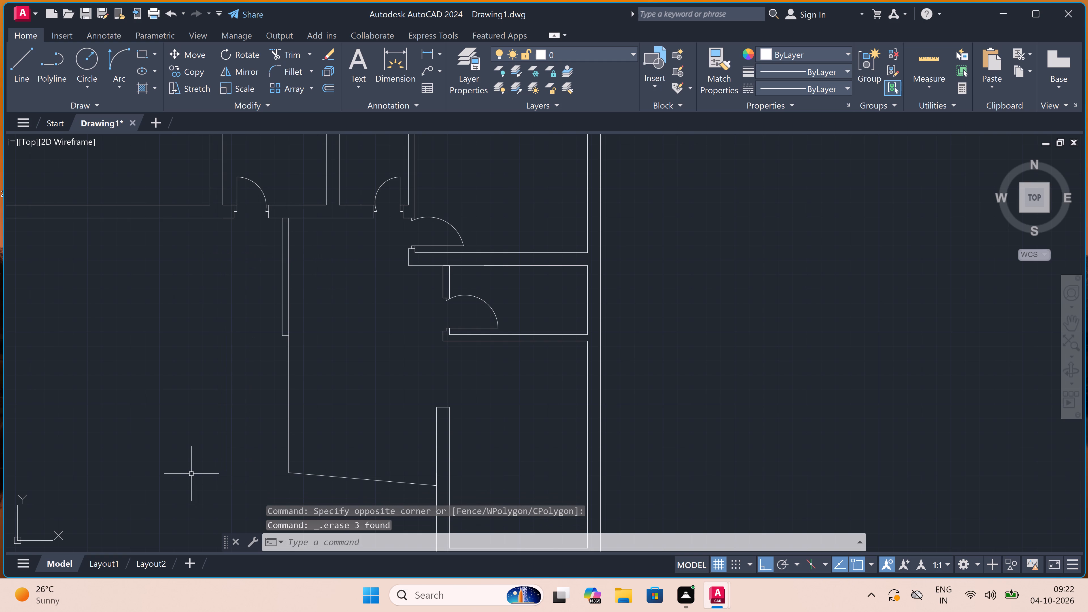
scroll(248, 375, down, 3)
scroll(255, 398, up, 2)
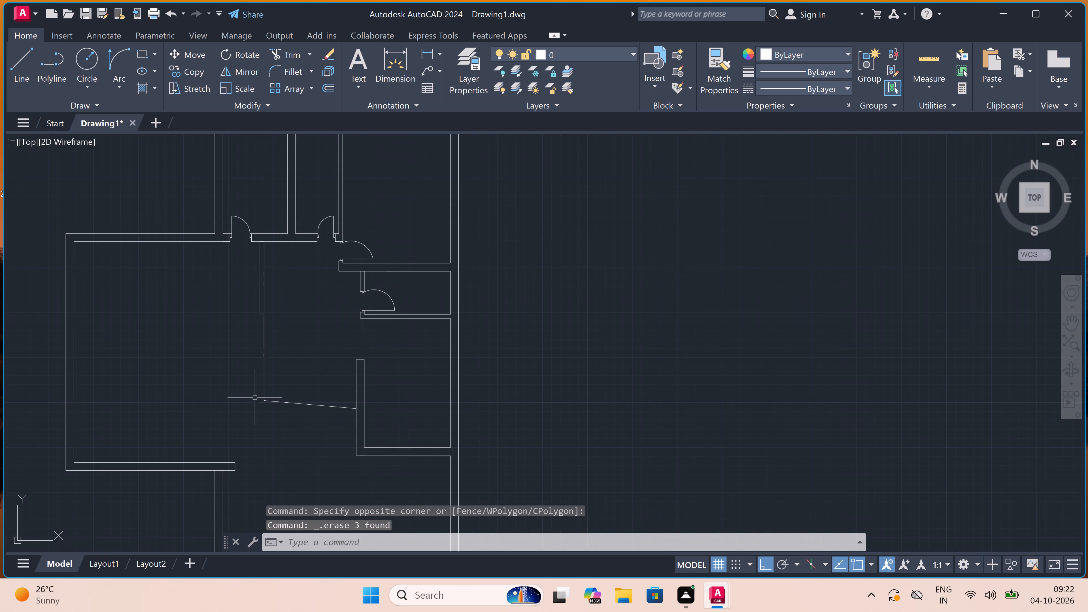
click(287, 399)
click(283, 434)
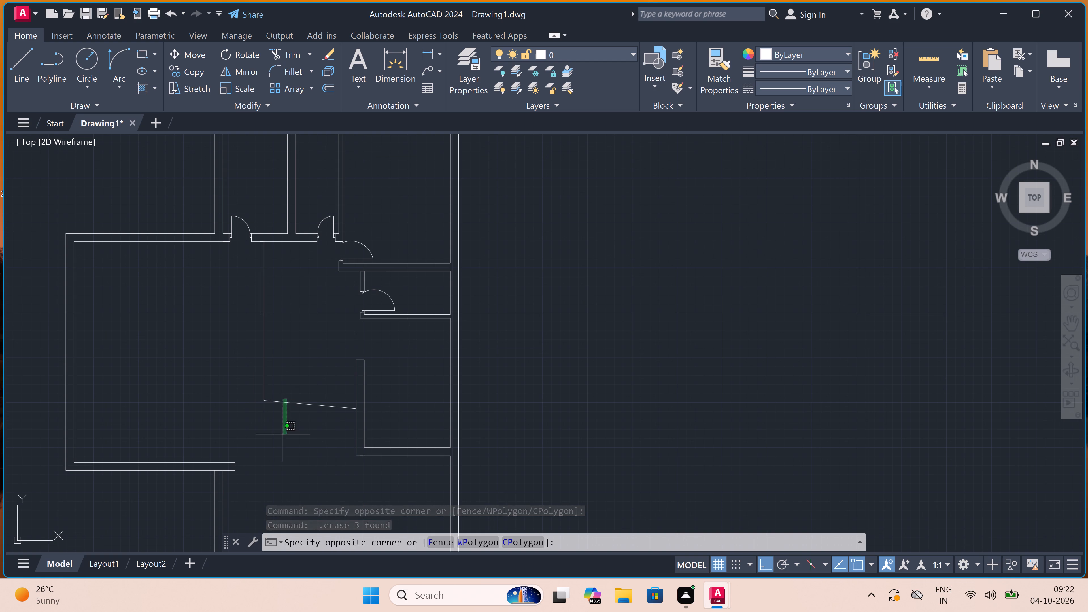
key(Delete)
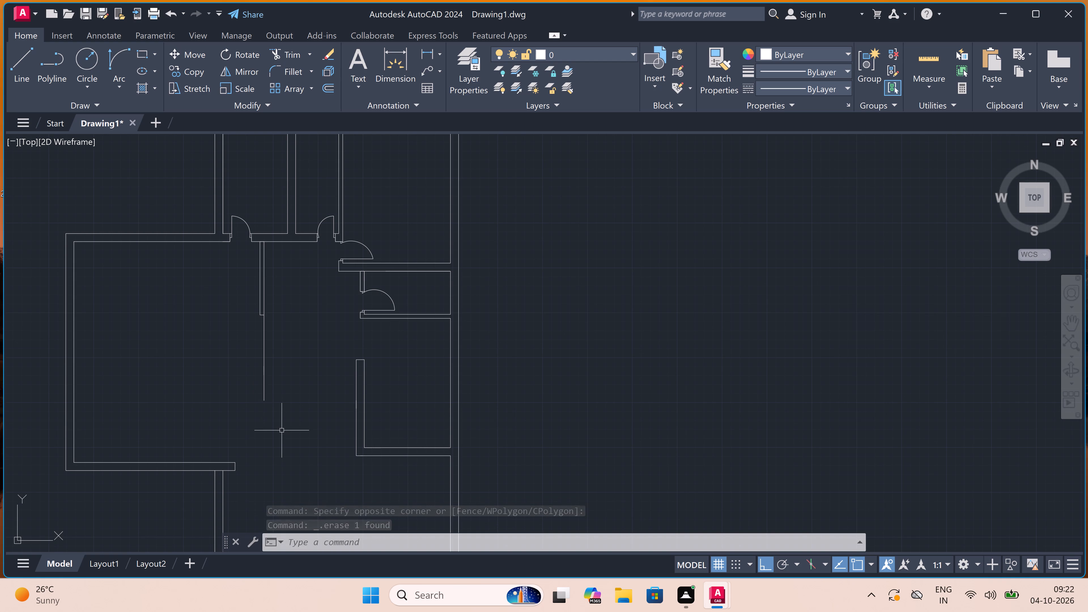
Draw a 9" wide wall extension straight down from the partition's lower-left corner past the large room's bottom wall, its other face returning up to the partition line's end.
scroll(259, 423, down, 1)
scroll(259, 396, up, 1)
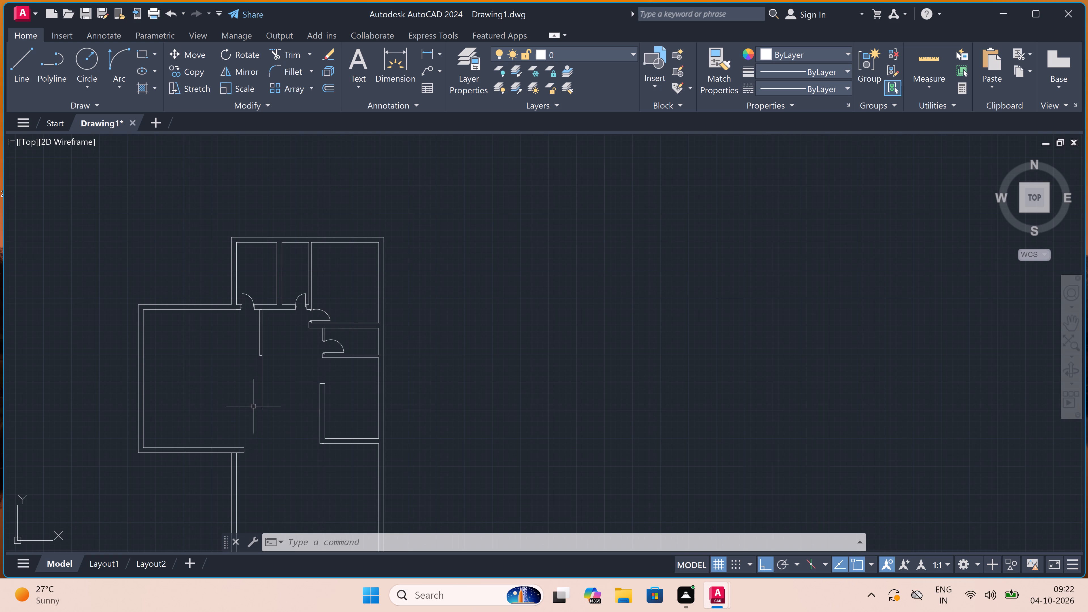
text(l)
key(space)
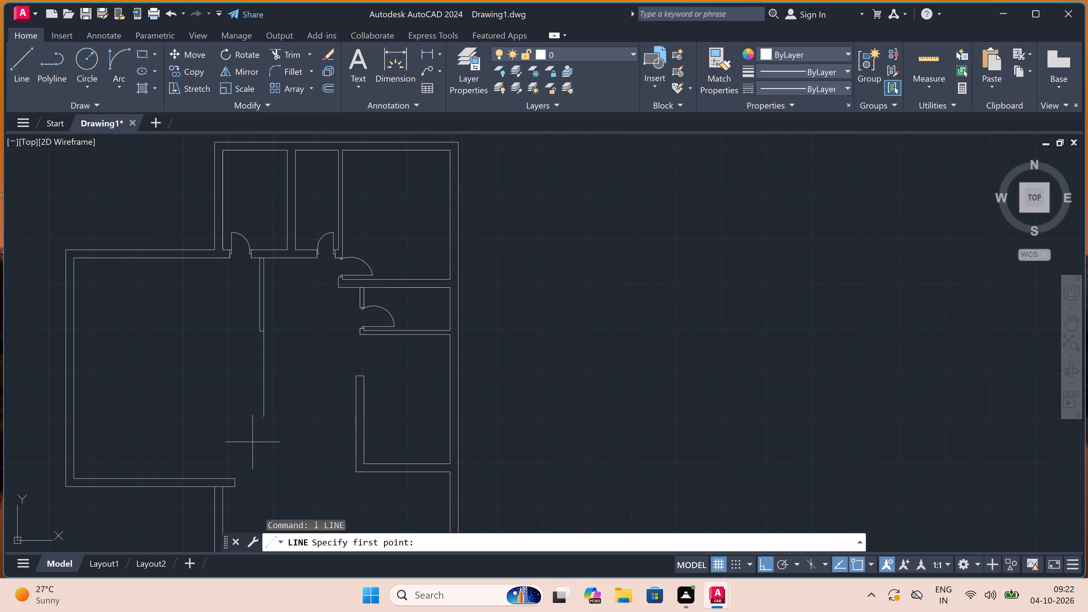
click(259, 330)
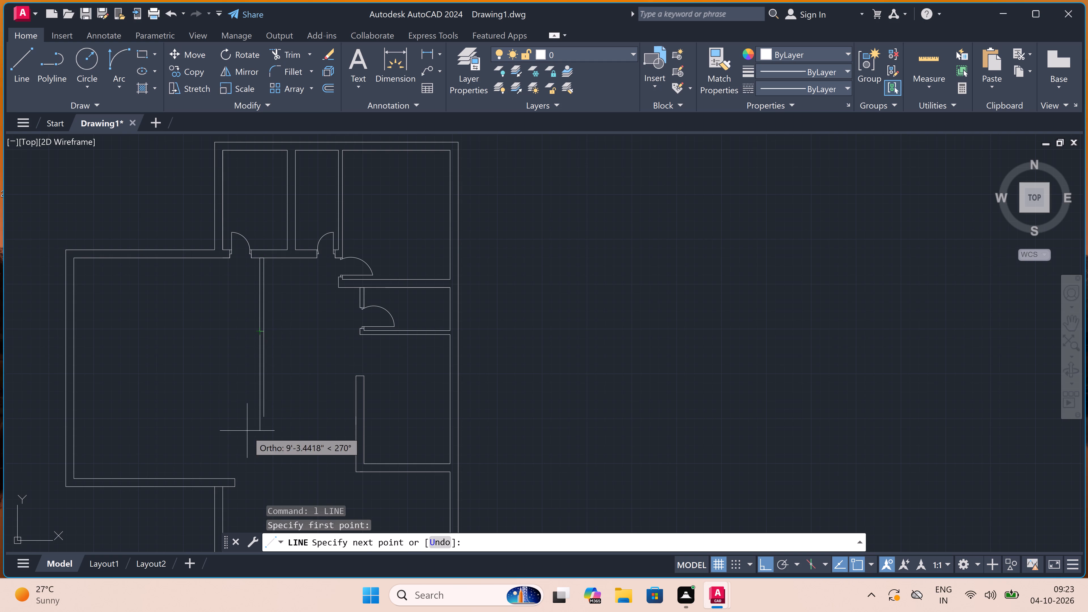
scroll(258, 372, down, 2)
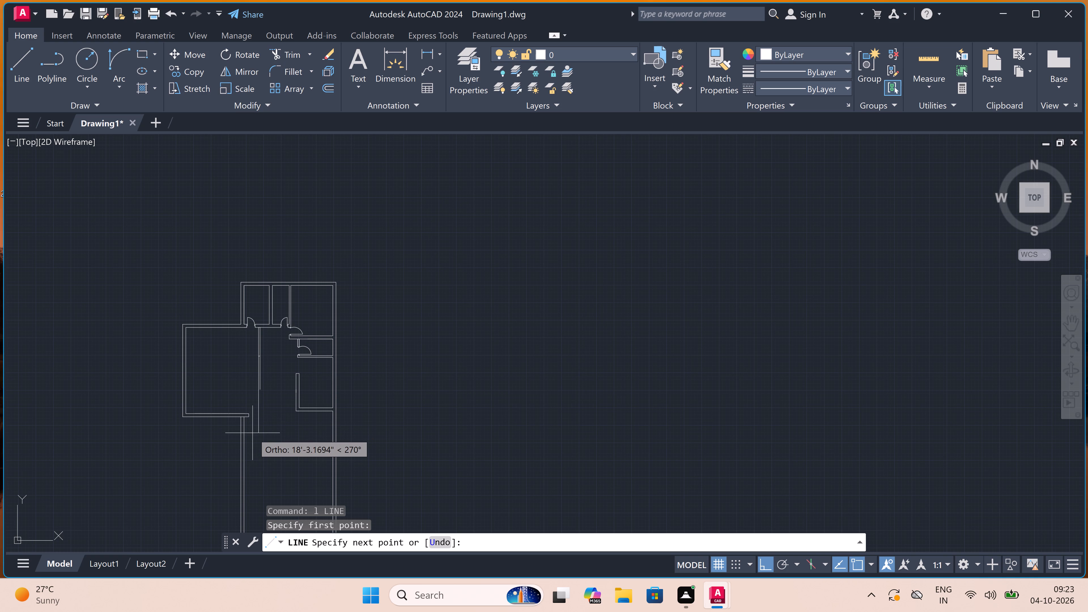
scroll(252, 433, down, 1)
scroll(252, 433, up, 2)
click(252, 446)
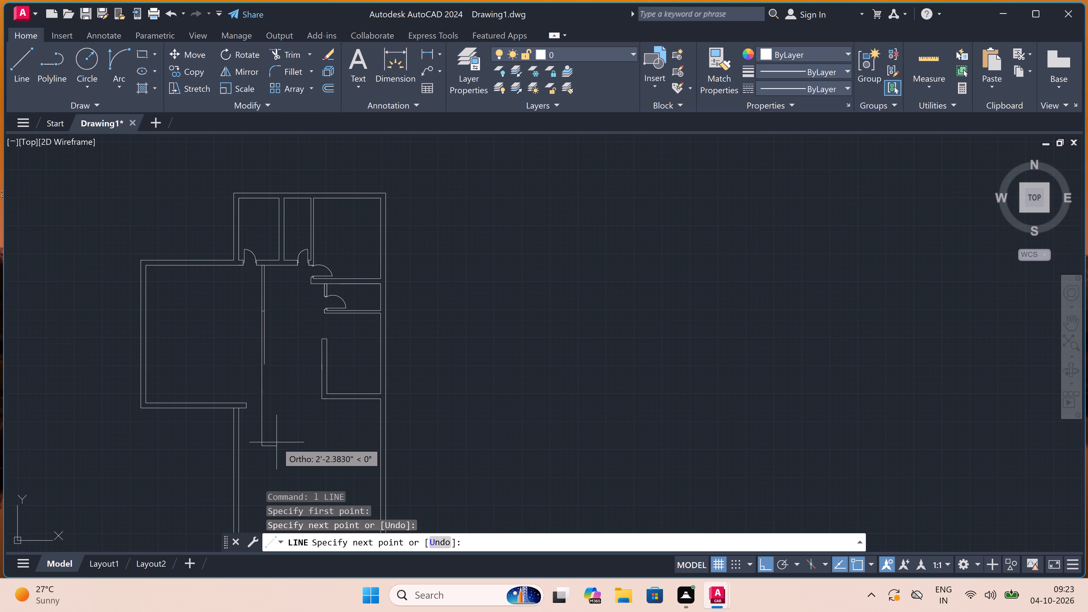
text(9")
key(space)
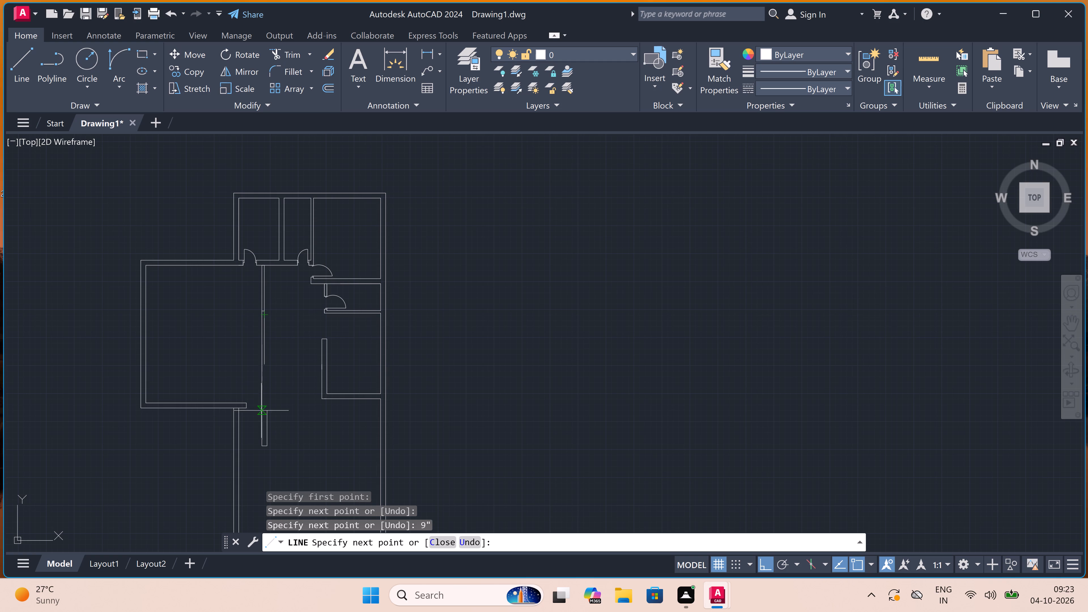
scroll(254, 381, up, 4)
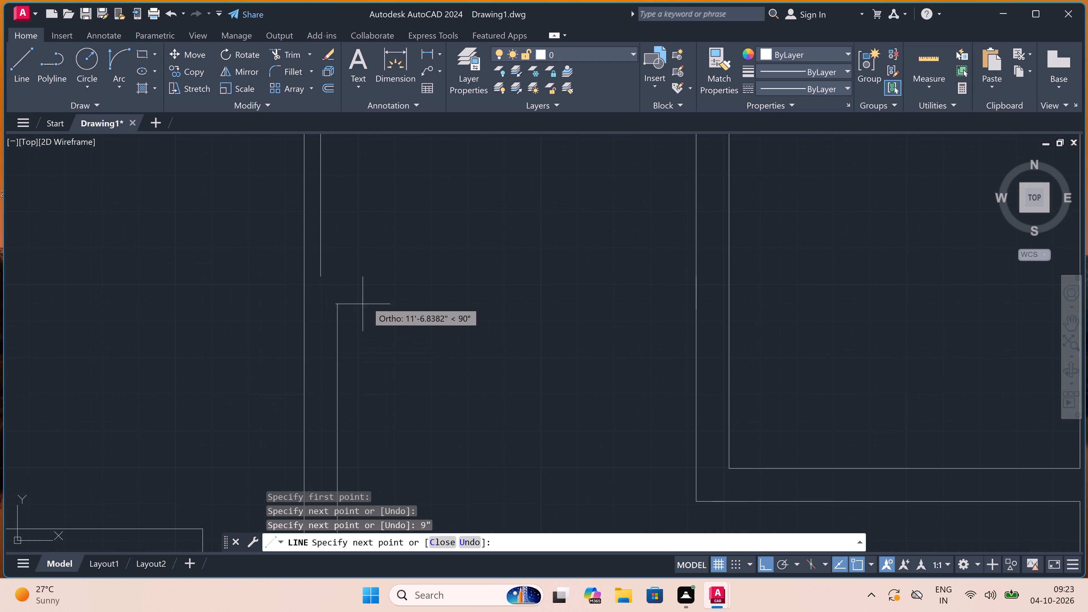
click(357, 275)
key(Escape)
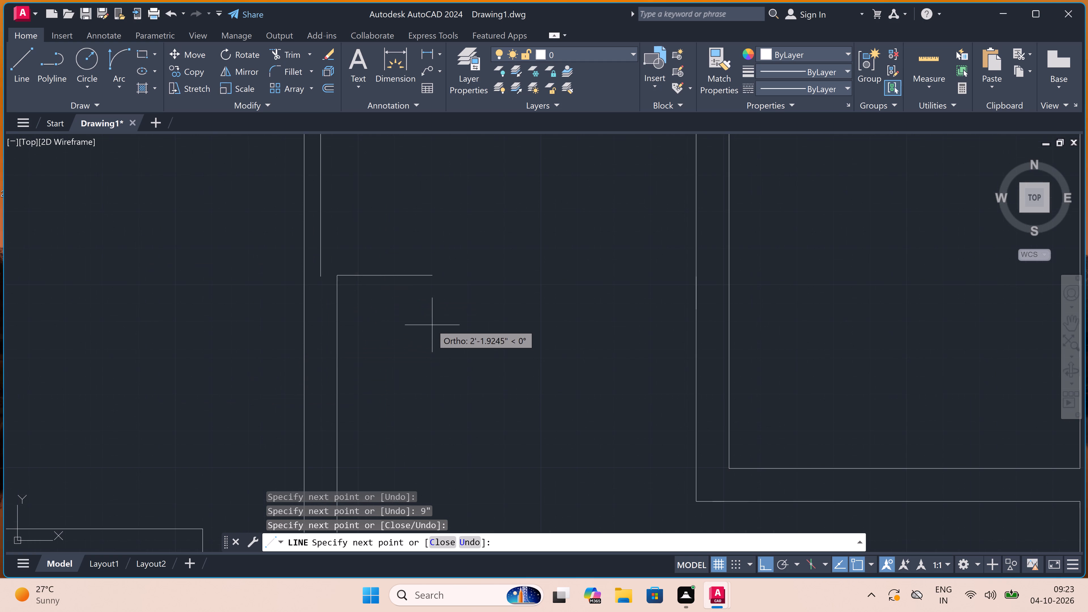
scroll(400, 305, down, 4)
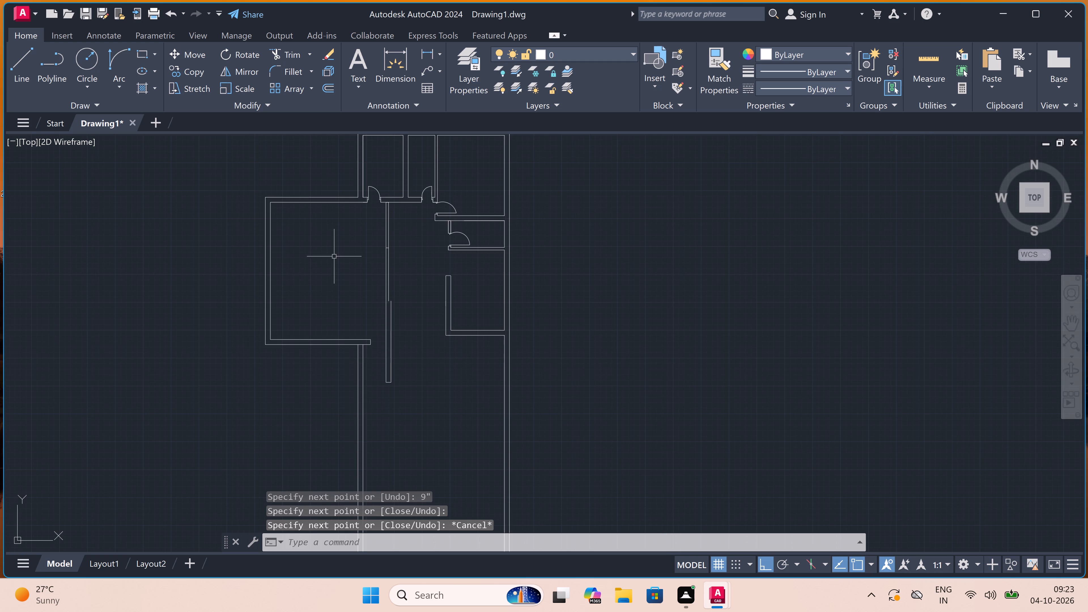
Erase the large room's left wall, its bottom wall and the left outer wall lines running below it.
click(315, 242)
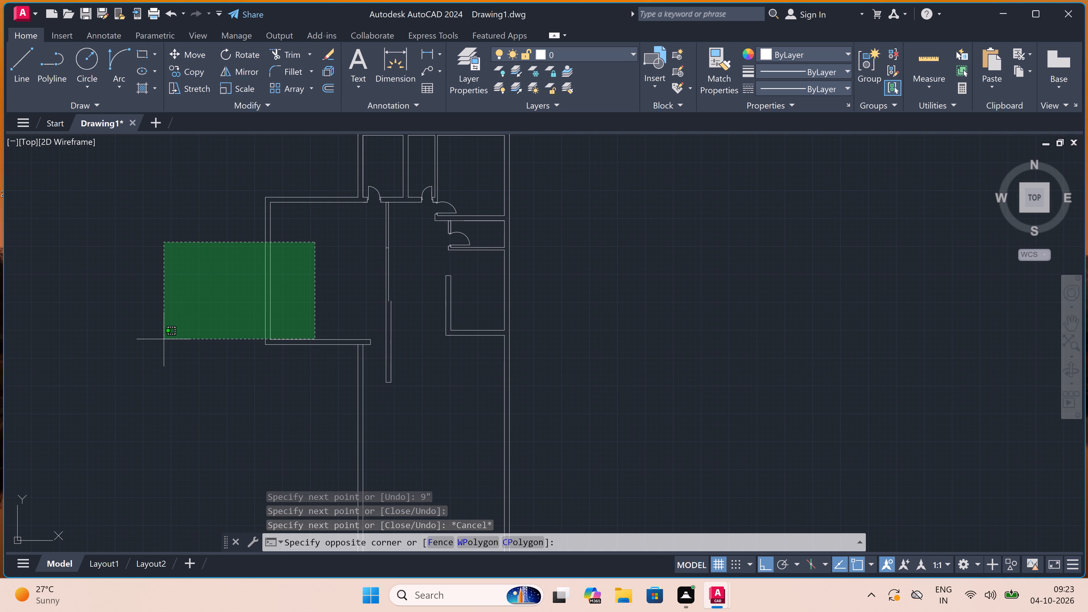
click(161, 313)
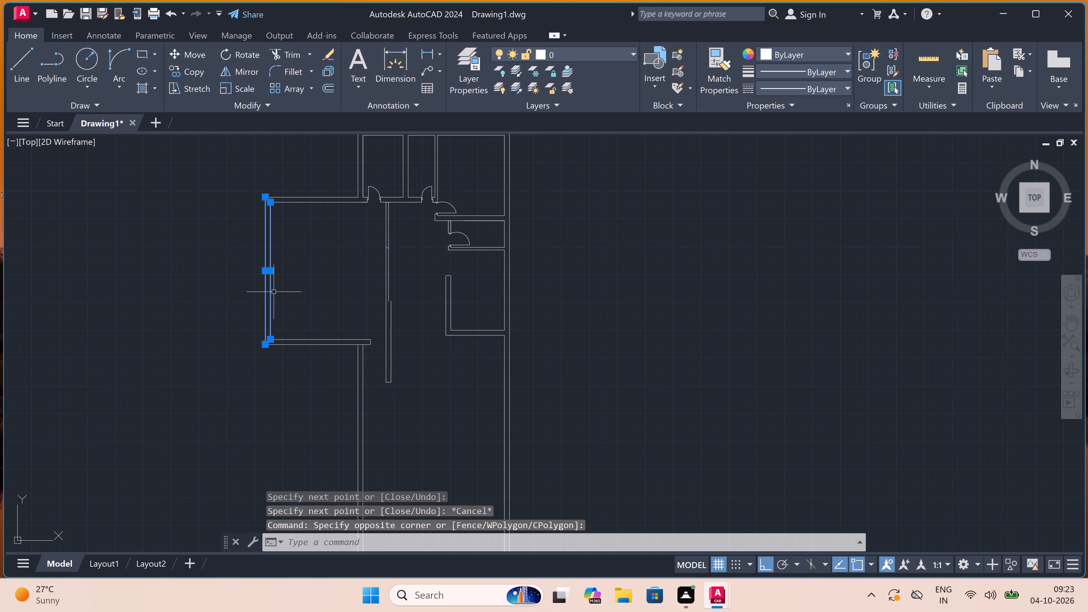
key(Delete)
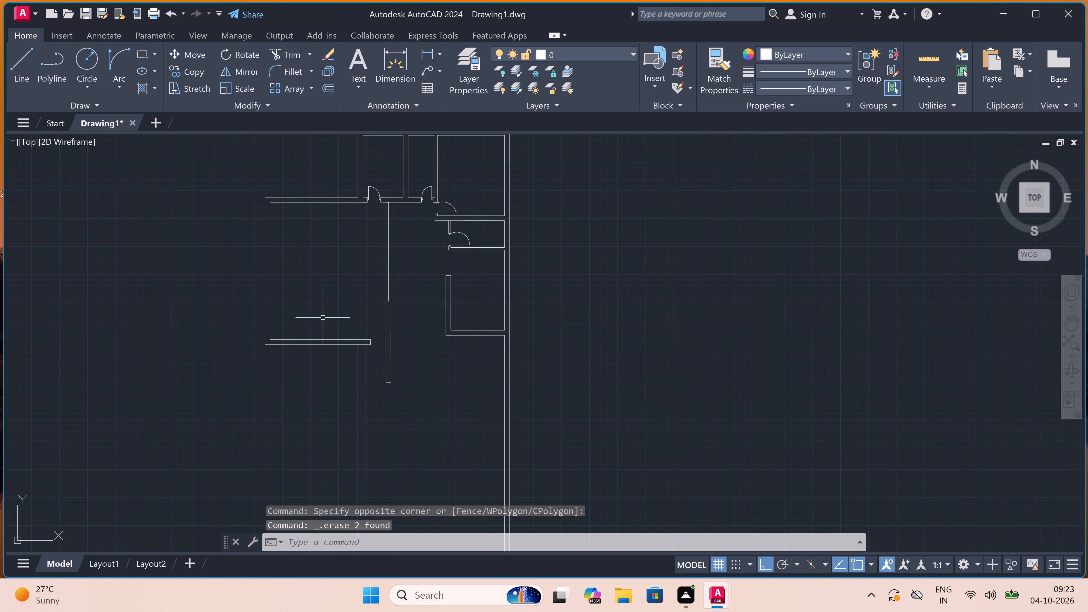
click(374, 323)
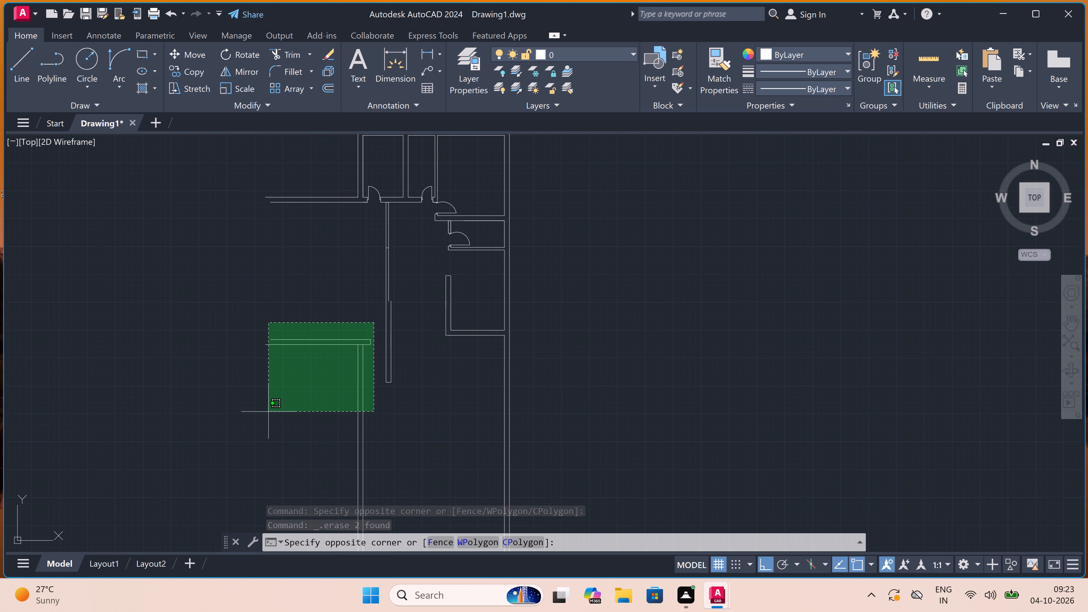
click(152, 483)
key(Delete)
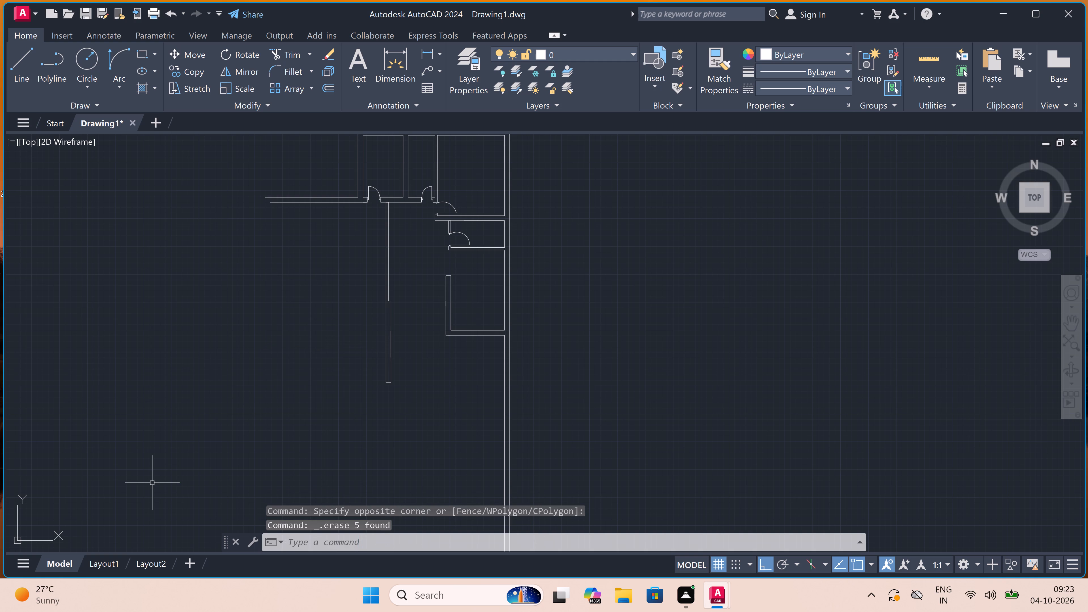
Draw the large room's inner face from the top wall's inner line end, 14' down and straight across to the partition.
scroll(309, 198, up, 1)
scroll(309, 197, down, 4)
scroll(307, 180, up, 3)
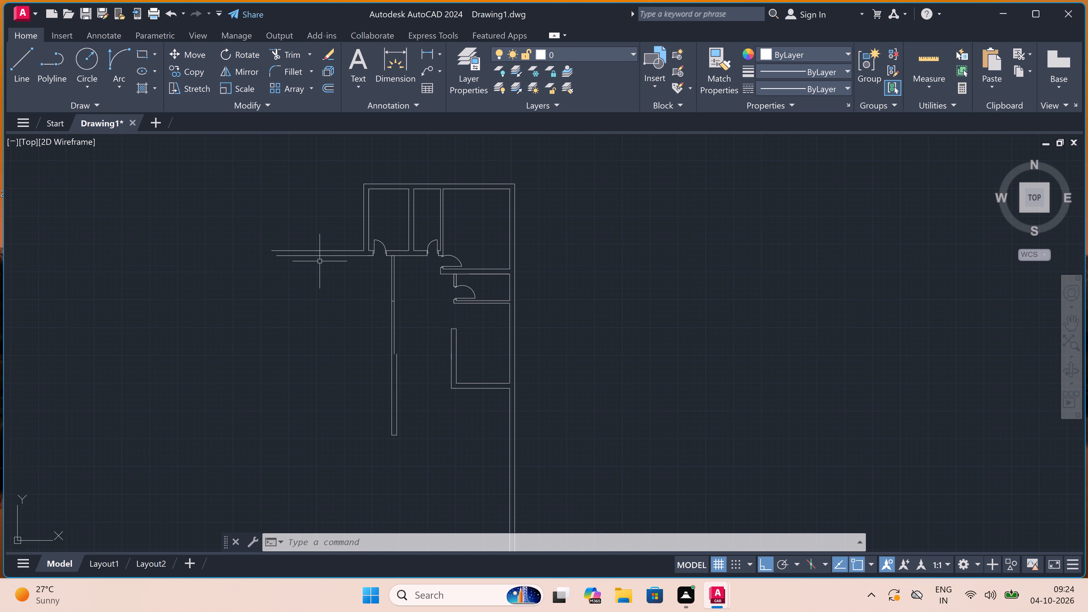
text(l)
key(space)
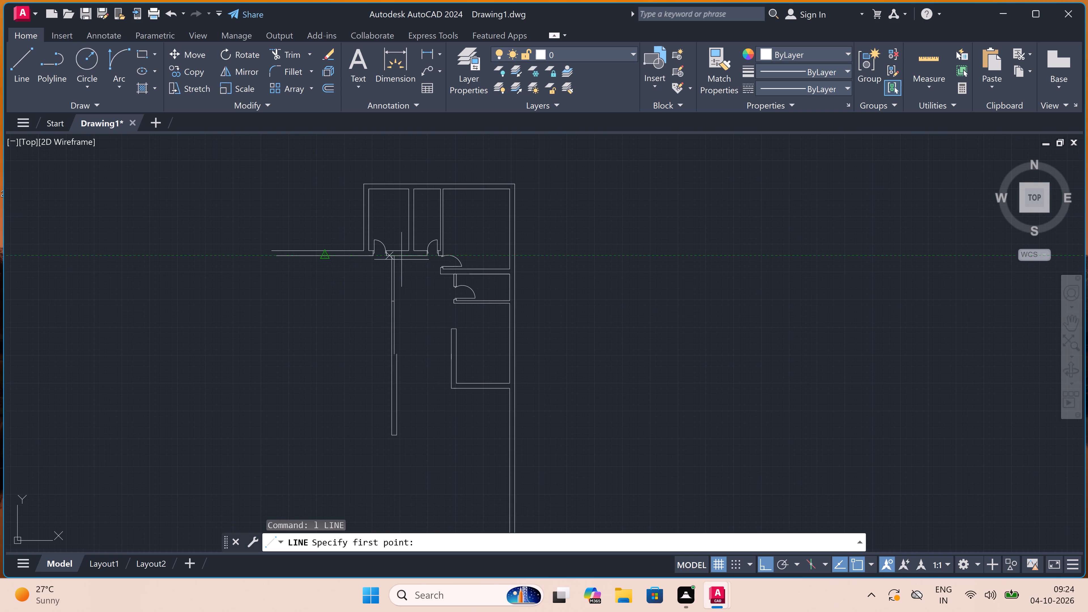
scroll(418, 254, up, 1)
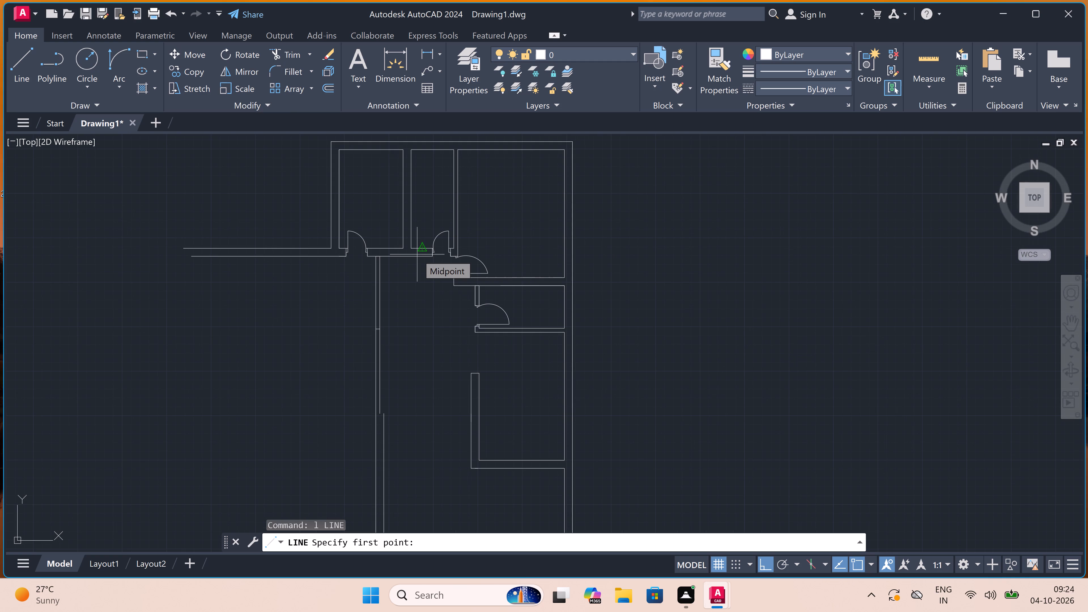
click(187, 254)
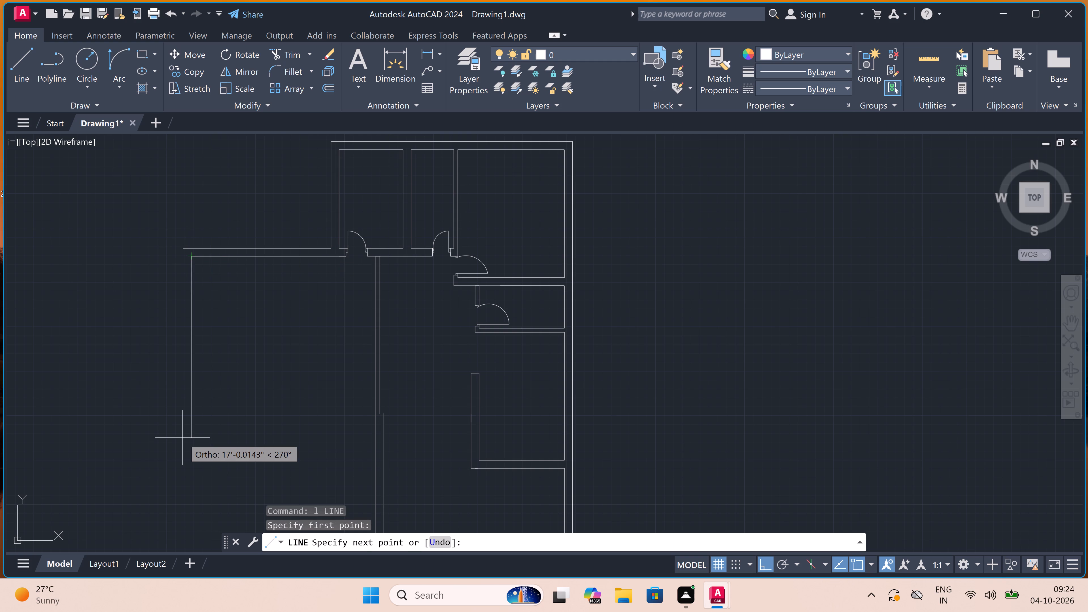
text(14')
key(space)
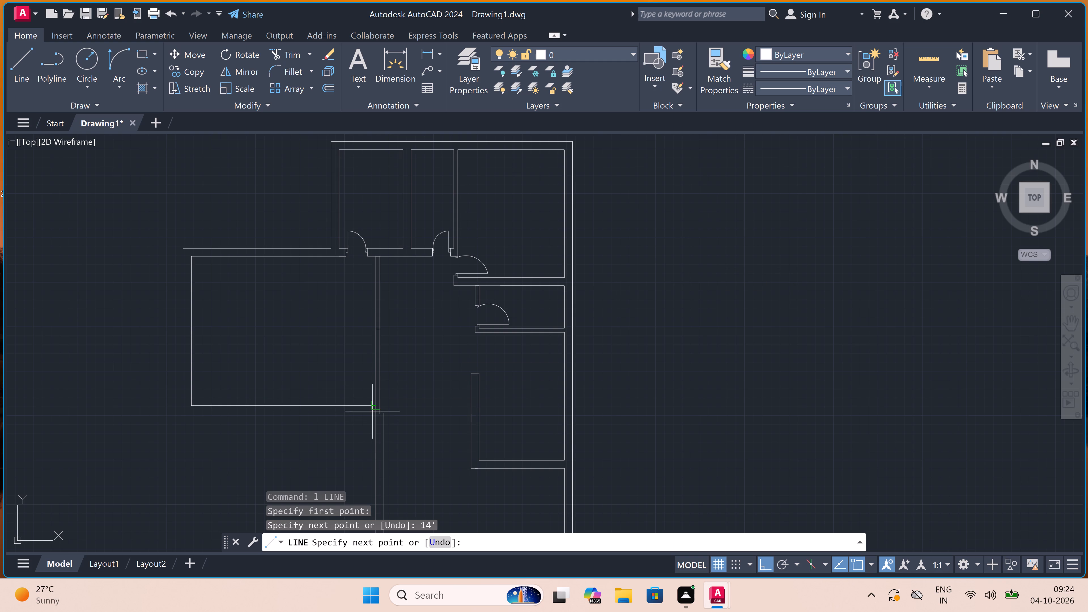
scroll(373, 405, up, 3)
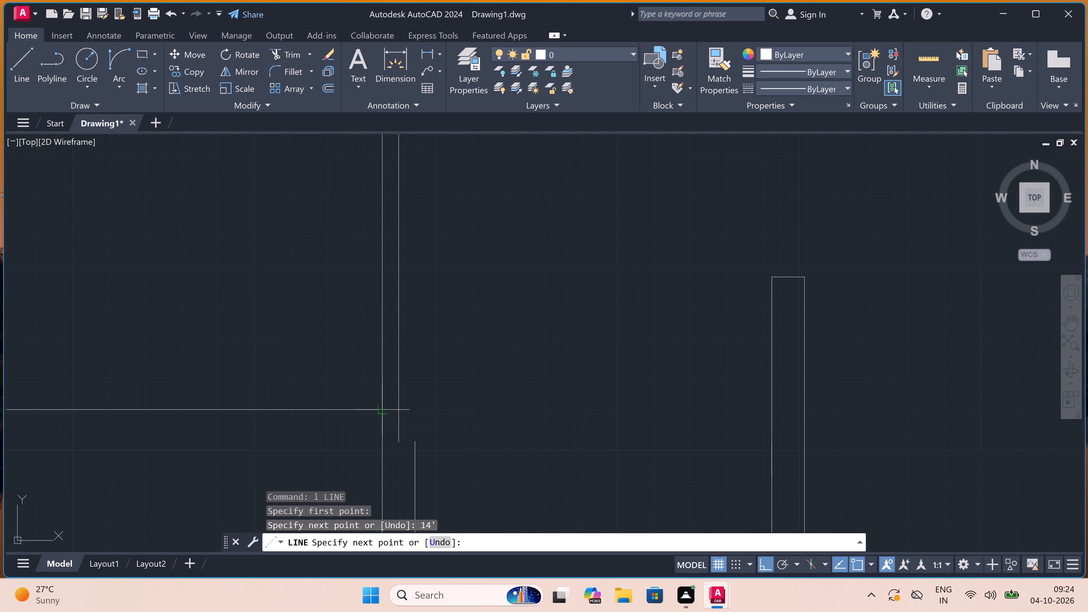
click(379, 411)
Continue the line 9" down the partition and back parallel to the bottom line, ending directly below the room's inner left corner.
scroll(362, 368, down, 4)
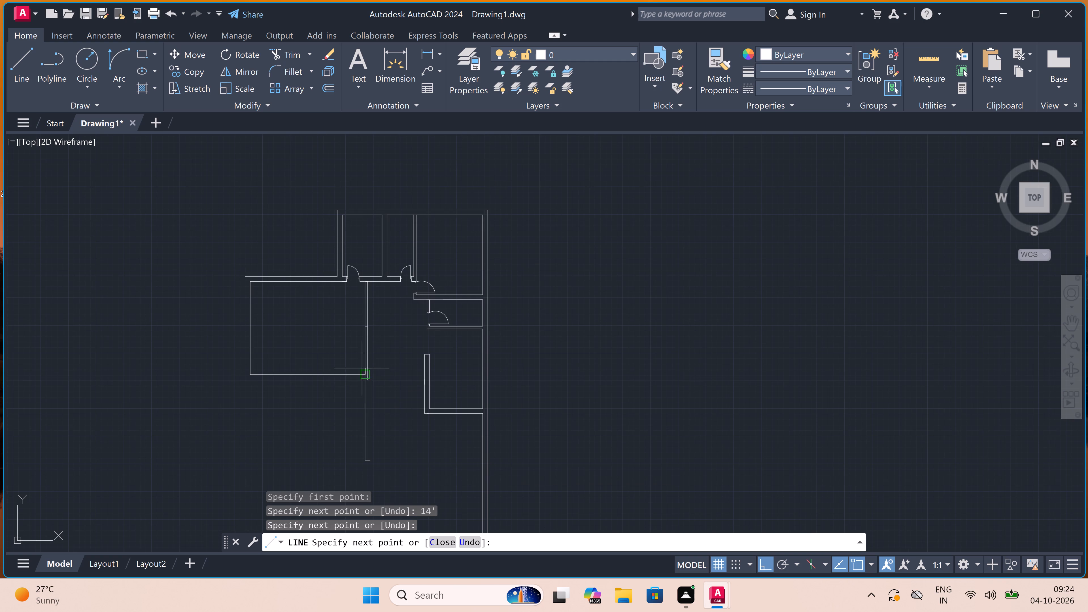
scroll(362, 418, up, 2)
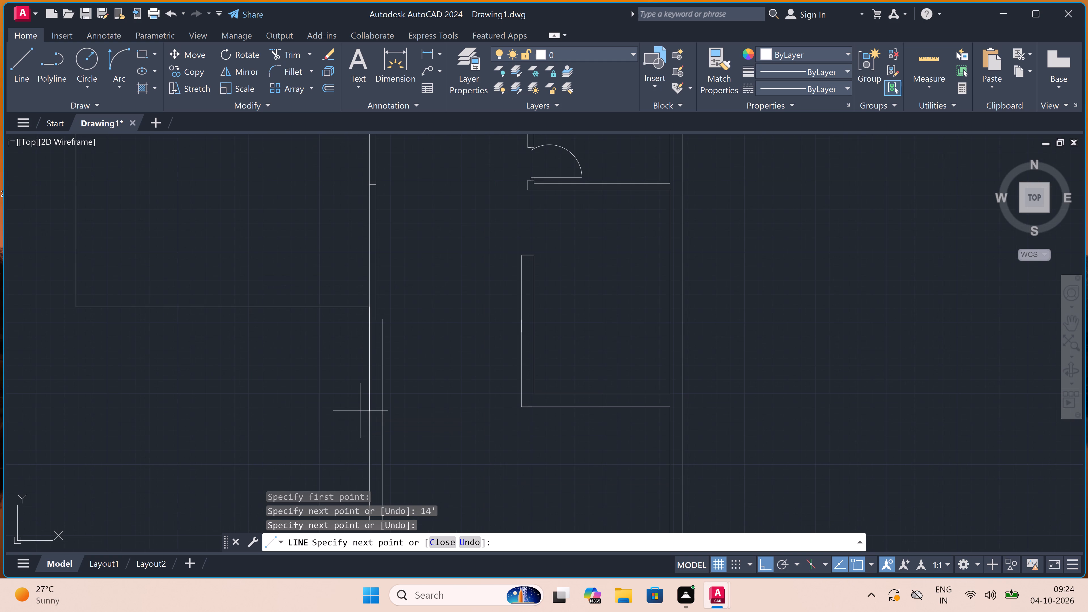
text(9")
key(space)
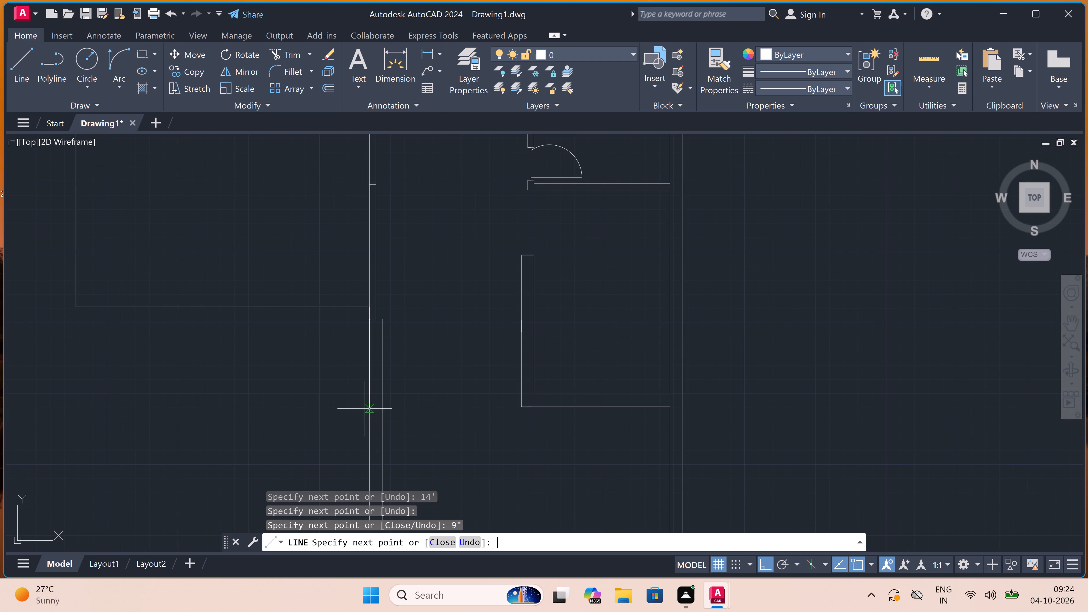
scroll(209, 294, down, 3)
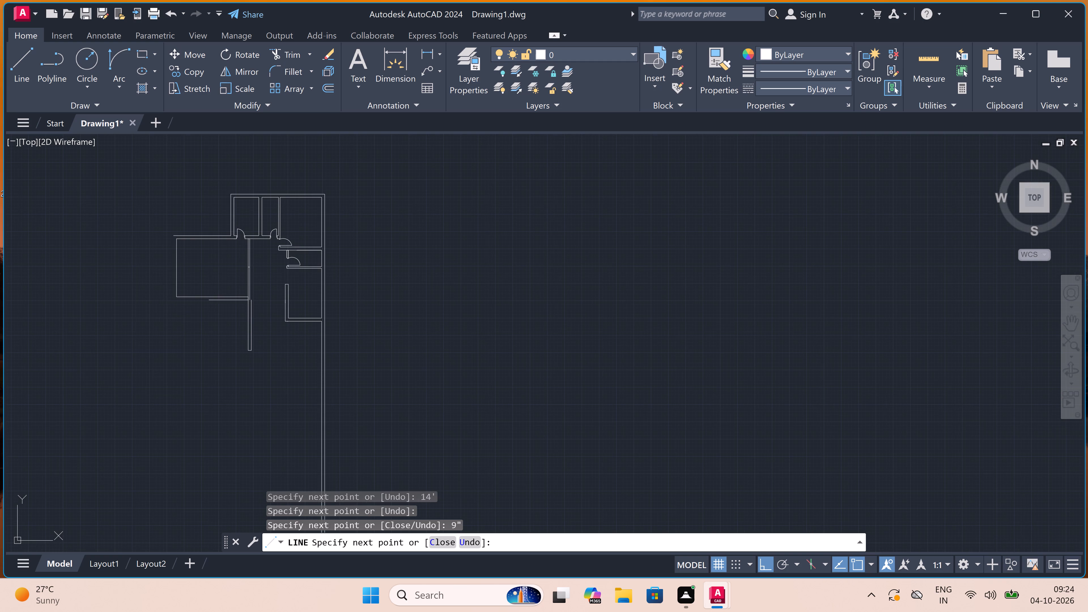
scroll(154, 288, up, 3)
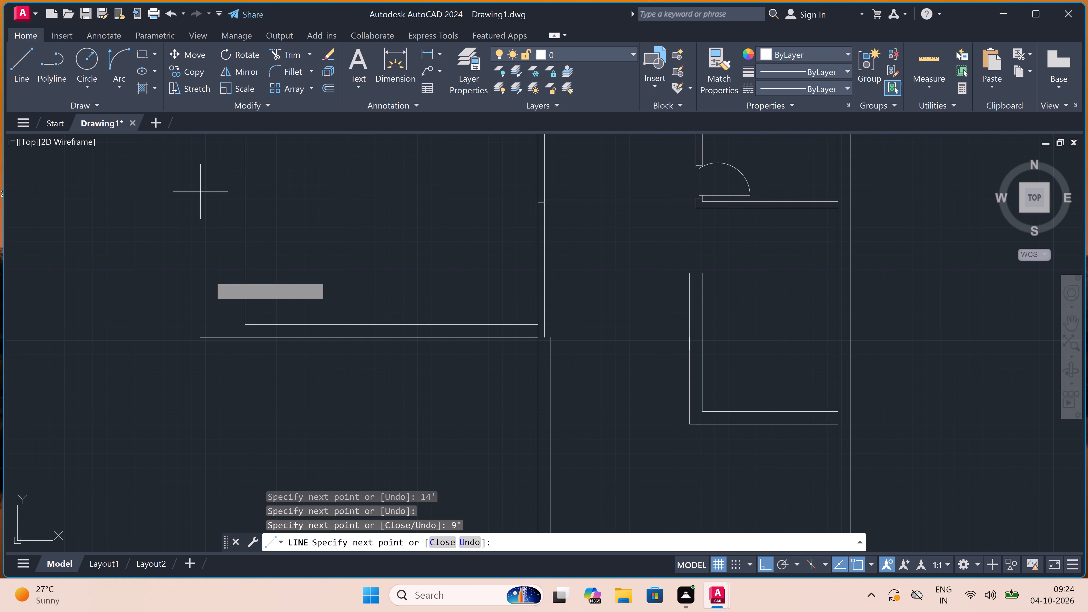
scroll(209, 275, down, 4)
scroll(207, 244, up, 2)
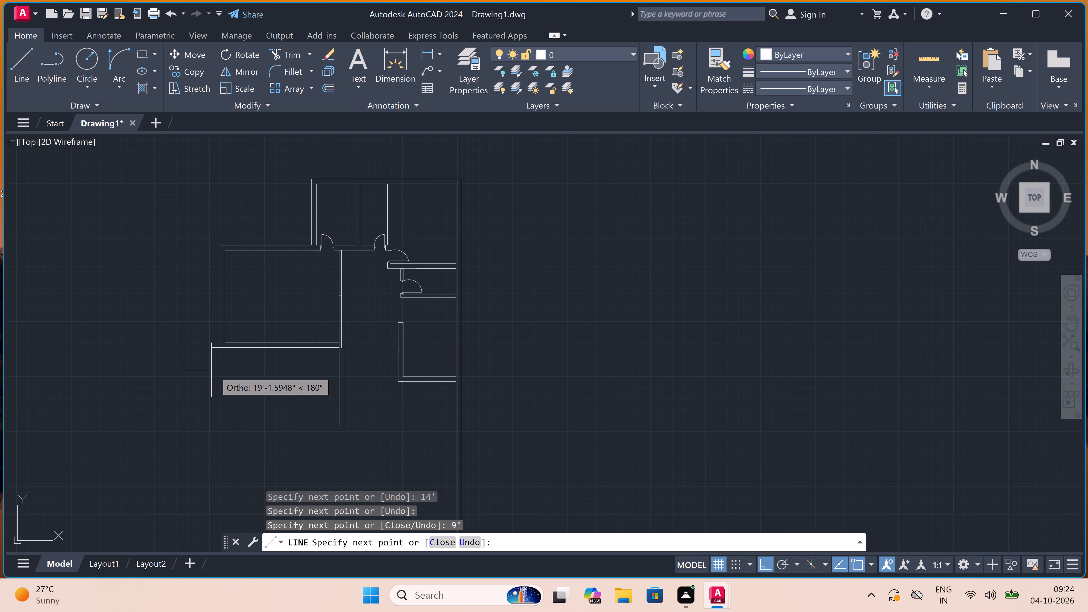
scroll(218, 353, up, 4)
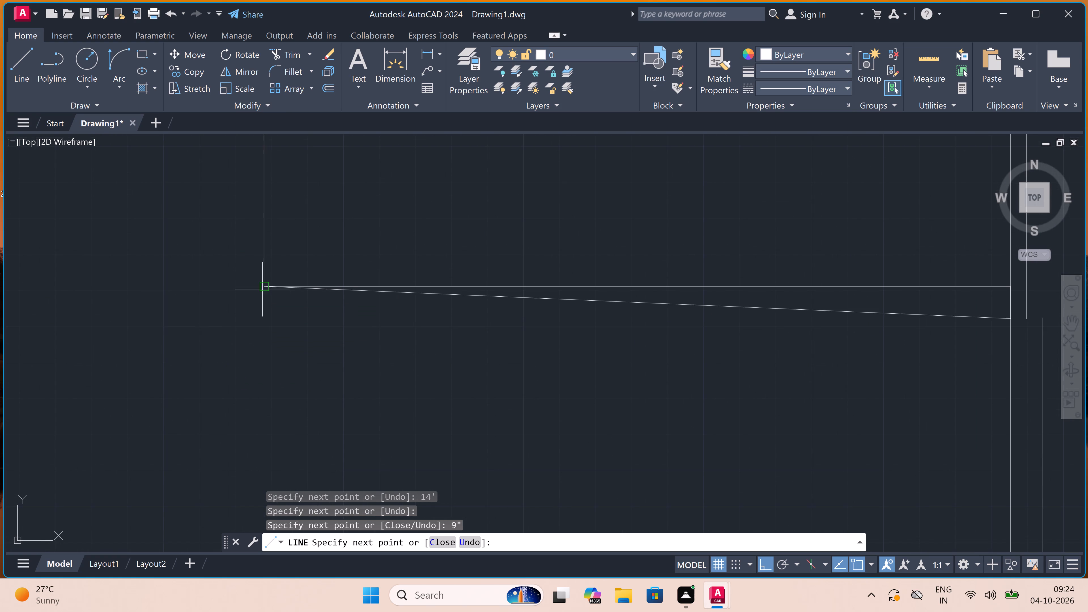
click(263, 321)
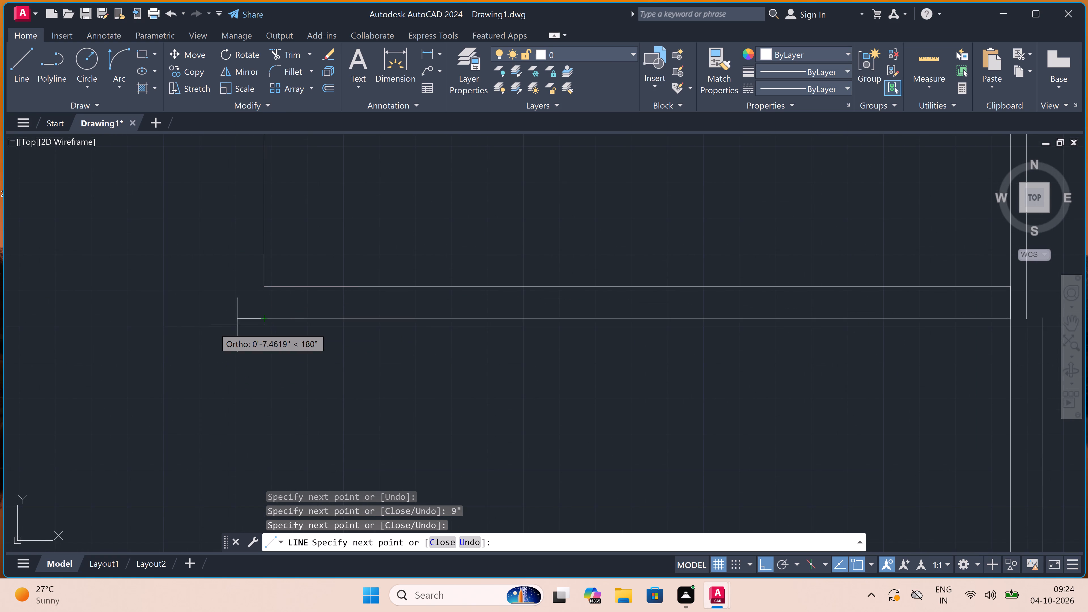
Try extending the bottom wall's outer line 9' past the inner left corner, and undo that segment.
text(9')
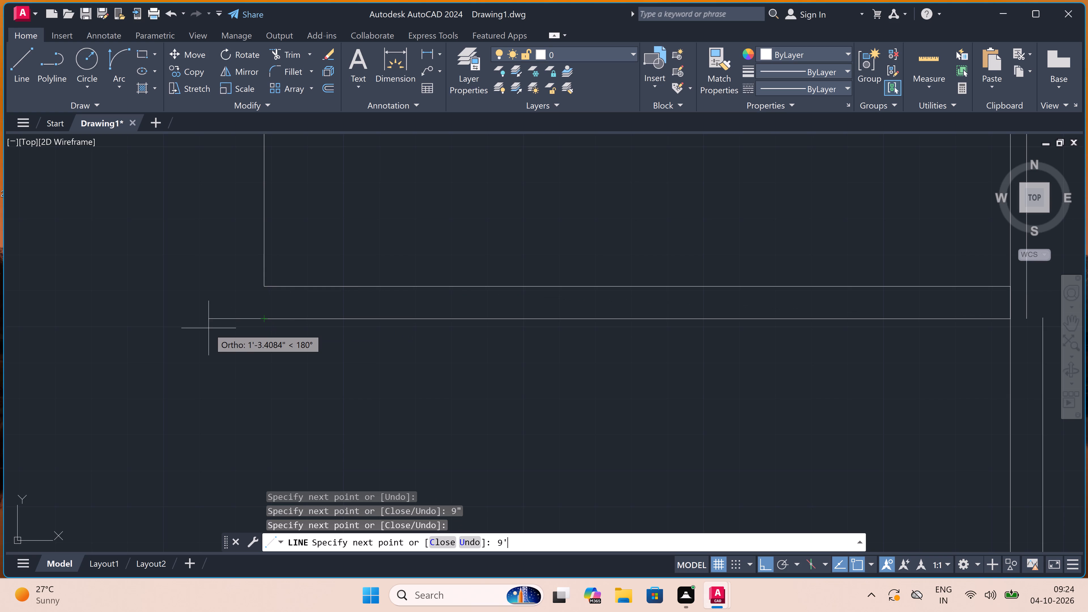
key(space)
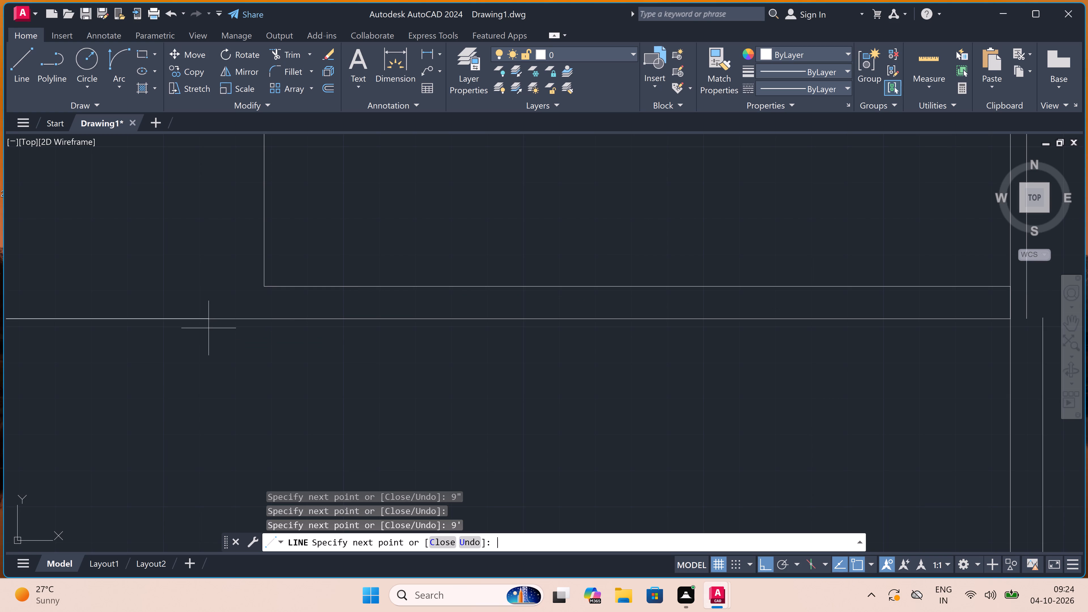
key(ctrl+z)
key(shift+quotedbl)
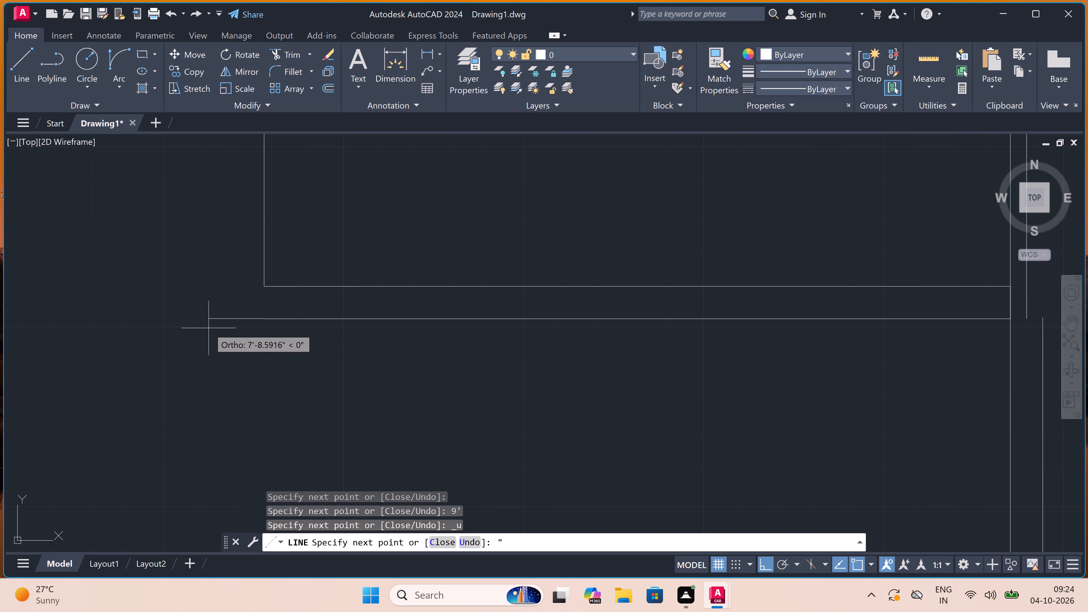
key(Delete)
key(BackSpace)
Extend the bottom wall's outer line 9" further left and take it straight up to the end of the top wall's outer line.
key(9)
text(")
key(space)
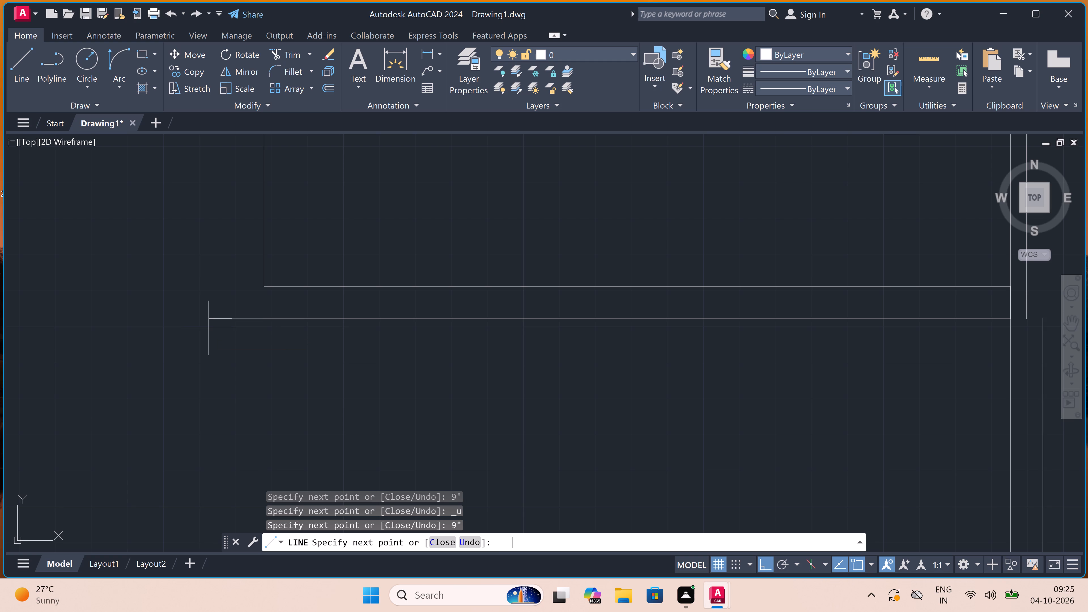
scroll(210, 327, down, 3)
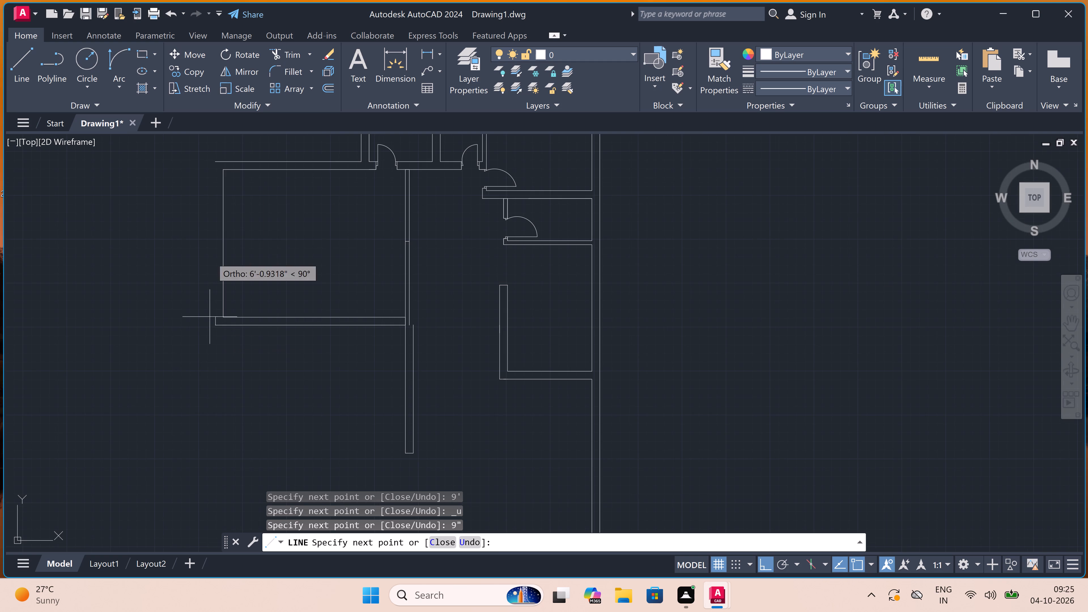
scroll(206, 157, up, 3)
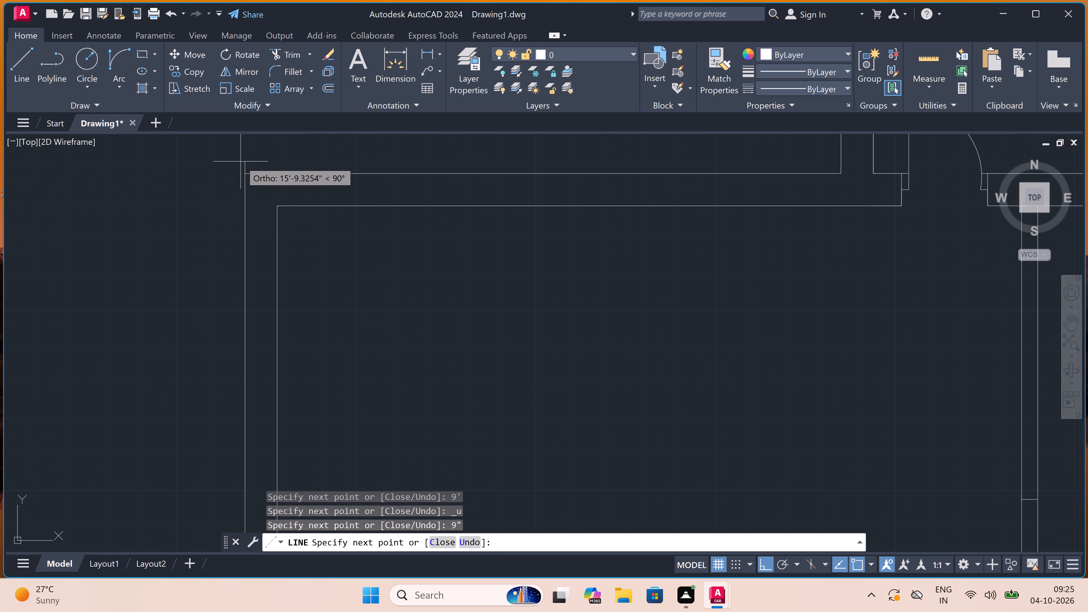
click(246, 172)
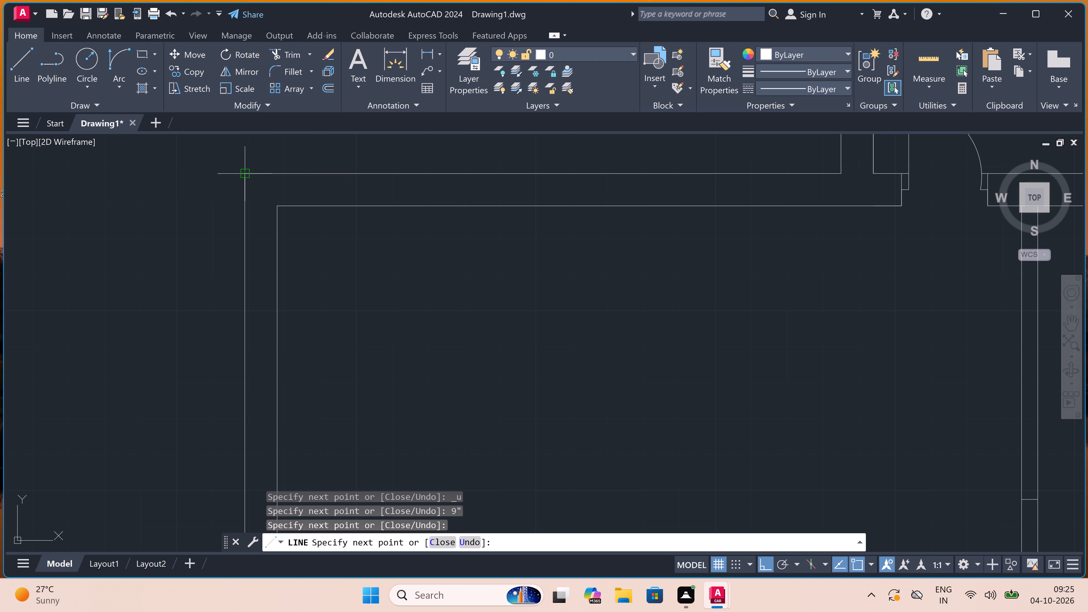
key(Escape)
Draw a line from the bottom wall's inner line across the partition foot and down to the open top end of the 9" wall extension.
key(space)
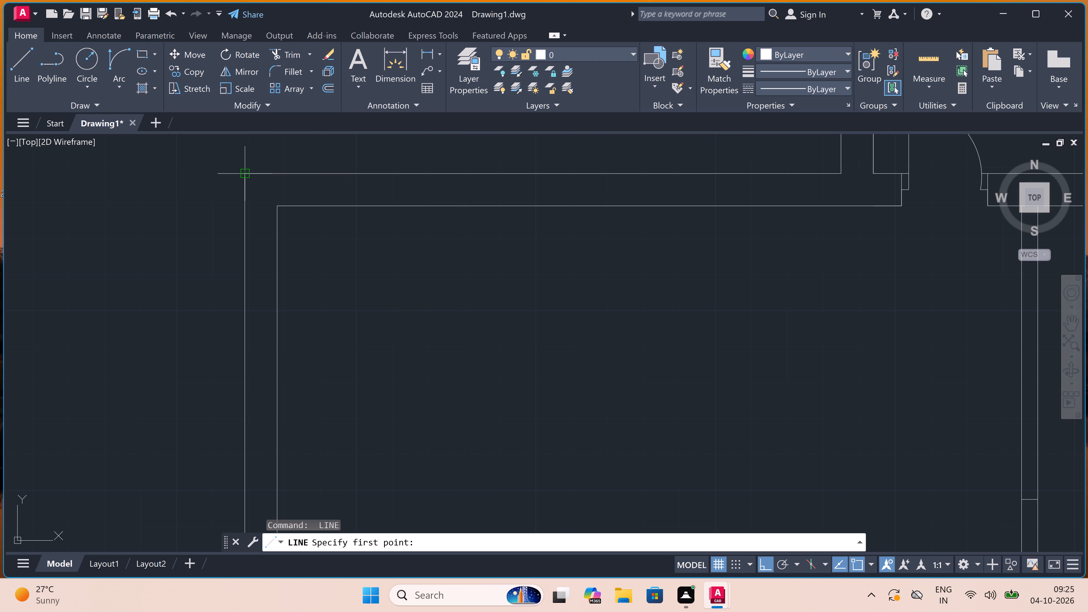
scroll(246, 171, down, 6)
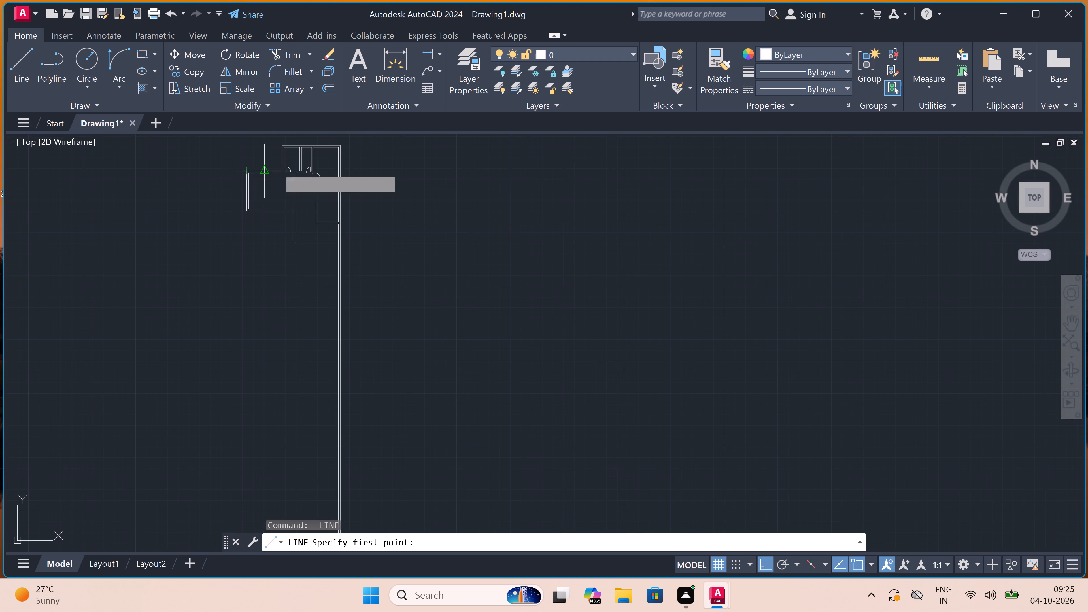
scroll(288, 165, up, 3)
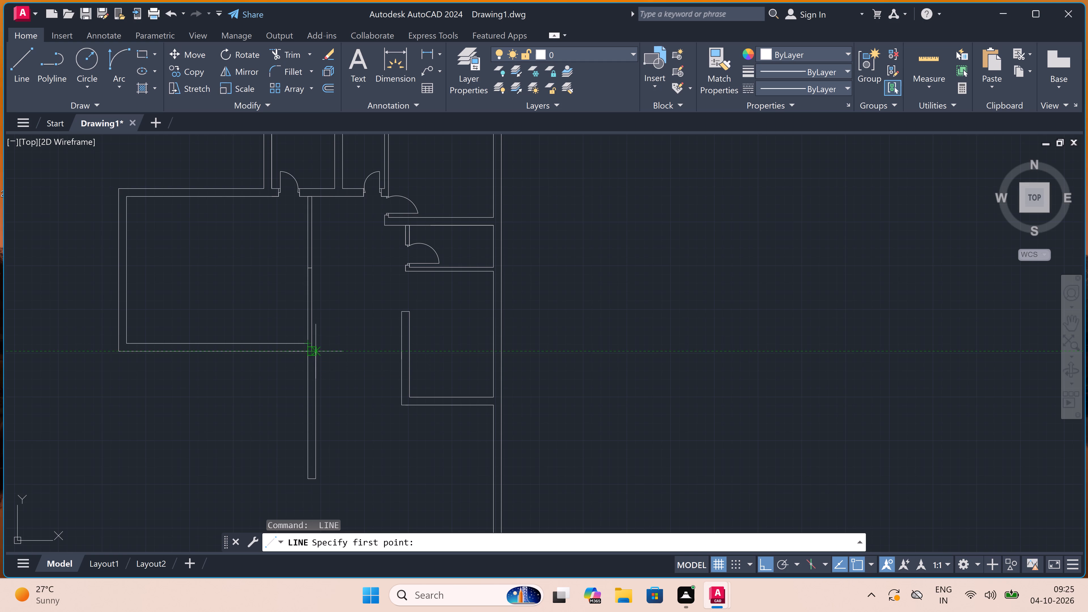
scroll(319, 351, up, 3)
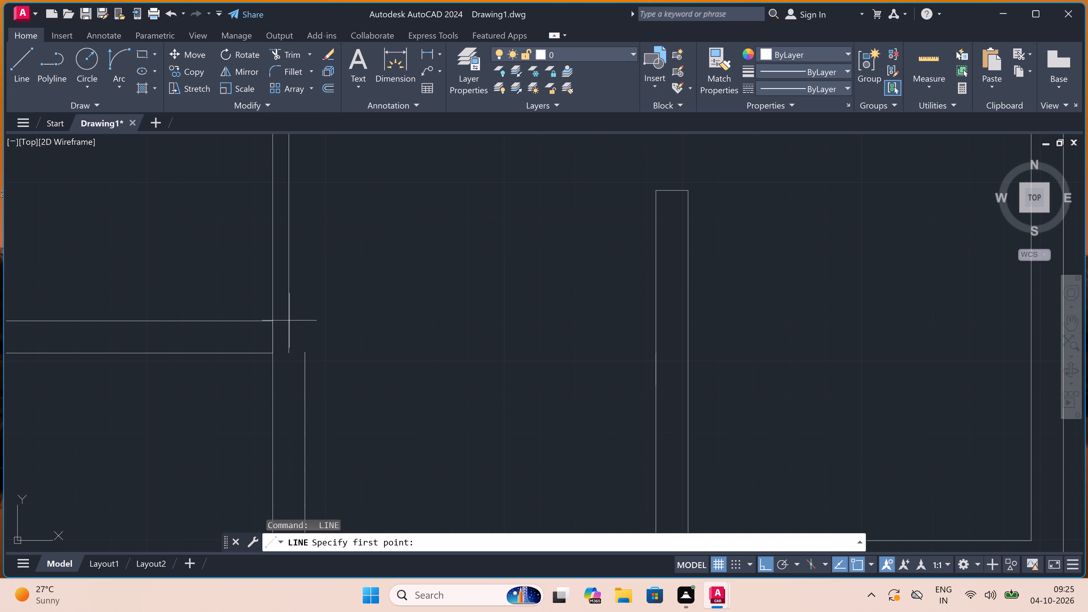
scroll(282, 328, up, 1)
click(267, 316)
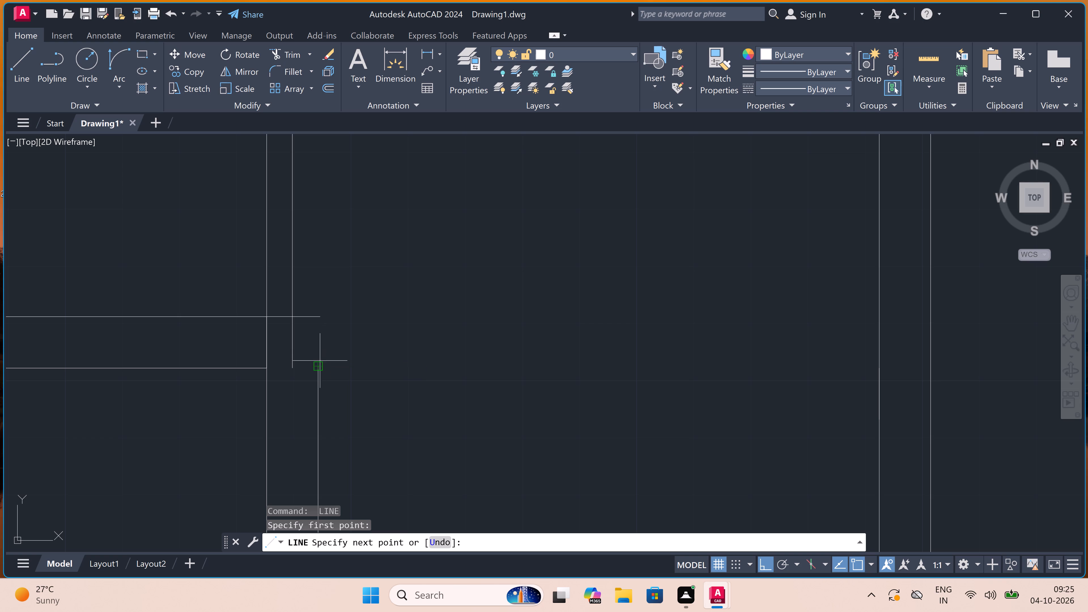
click(317, 320)
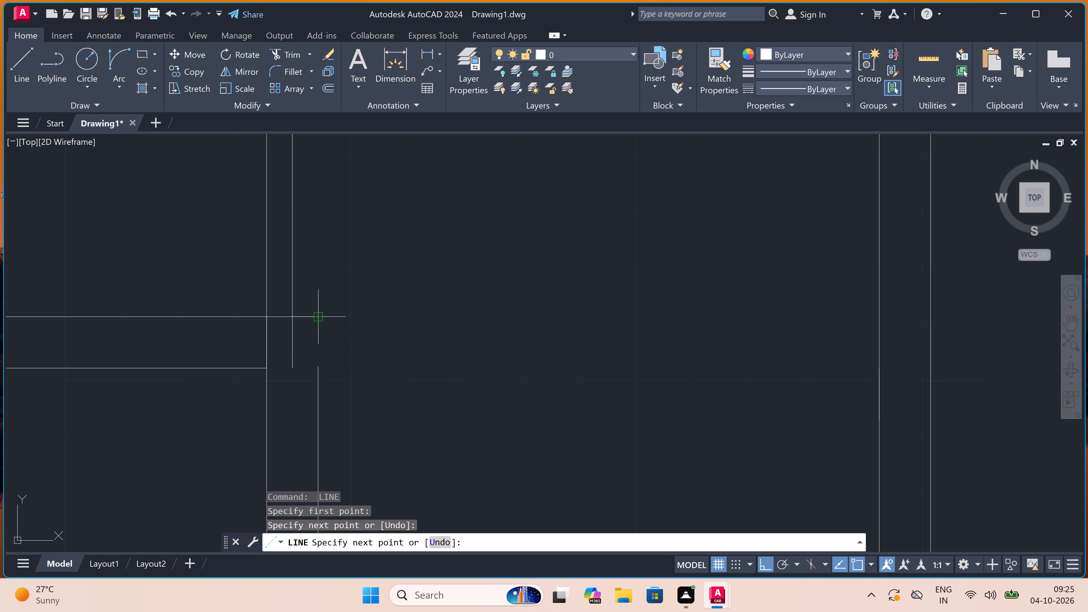
click(318, 374)
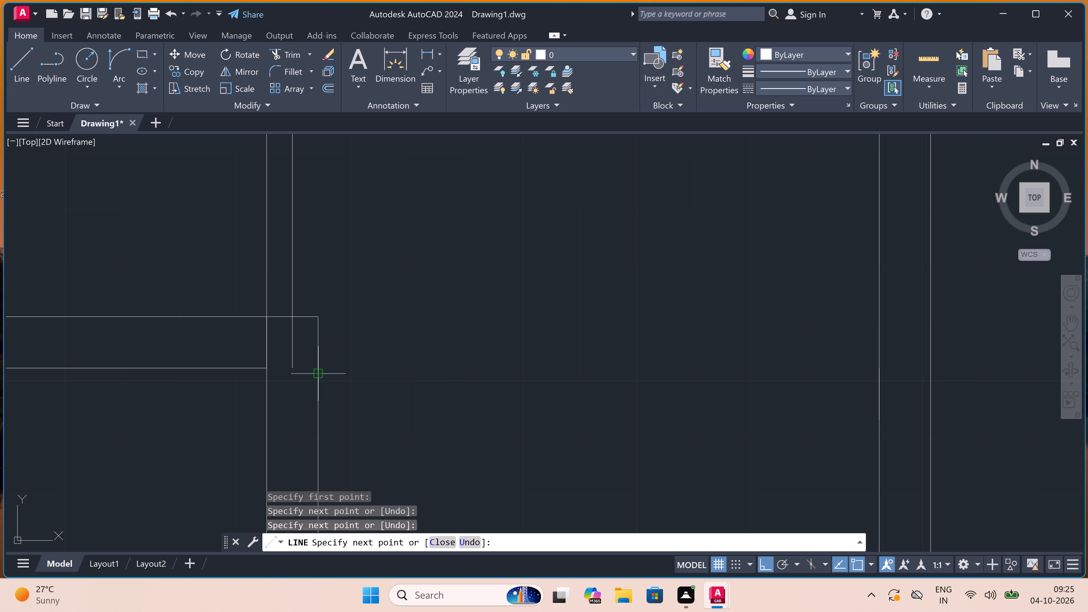
Trim the partition line ends that run through the 9" bottom wall at the large room's lower right corner.
key(Escape)
text(tr)
key(space)
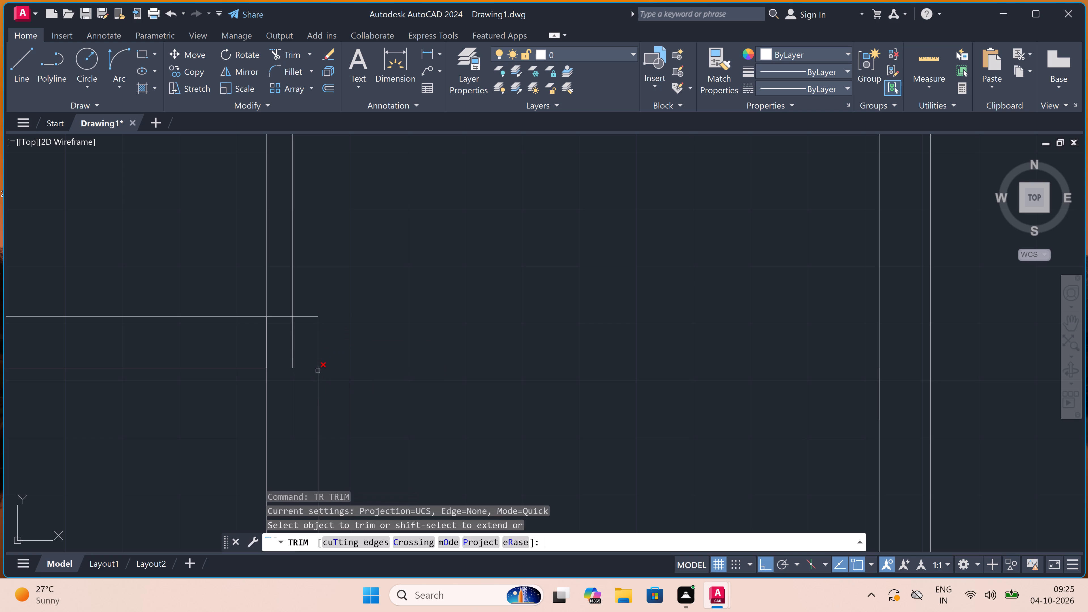
click(299, 343)
click(222, 344)
Trim away both lines of the 4.5" partition's lower portion, clearing the opening above the bottom wall.
scroll(260, 340, down, 4)
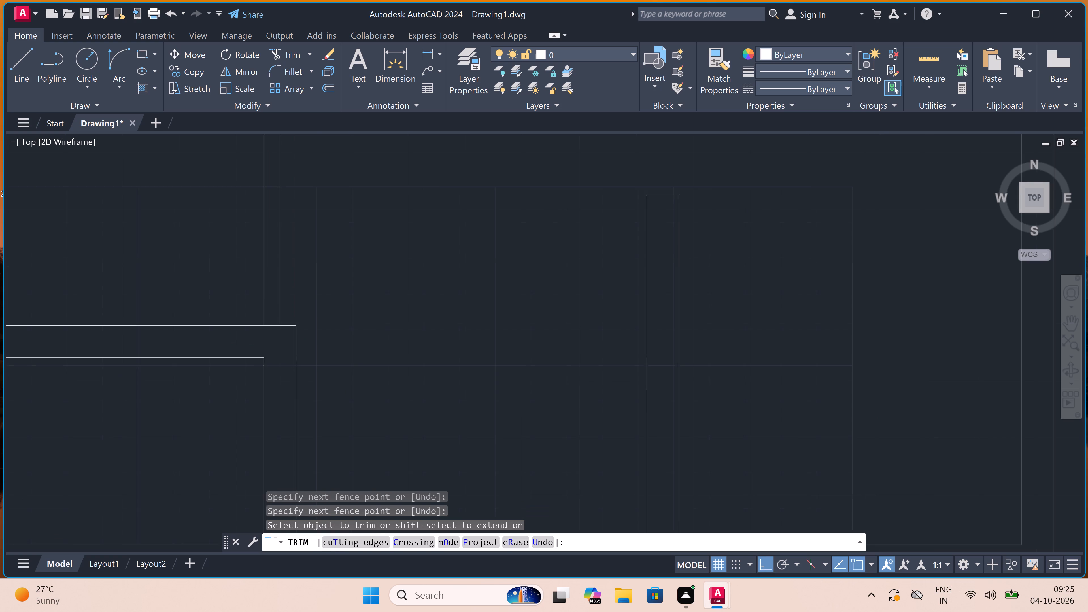
scroll(260, 341, down, 1)
scroll(259, 300, up, 2)
click(237, 328)
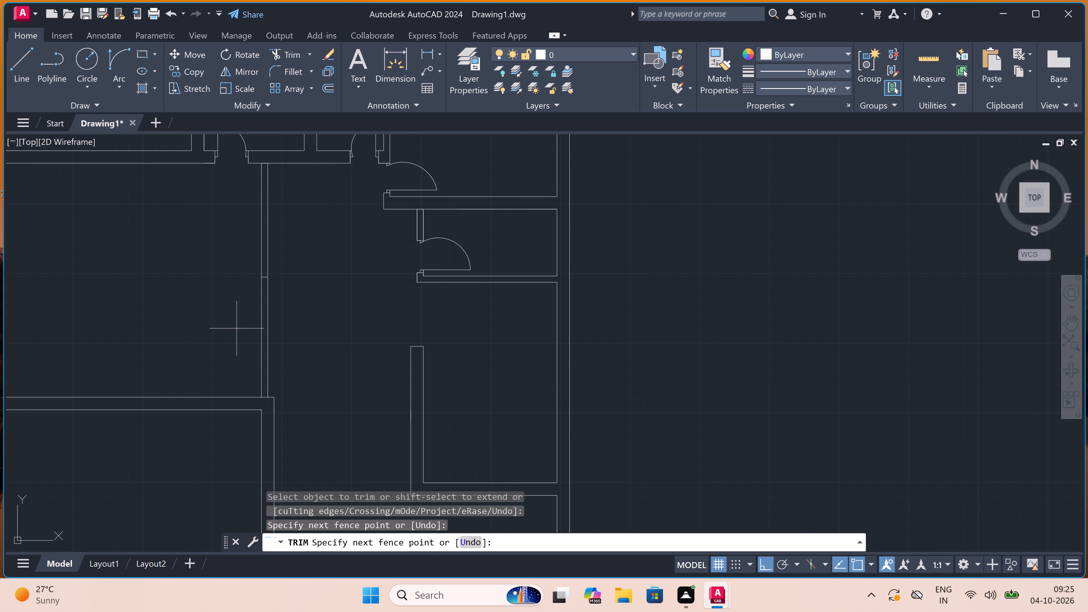
click(304, 319)
Trim the wall line across the head of the 4.5" partition where it meets the top wall.
scroll(298, 283, down, 2)
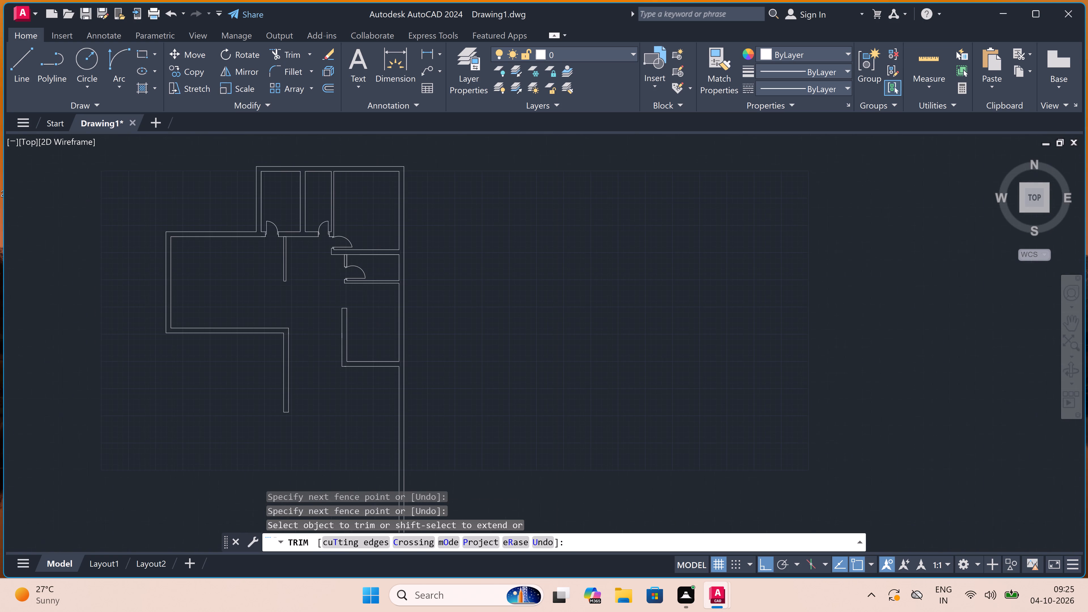
scroll(281, 232, up, 5)
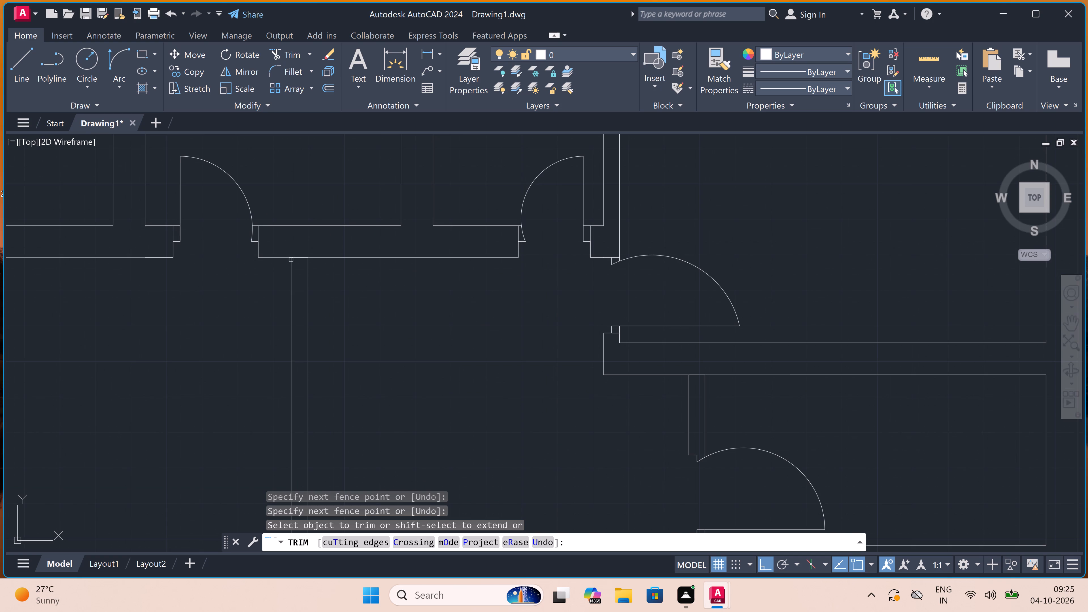
scroll(297, 266, up, 1)
click(297, 266)
click(297, 243)
scroll(297, 243, down, 2)
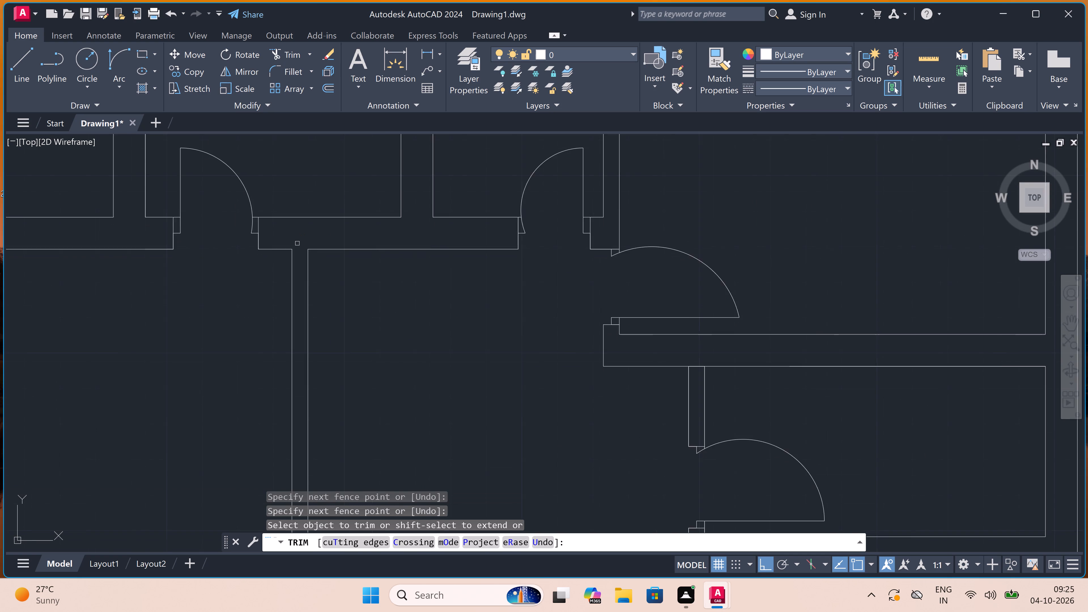
scroll(297, 243, down, 1)
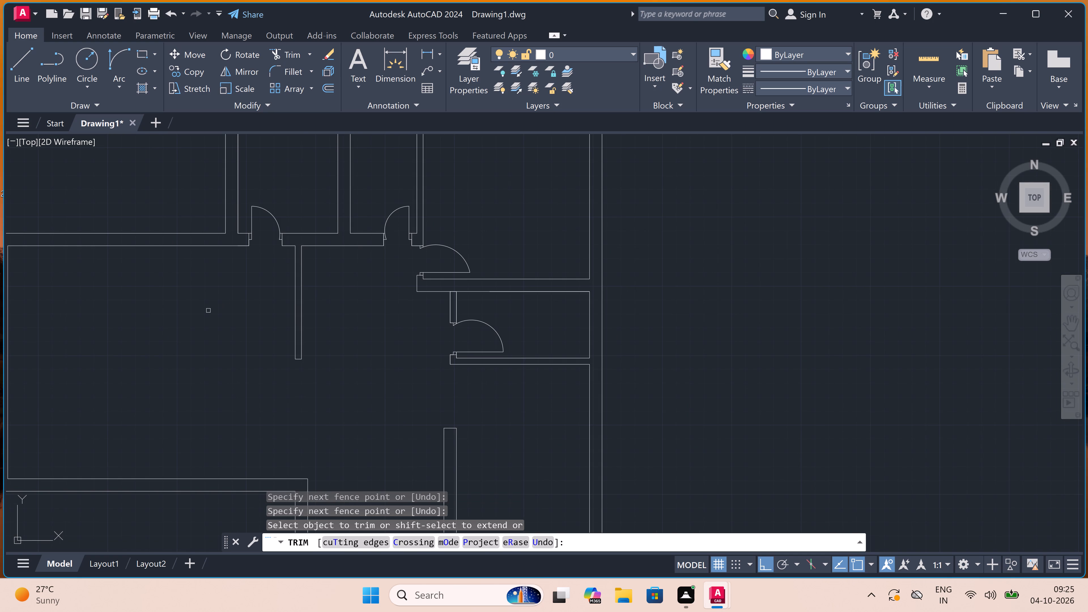
scroll(208, 311, down, 3)
scroll(230, 341, up, 2)
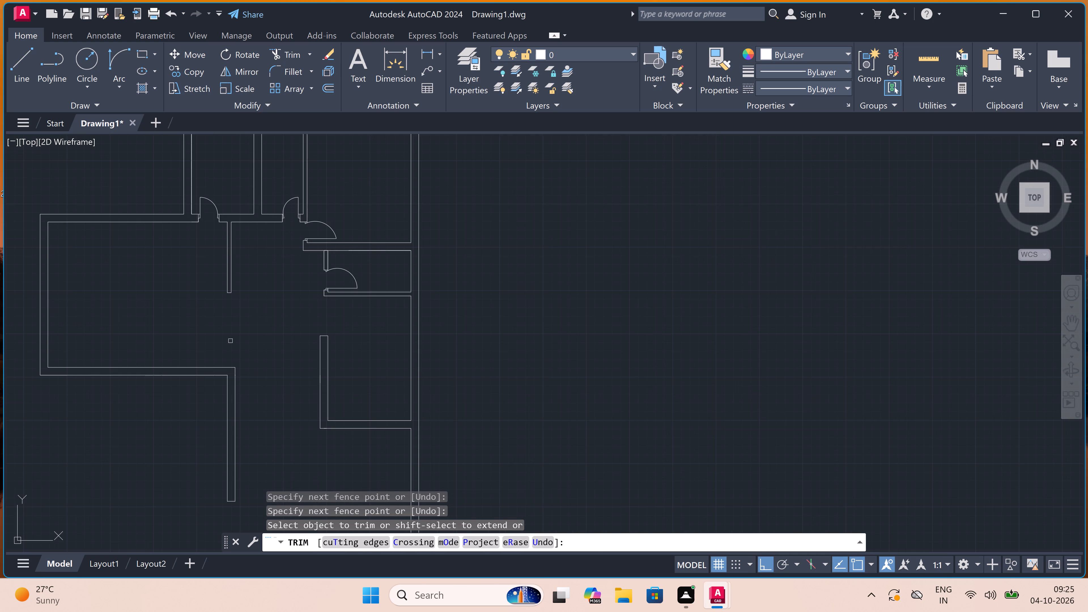
key(Escape)
Draw a 9" thick horizontal wall between the downward wall extension and the lower right room's left wall.
text(l)
key(space)
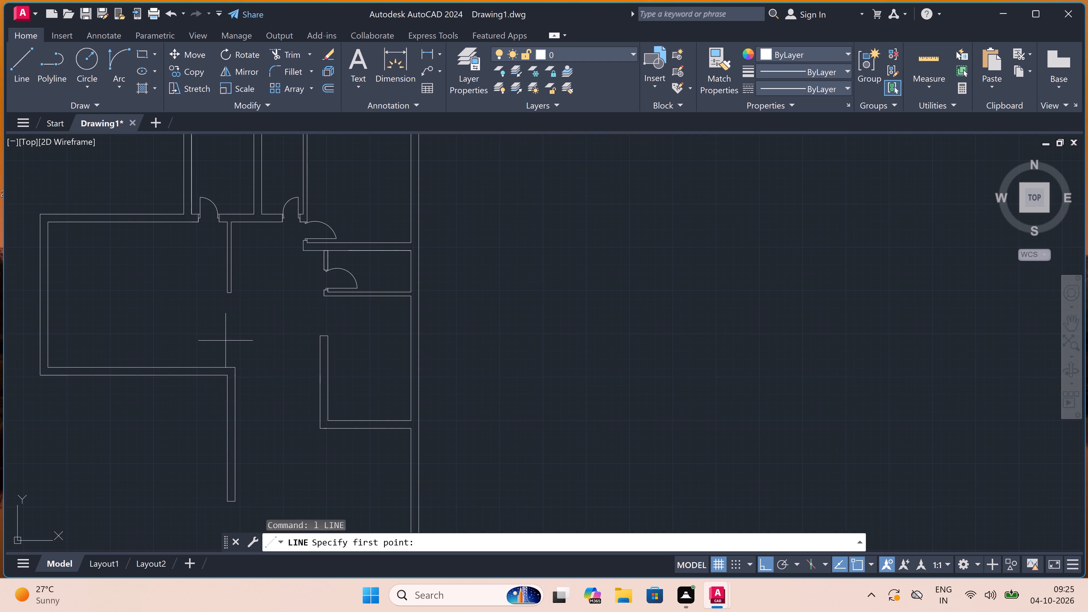
scroll(243, 408, up, 1)
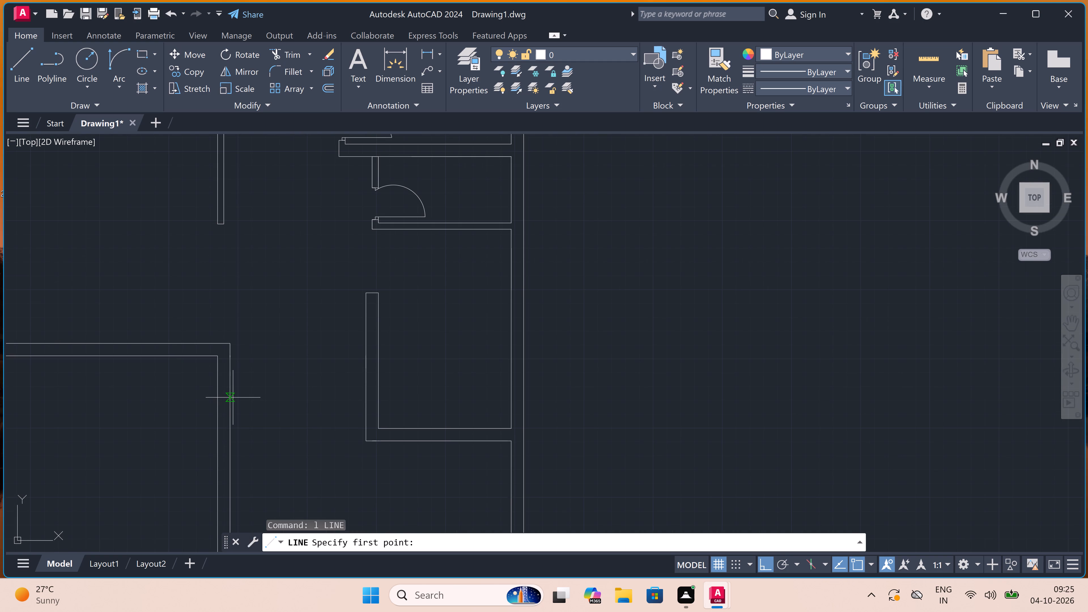
click(367, 410)
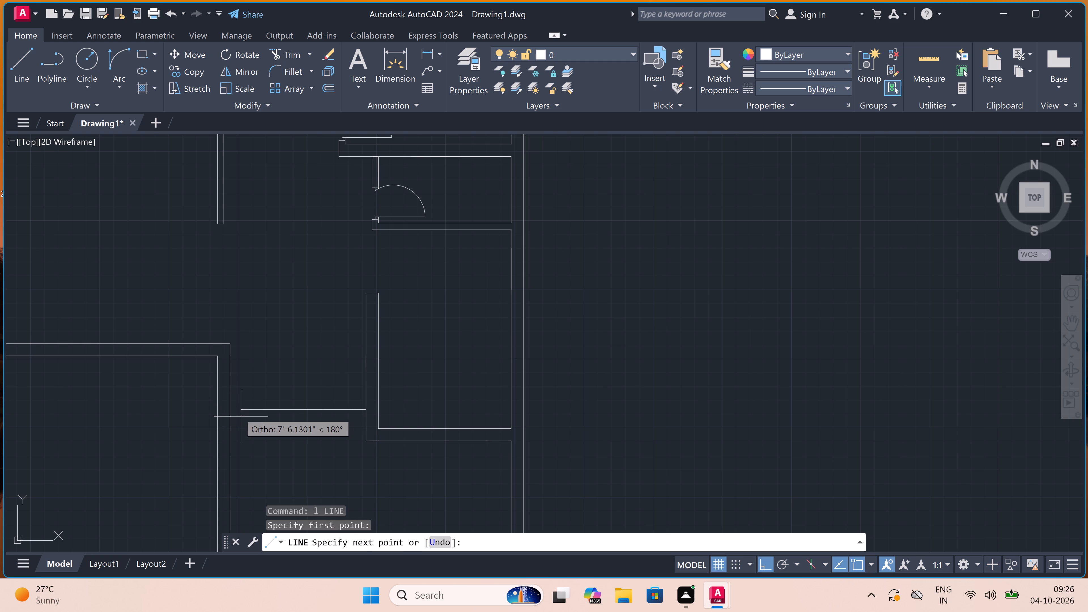
click(231, 406)
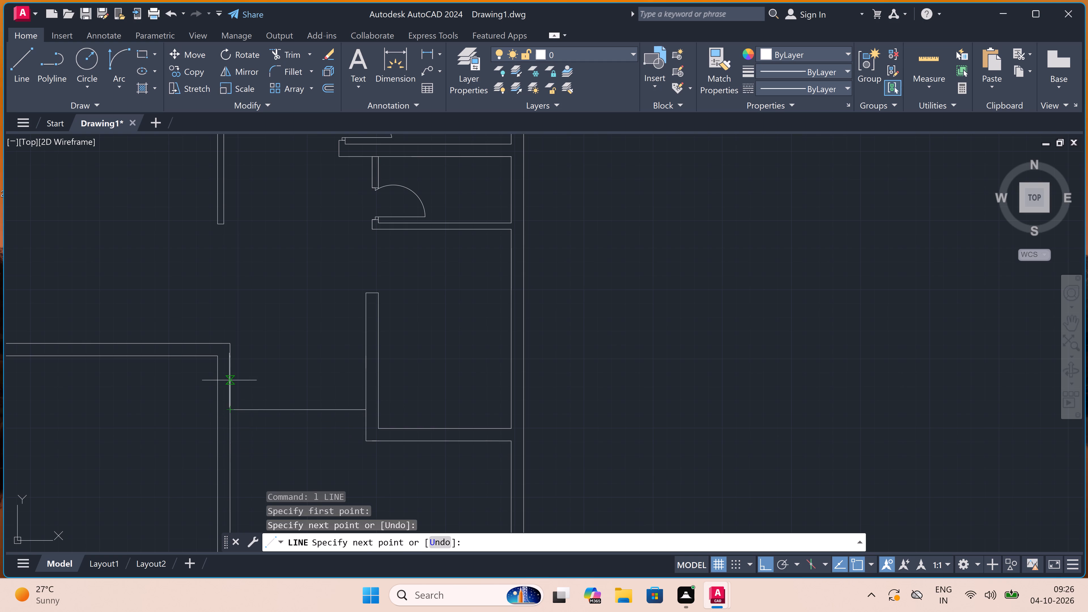
text(9")
key(space)
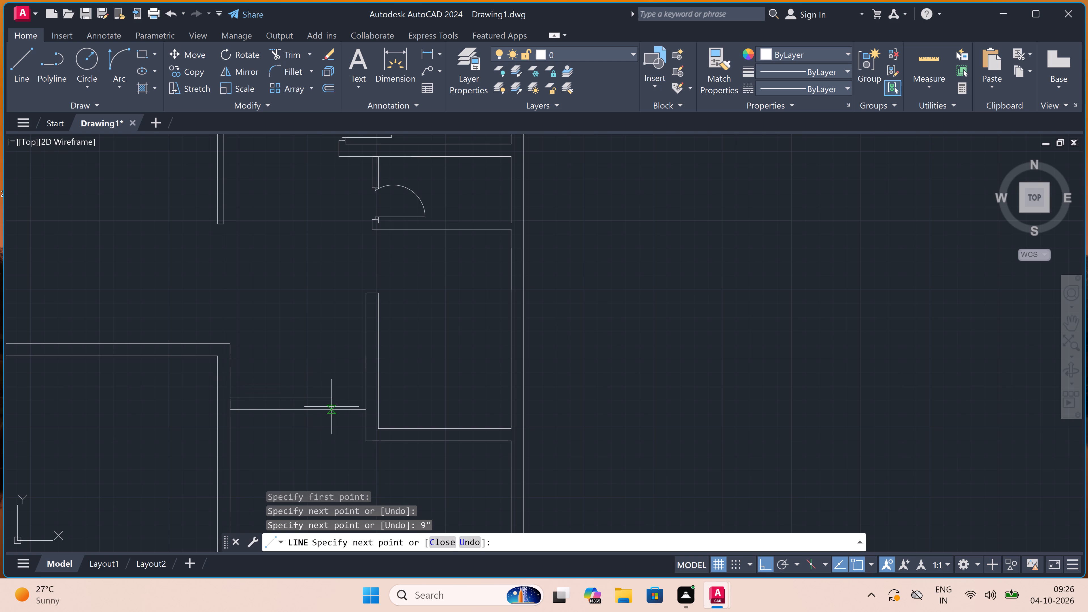
click(364, 397)
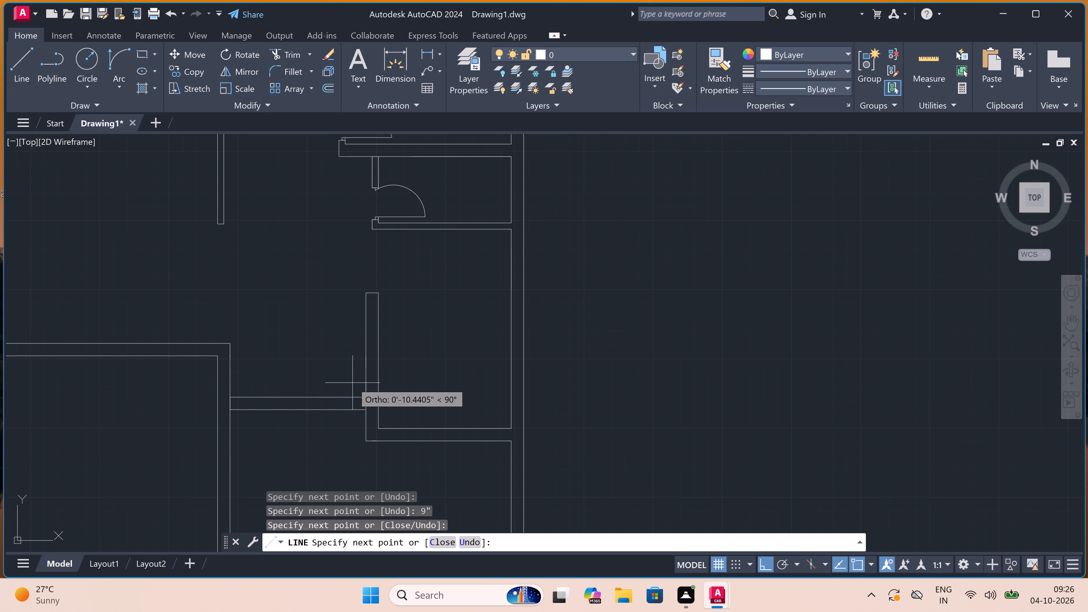
key(Escape)
Draw a guide line from the lower right room's outer bottom left corner straight across to the wall extension's far side.
key(space)
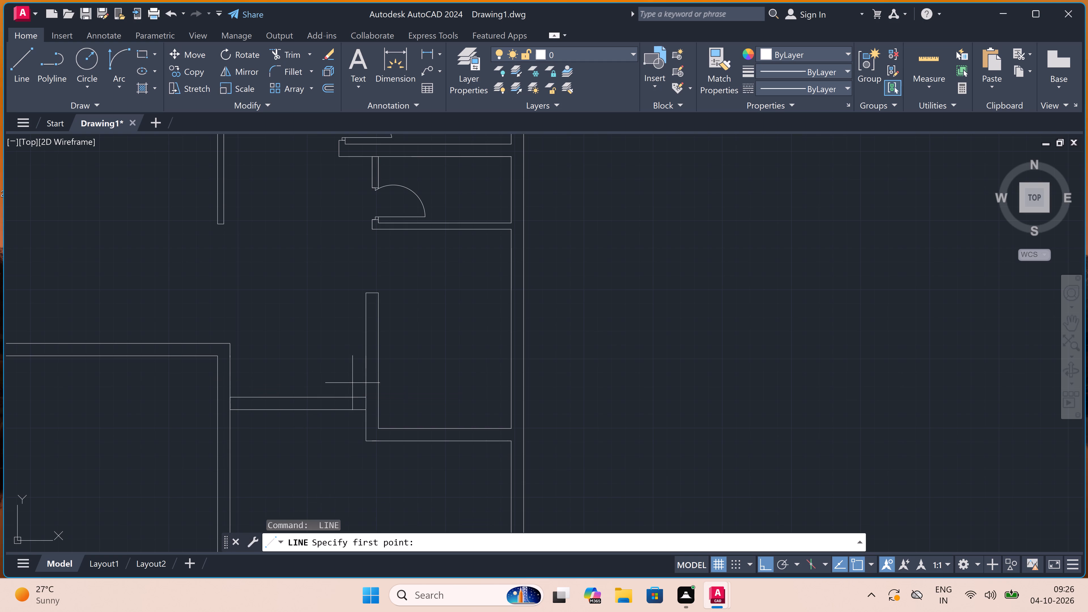
scroll(345, 369, down, 1)
scroll(353, 416, up, 1)
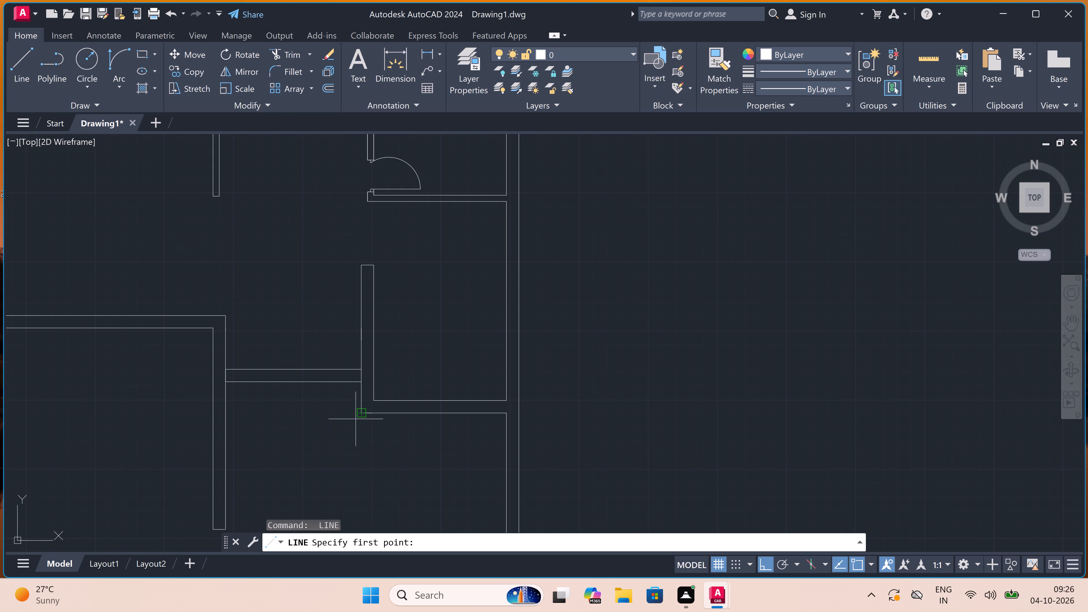
click(363, 411)
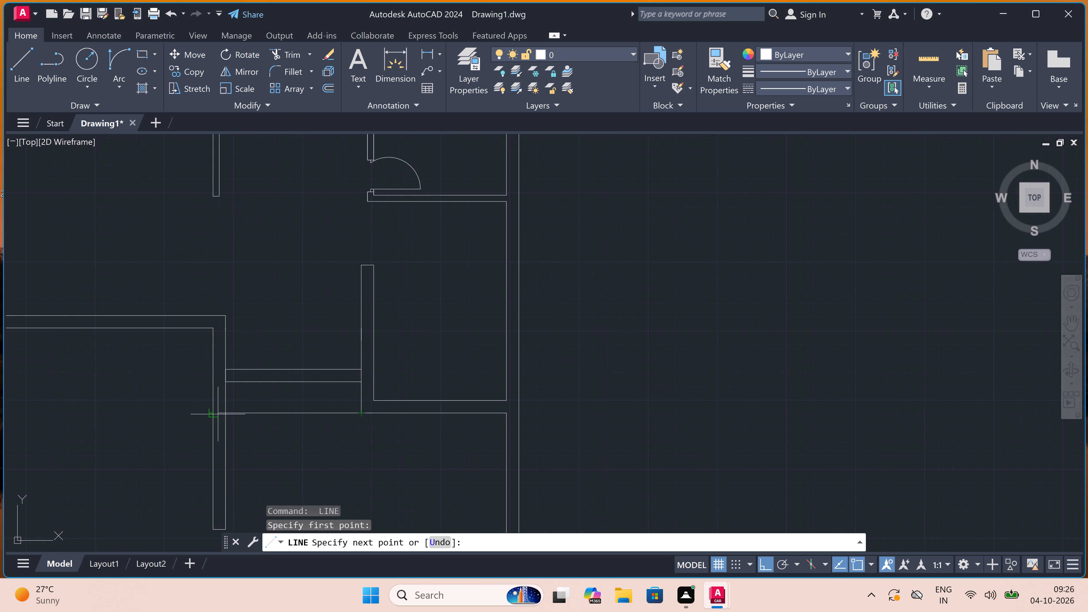
click(211, 409)
key(Escape)
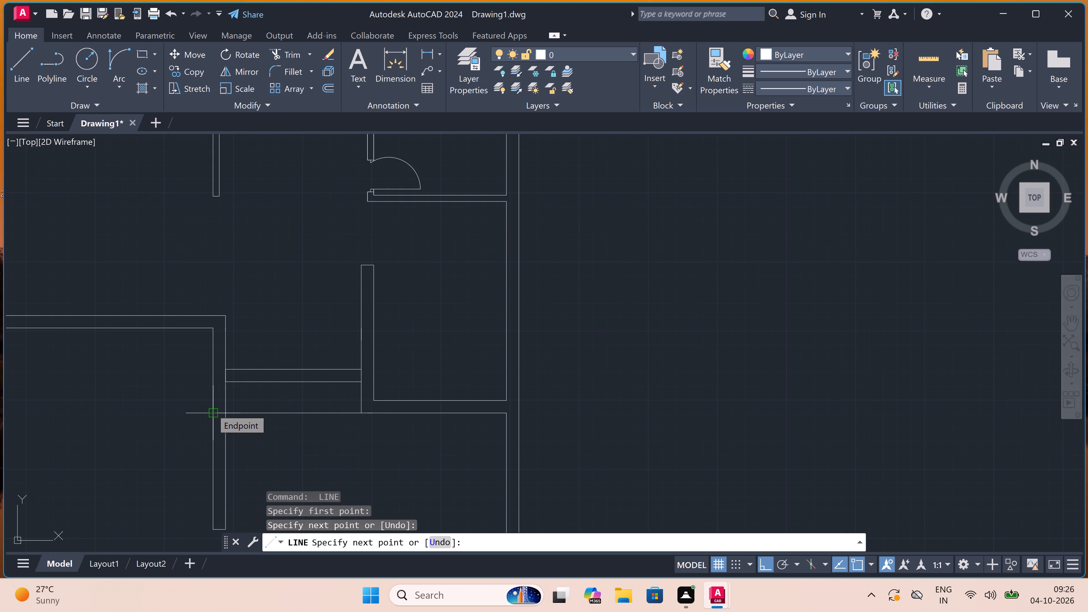
Trim the 9" wall extension below the guide line and remove its leftover short end line.
text(tr)
key(space)
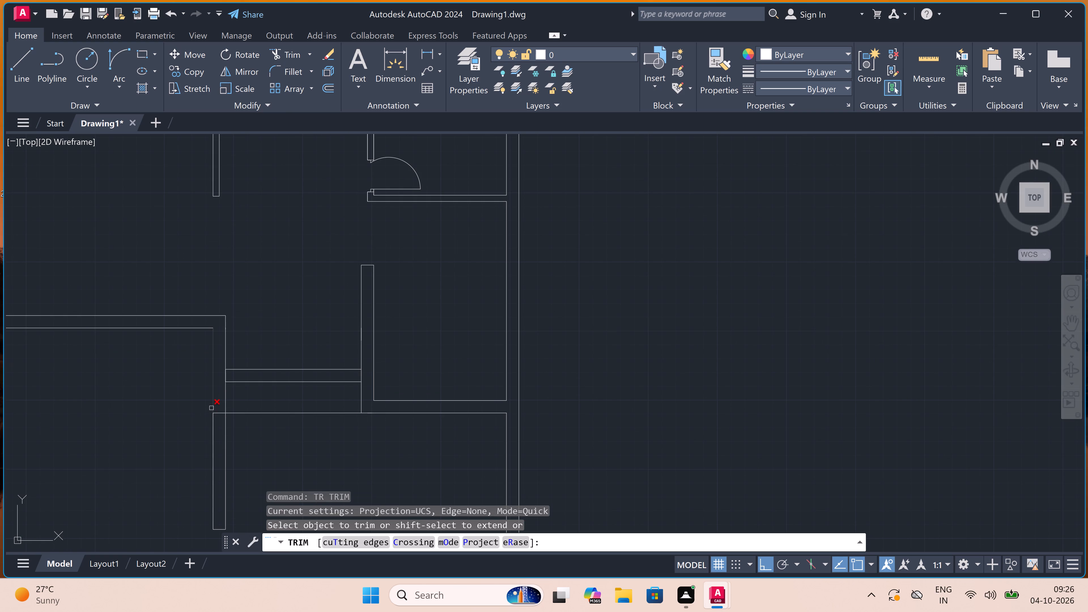
click(188, 447)
click(241, 447)
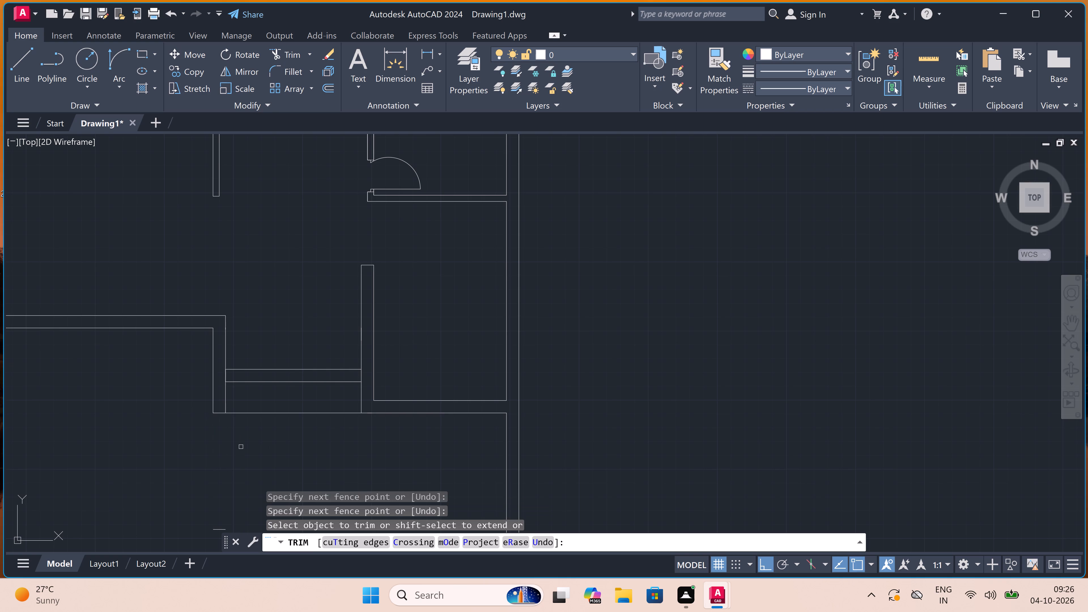
scroll(197, 492, down, 3)
scroll(195, 508, up, 2)
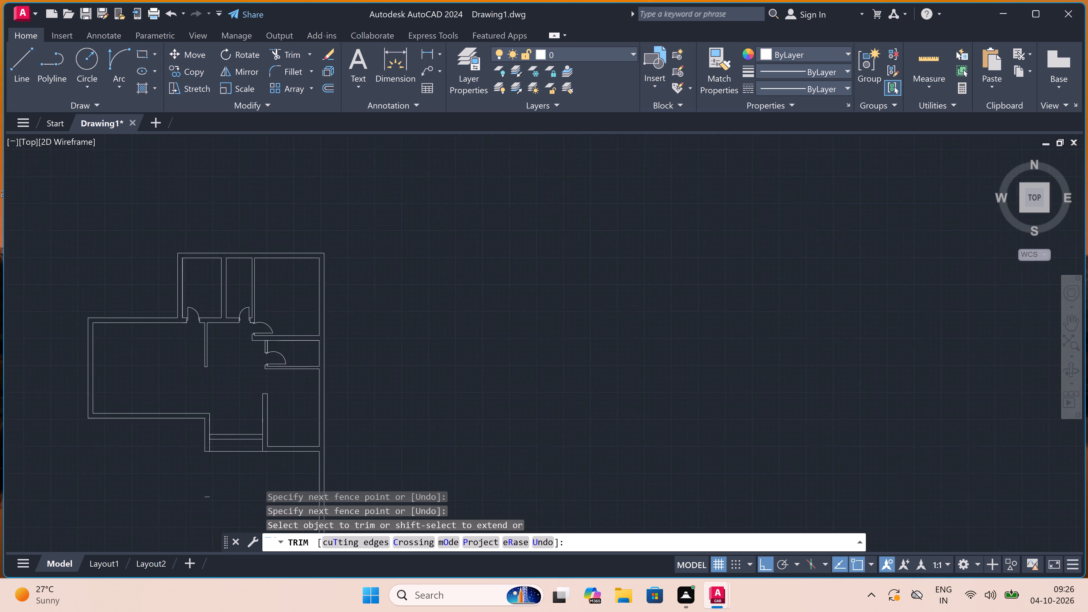
click(207, 495)
double_click(212, 474)
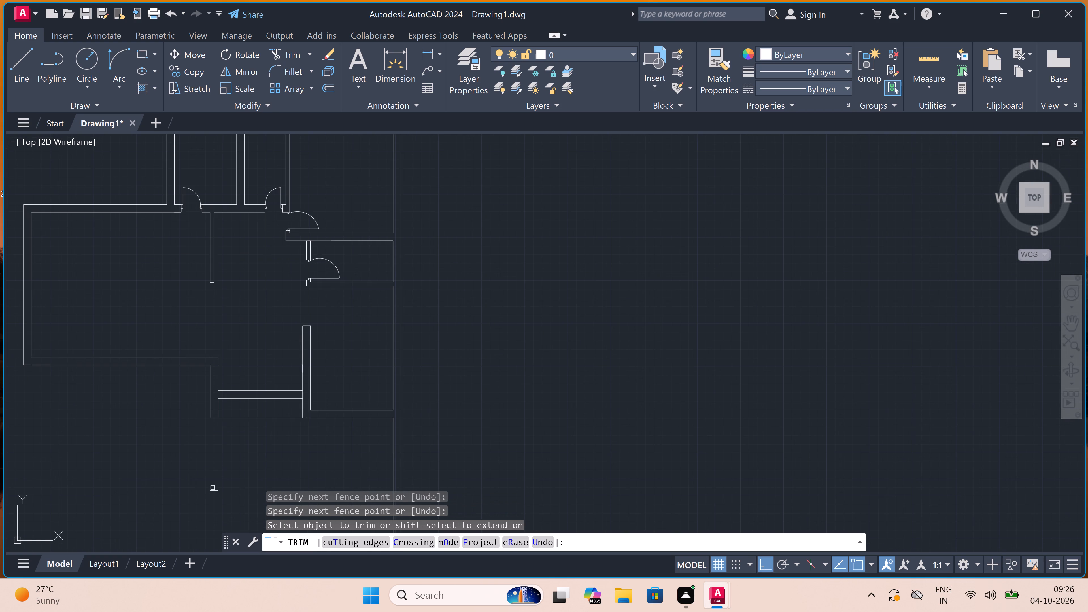
click(212, 501)
click(217, 475)
Trim the guide line between the shortened wall extension and the lower right room's corner.
click(246, 412)
click(242, 446)
scroll(244, 430, down, 1)
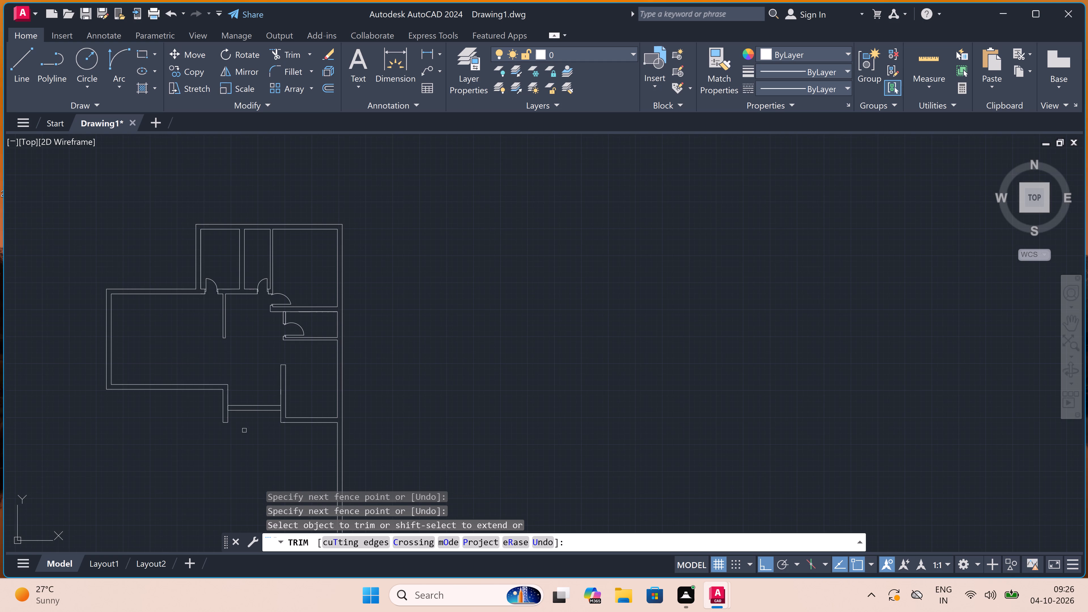
scroll(244, 430, down, 1)
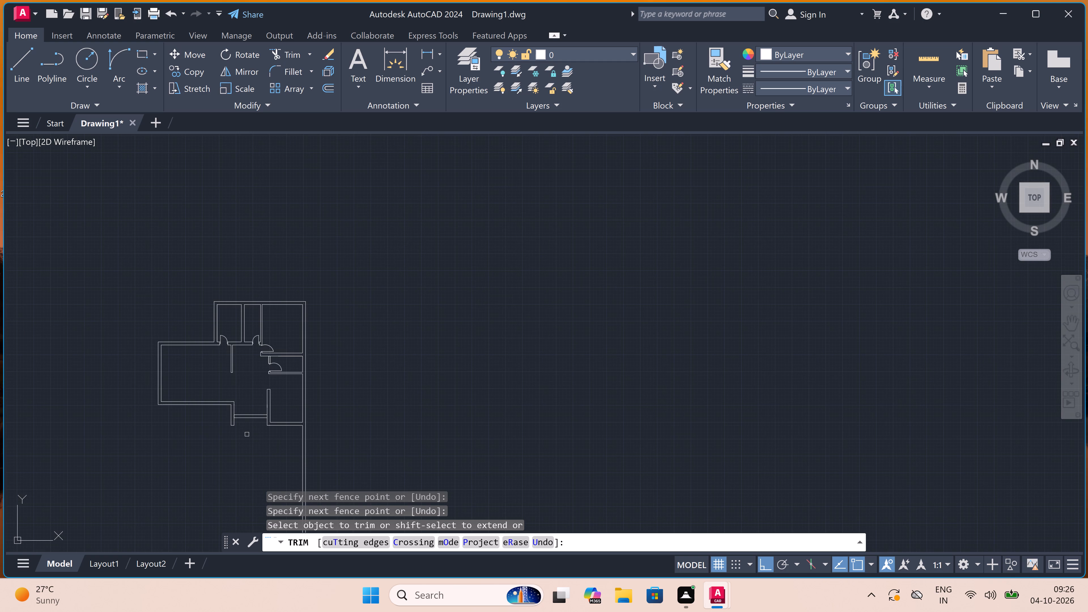
key(Escape)
Extend the lower right room's outer bottom wall line to the outer line of the long right wall.
scroll(257, 371, down, 2)
scroll(258, 400, up, 3)
scroll(309, 383, up, 3)
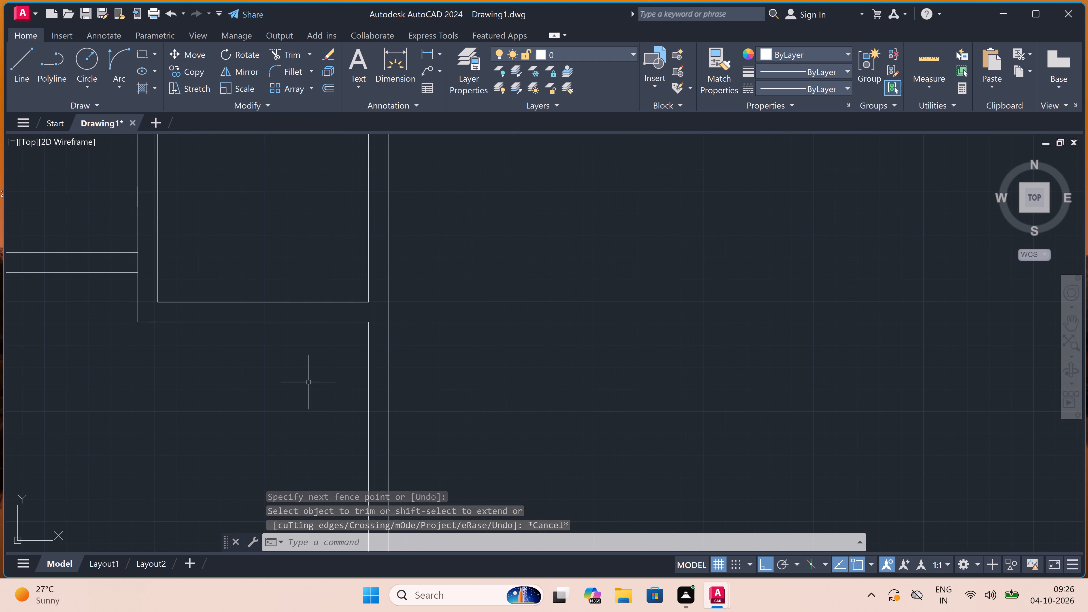
text(ex)
key(space)
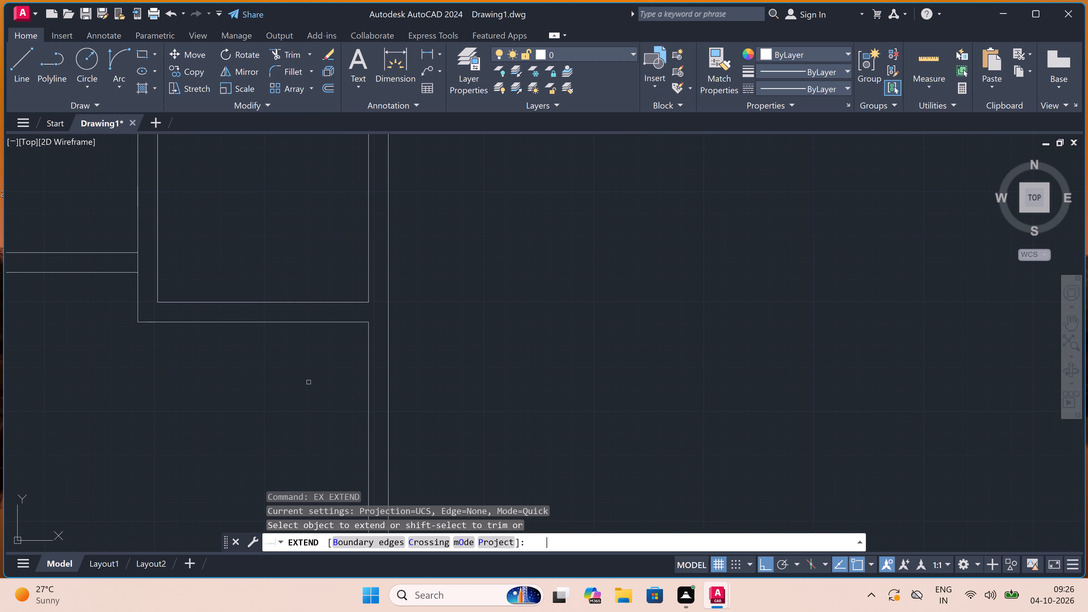
click(337, 323)
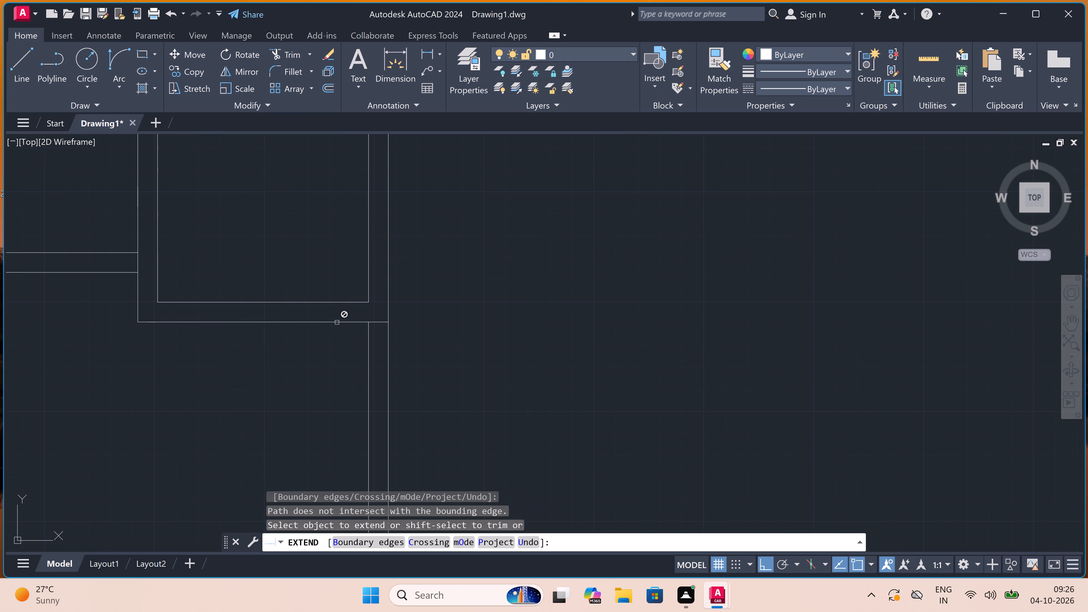
key(Escape)
Trim both lines of the long right wall below the room's outer bottom wall line.
text(tr)
key(space)
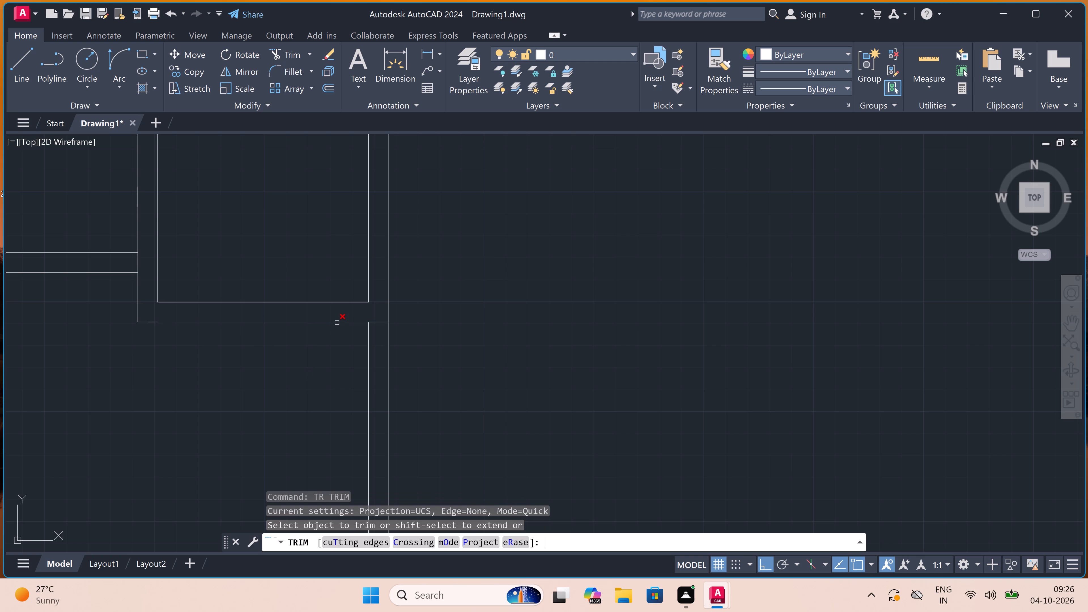
scroll(337, 322, down, 1)
click(317, 356)
click(428, 361)
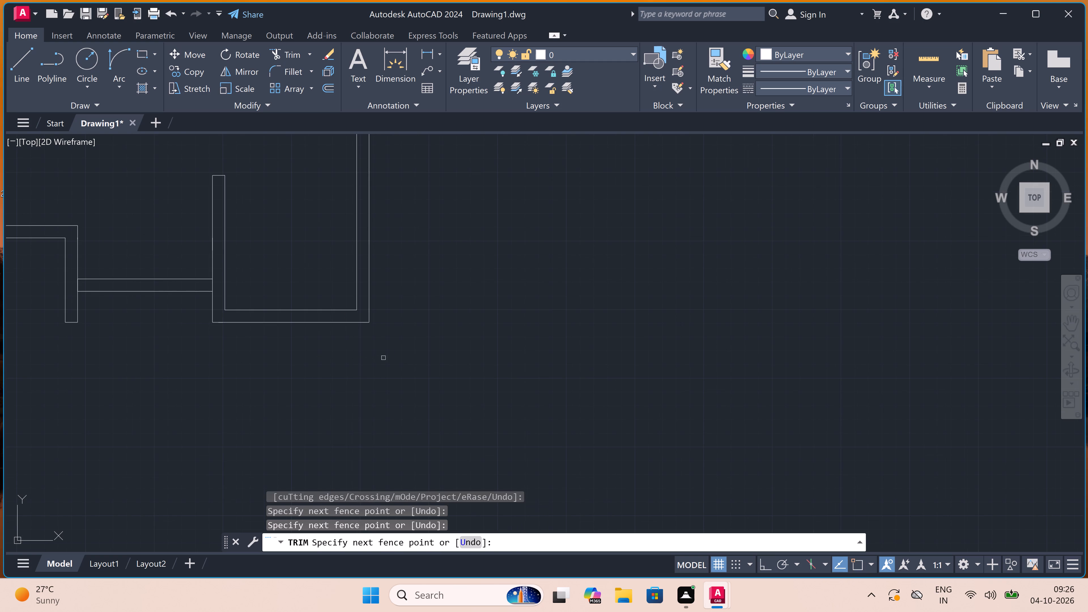
scroll(321, 366, down, 3)
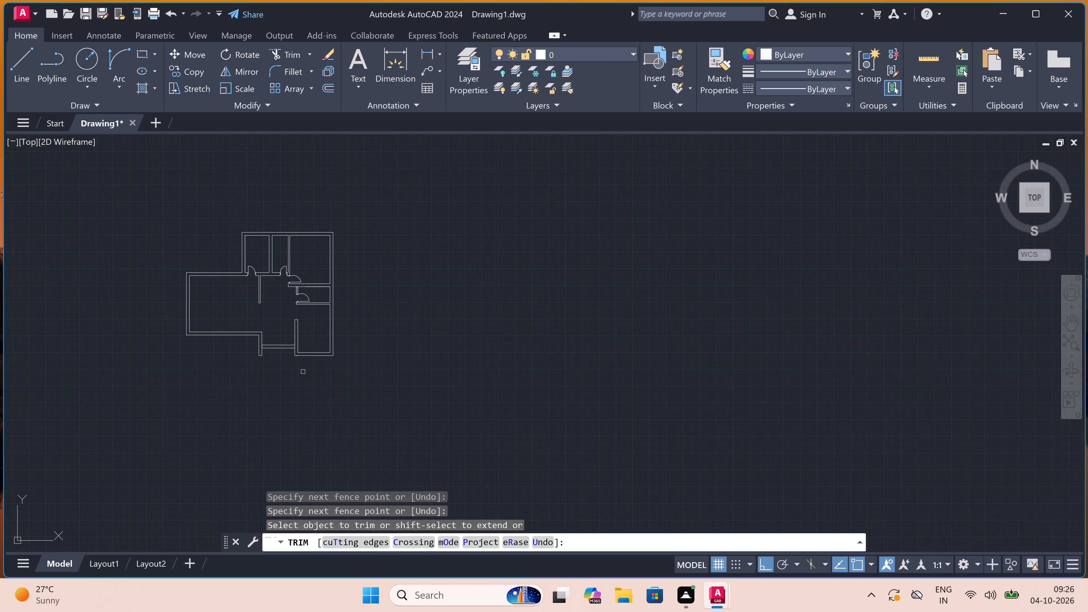
scroll(281, 388, up, 1)
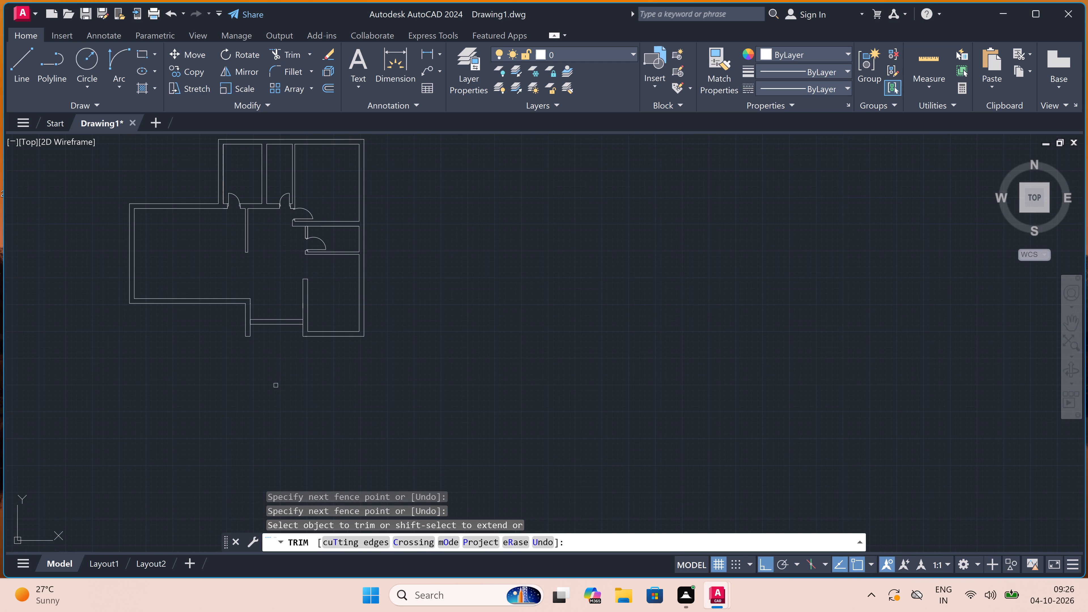
key(Escape)
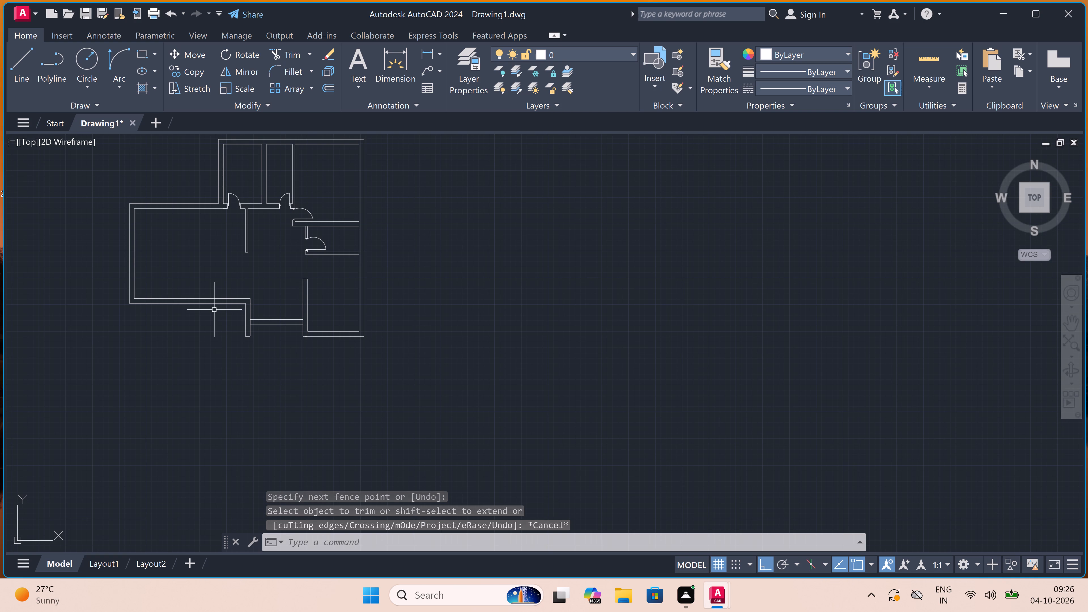
Draw the right door jamb across the large room's bottom wall near its right end, with a 2" stop and a 3' leaf upward.
scroll(232, 289, up, 3)
text(l)
key(space)
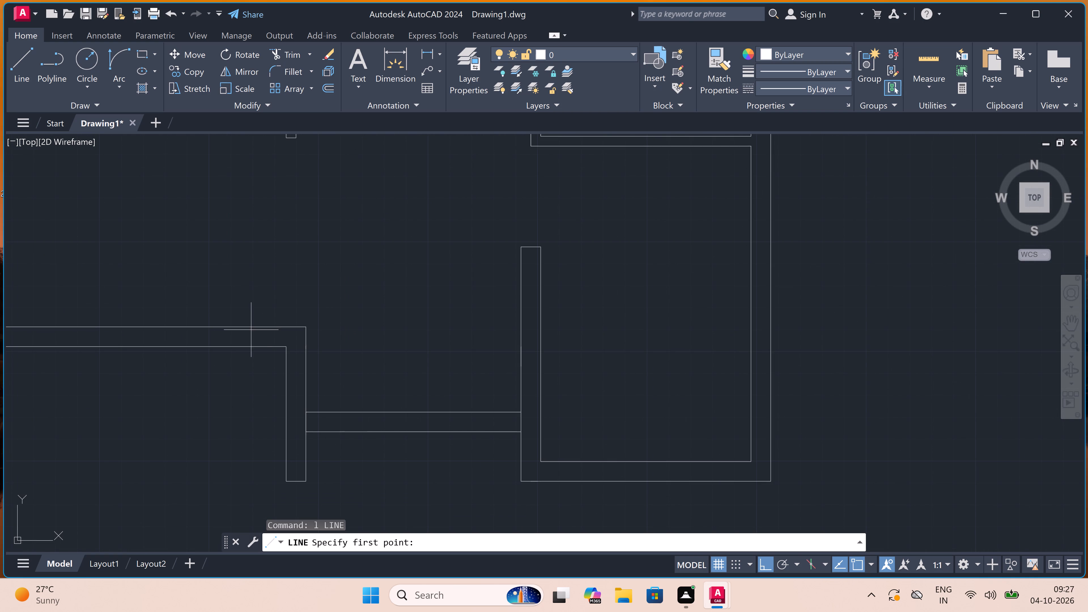
click(267, 347)
click(265, 330)
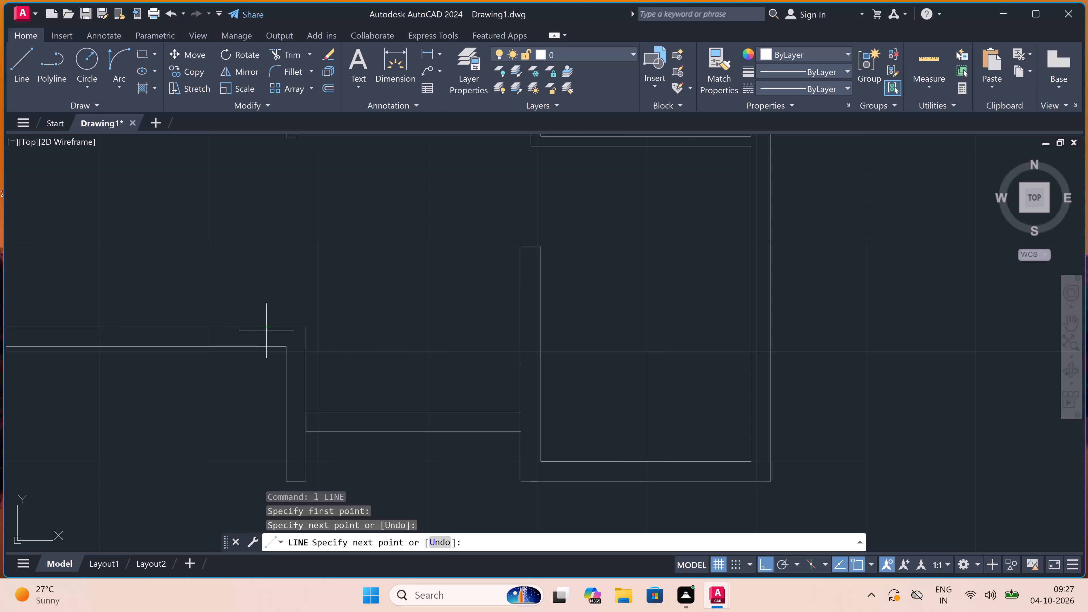
click(265, 336)
key(2)
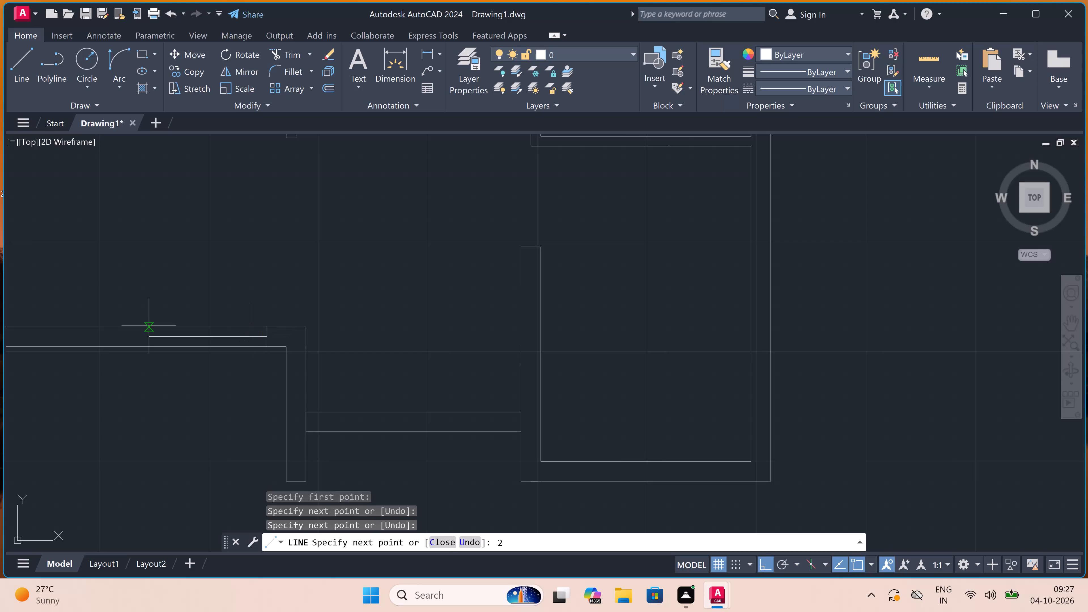
text(")
key(space)
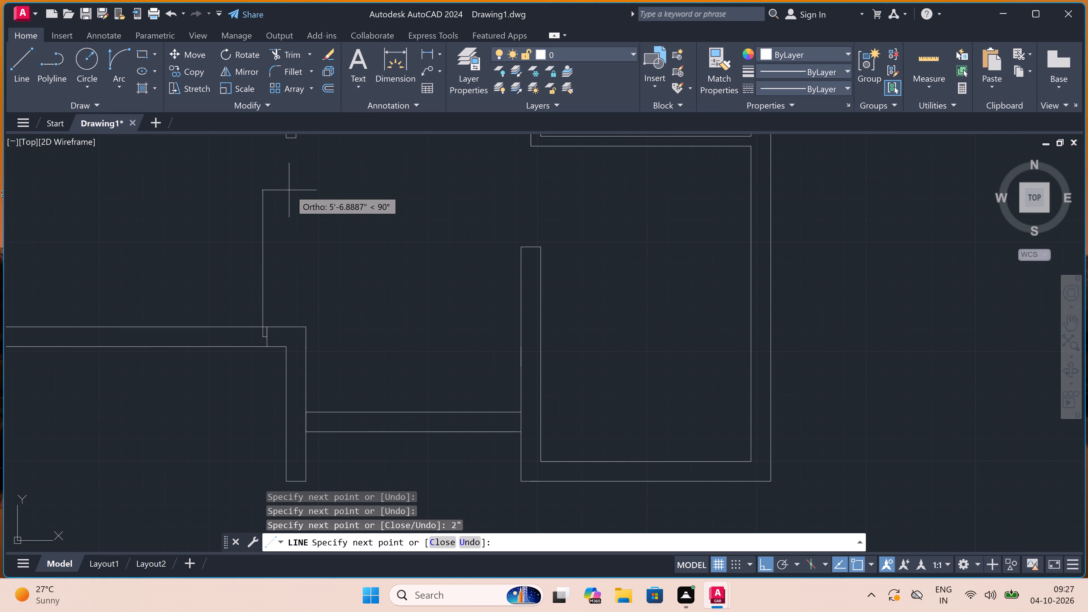
text(3')
key(space)
key(Escape)
Draw the opposite jamb line across the large room's bottom wall, with a 2" stop pointing into the door opening.
key(space)
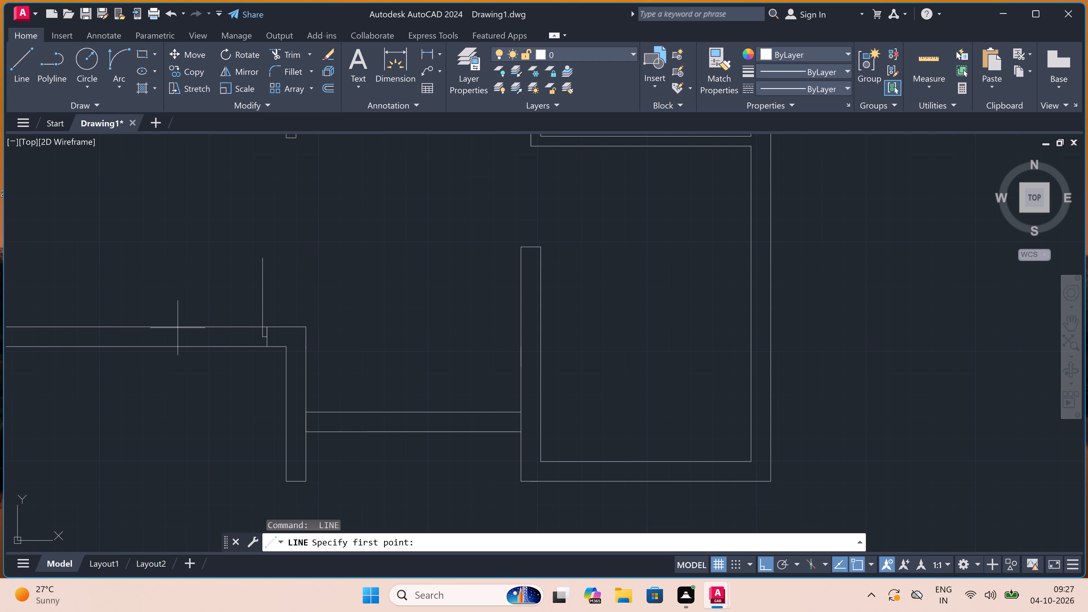
scroll(181, 329, up, 1)
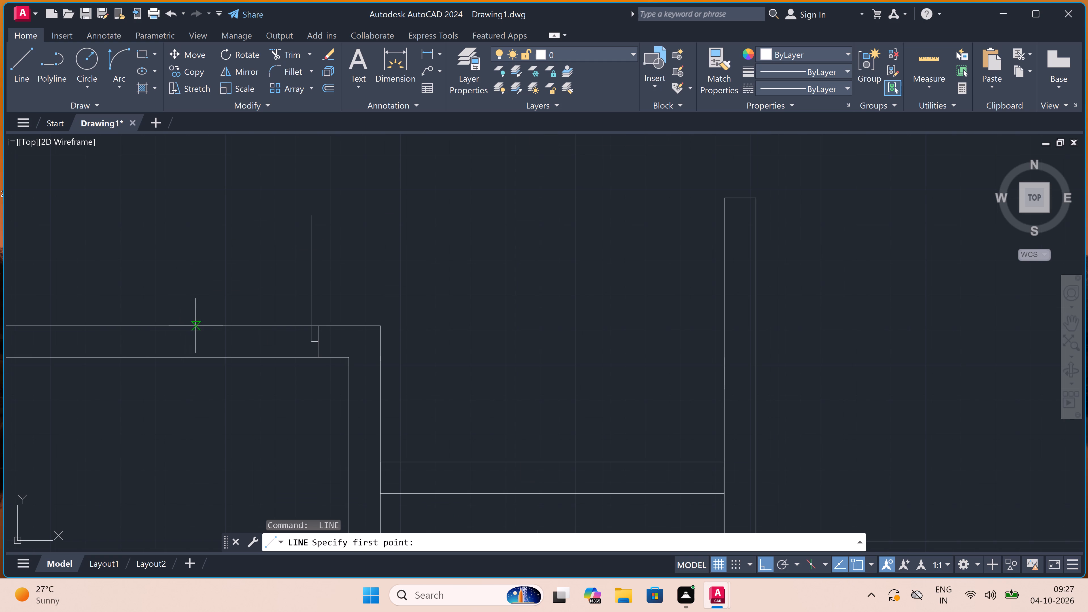
click(189, 324)
click(189, 352)
click(189, 340)
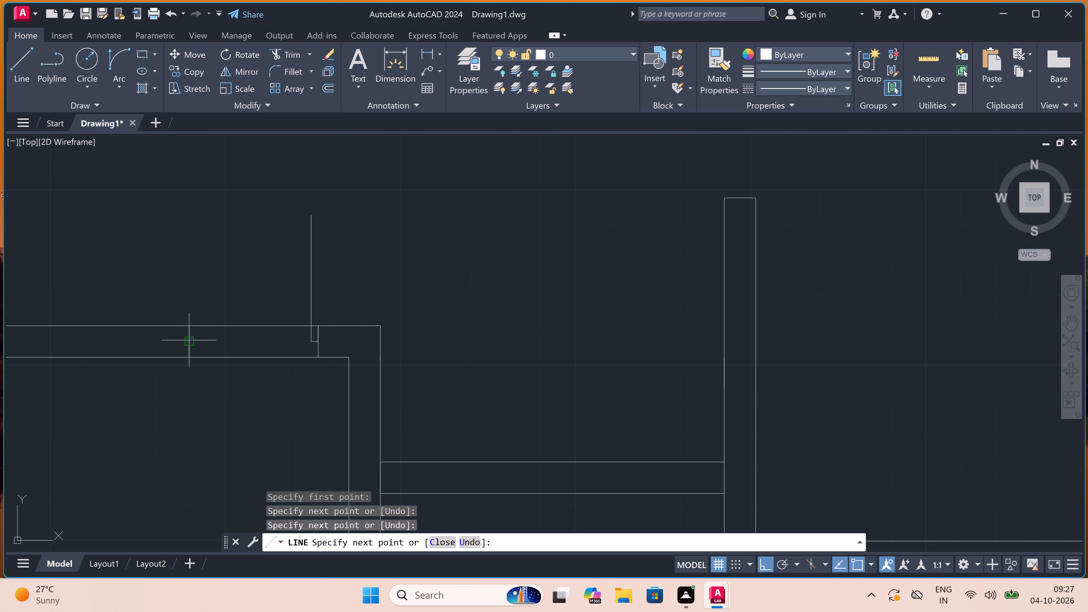
key(2)
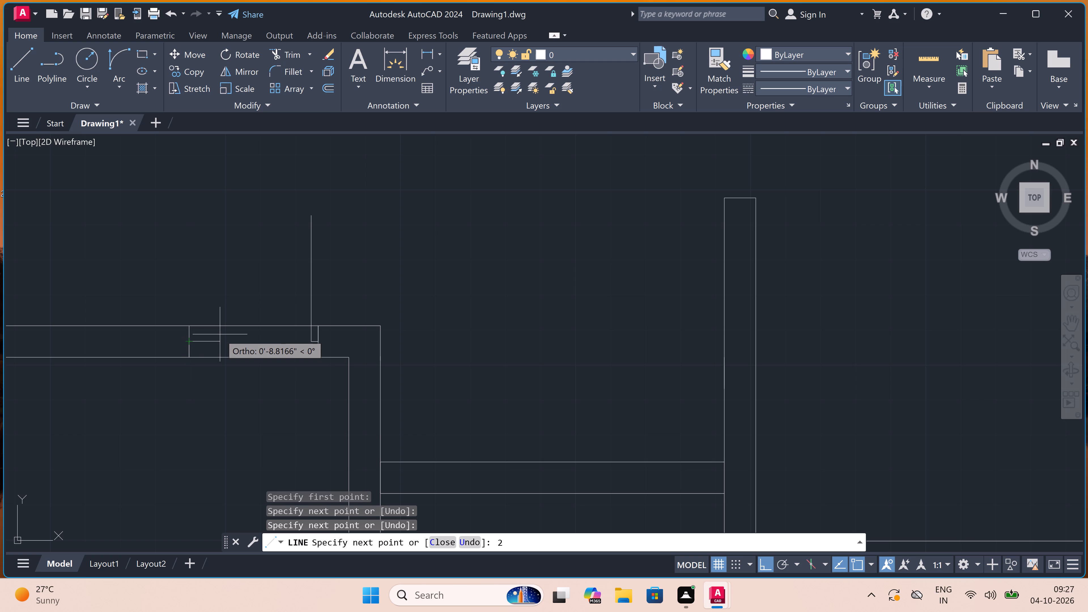
text(")
key(space)
key(Escape)
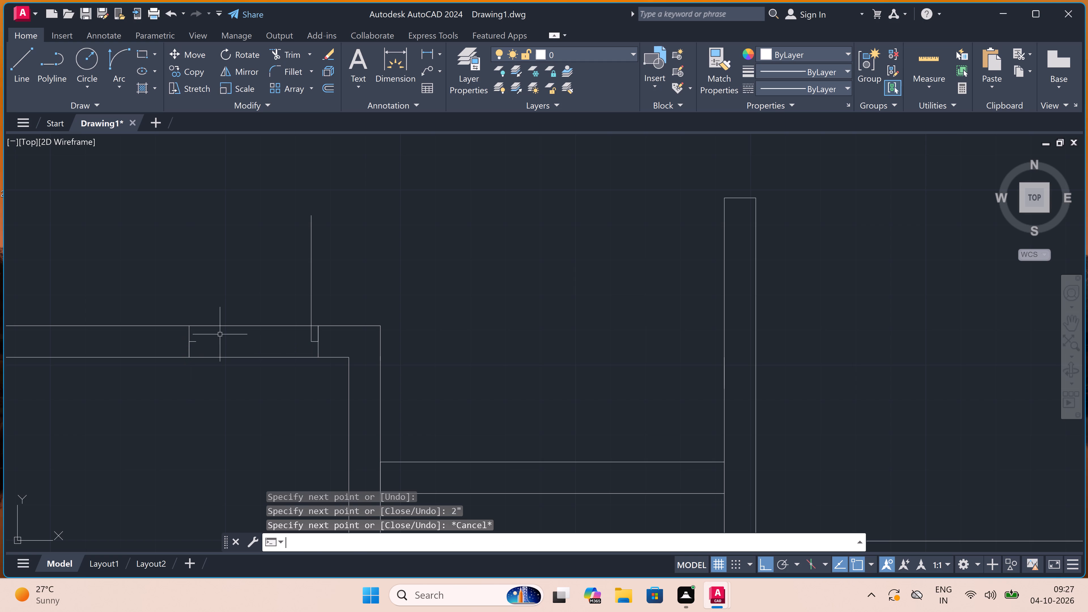
Draw the door swing arc from the top of the 3' leaf to the end of the opposite jamb's stop.
click(115, 56)
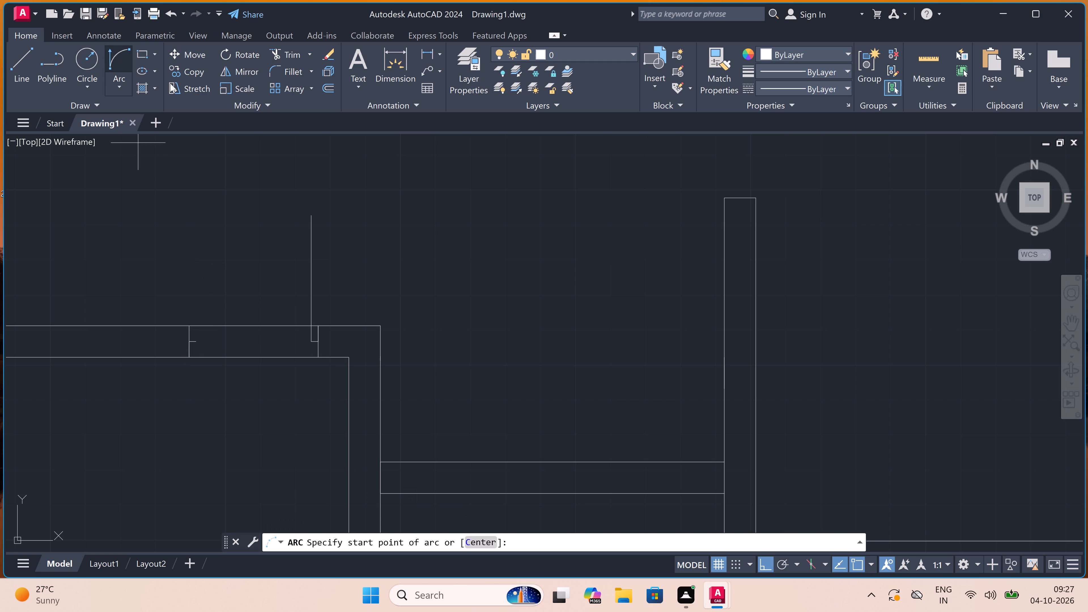
click(309, 210)
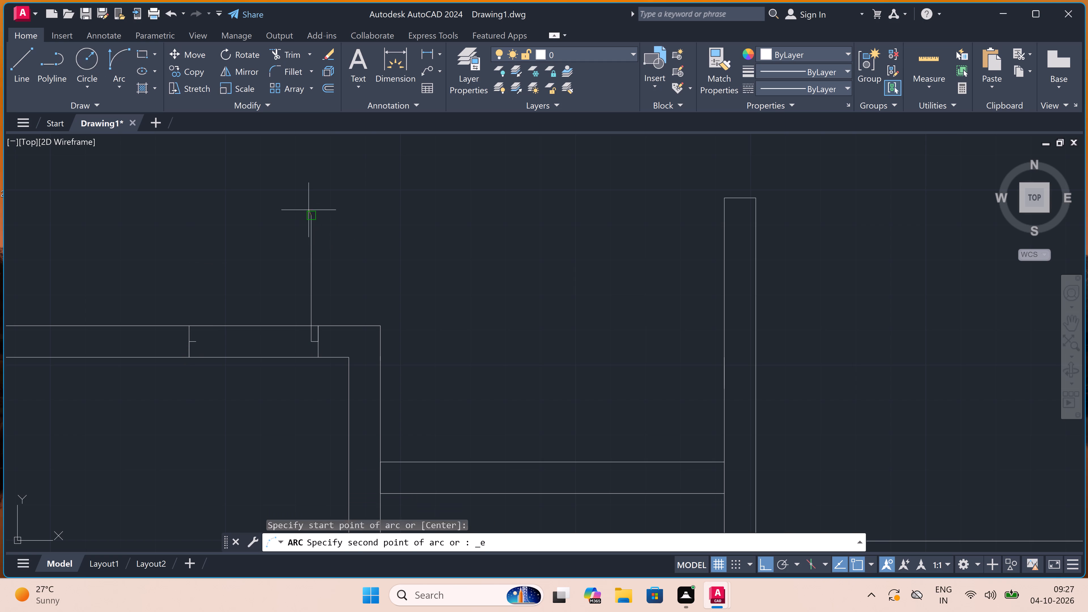
click(200, 341)
click(168, 268)
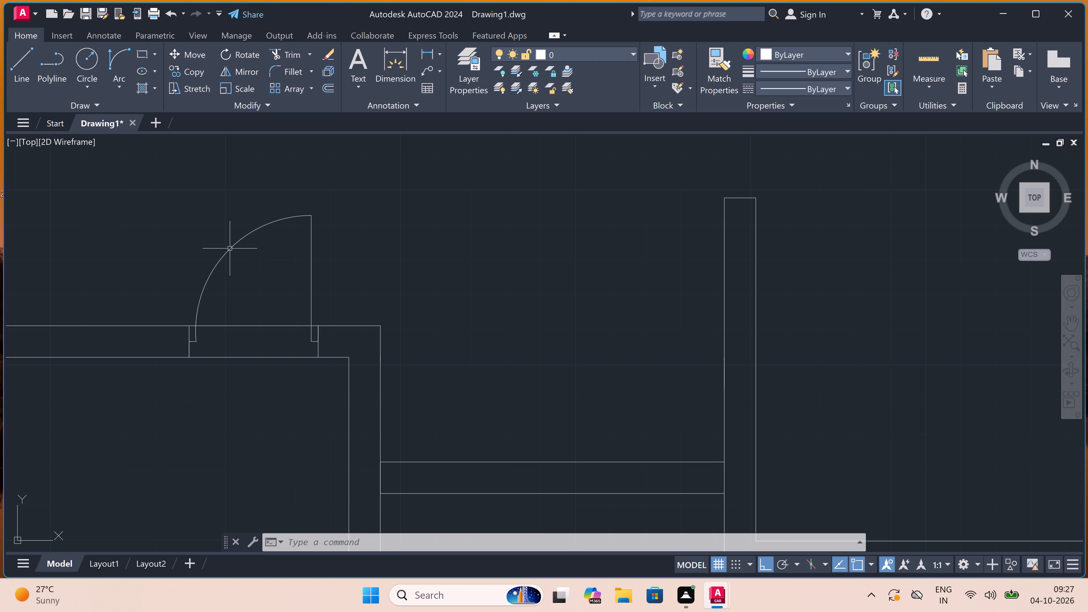
Trim both lines of the large room's bottom wall between the two new door jambs.
text(tr)
key(space)
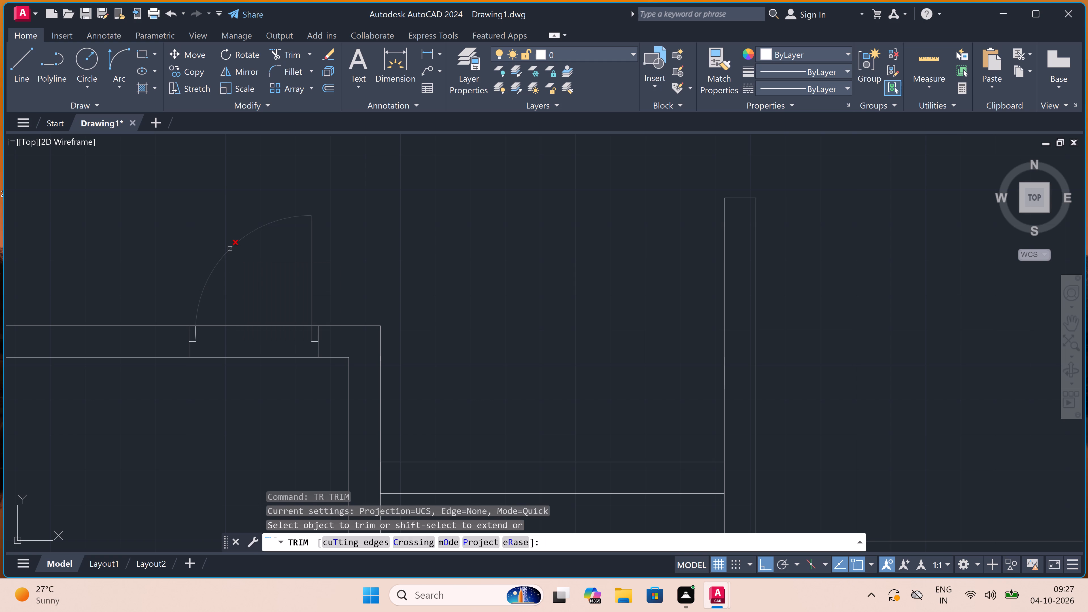
click(243, 288)
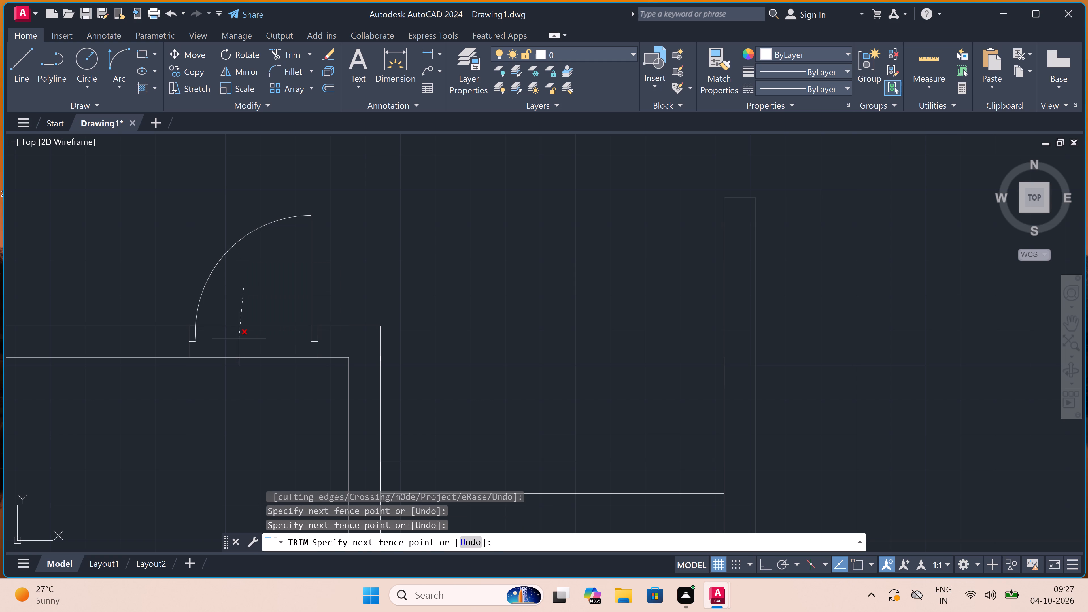
drag(223, 414, 224, 411)
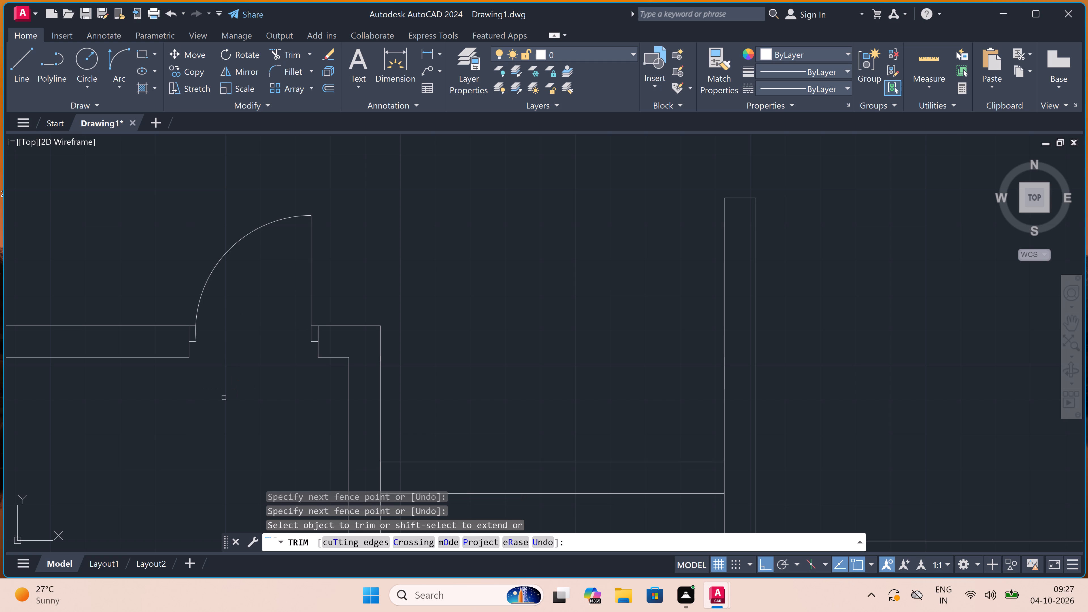
key(Escape)
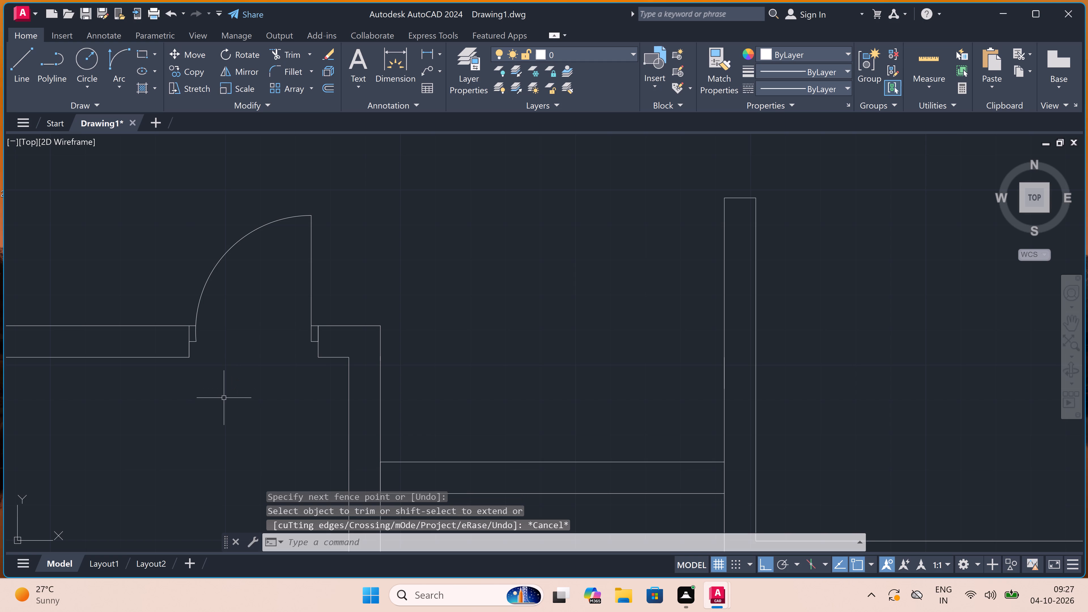
Draw a rectangle below the new door, from the bottom wall's outer line just left of the opening to the short wall extension.
scroll(227, 388, down, 2)
scroll(228, 405, up, 1)
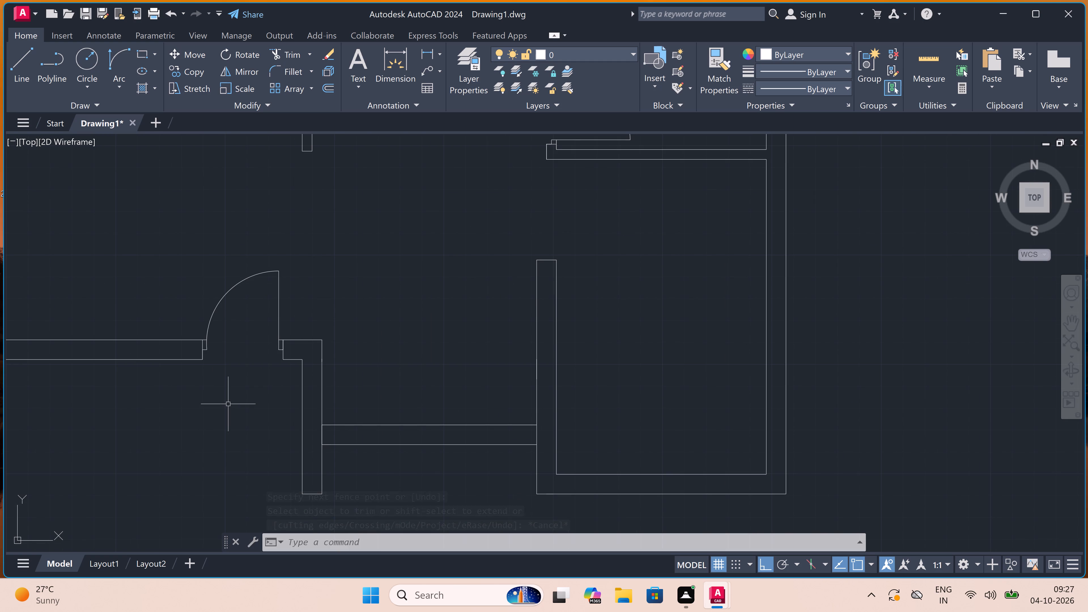
key(Escape)
text(rec)
key(space)
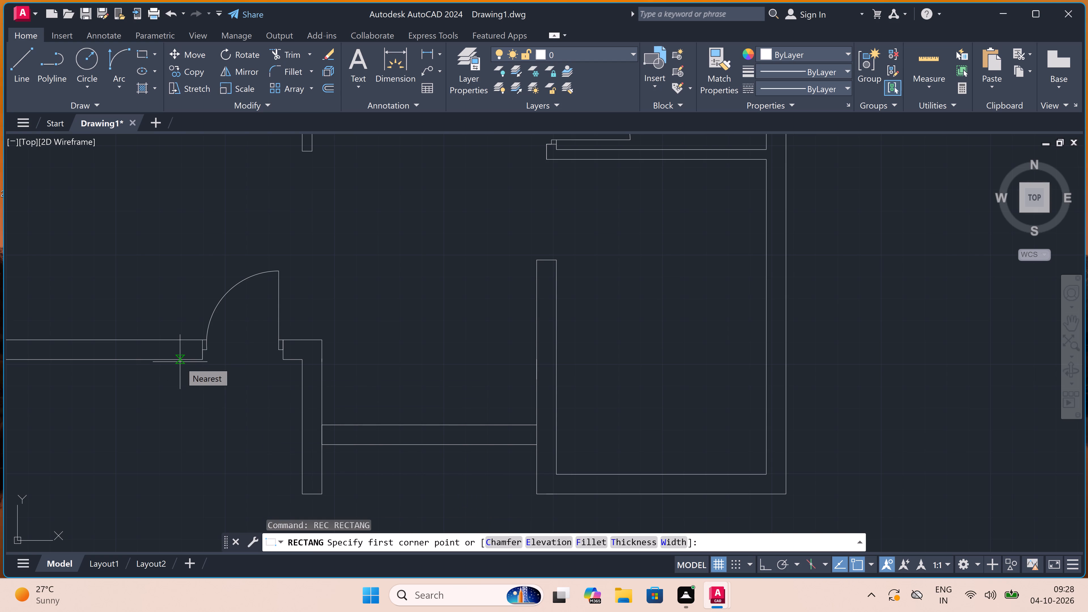
double_click(188, 358)
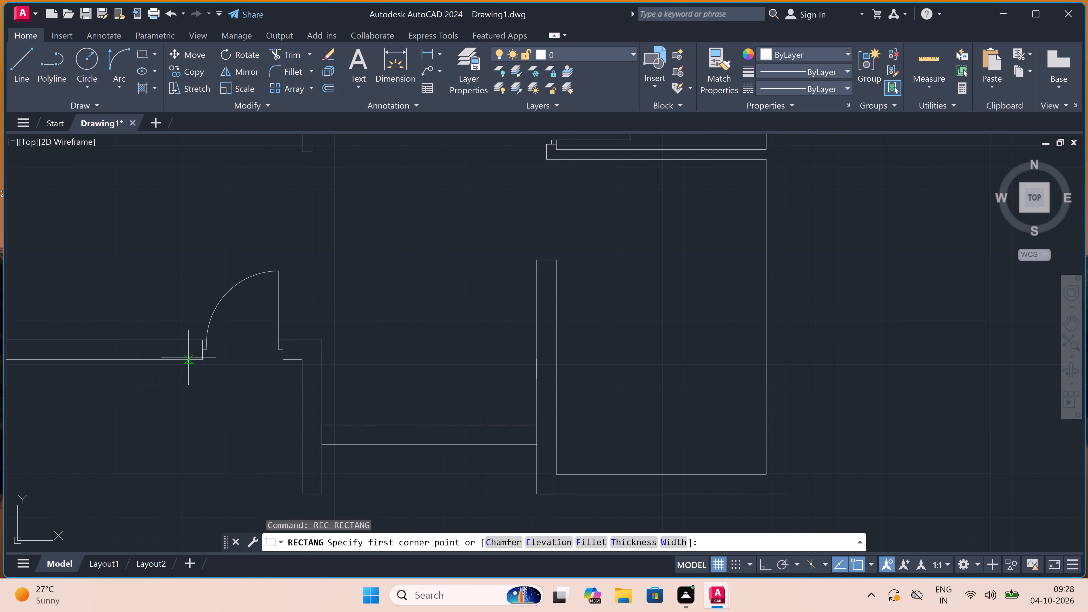
click(302, 460)
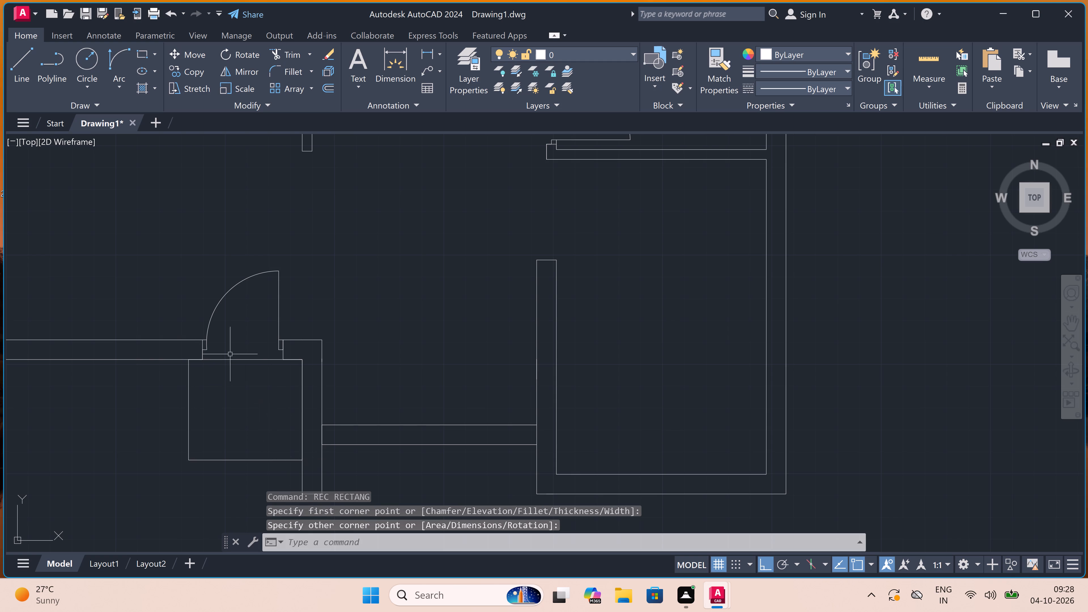
Draw a smaller rectangle inside the first, from the left jamb's lower end to the short wall extension's left line.
key(space)
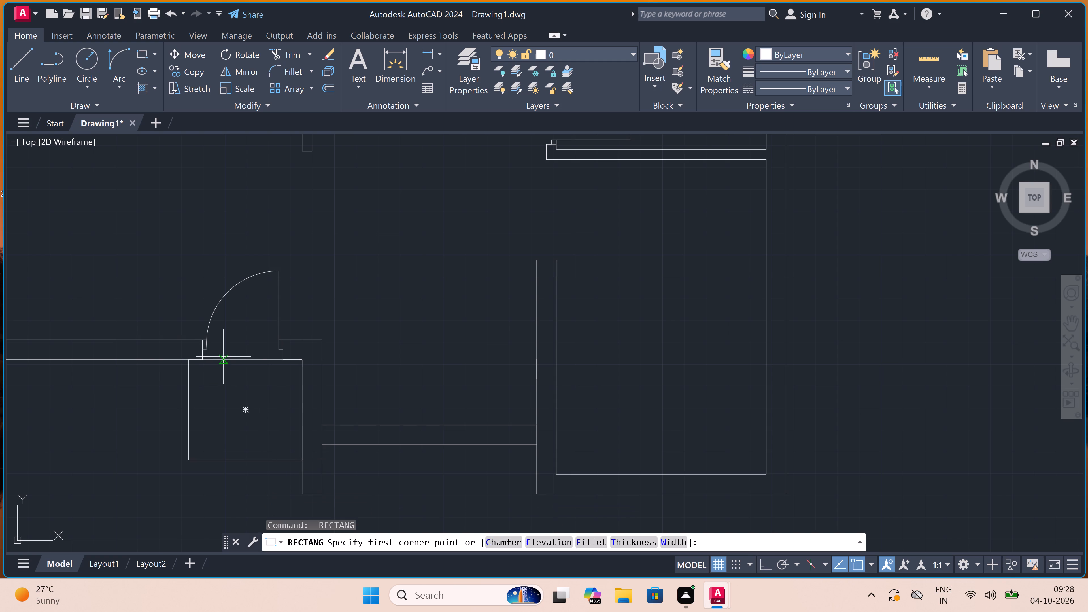
click(198, 359)
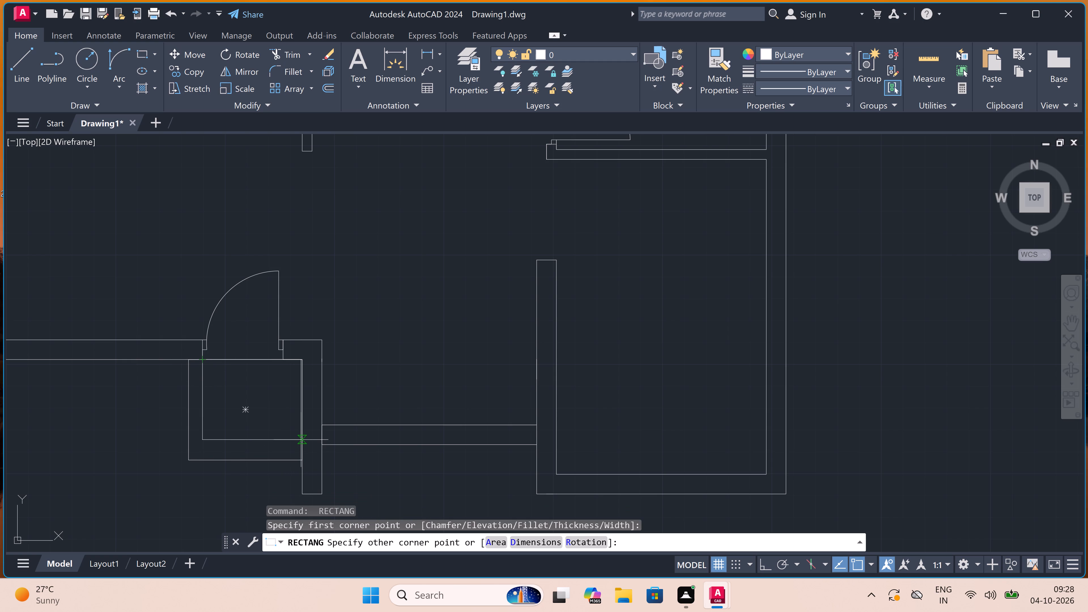
scroll(301, 440, up, 3)
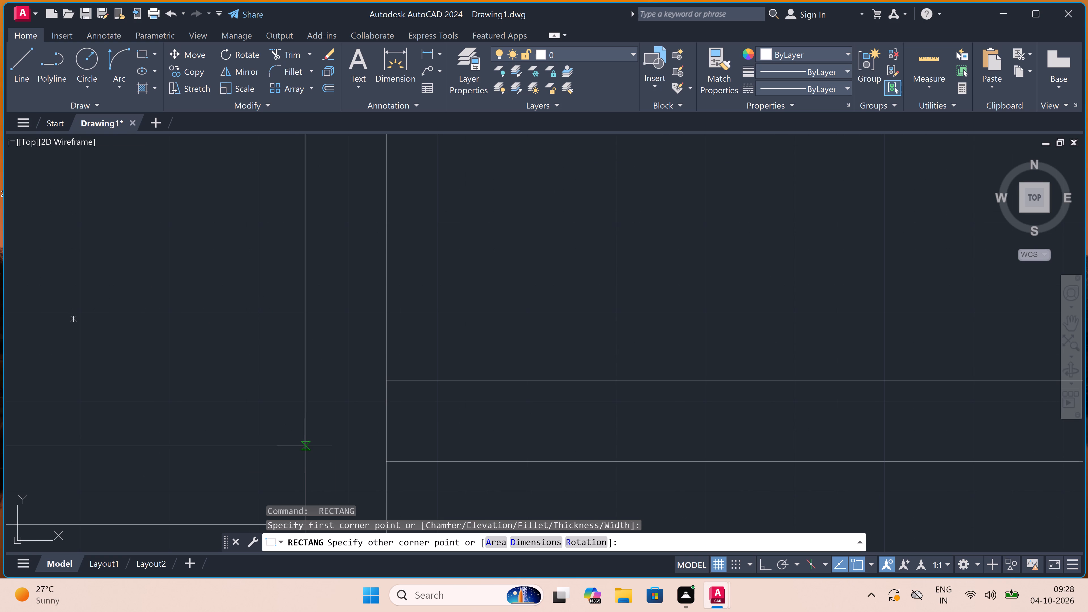
double_click(304, 446)
scroll(258, 421, down, 4)
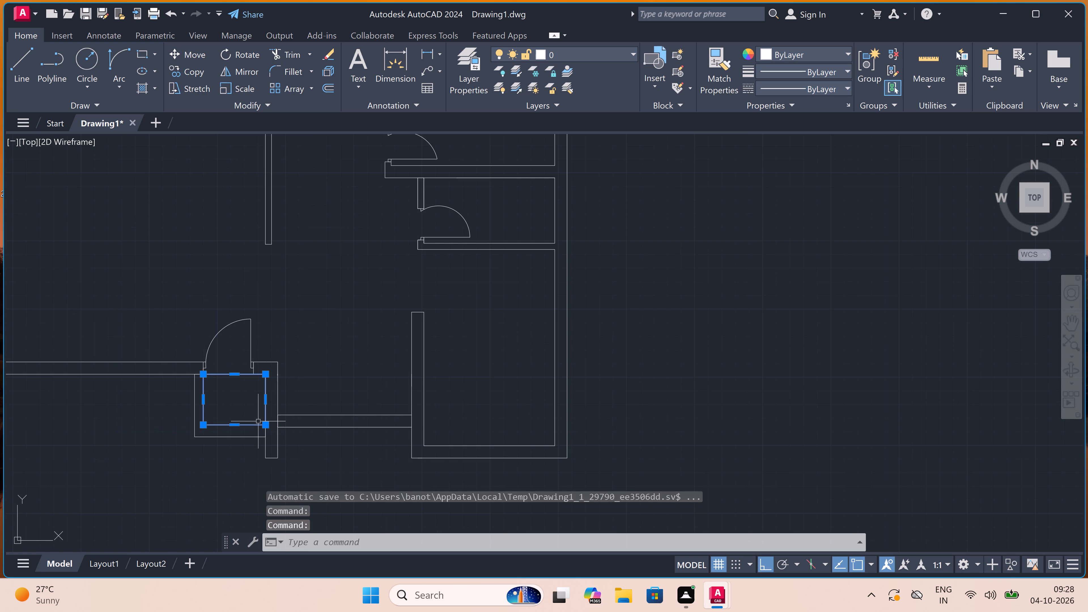
key(Escape)
Trim the top edges of both rectangles where they cross the new door opening.
scroll(244, 394, up, 2)
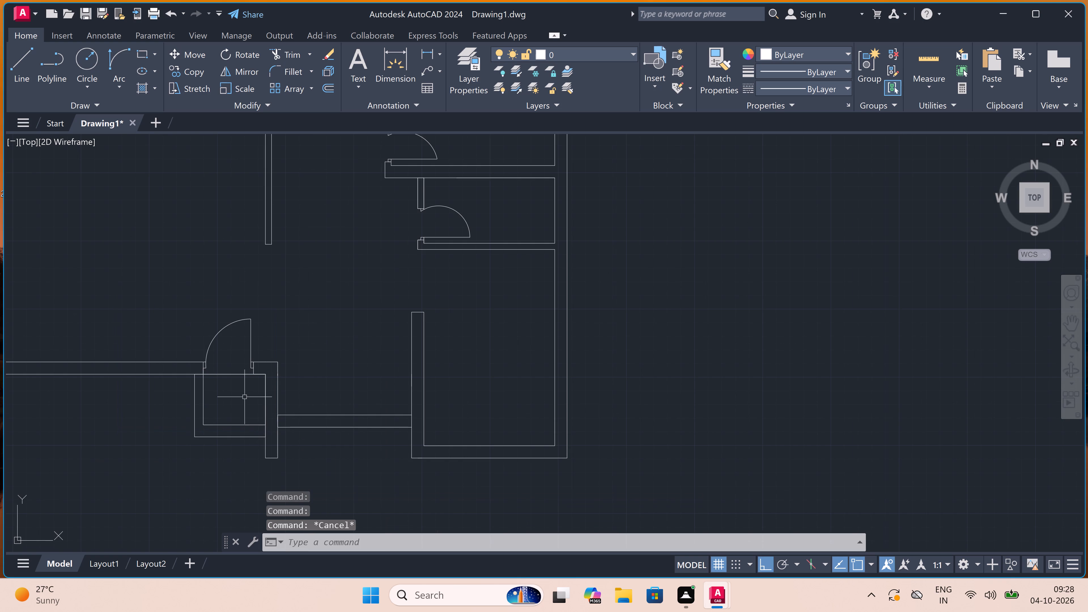
key(t)
text(r)
key(space)
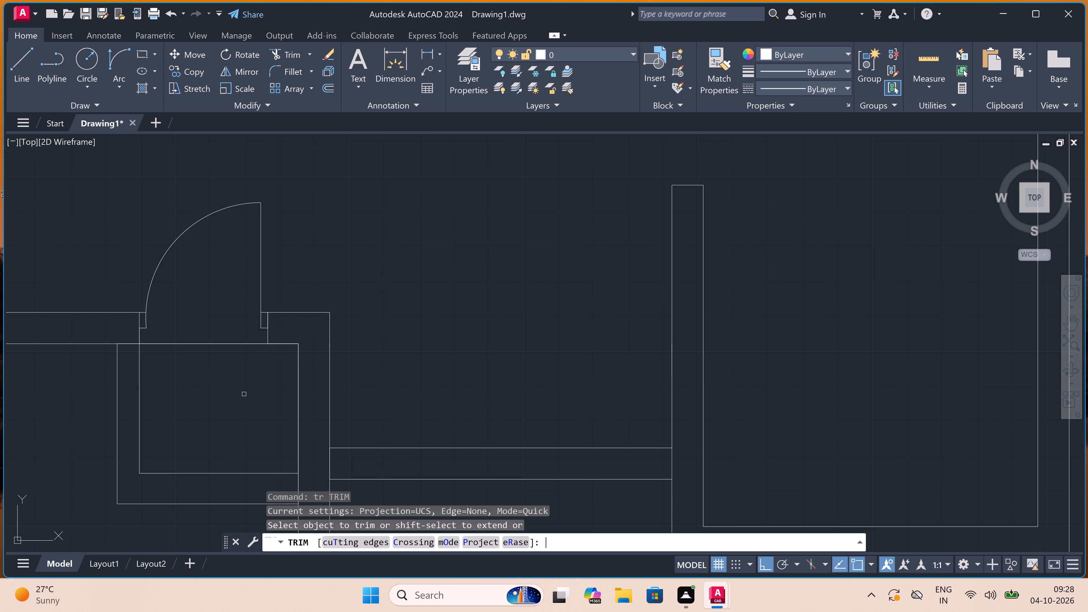
click(238, 345)
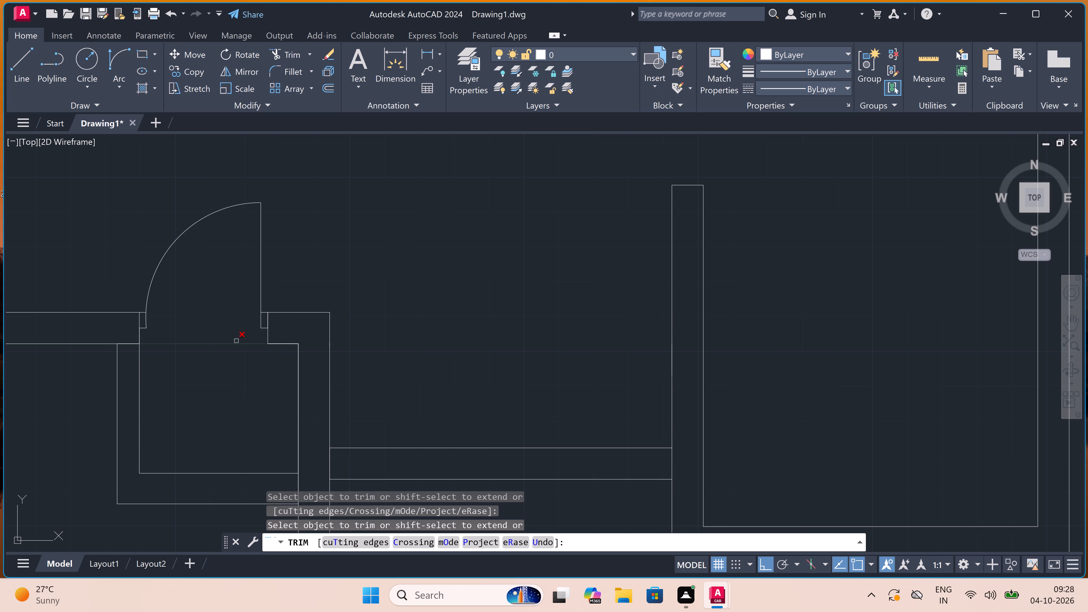
double_click(234, 333)
click(233, 403)
scroll(229, 386, down, 3)
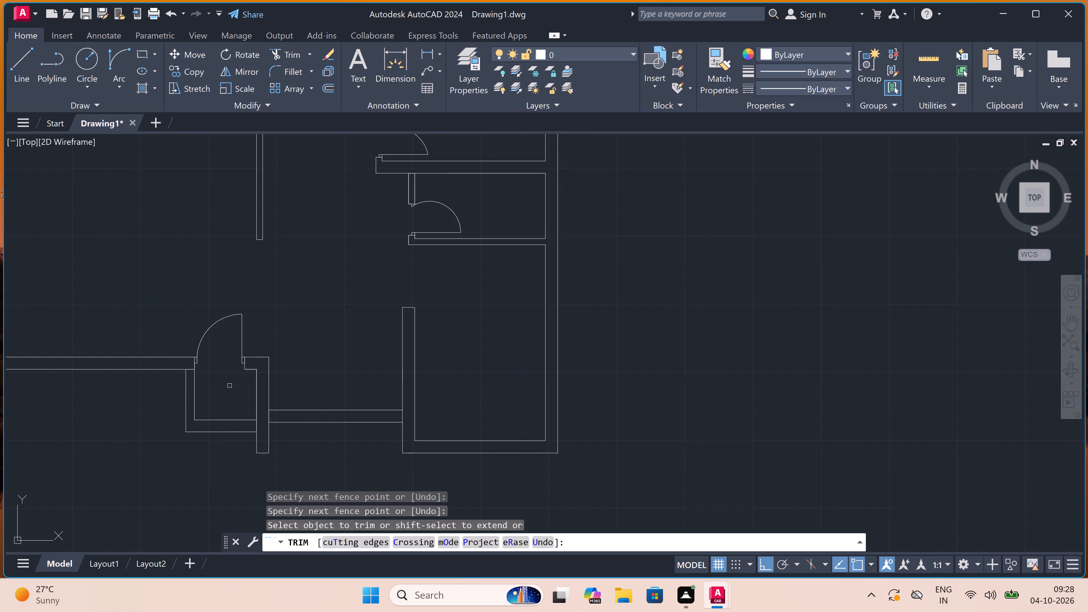
key(Escape)
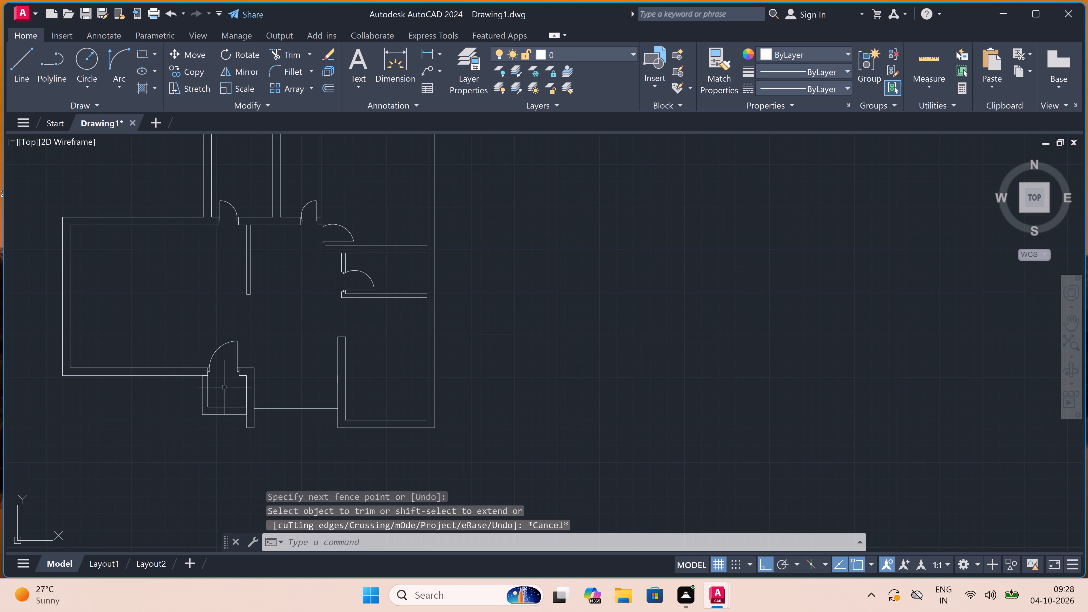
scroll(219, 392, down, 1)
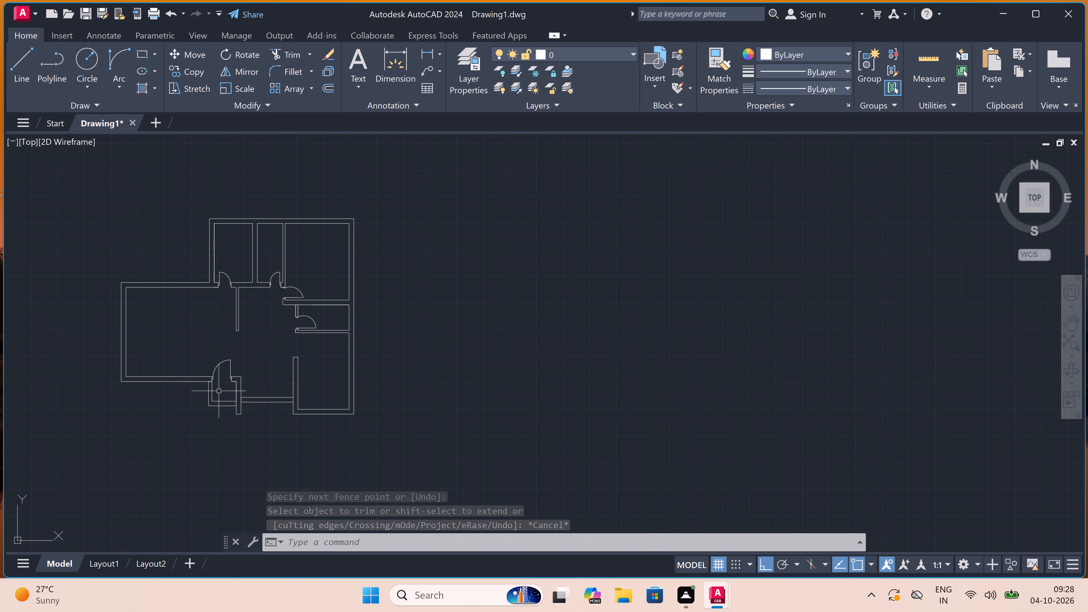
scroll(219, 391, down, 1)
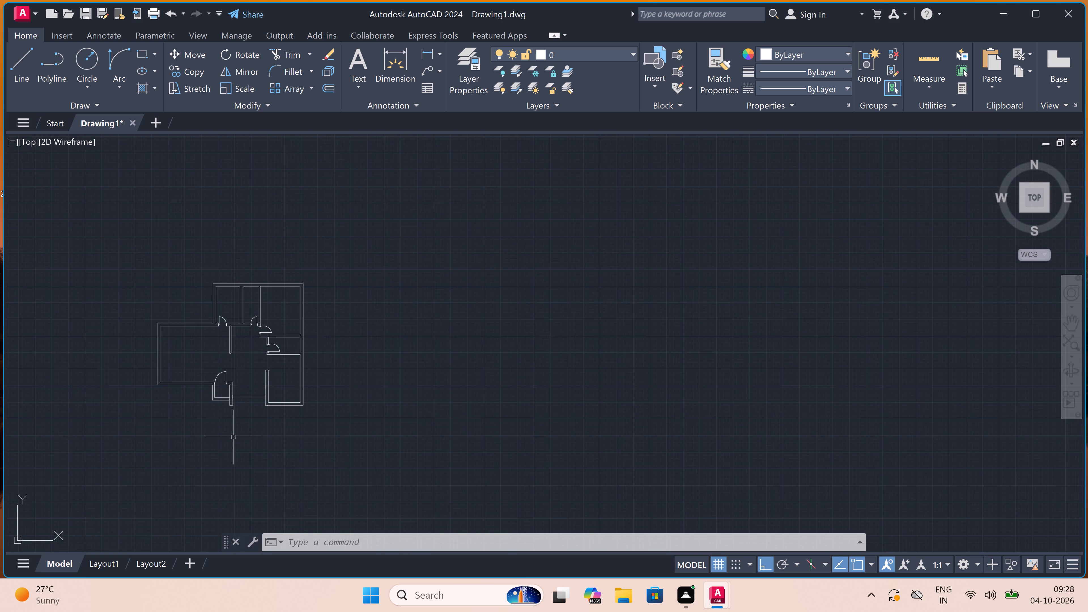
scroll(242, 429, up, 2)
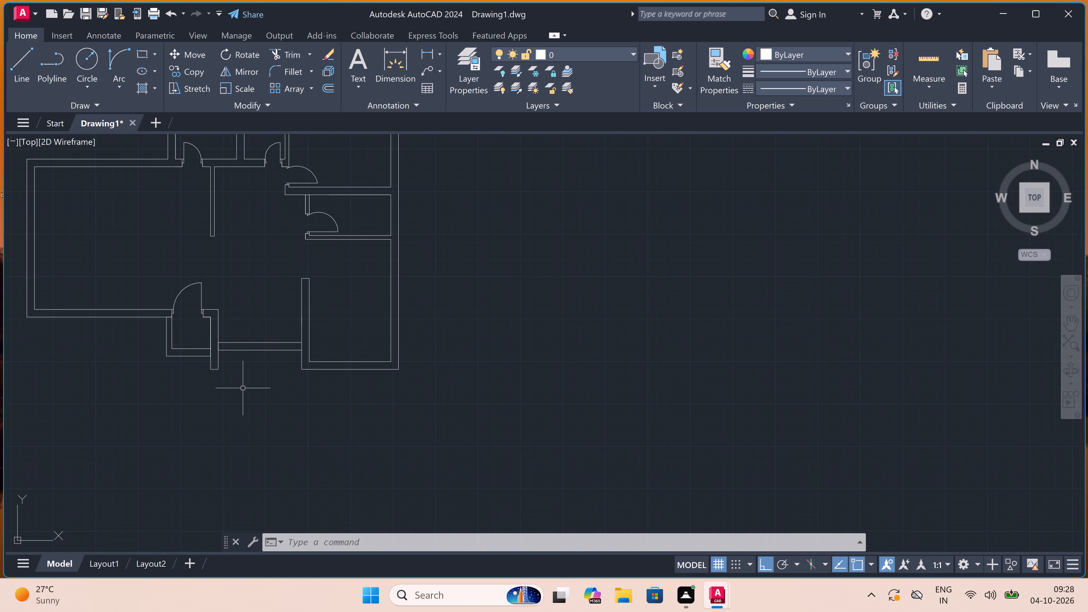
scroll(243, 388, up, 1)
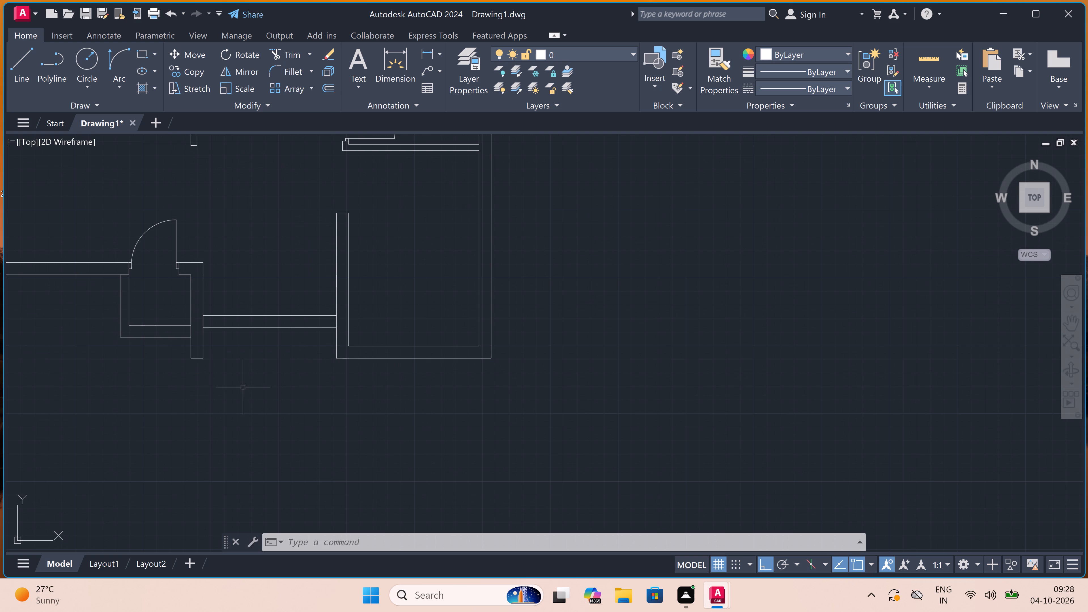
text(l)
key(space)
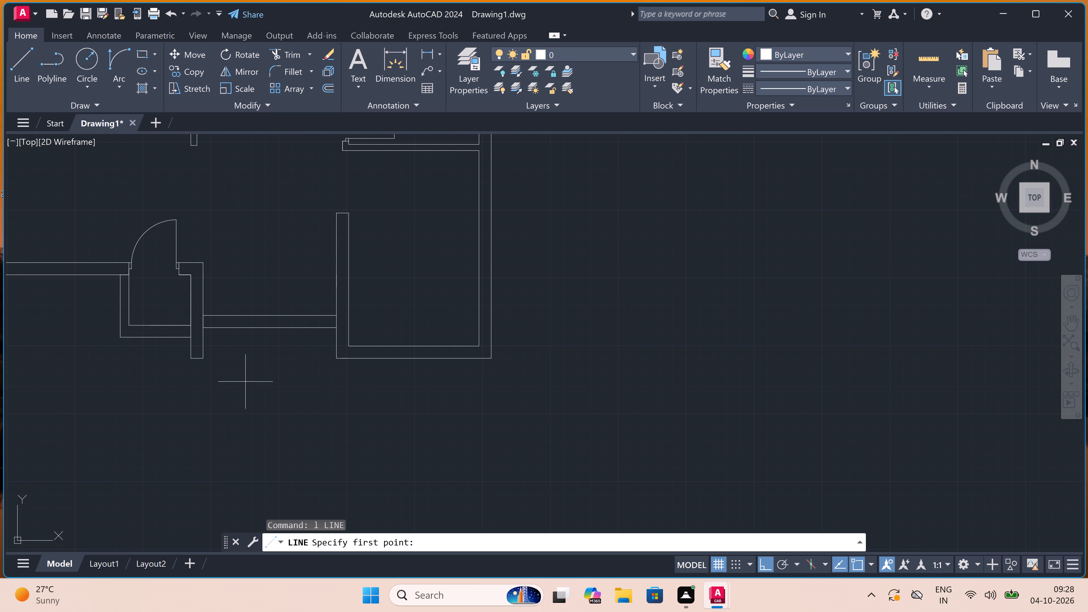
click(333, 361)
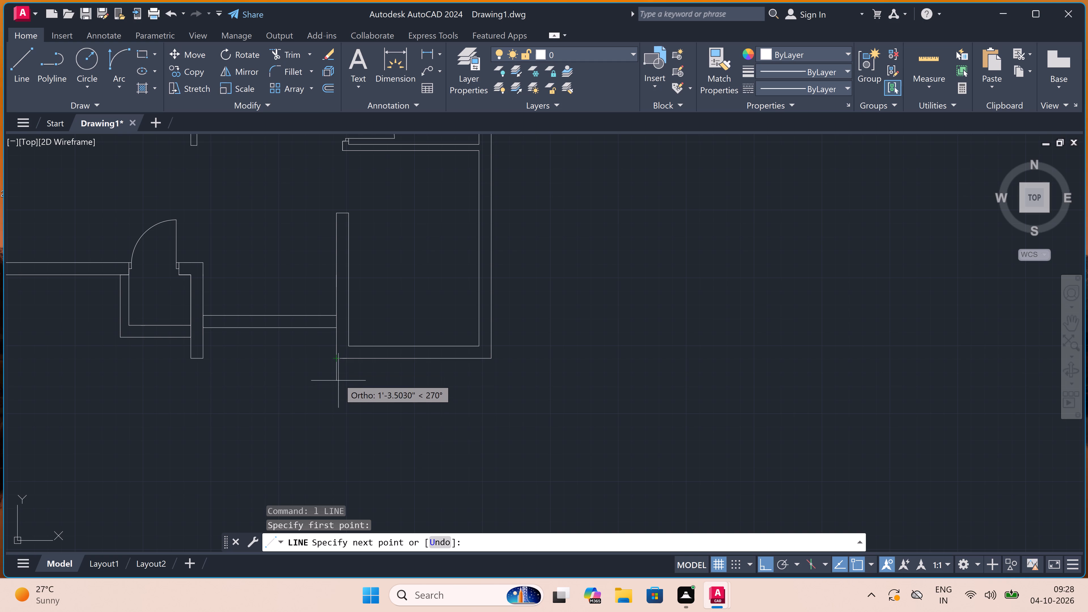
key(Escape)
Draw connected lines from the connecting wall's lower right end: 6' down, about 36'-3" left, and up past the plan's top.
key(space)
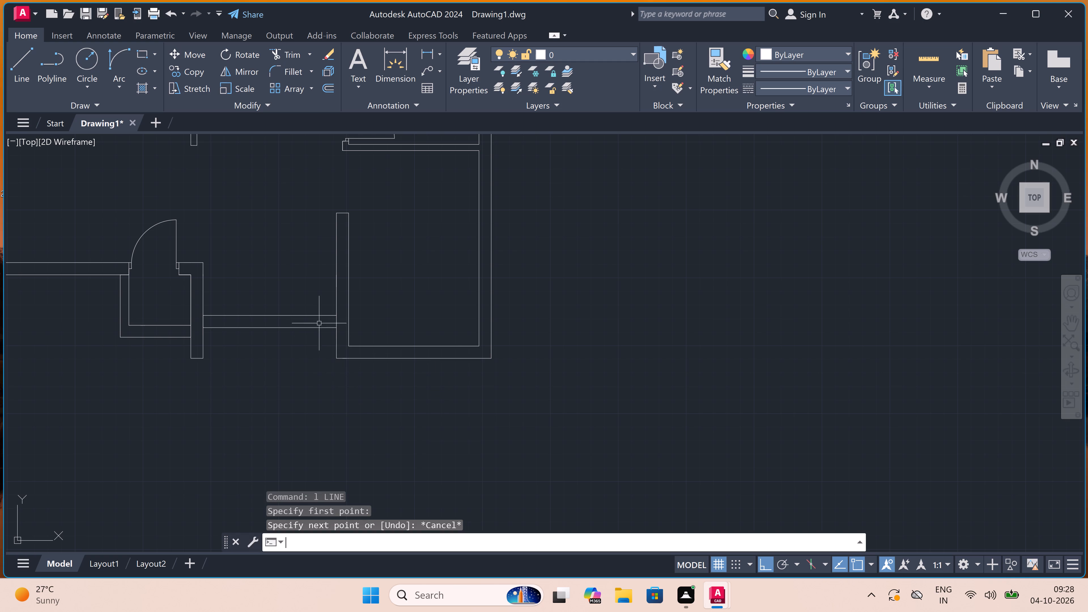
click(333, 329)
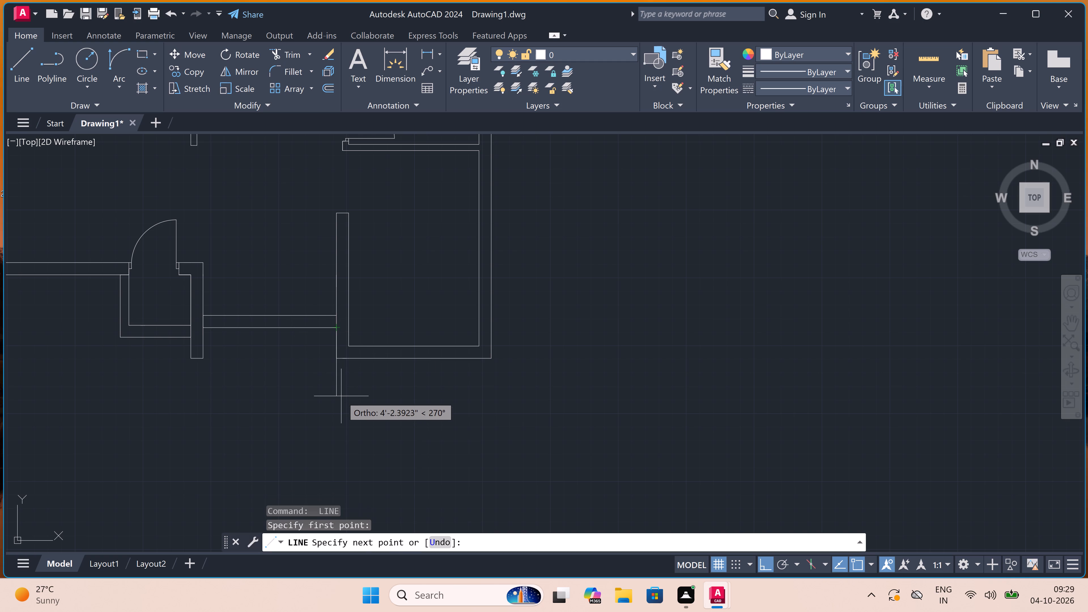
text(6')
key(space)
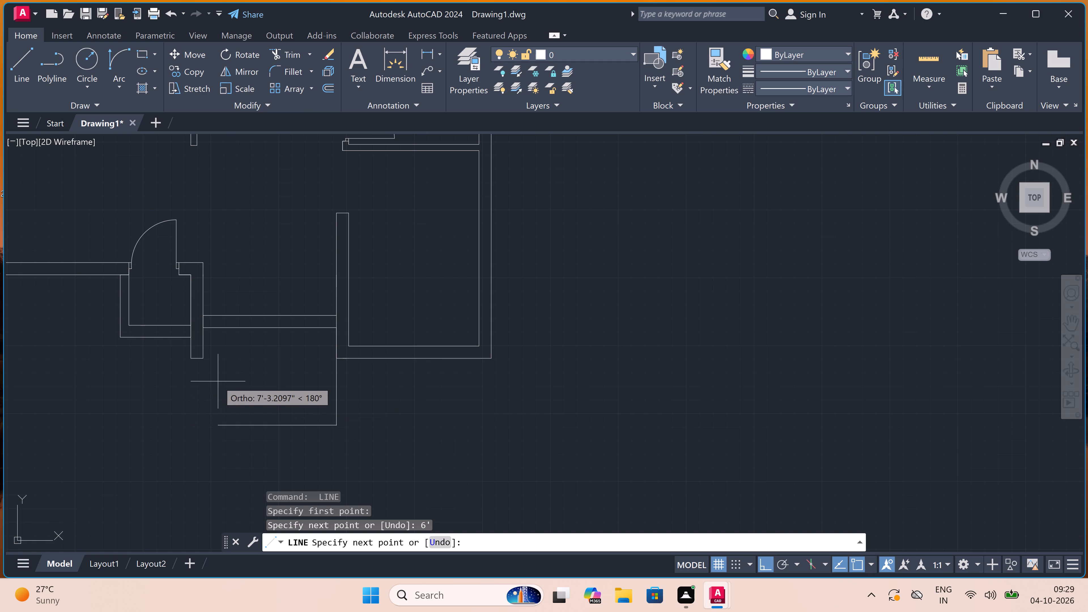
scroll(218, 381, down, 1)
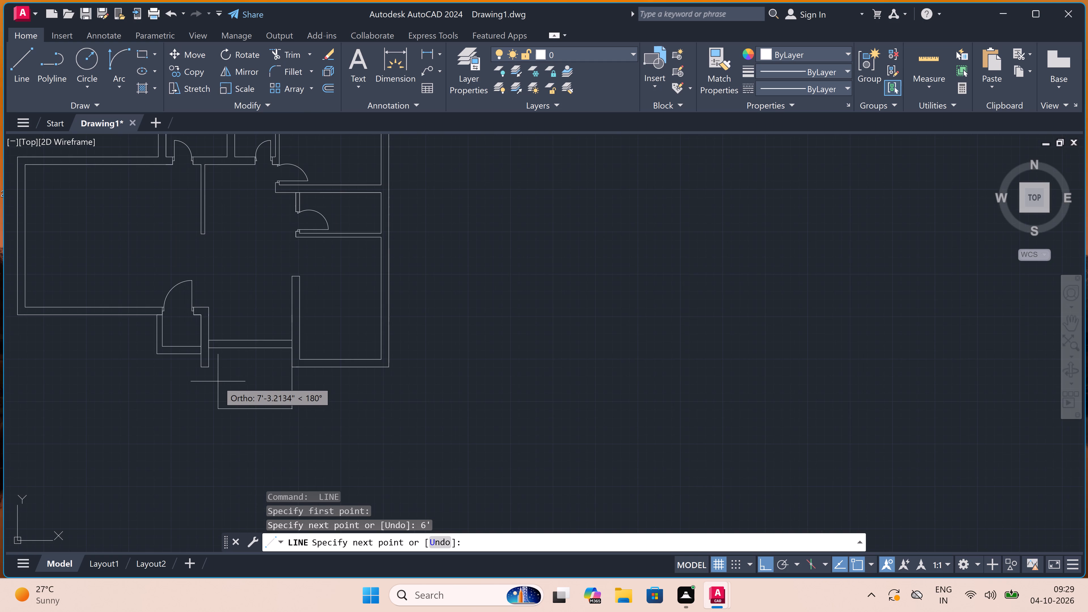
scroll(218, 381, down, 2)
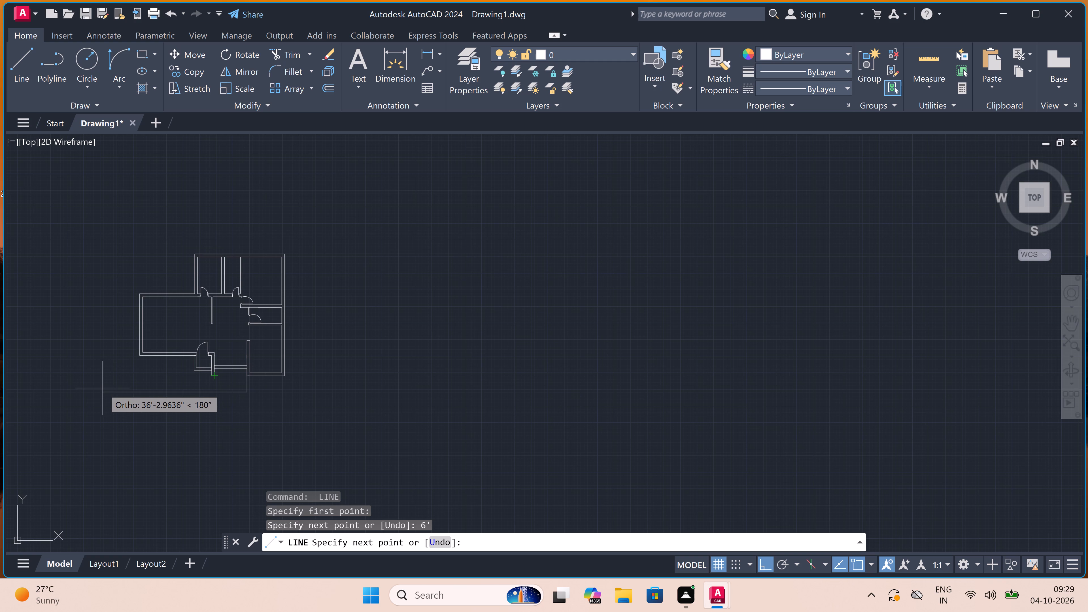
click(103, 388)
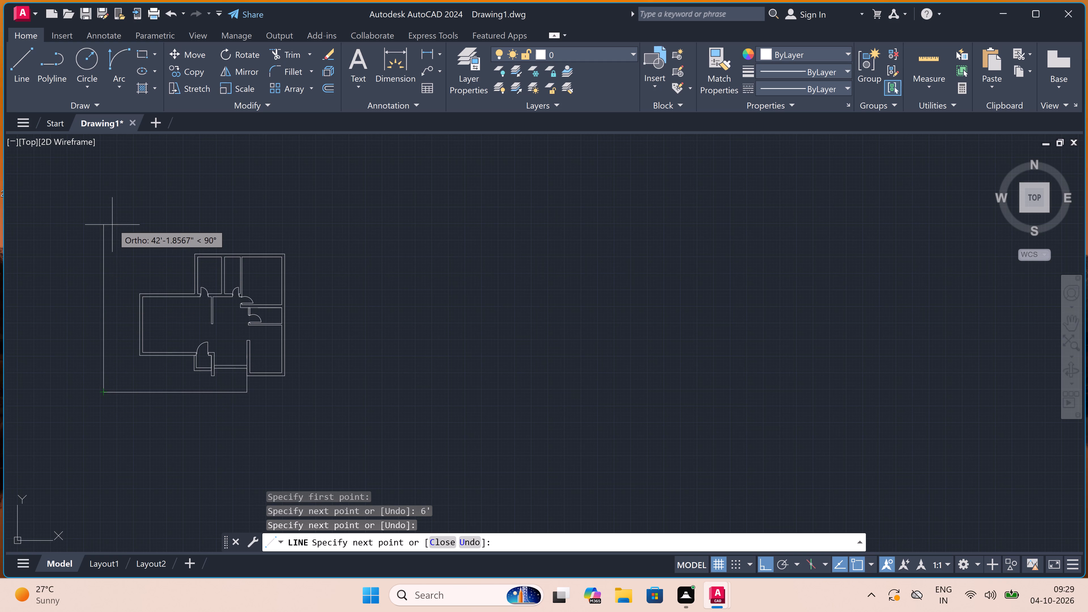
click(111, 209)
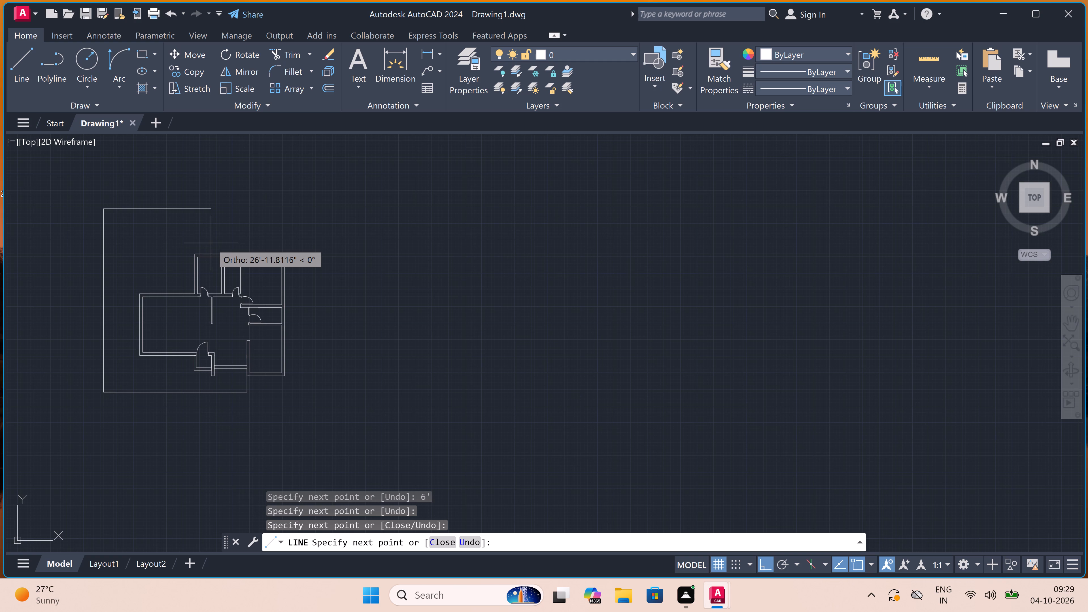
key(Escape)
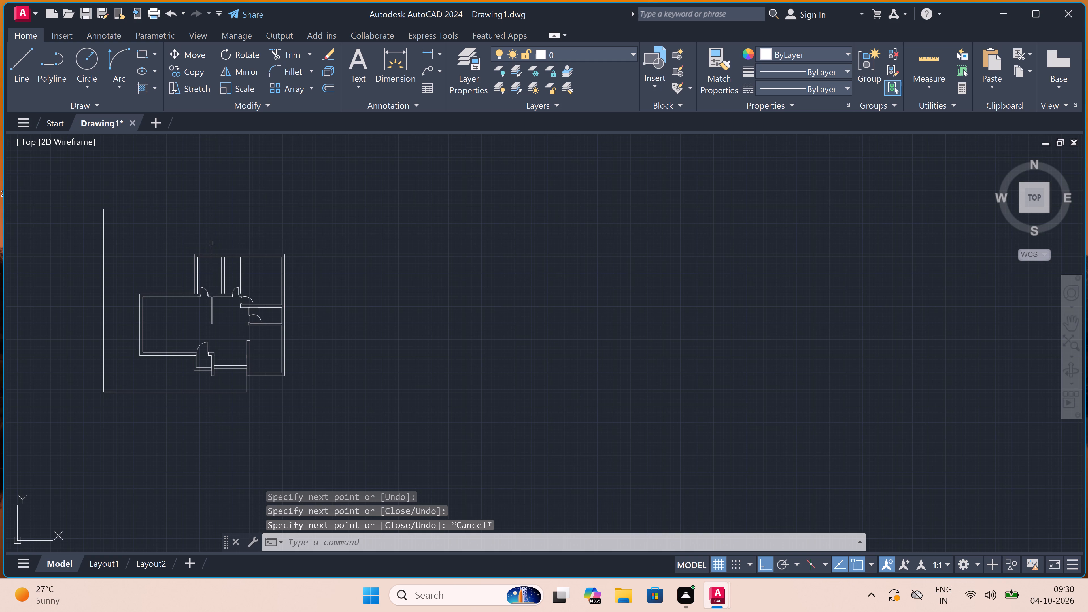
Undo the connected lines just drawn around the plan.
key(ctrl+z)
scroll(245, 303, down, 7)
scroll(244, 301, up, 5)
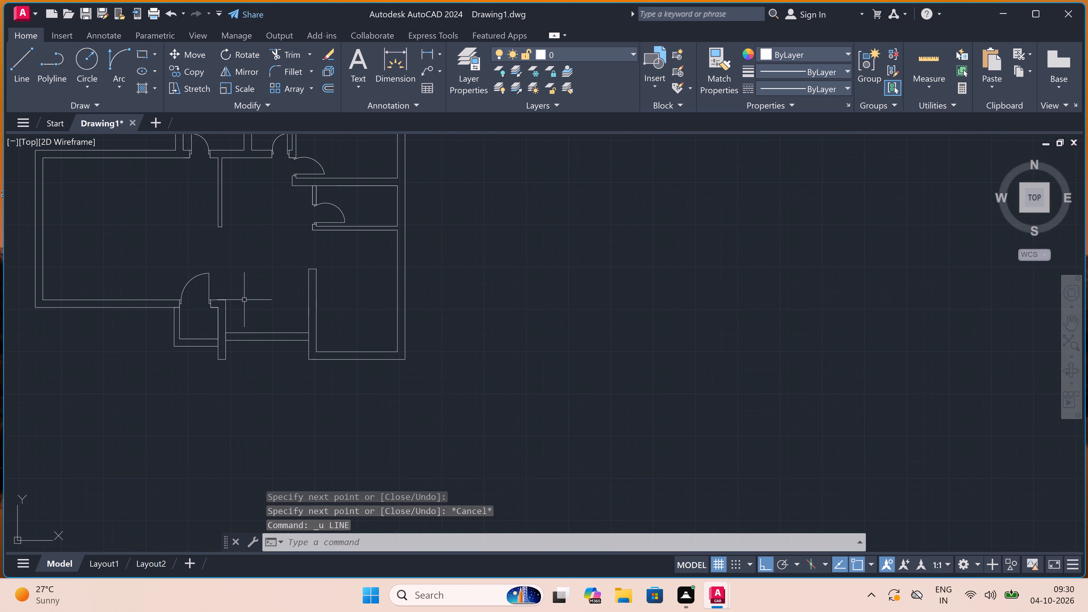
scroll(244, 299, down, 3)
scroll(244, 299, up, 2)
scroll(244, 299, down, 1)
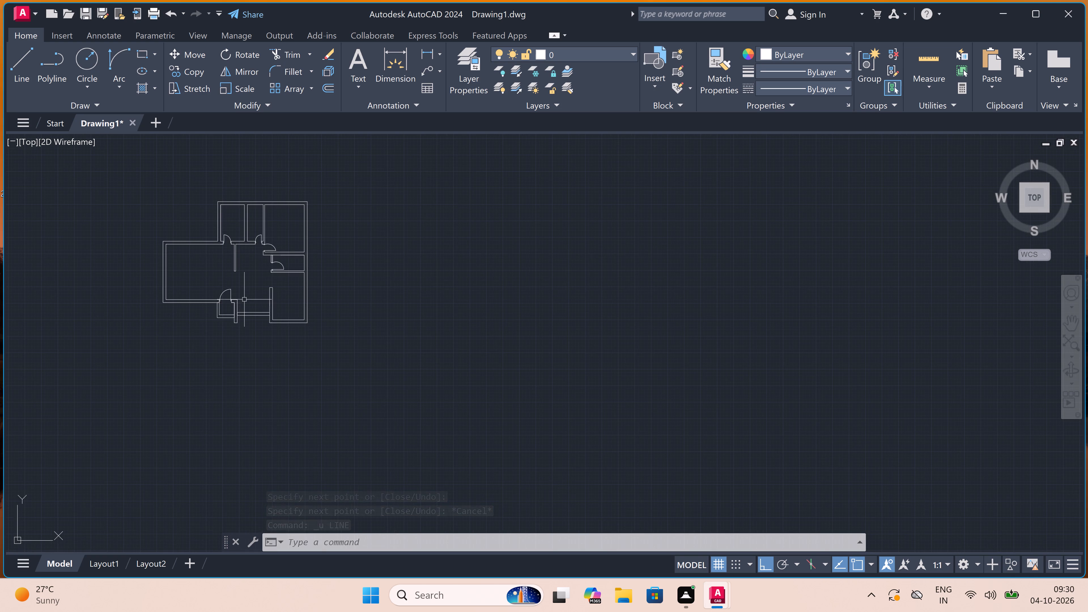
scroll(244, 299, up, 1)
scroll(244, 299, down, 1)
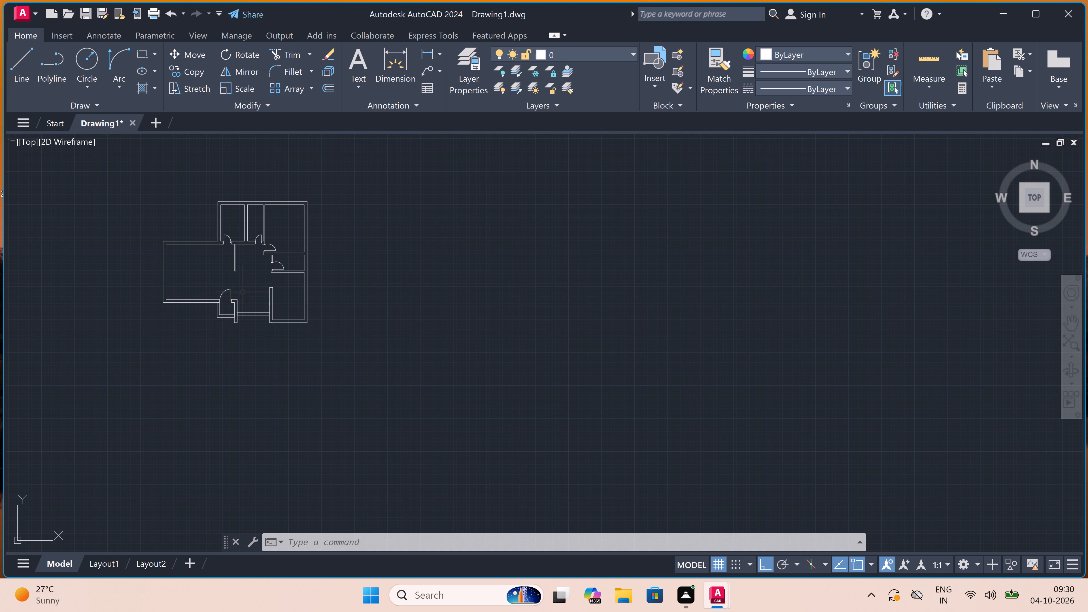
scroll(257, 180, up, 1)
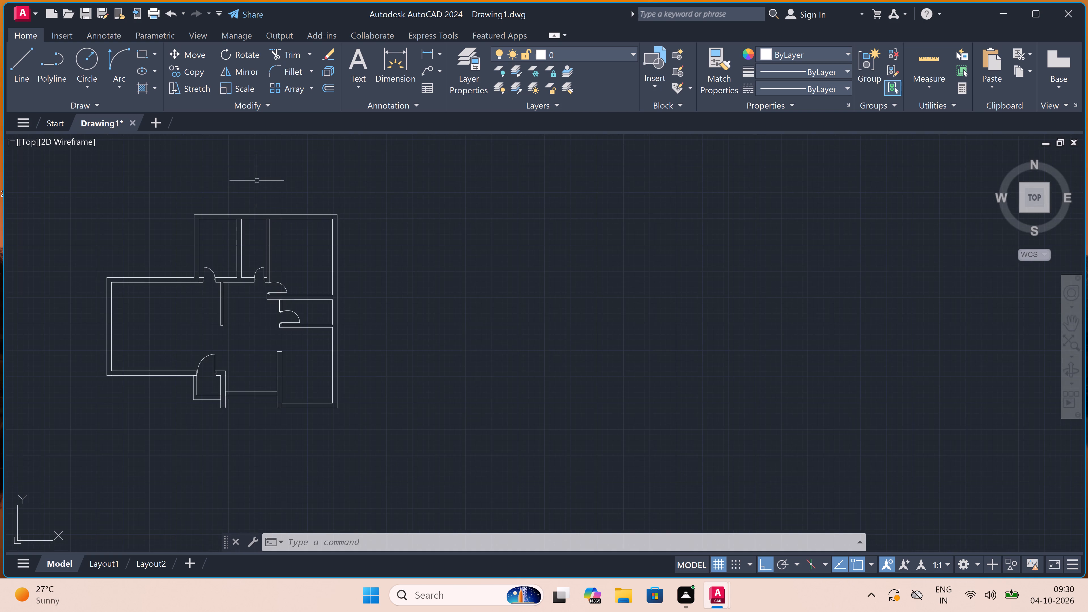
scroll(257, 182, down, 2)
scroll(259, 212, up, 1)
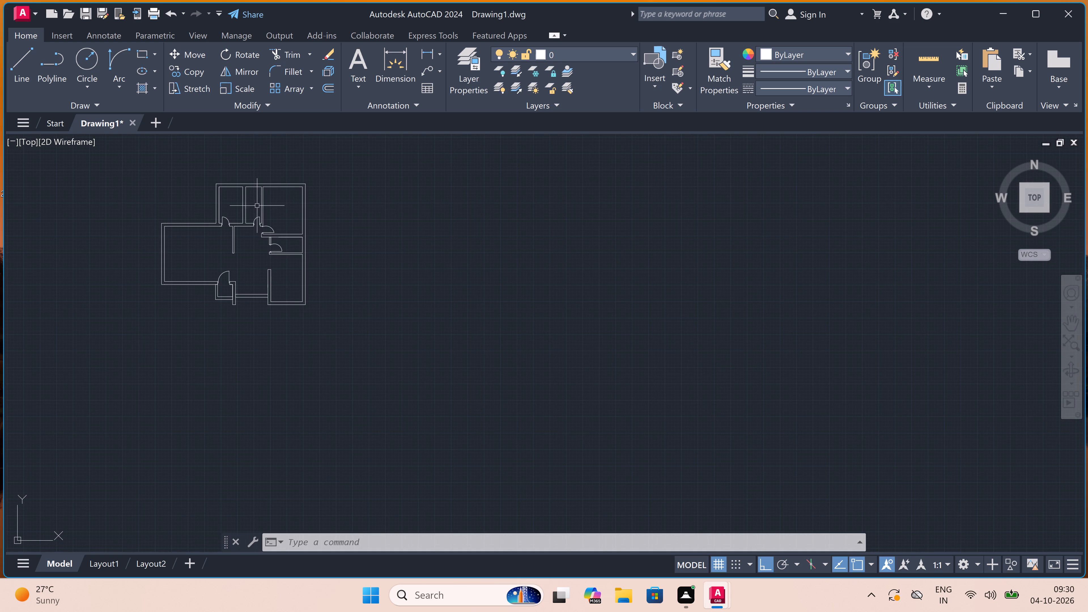
Draw a long horizontal line extending right from the plan's upper right outer corner.
text(l)
key(space)
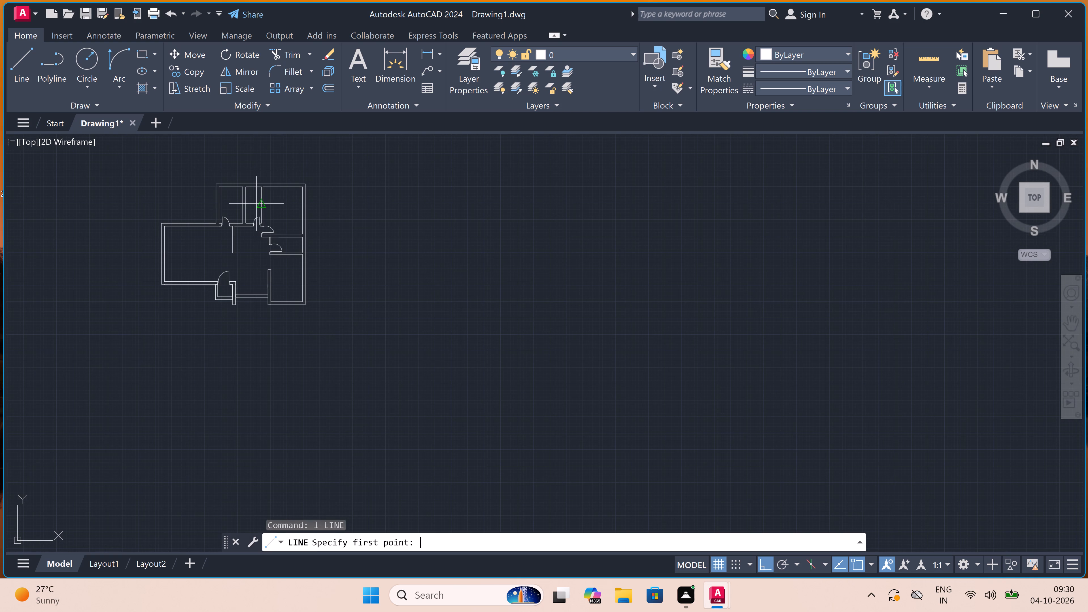
scroll(255, 205, down, 2)
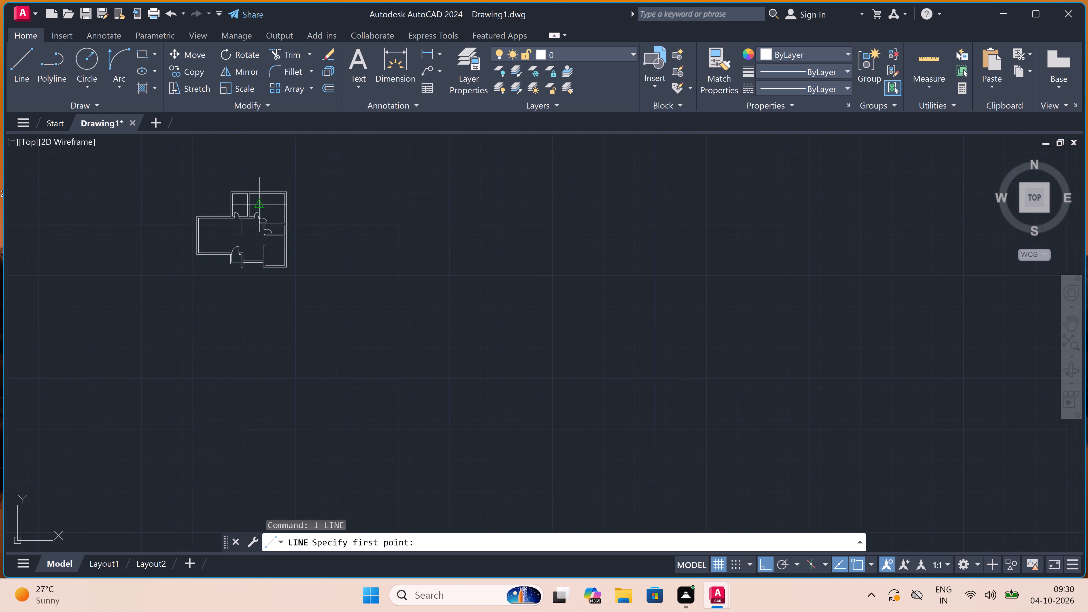
scroll(360, 171, up, 2)
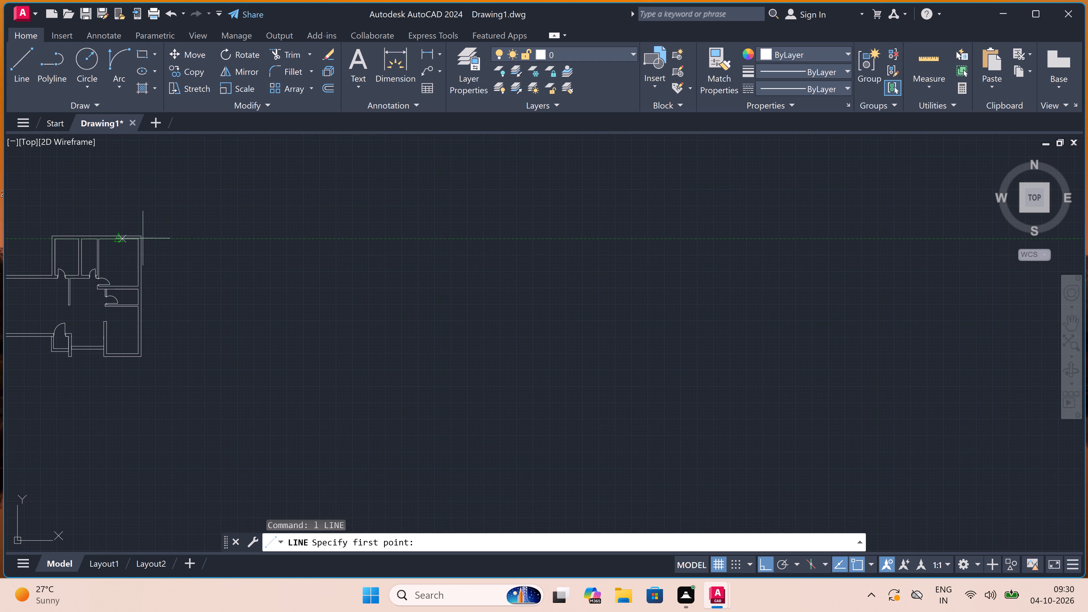
click(143, 233)
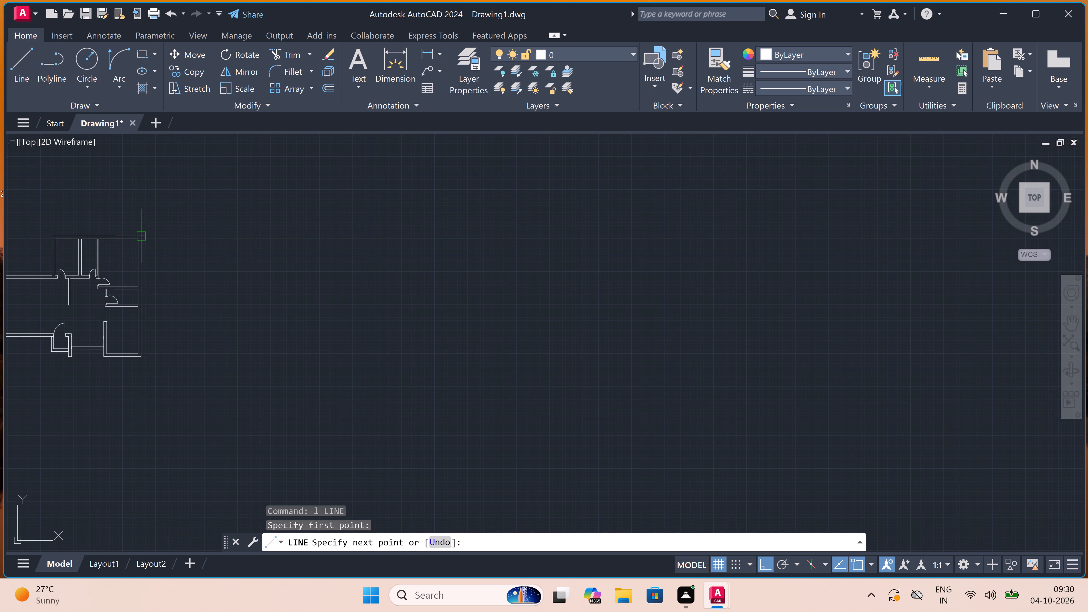
click(512, 231)
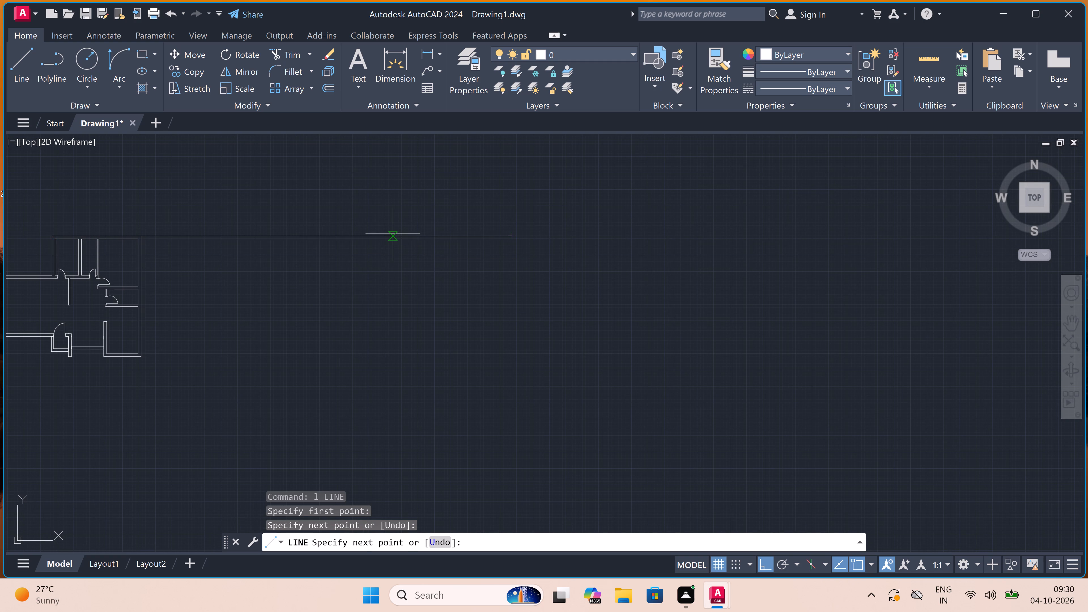
key(Escape)
Draw a vertical line down from the long horizontal line, just right of the plan, to below the plan's bottom wall.
key(space)
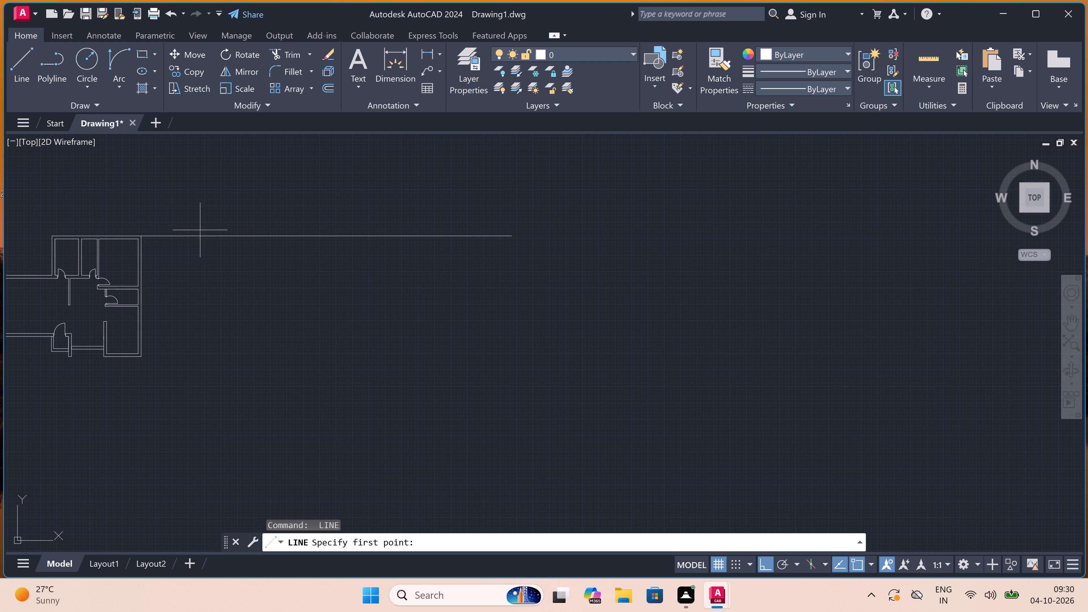
click(190, 237)
click(197, 385)
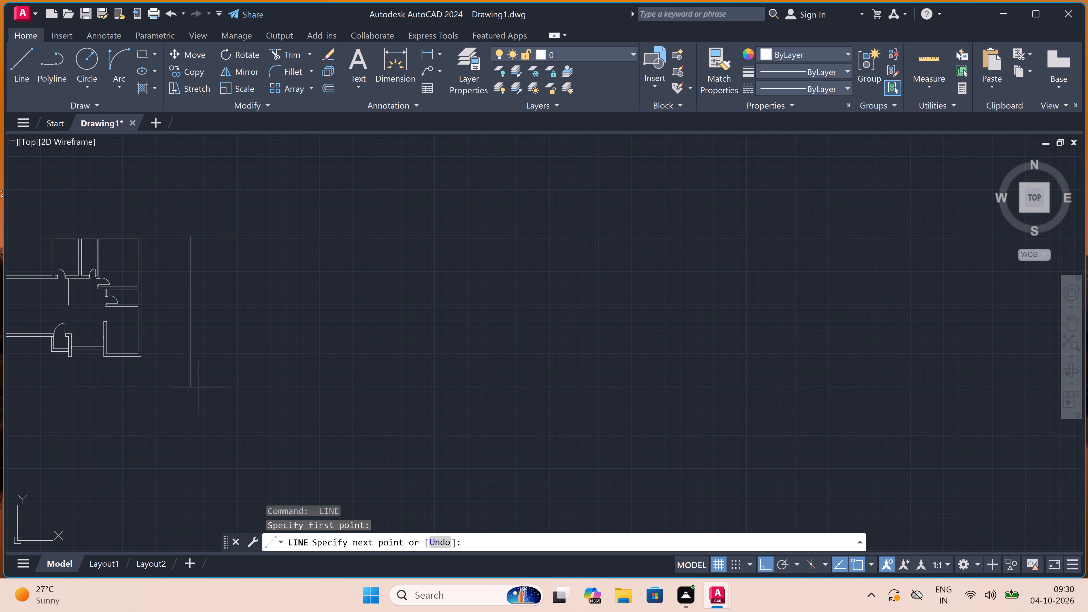
key(Escape)
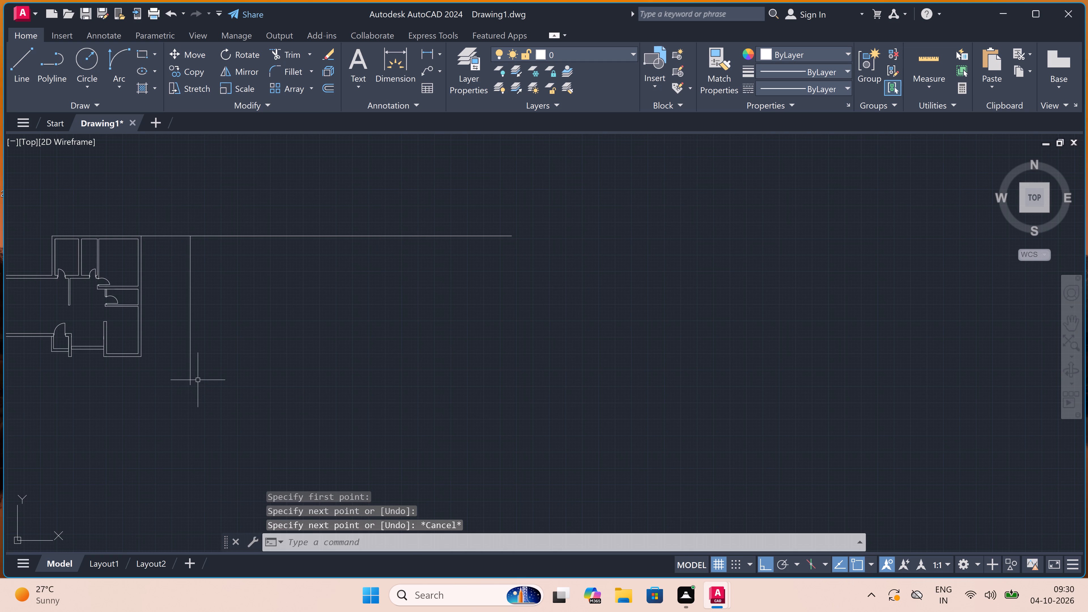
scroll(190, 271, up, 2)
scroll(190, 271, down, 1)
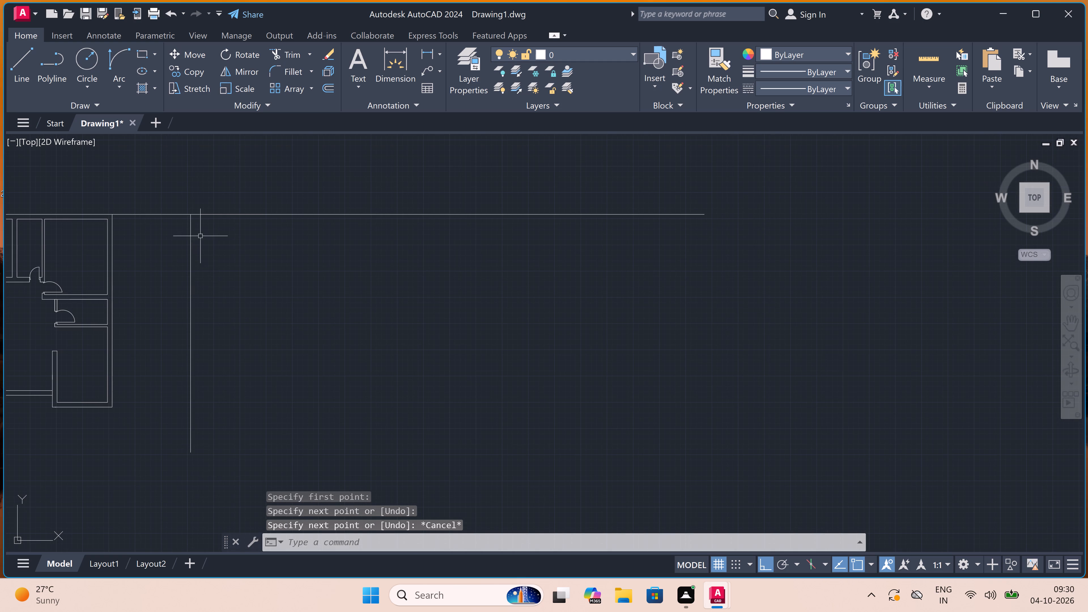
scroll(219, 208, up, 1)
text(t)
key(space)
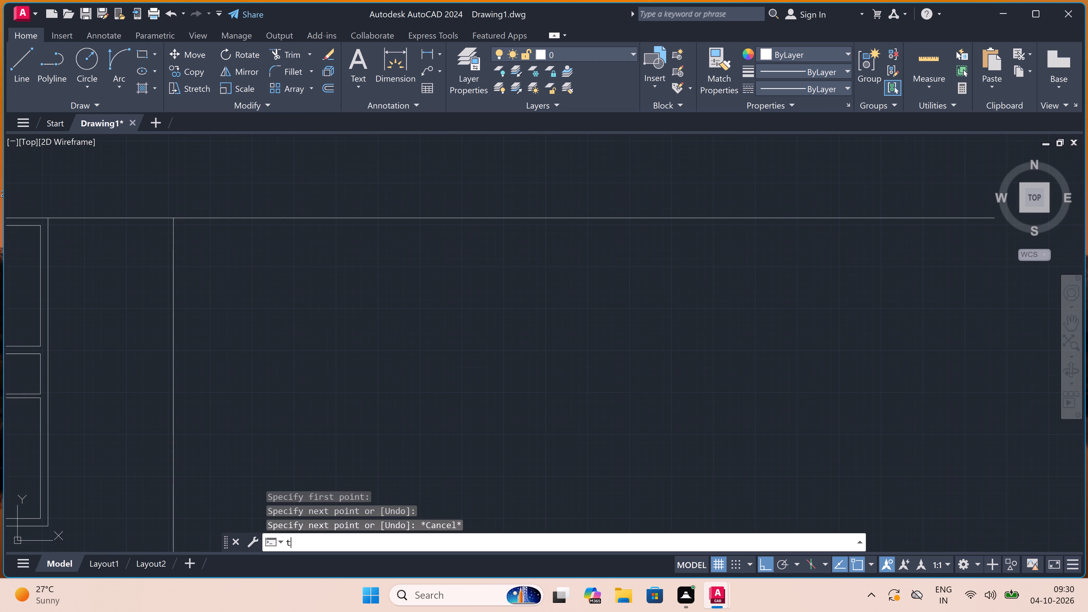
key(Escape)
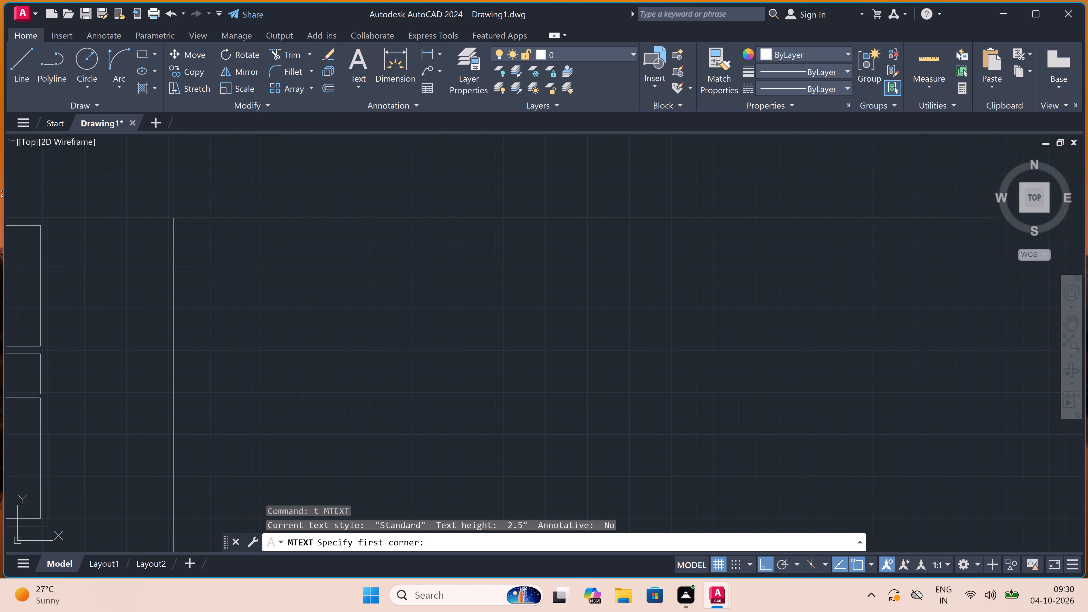
Trim the horizontal line segment between the plan's upper right corner and the new vertical line.
text(tr)
key(space)
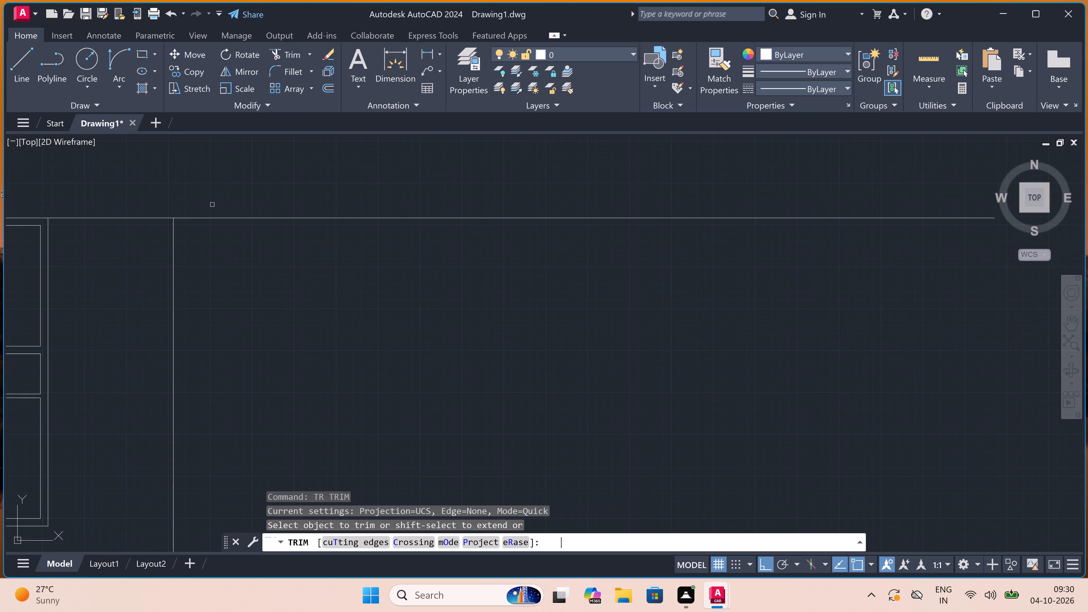
click(149, 198)
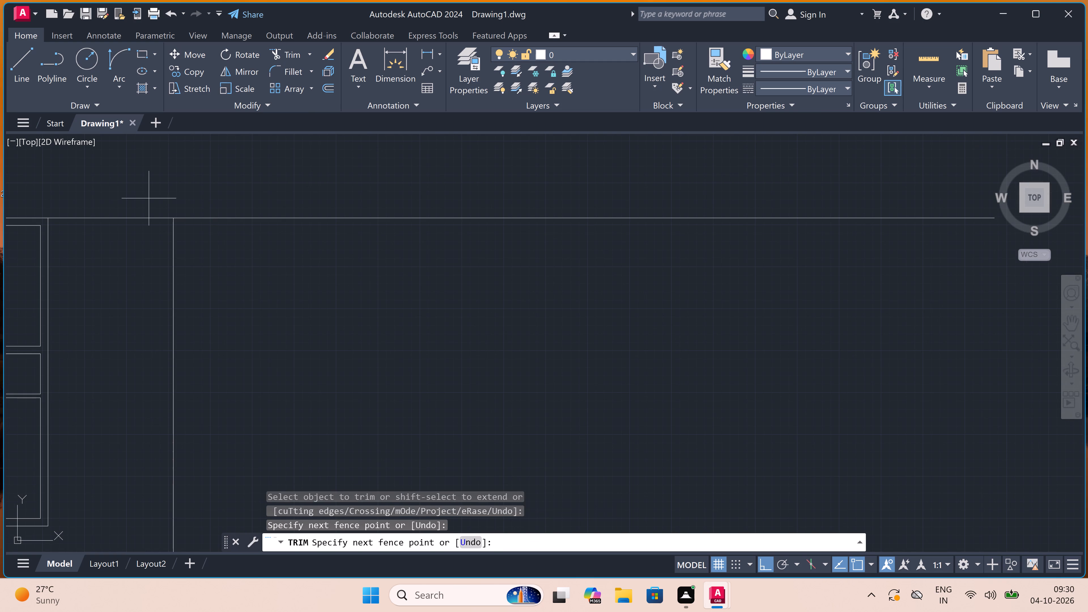
click(133, 282)
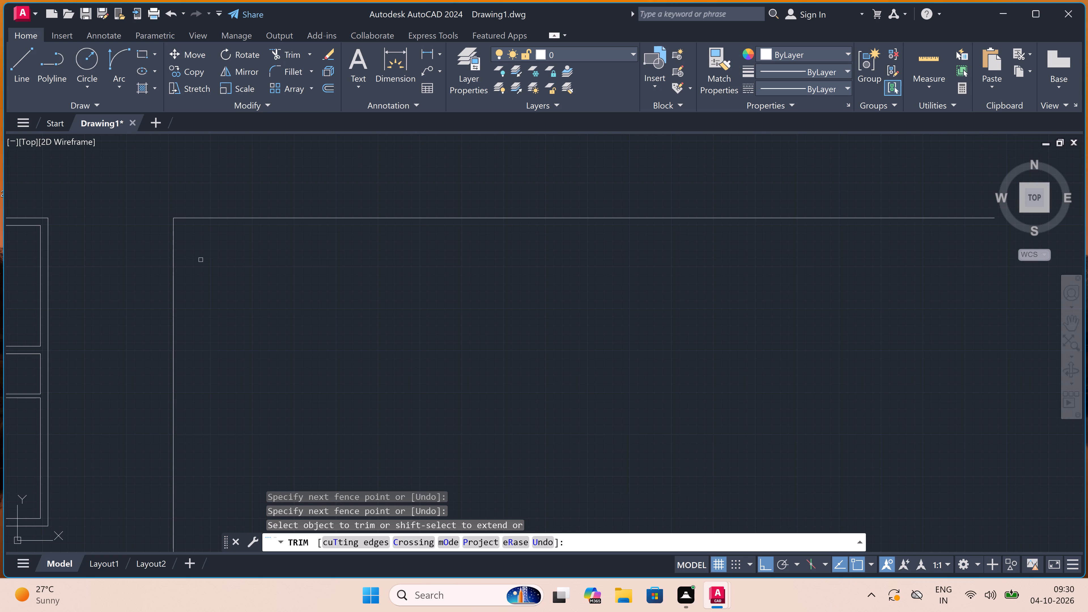
key(Escape)
Offset the new layout's long horizontal line 9" downward and its left vertical line 9" inward to form the outer walls.
text(o)
key(space)
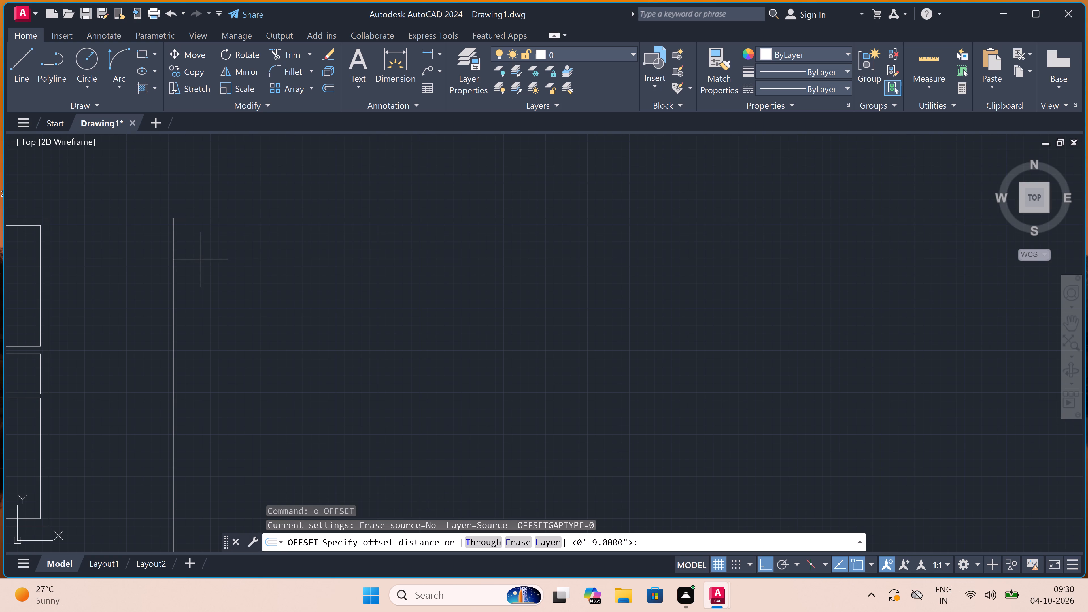
click(234, 216)
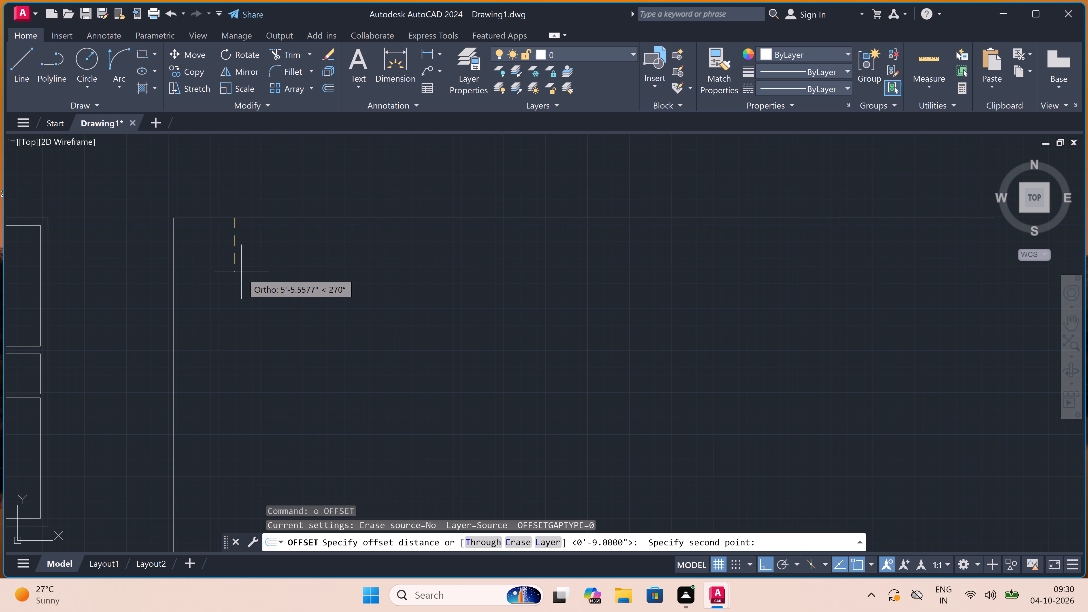
text(9")
key(space)
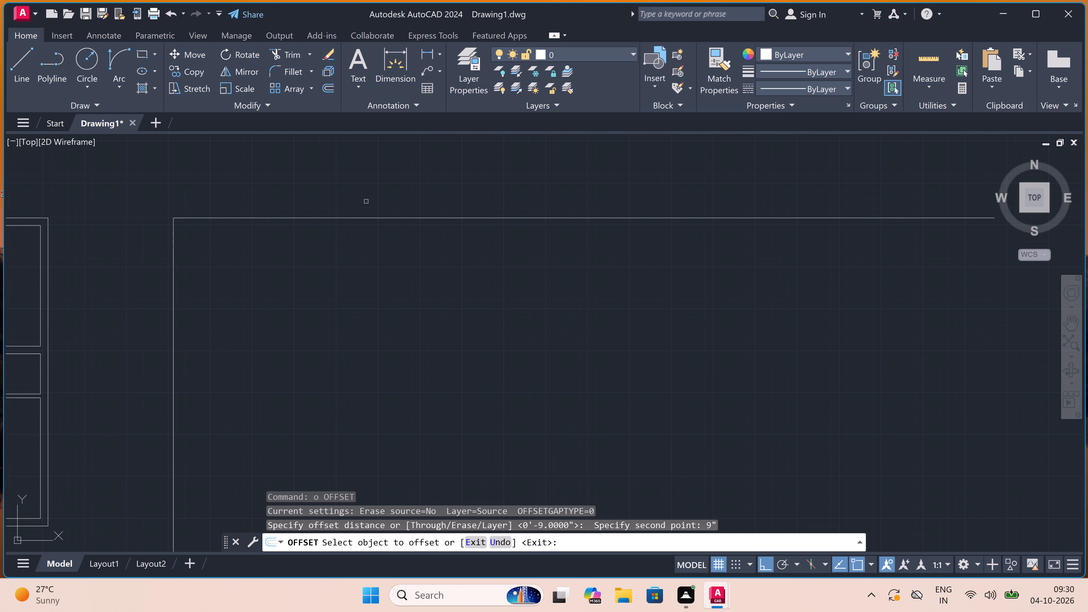
click(345, 217)
click(338, 250)
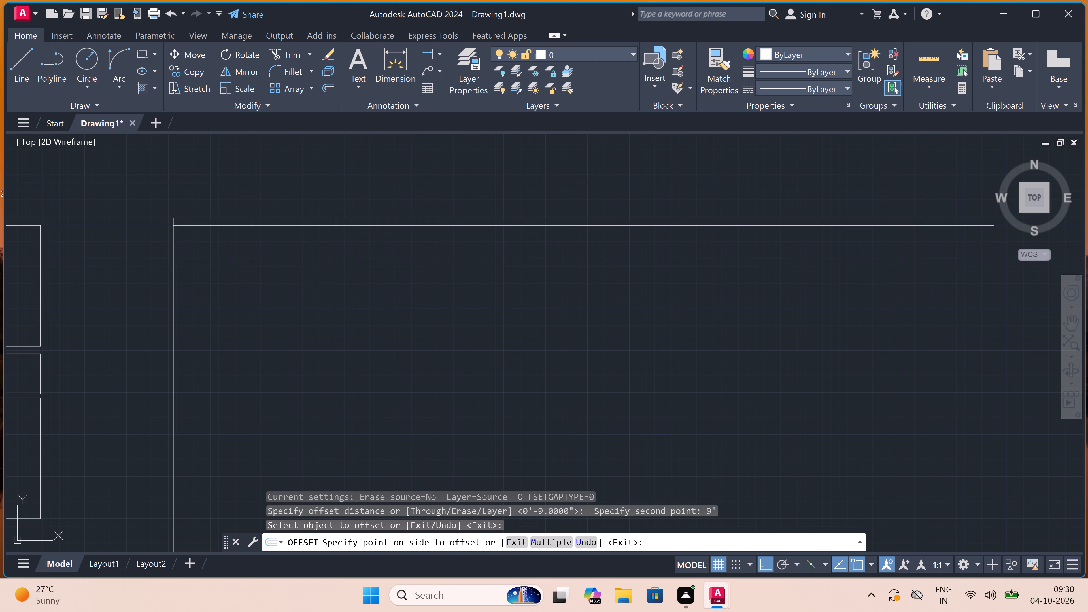
scroll(195, 209, up, 1)
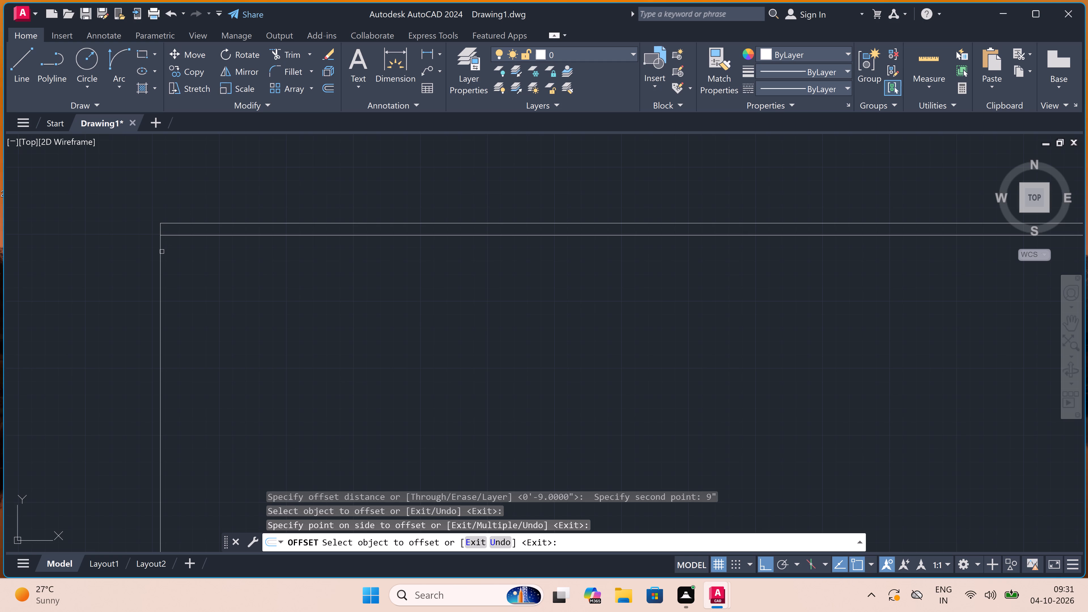
click(161, 250)
click(189, 249)
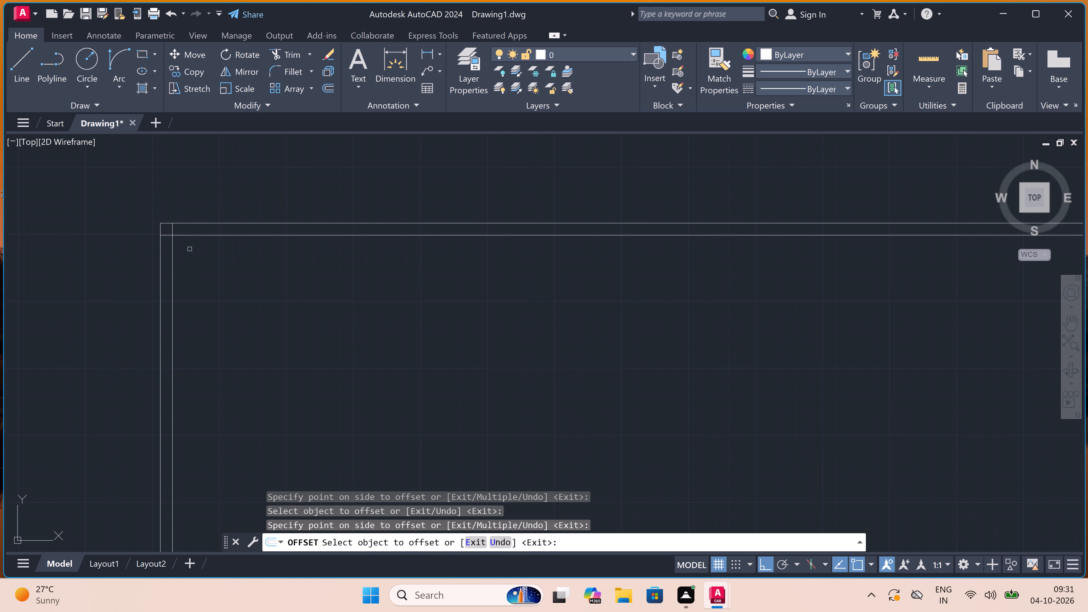
key(Escape)
Offset the inner face line of the new layout's left wall 6' to the right.
key(space)
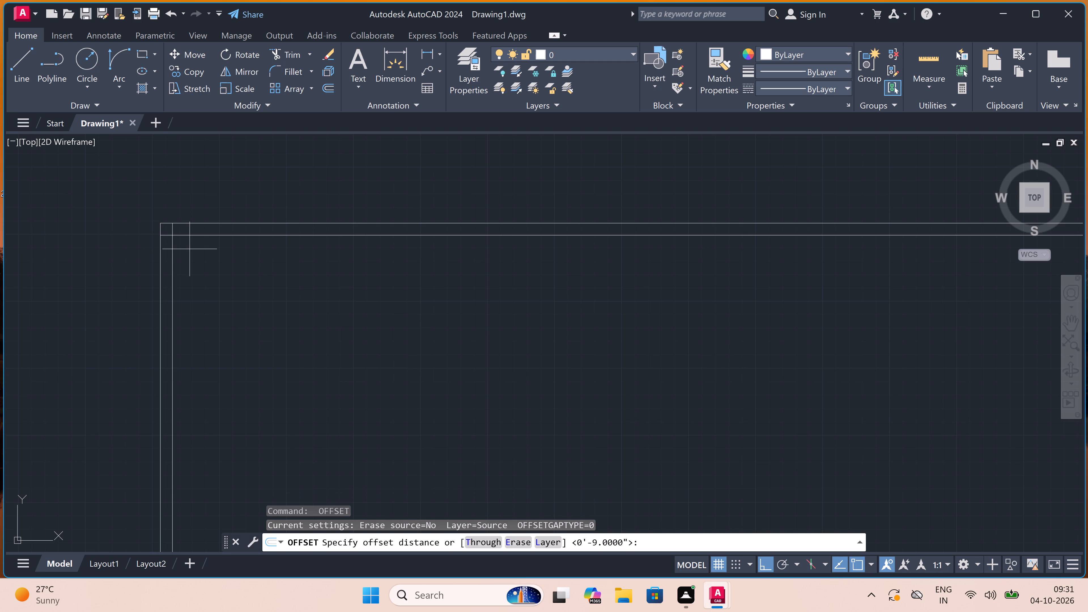
click(175, 315)
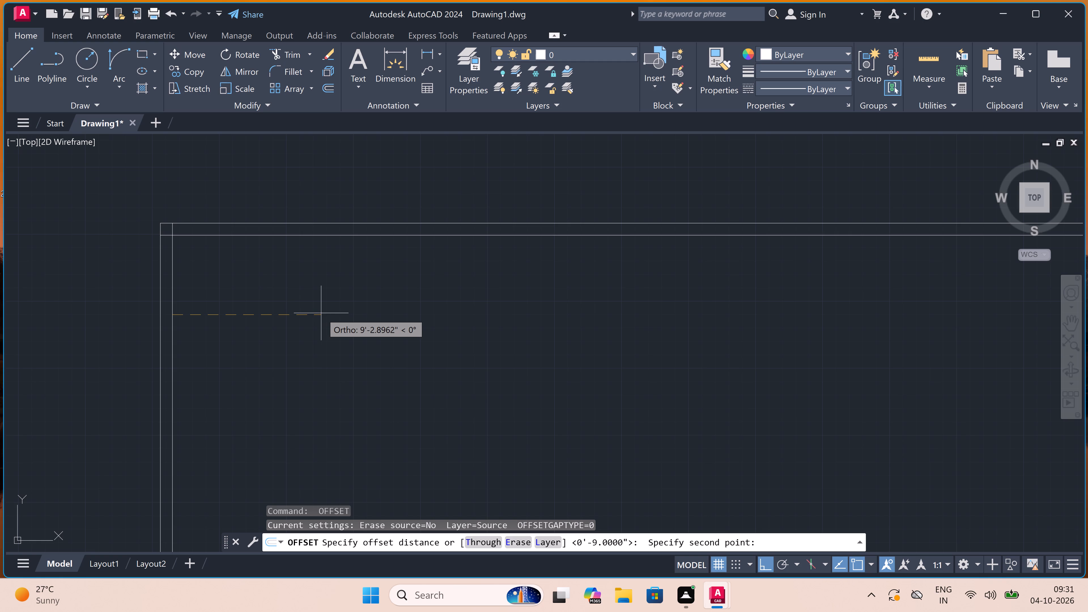
text(6')
key(space)
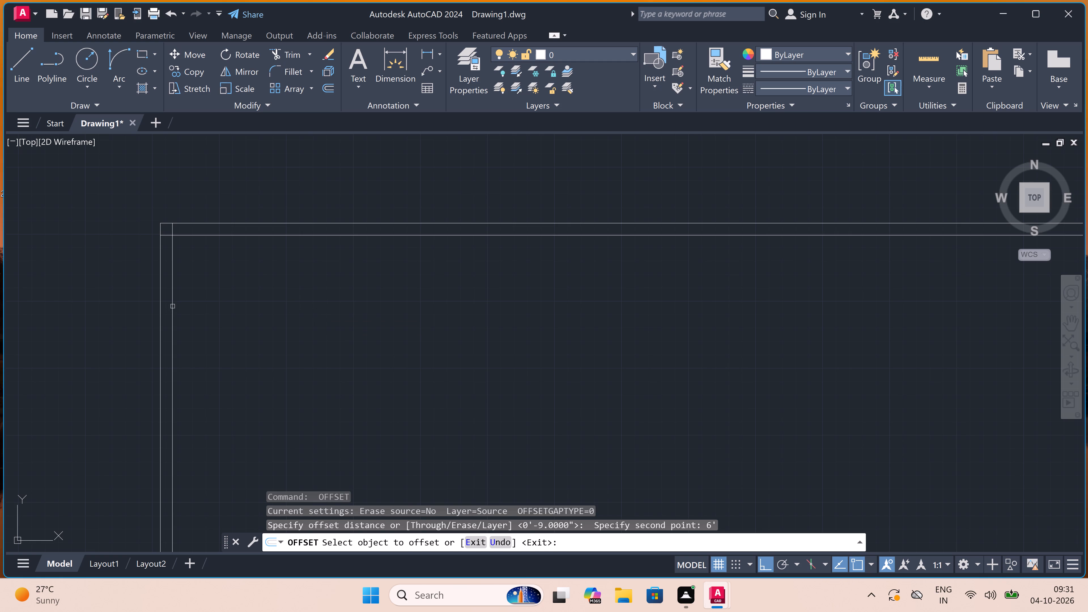
drag(173, 306, 177, 306)
click(280, 302)
key(Escape)
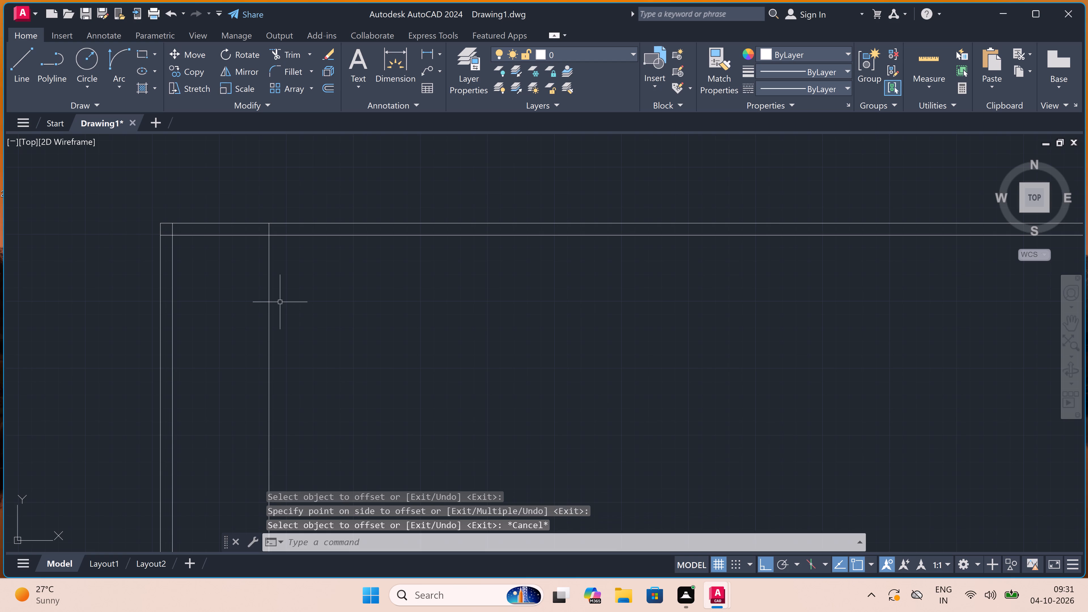
Offset the vertical line 6' from the left wall by 4.5" to the right to form a partition wall.
key(space)
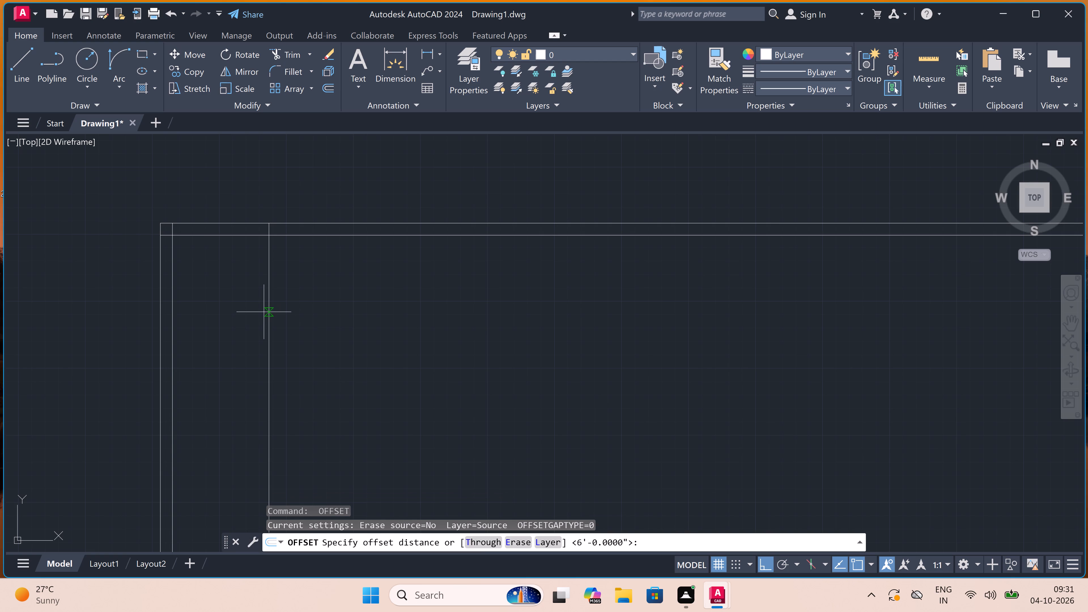
click(266, 311)
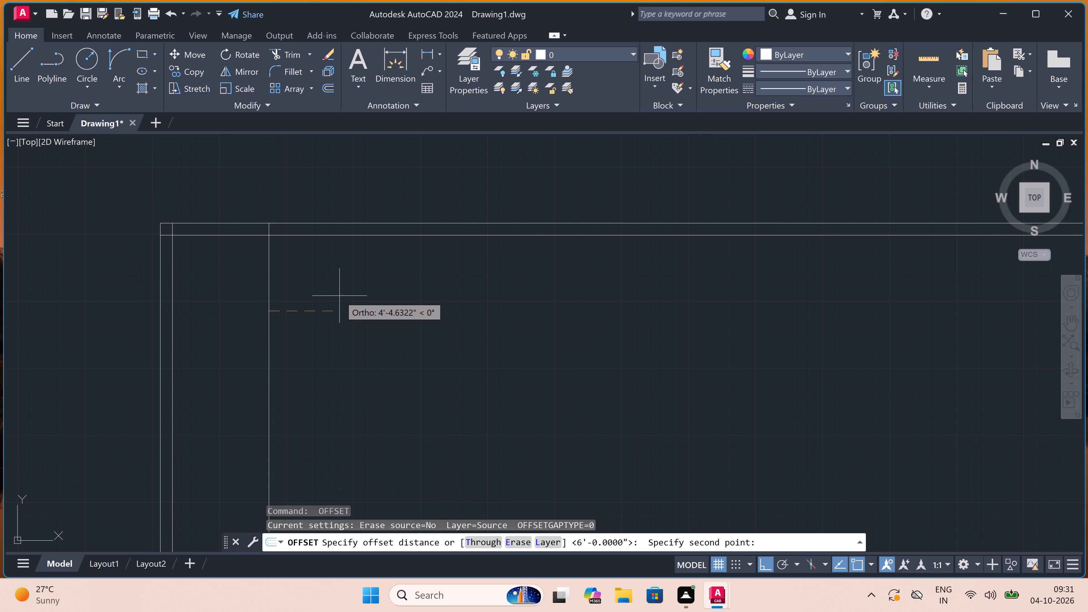
text(4.5)
text(")
key(space)
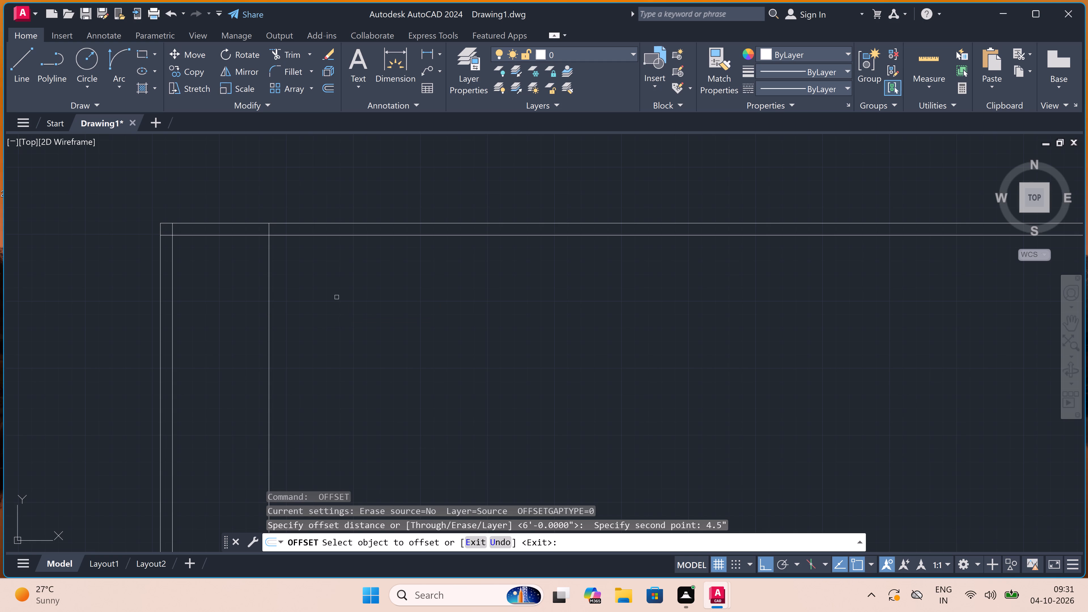
click(268, 294)
click(322, 283)
key(Escape)
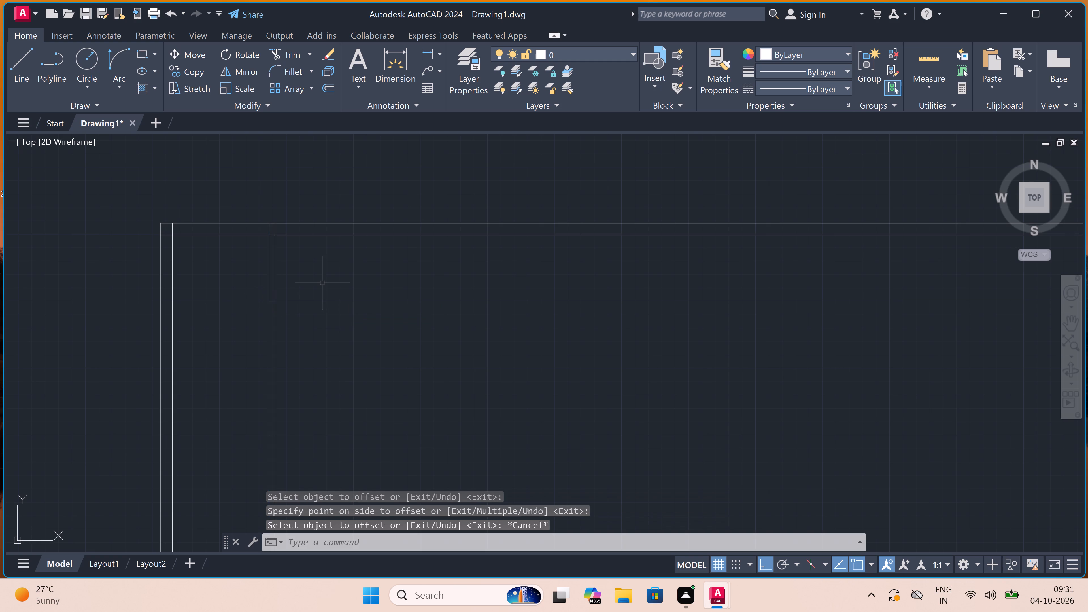
Offset the right face line of the 4.5" partition wall 5' to the right.
key(space)
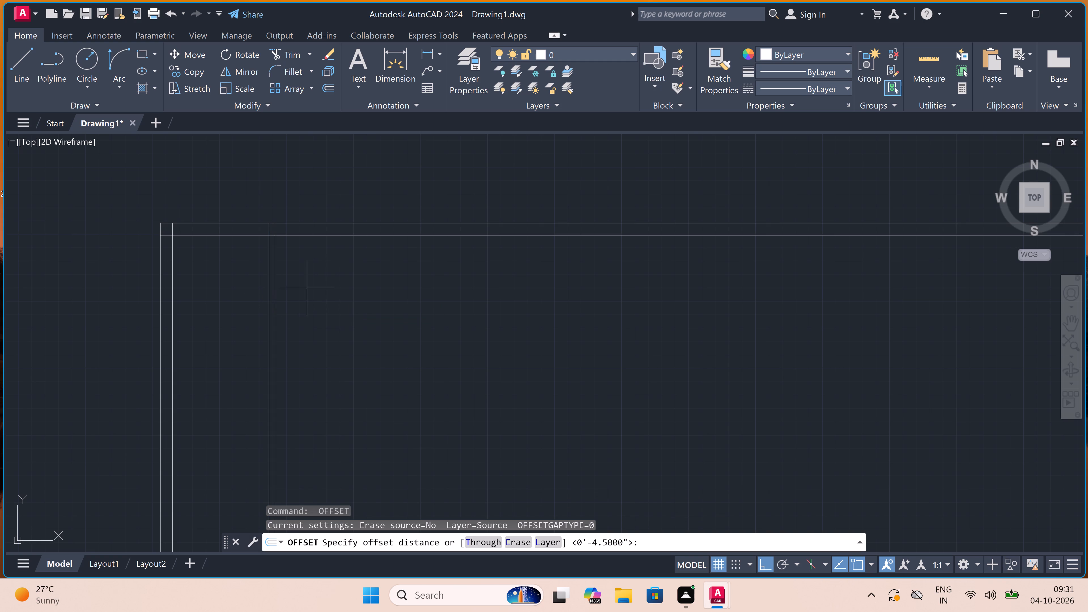
scroll(288, 303, up, 1)
double_click(269, 297)
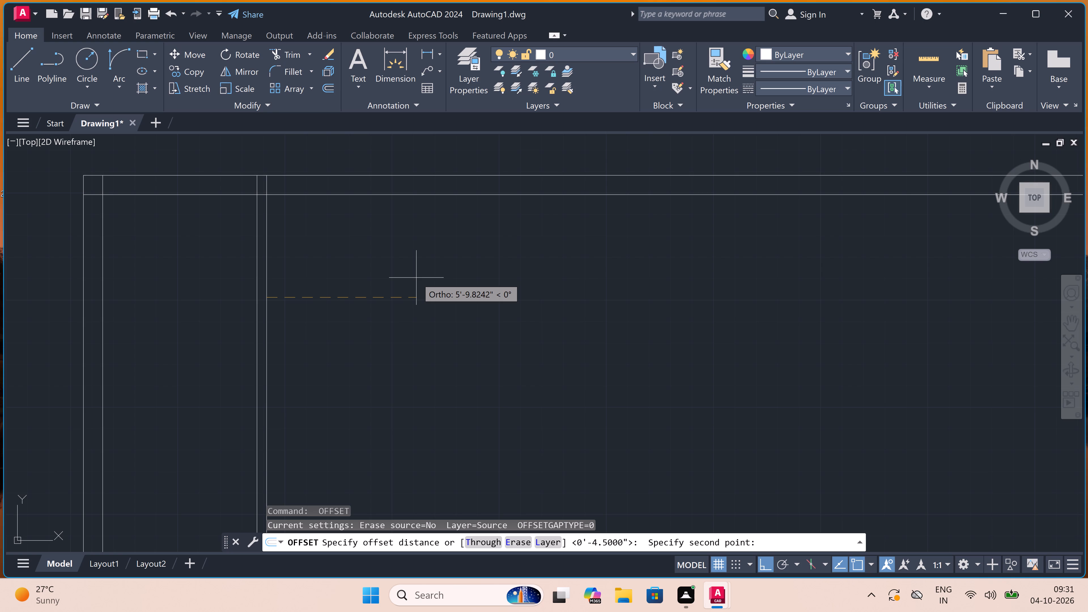
scroll(416, 278, up, 1)
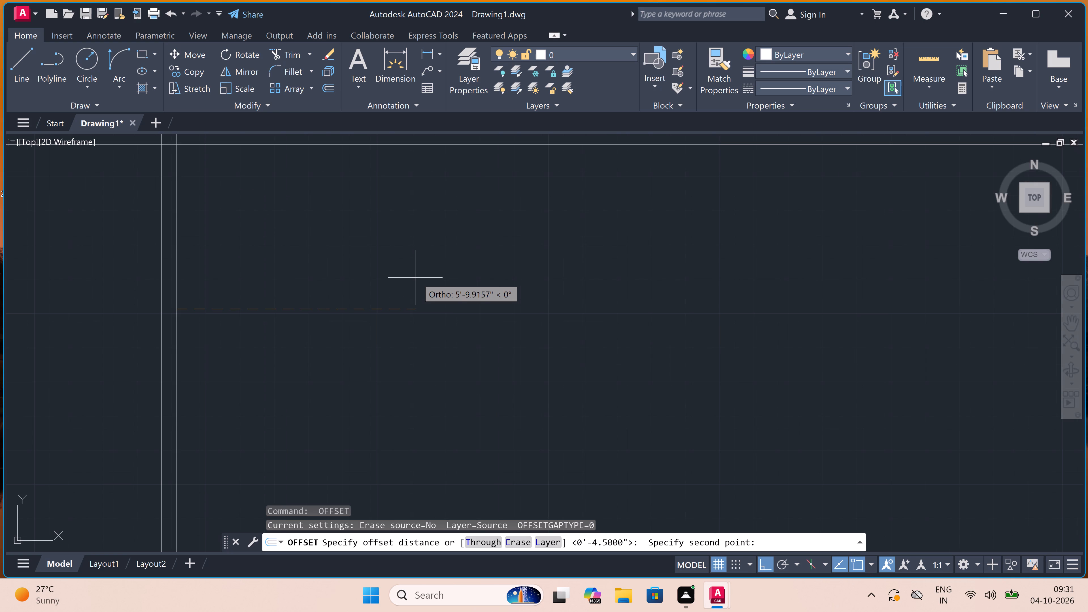
scroll(415, 278, down, 2)
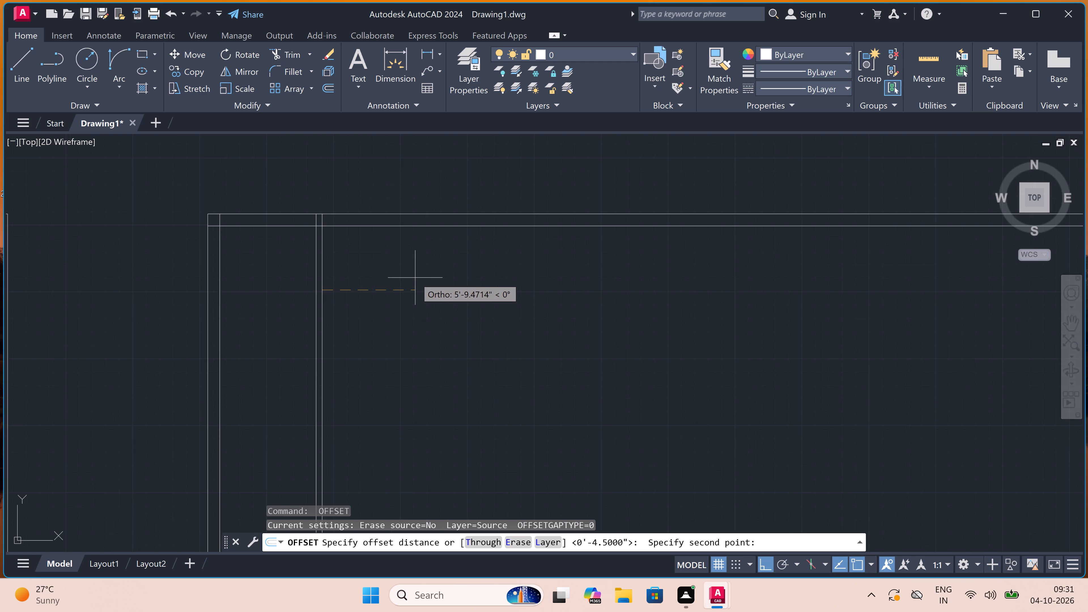
scroll(415, 278, down, 1)
scroll(415, 278, up, 3)
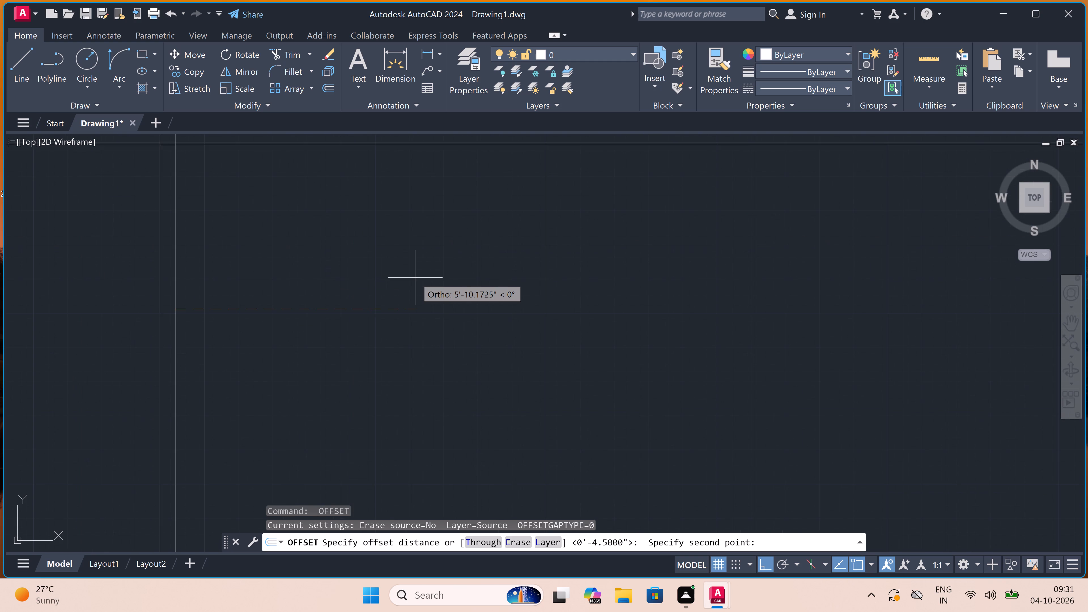
scroll(415, 278, down, 1)
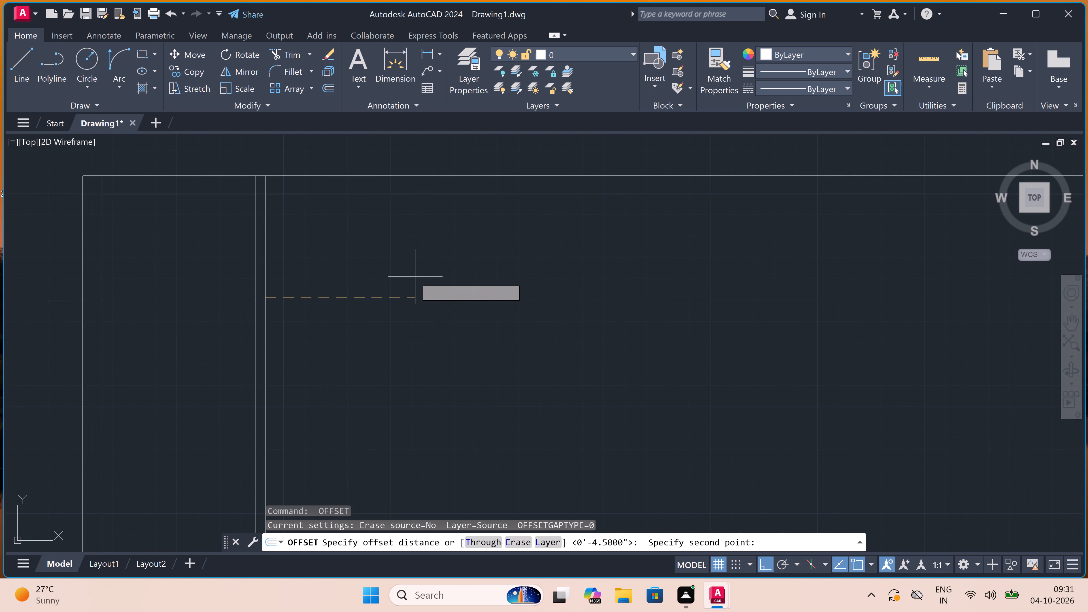
scroll(413, 274, down, 1)
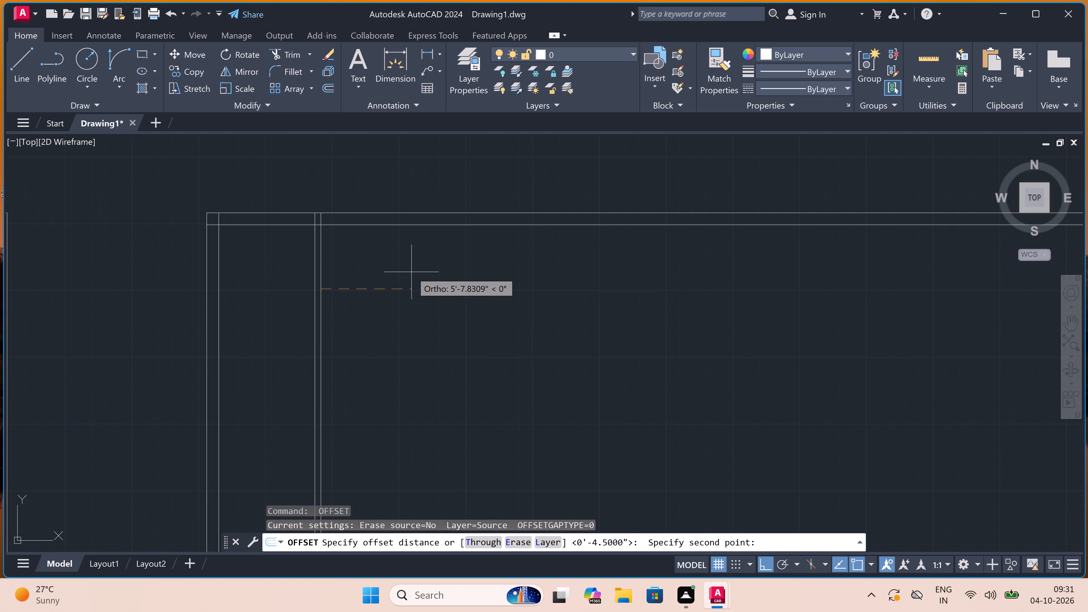
text(5')
key(space)
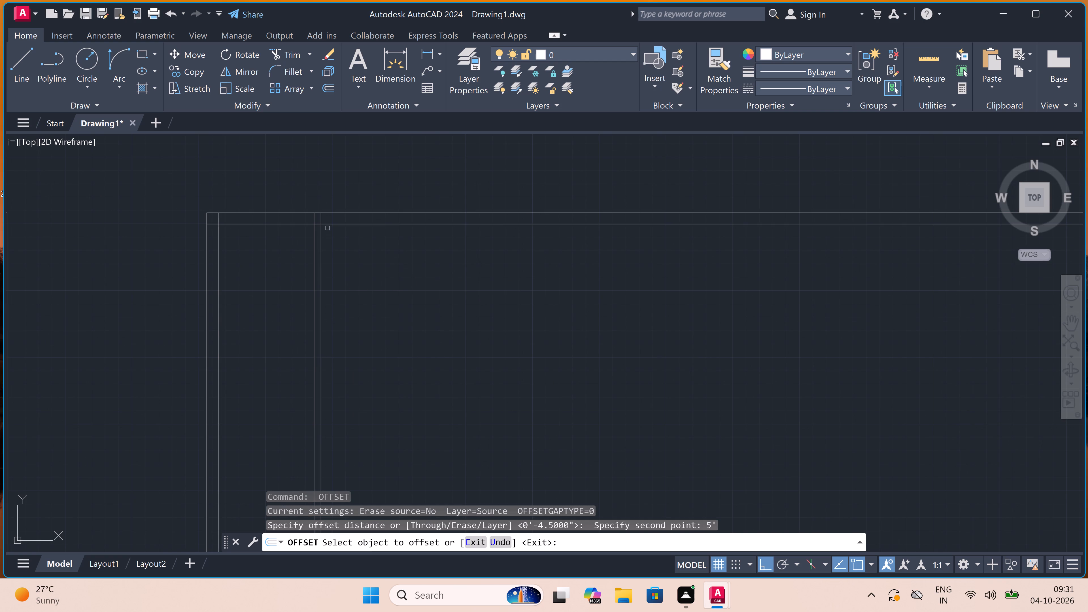
click(322, 236)
click(323, 236)
click(401, 247)
key(Escape)
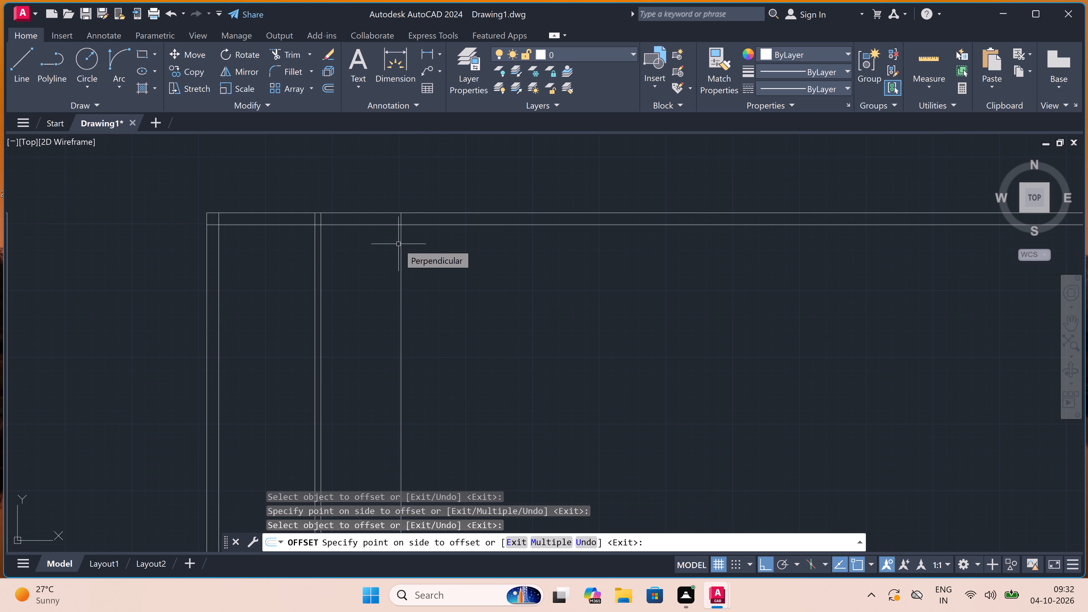
Offset the vertical line 5' from the partition wall by 9" to the right to form a second interior wall.
key(space)
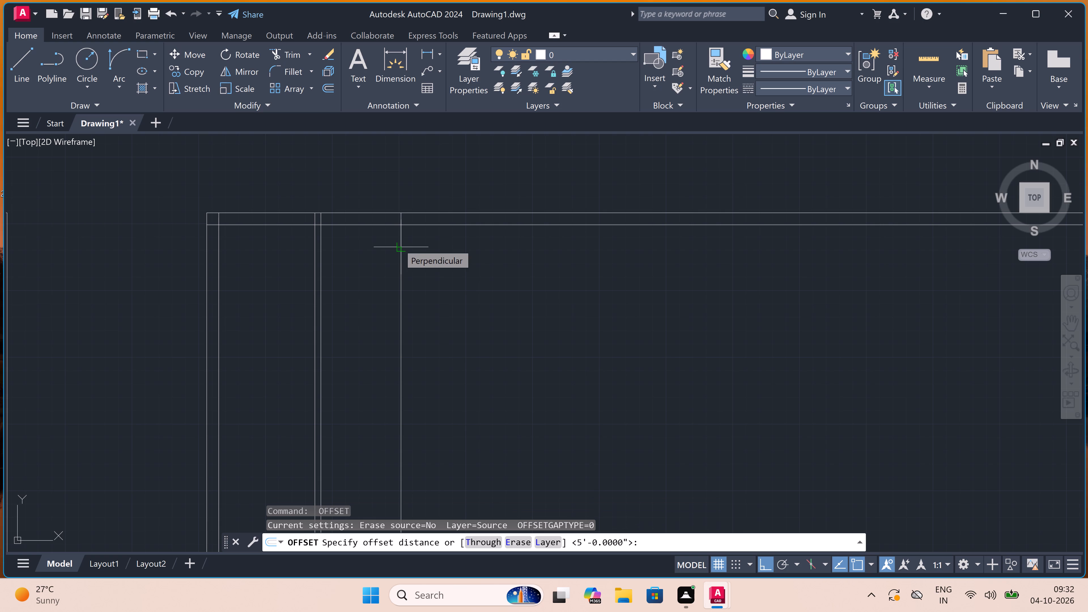
click(398, 244)
text(9")
key(space)
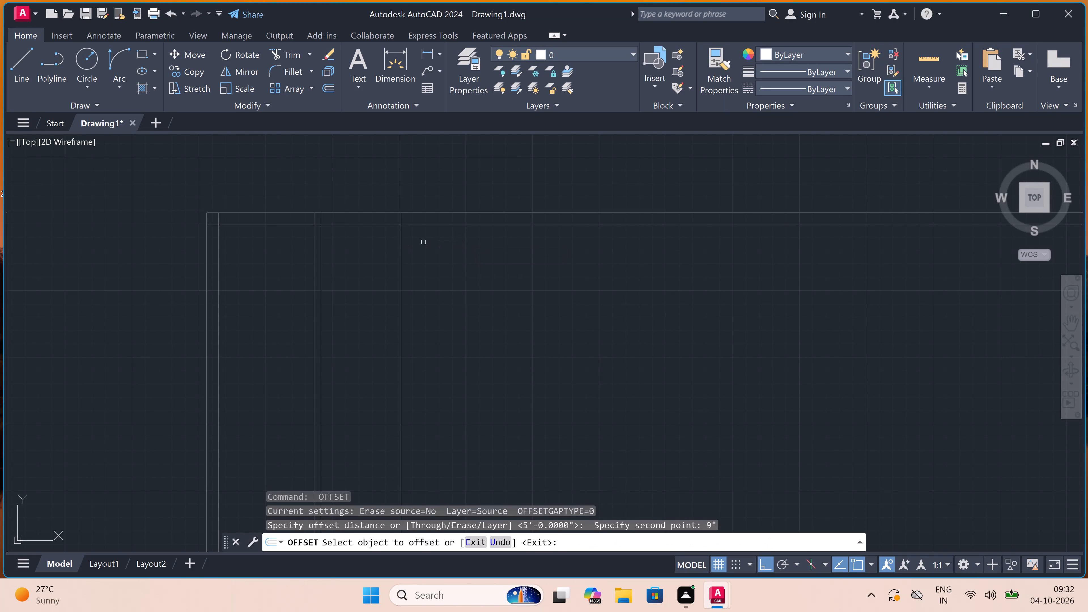
click(402, 242)
click(429, 245)
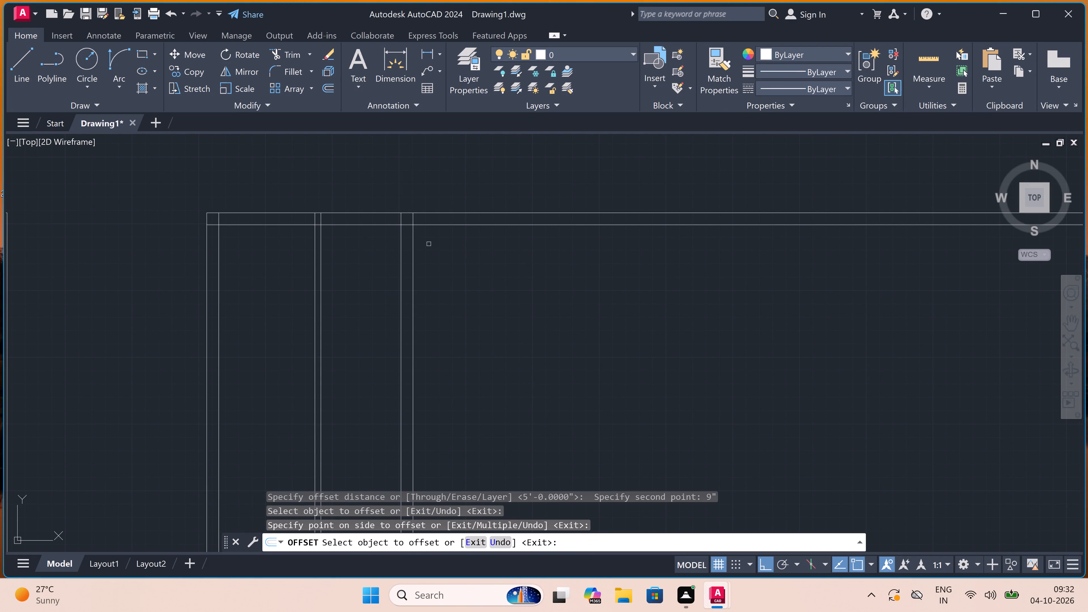
key(Escape)
Offset the right face line of the 9" interior wall 8' to the right.
key(space)
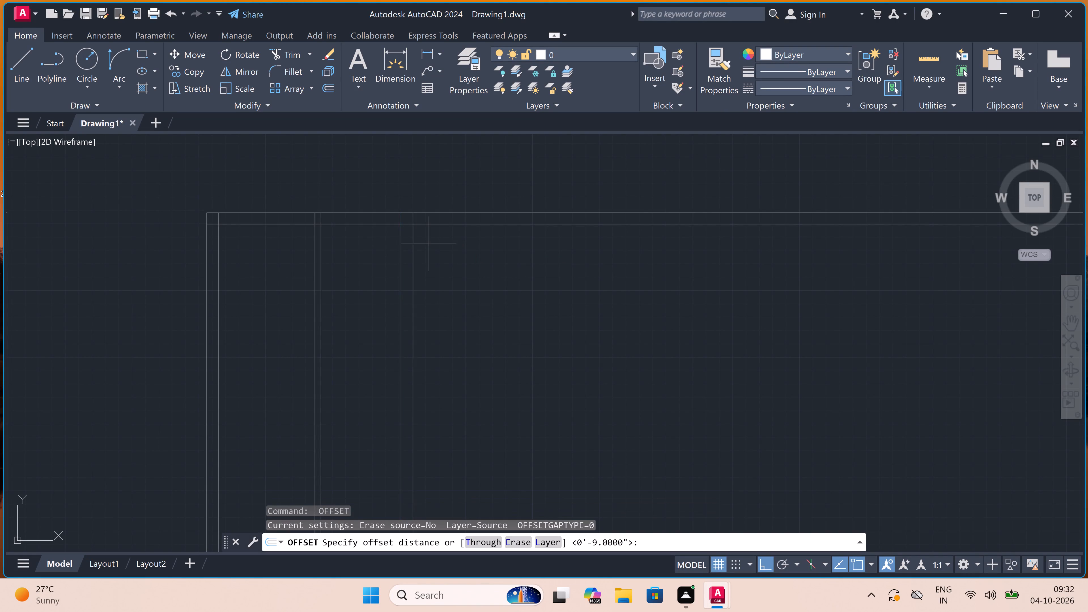
click(412, 249)
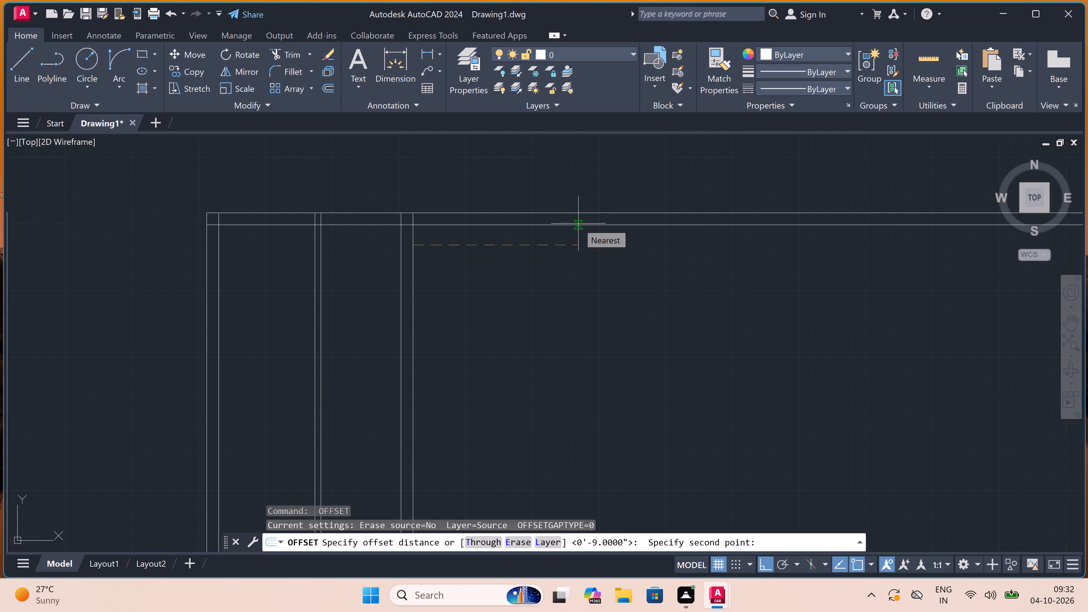
text(8')
key(space)
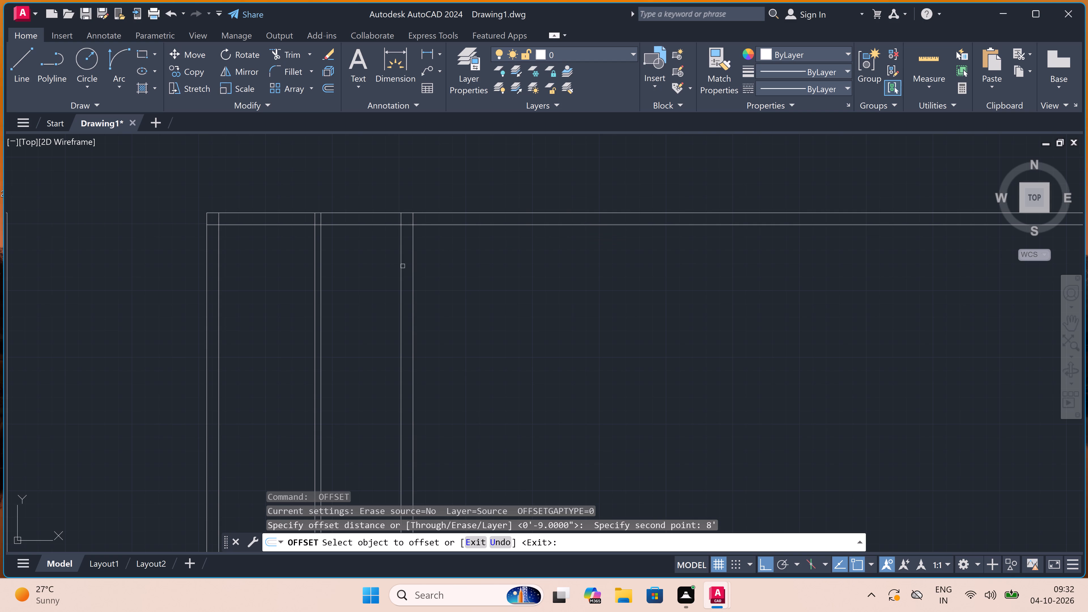
drag(412, 260, 419, 258)
click(507, 252)
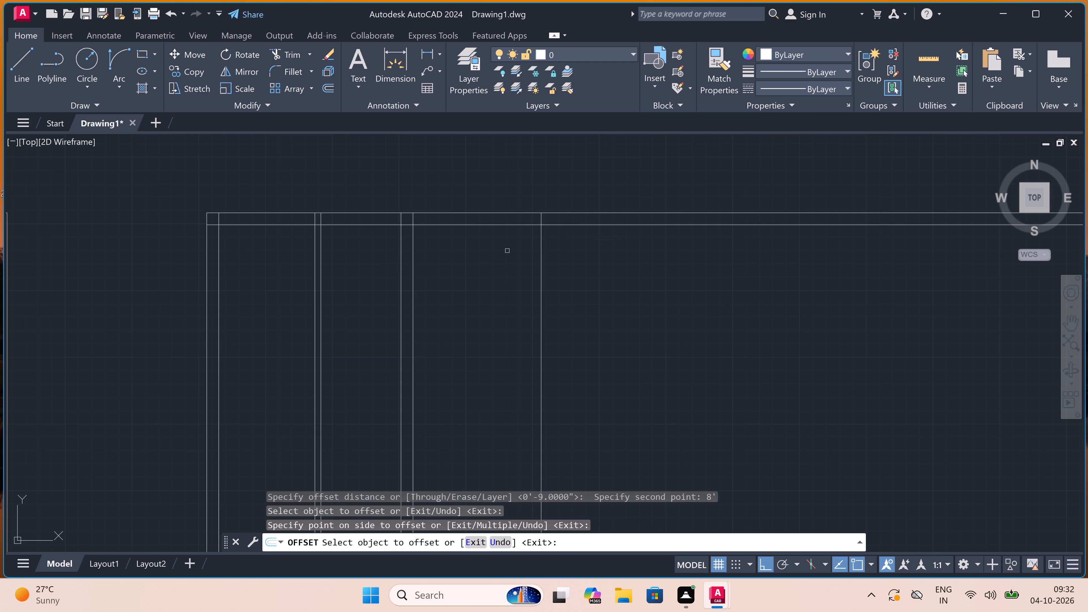
key(Escape)
Offset the vertical line 8' from the 9" interior wall by 4.5" to the right to form another partition wall.
key(space)
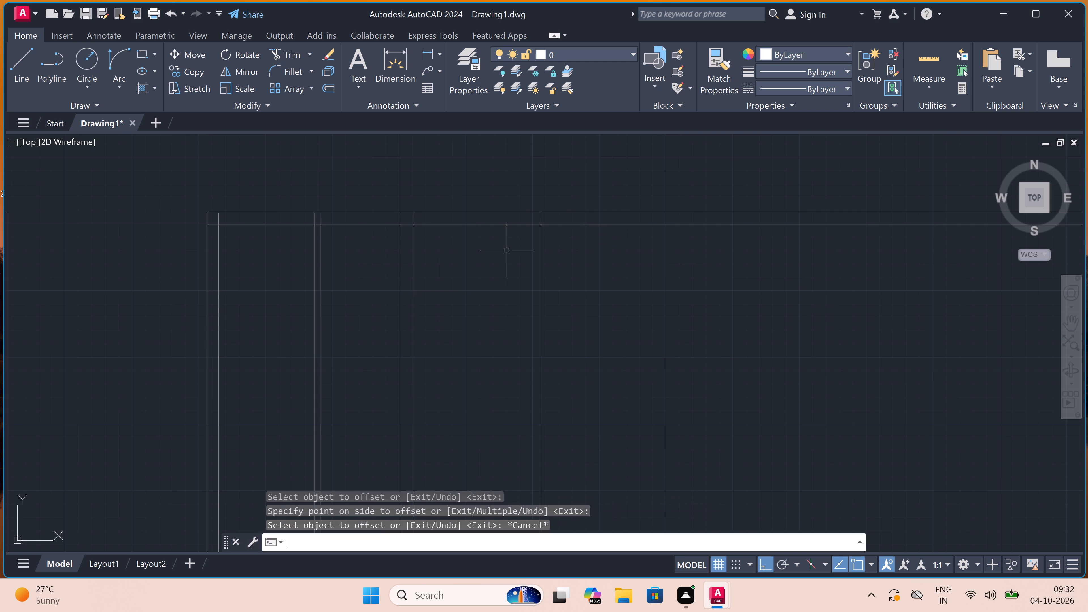
scroll(505, 253, down, 2)
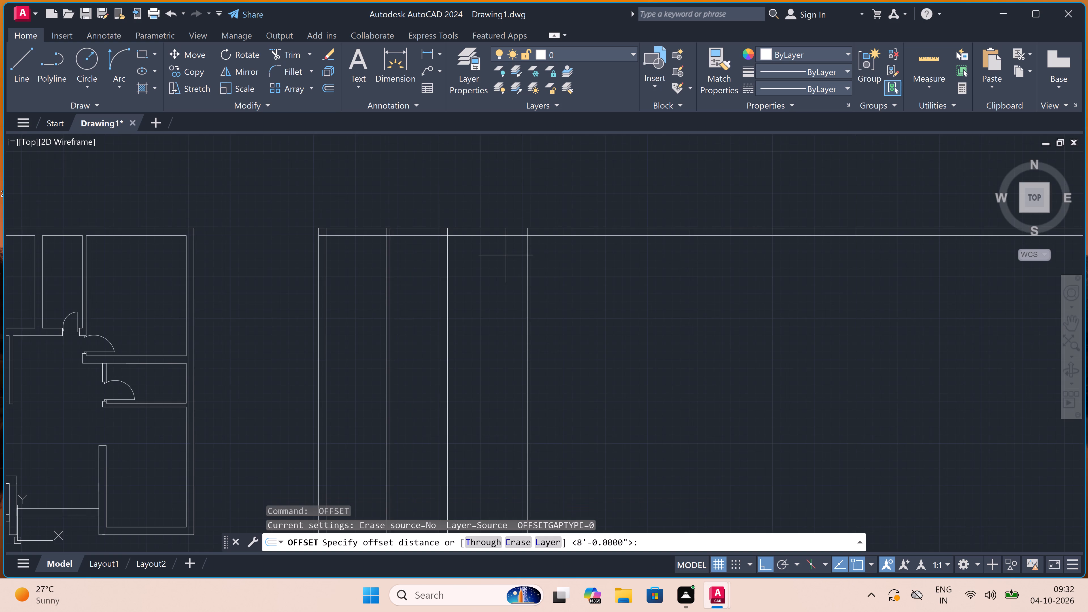
scroll(571, 247, up, 1)
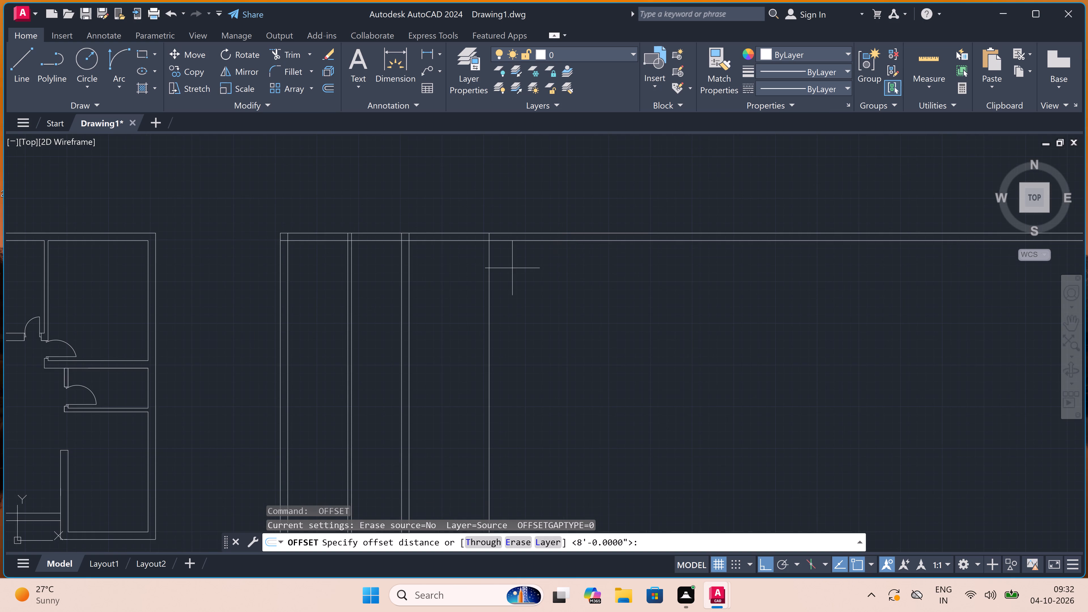
scroll(513, 267, up, 2)
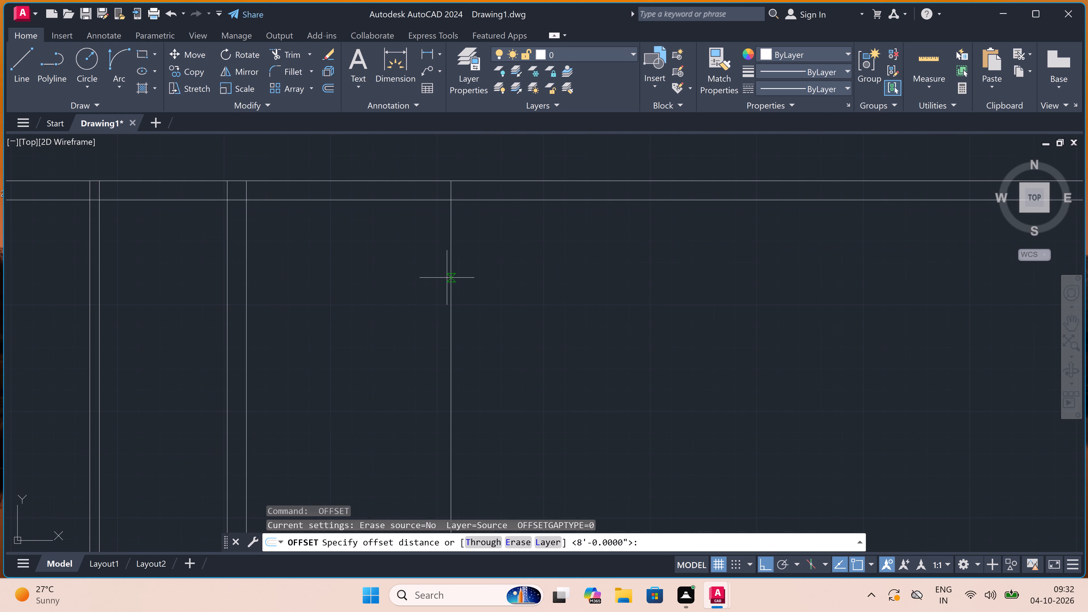
click(454, 277)
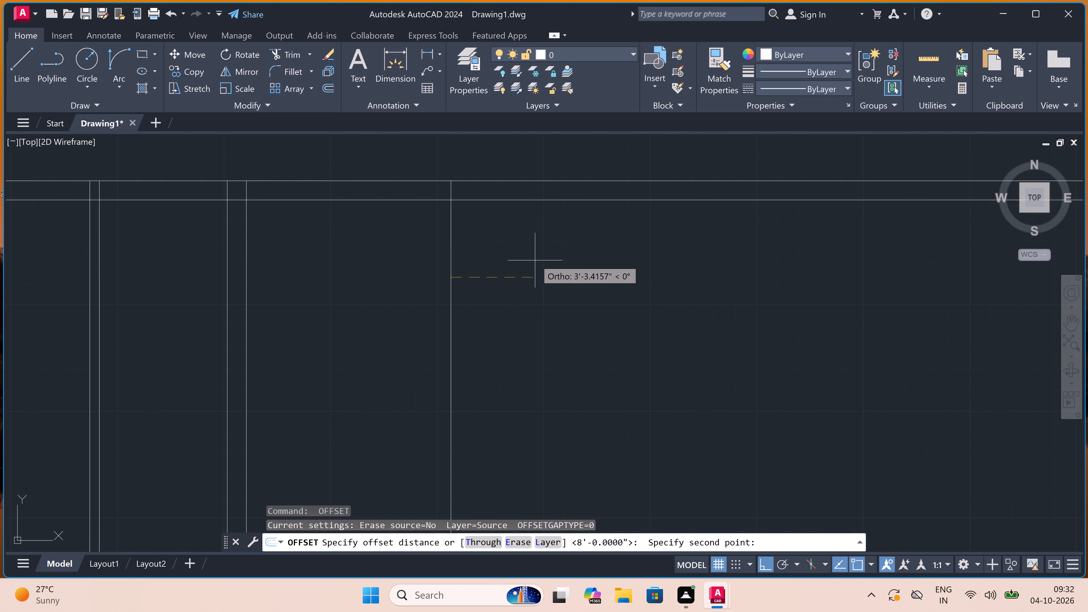
text(4.5)
text(")
key(space)
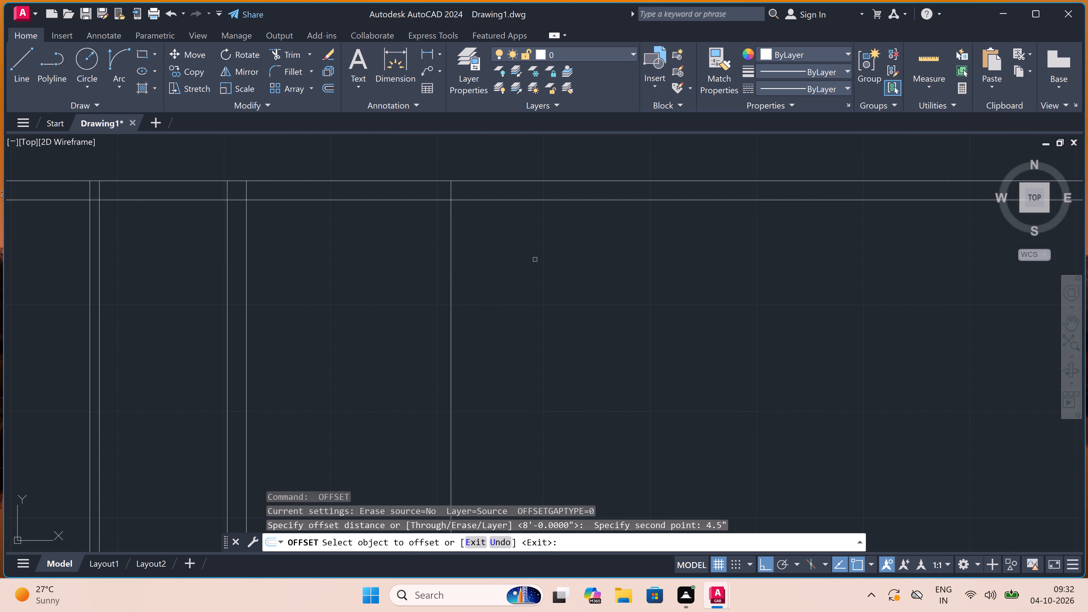
click(452, 239)
click(487, 239)
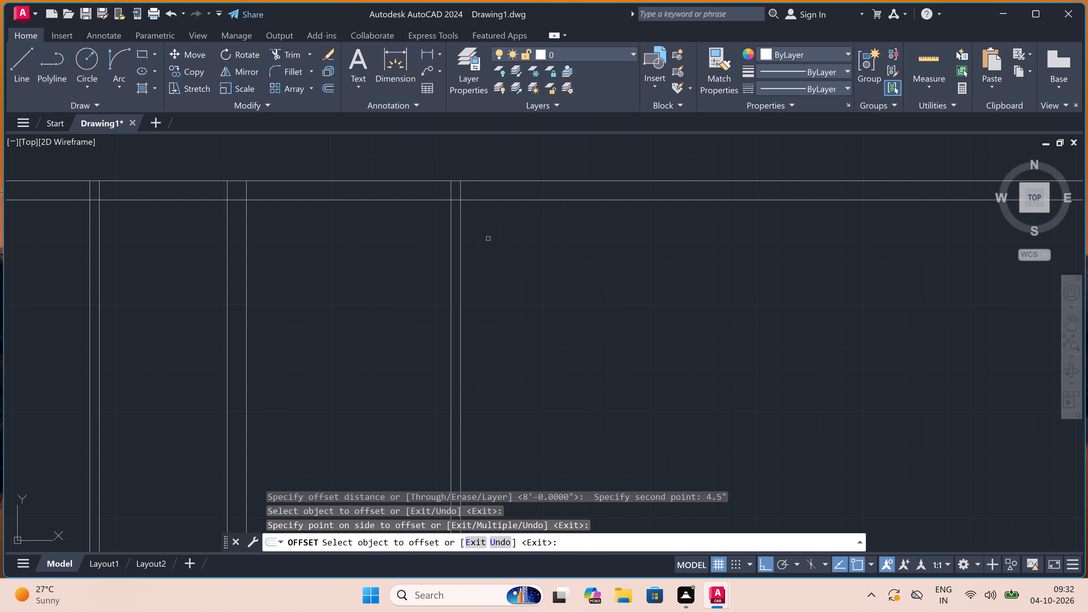
key(Escape)
Offset the right face line of the new 4.5" partition wall 11' to the right.
key(space)
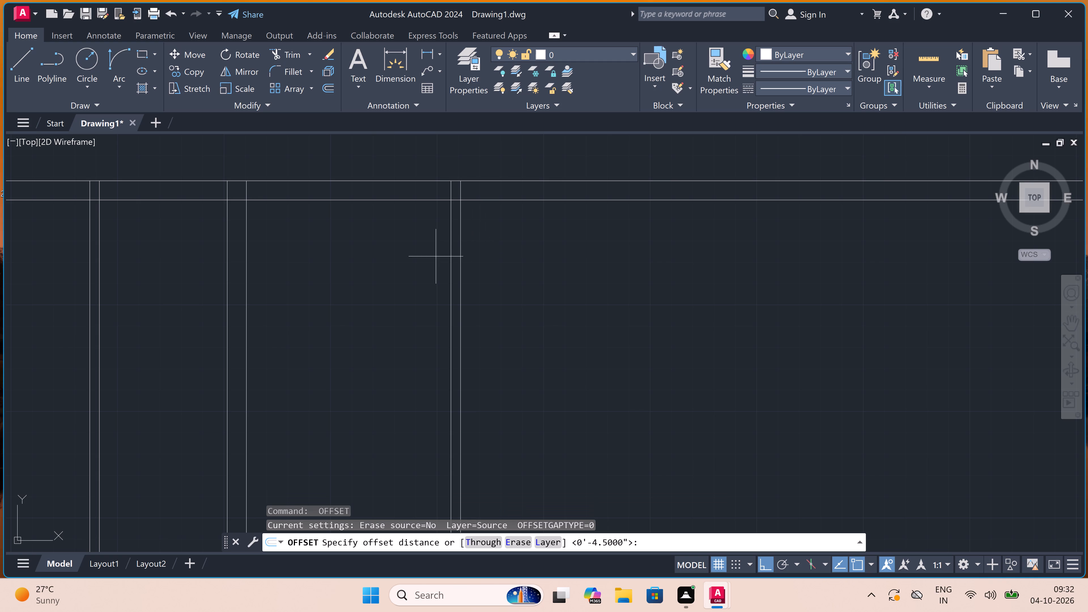
click(457, 257)
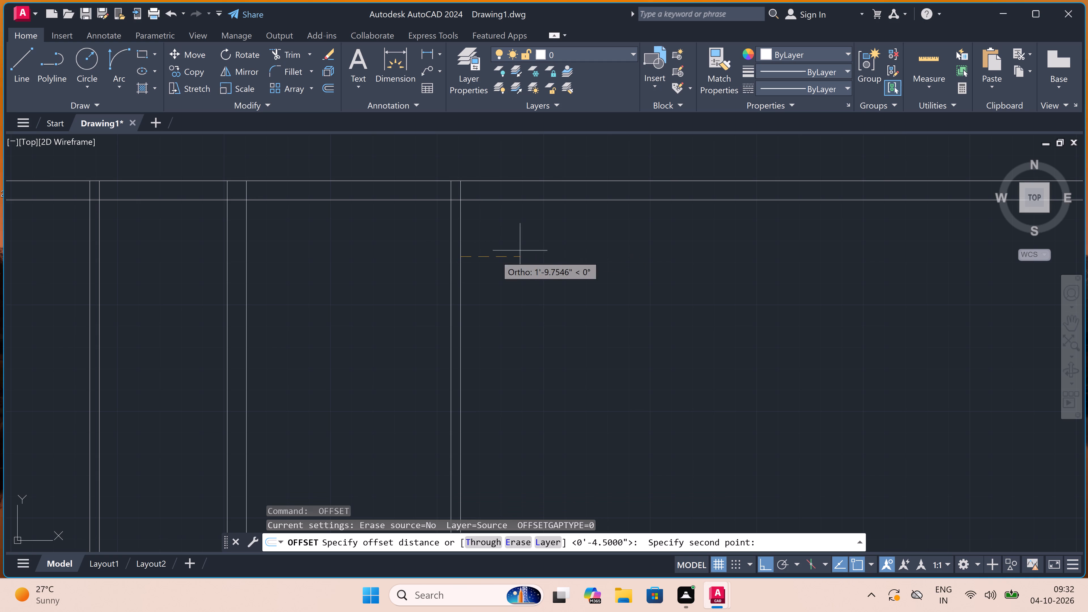
scroll(484, 257, down, 4)
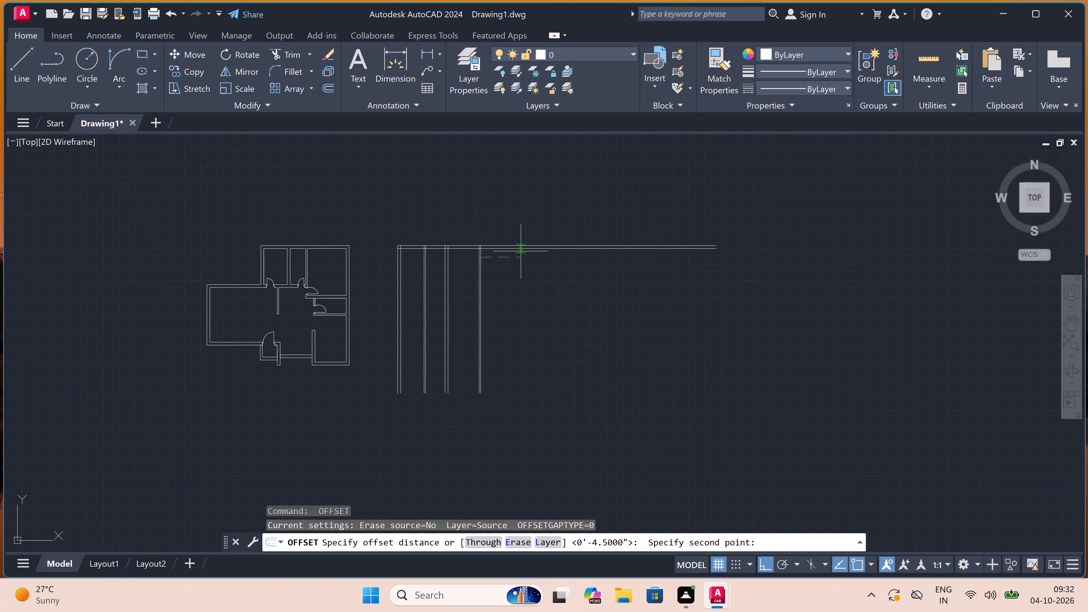
scroll(521, 251, up, 4)
text(11)
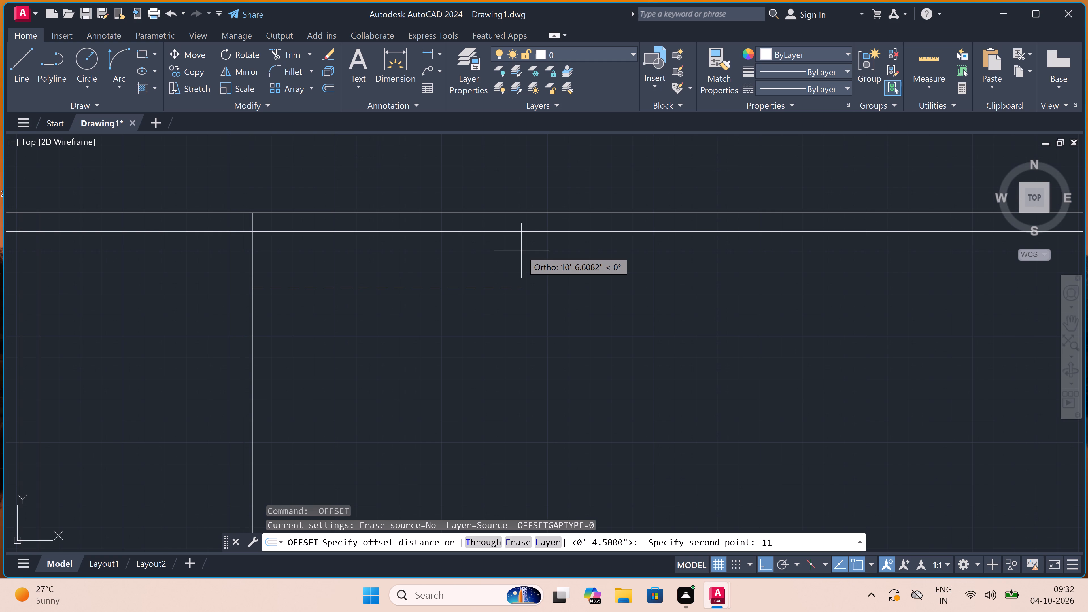
text(')
key(space)
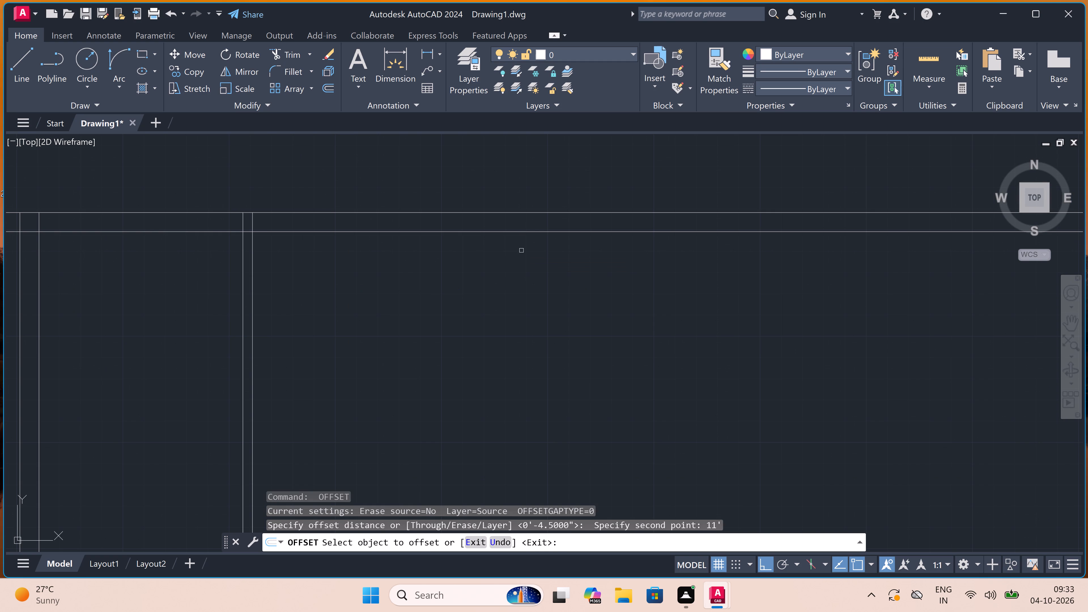
click(252, 263)
drag(253, 263, 256, 263)
click(344, 267)
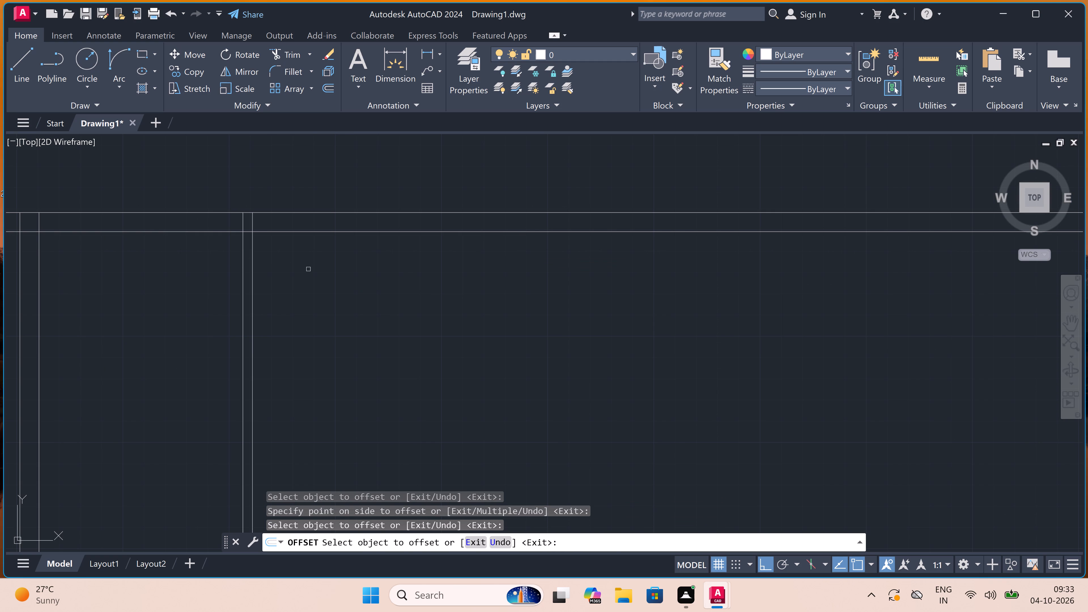
click(252, 256)
click(382, 257)
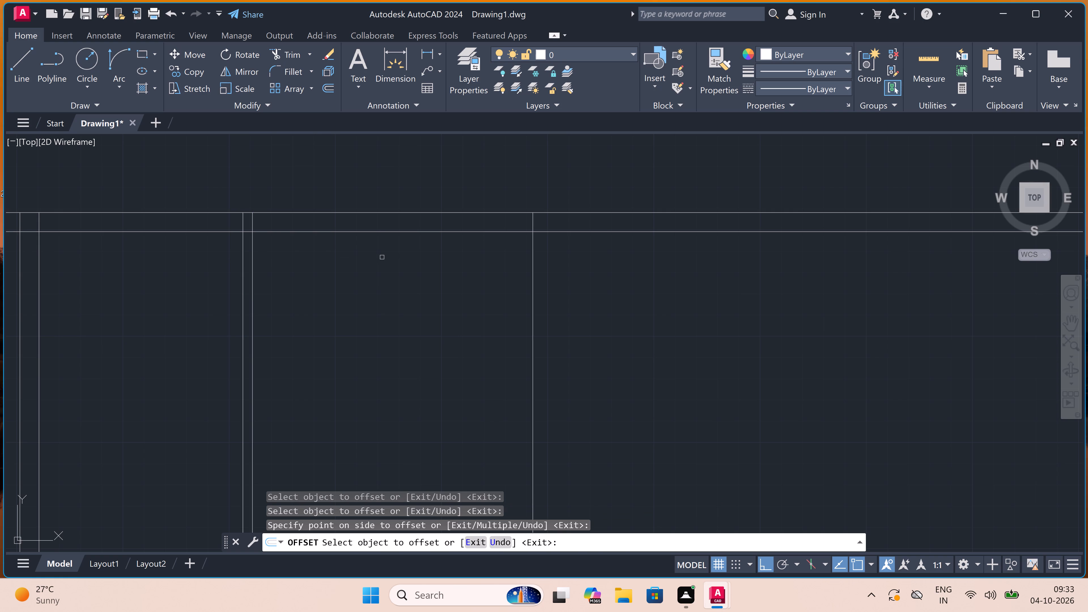
key(Escape)
Offset the vertical line 11' from the partition by 9" to the right to form the plan's right outer wall.
key(space)
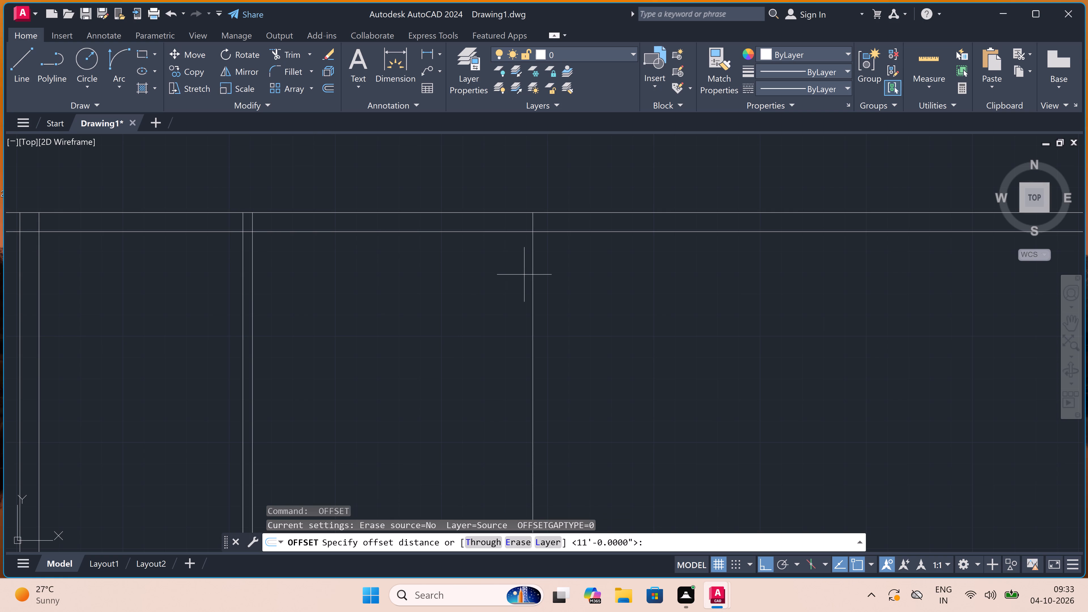
click(533, 271)
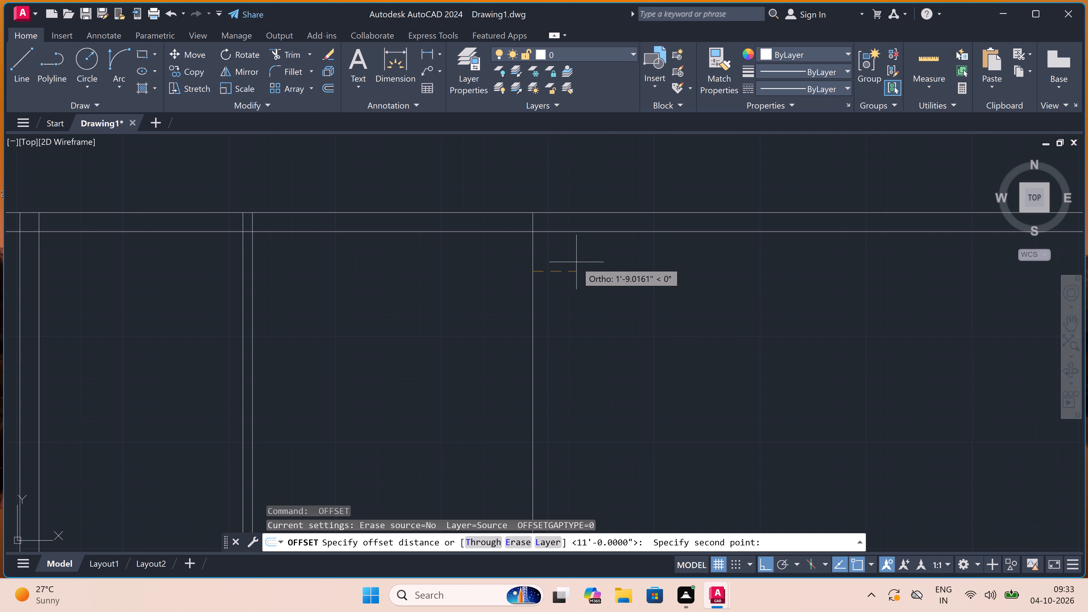
text(9")
key(space)
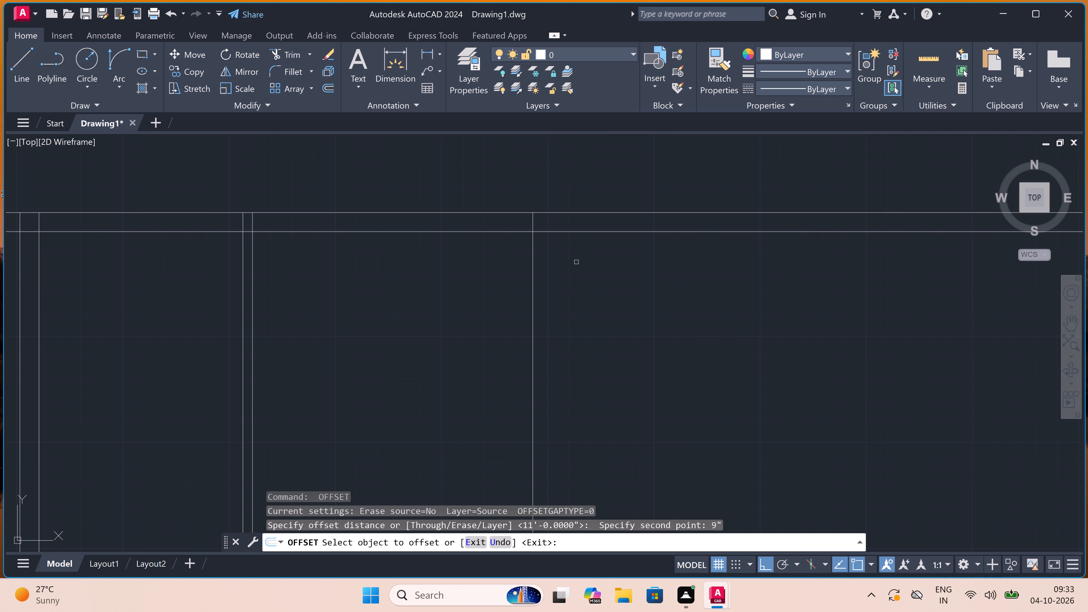
click(533, 266)
click(549, 260)
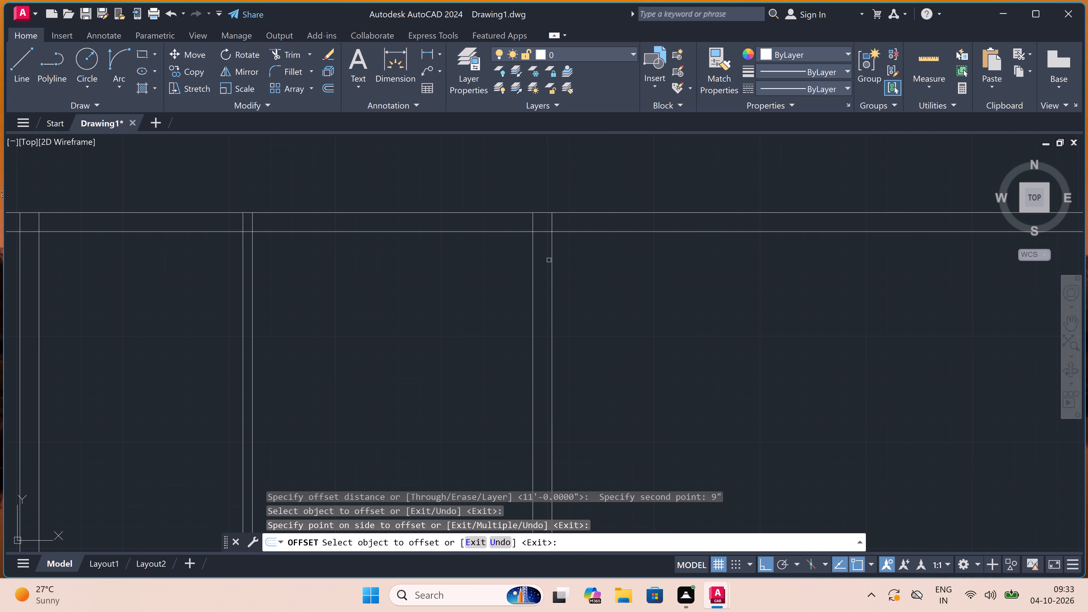
key(Escape)
Trim the top wall lines that overrun the right outer wall and the overlapping line ends at the top-right corner.
text(tr)
key(space)
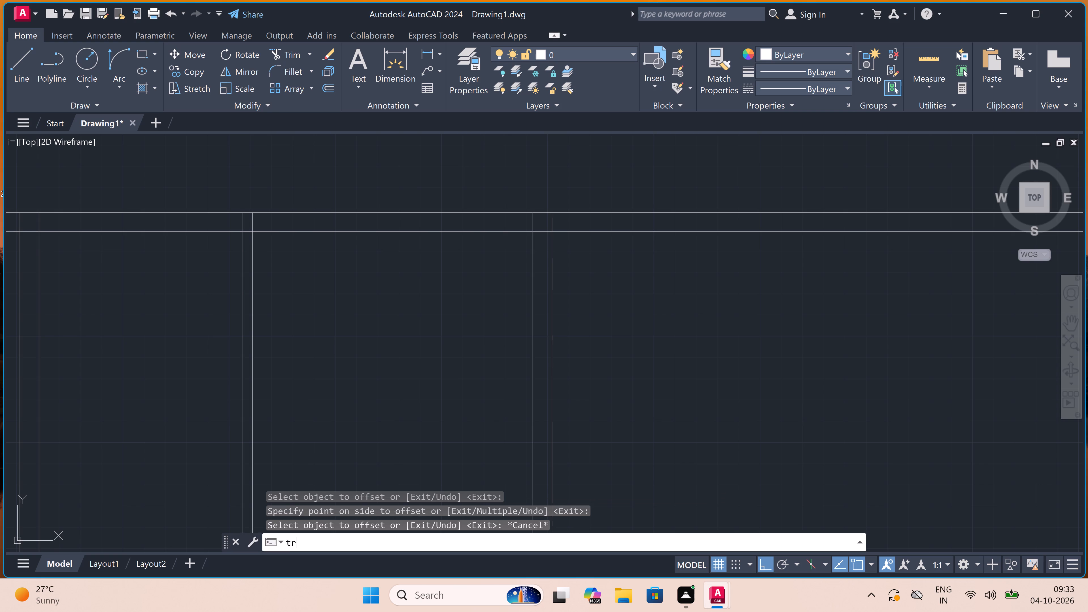
click(584, 202)
click(595, 285)
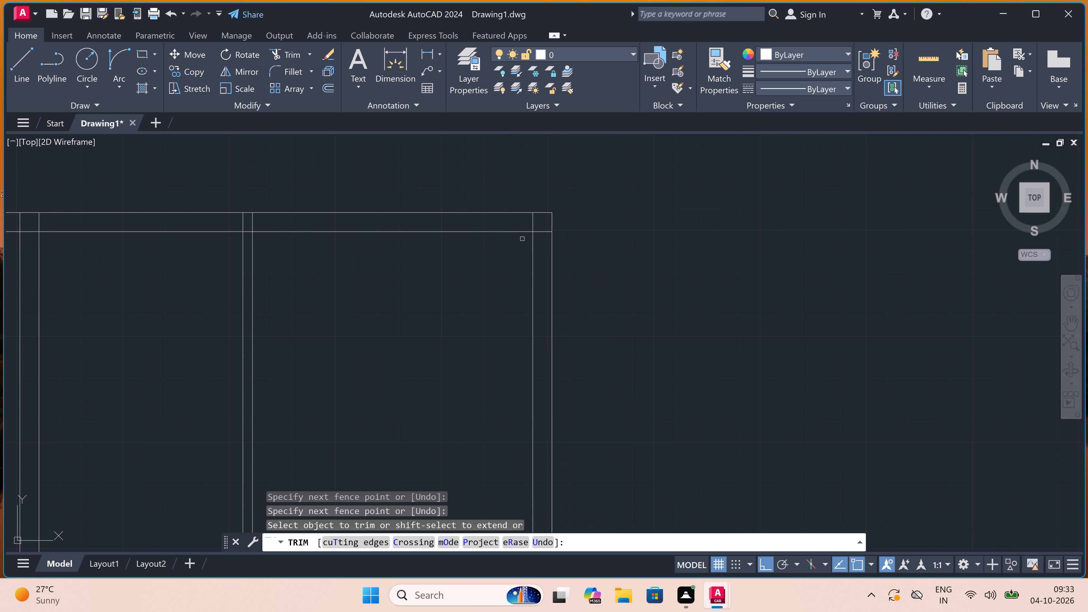
scroll(531, 228, up, 3)
click(533, 226)
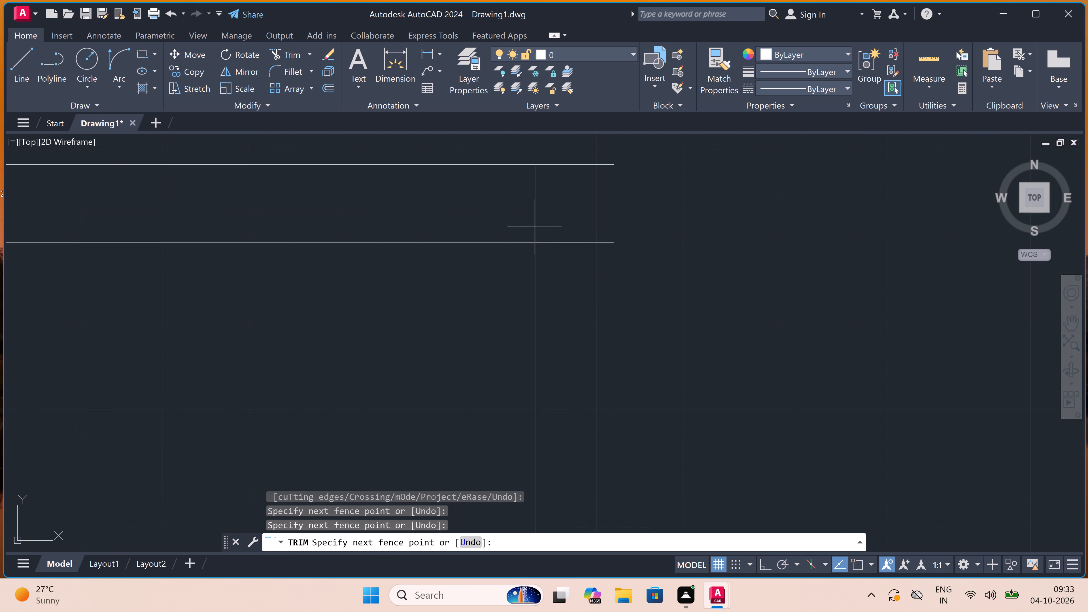
click(548, 223)
click(551, 219)
click(566, 292)
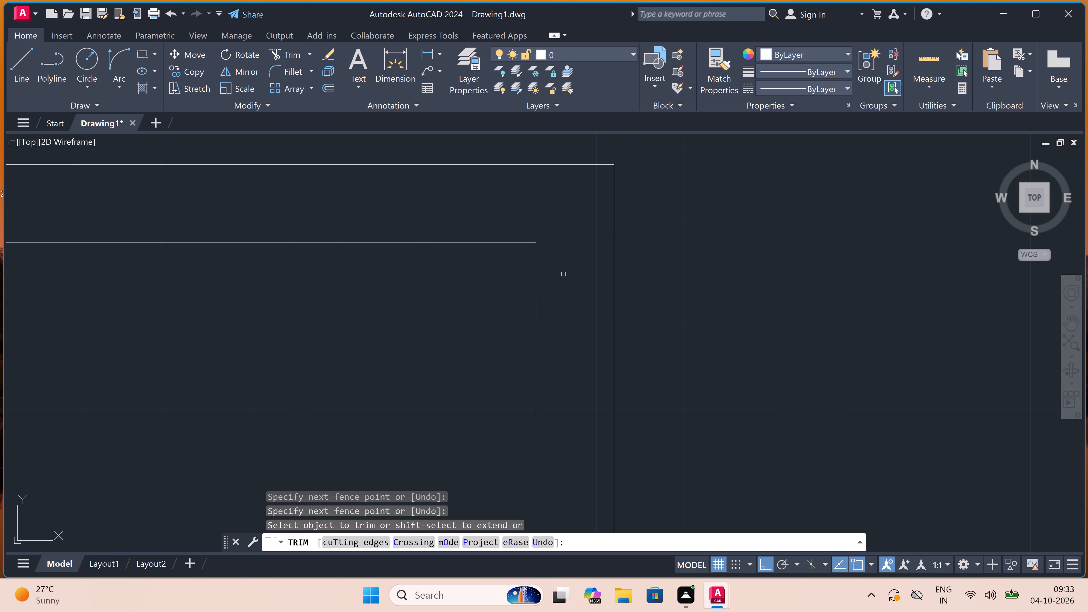
Trim the vertical wall lines within the top wall's thickness and the leftover horizontal stub at the top-left corner.
click(521, 211)
scroll(433, 212, down, 2)
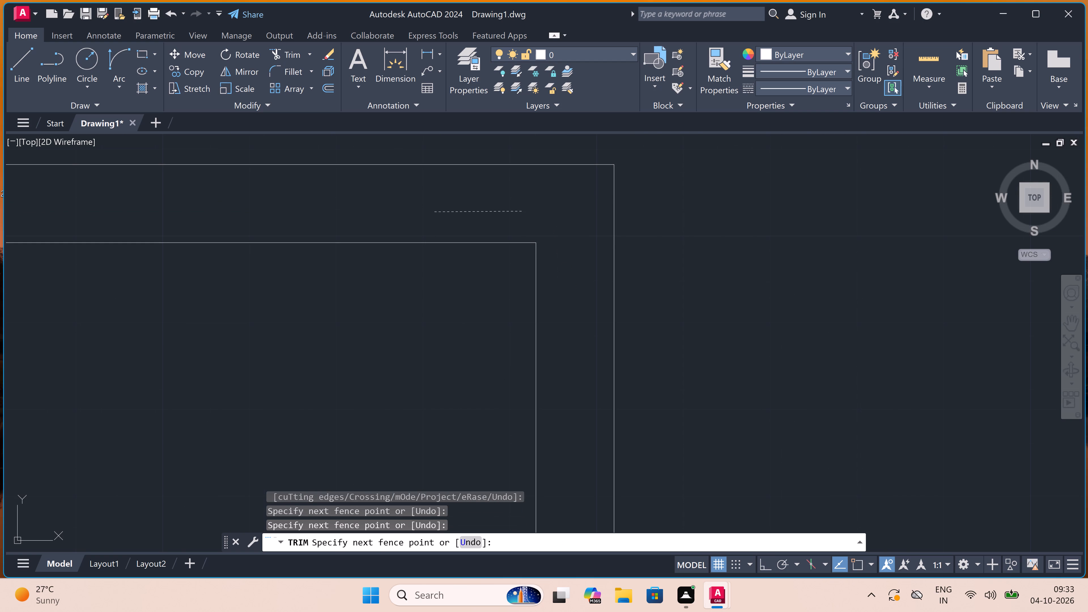
scroll(433, 212, down, 5)
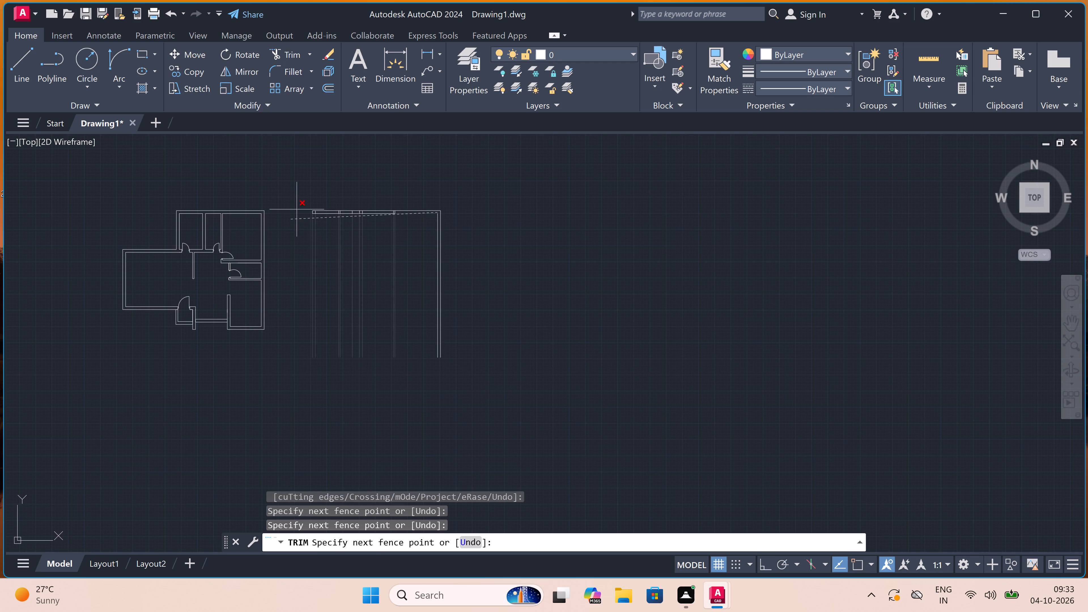
scroll(327, 207, up, 4)
scroll(279, 226, up, 1)
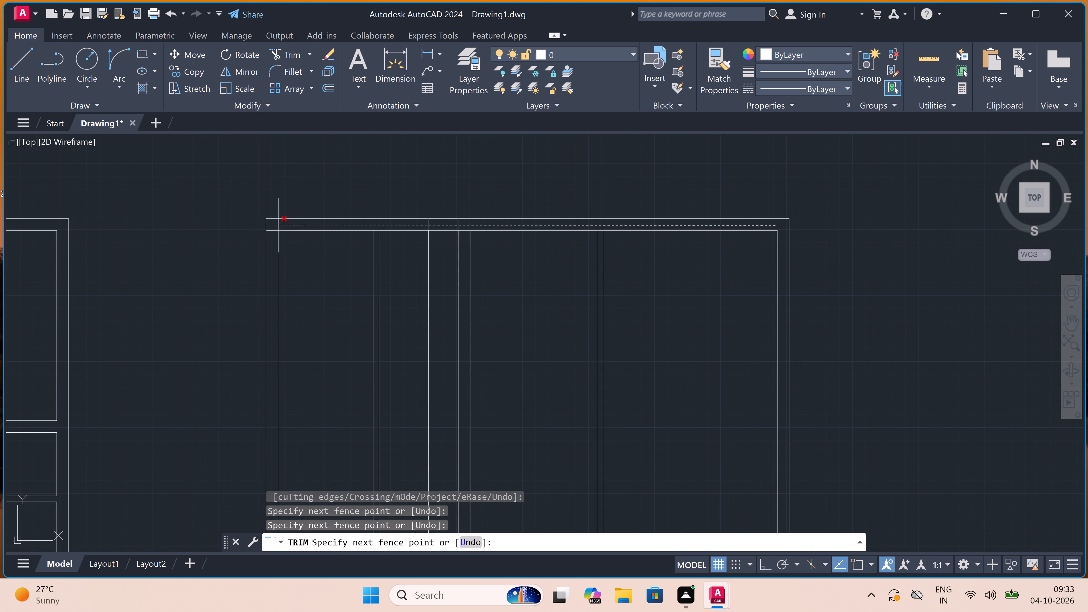
scroll(279, 226, up, 2)
click(256, 223)
click(256, 222)
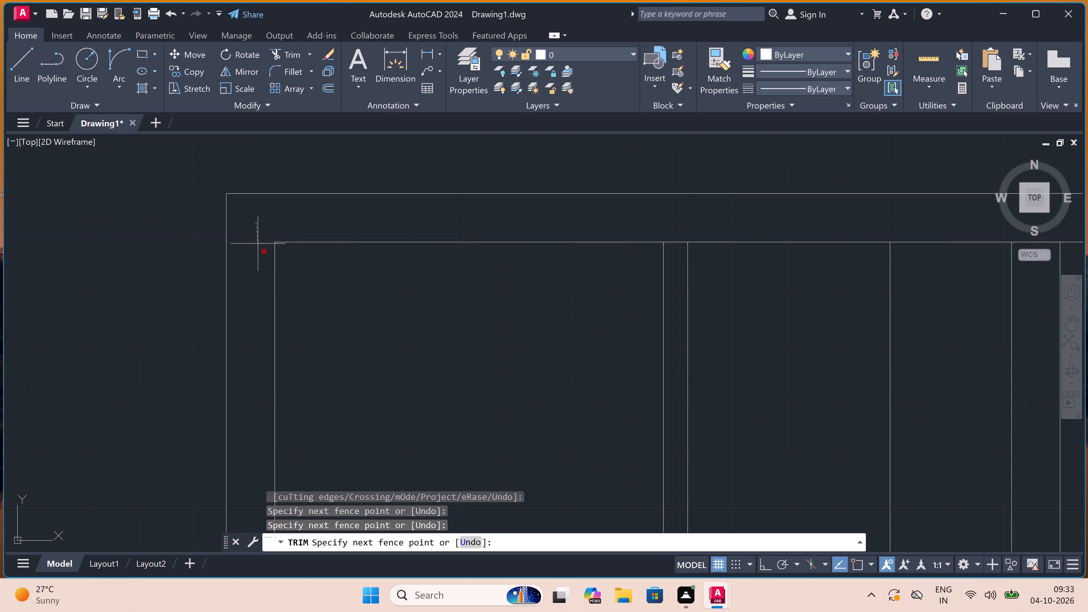
click(258, 269)
Remove the stray single vertical line between the first 4.5" partition and the 9" interior wall with Trim.
scroll(356, 218, down, 2)
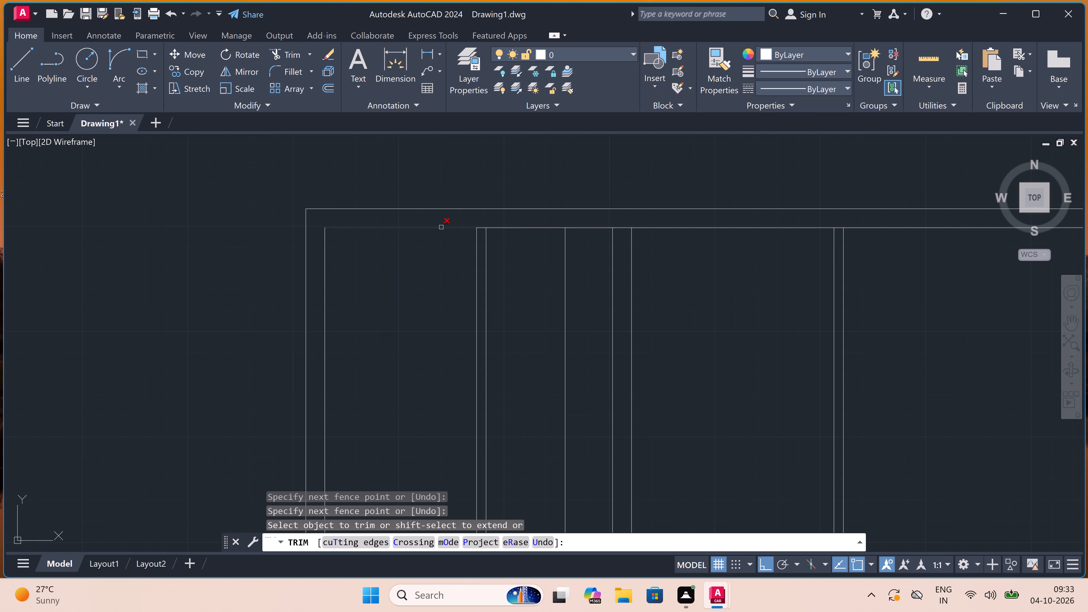
scroll(448, 226, up, 1)
scroll(460, 226, down, 4)
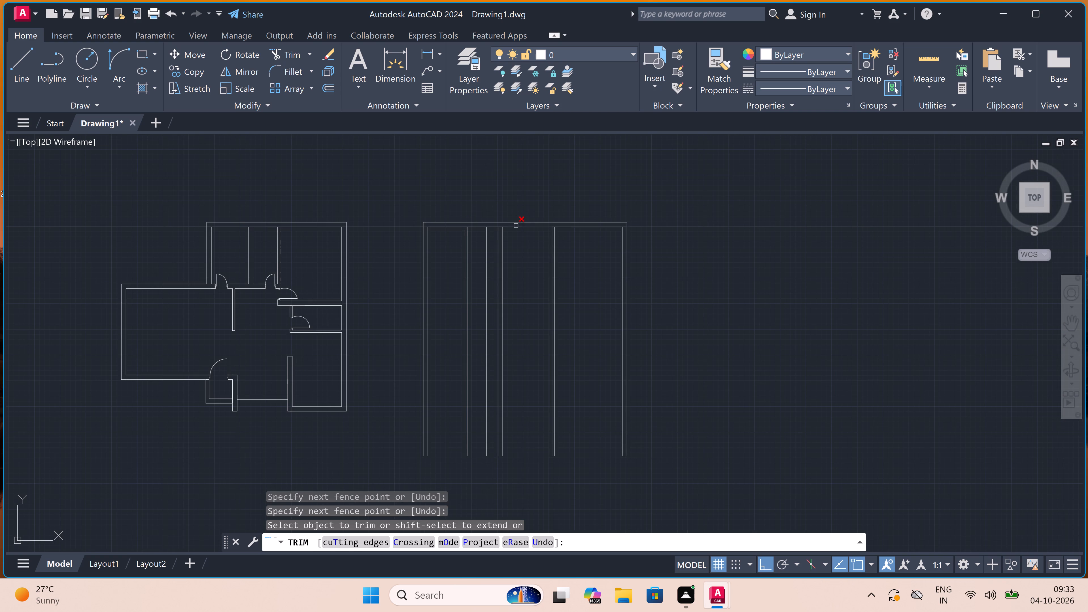
scroll(518, 232, up, 2)
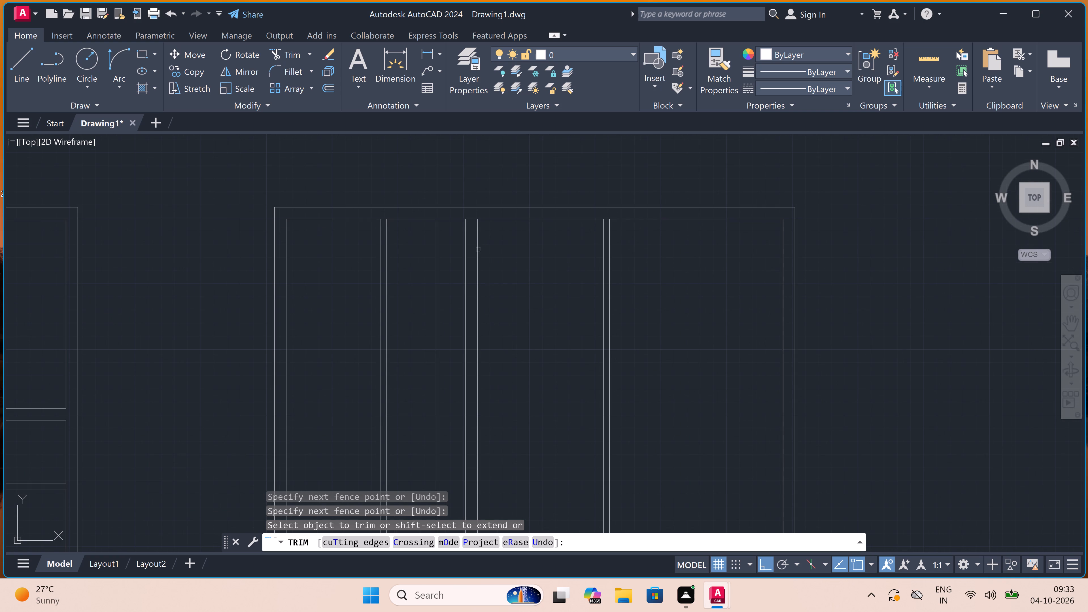
click(437, 258)
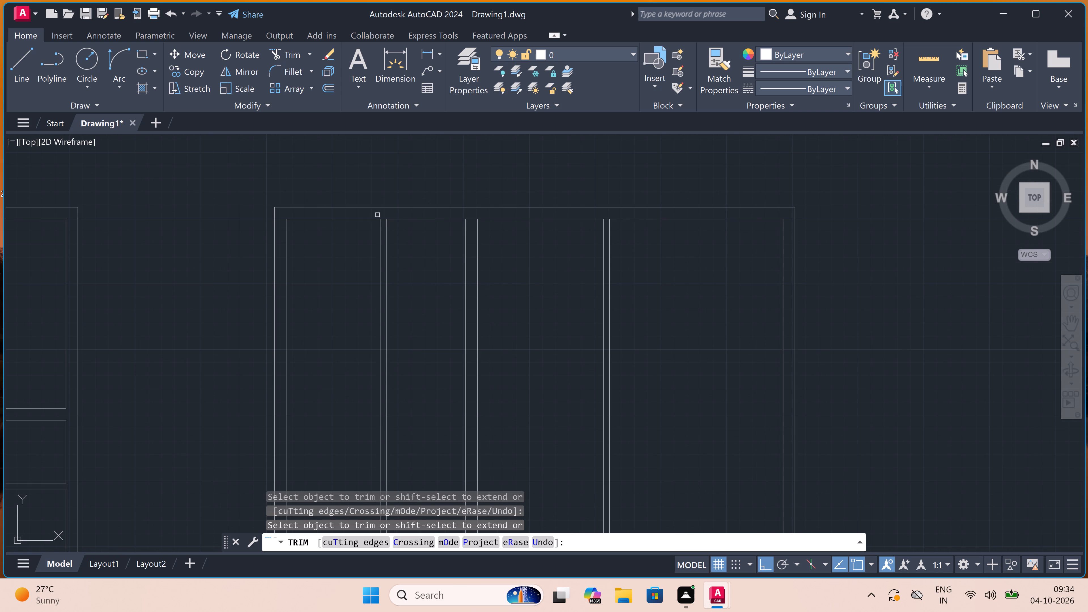
Trim the inner top wall line between the faces of both 4.5" partitions and the 9" interior wall to open the junctions.
scroll(364, 222, up, 1)
scroll(398, 231, up, 2)
click(396, 228)
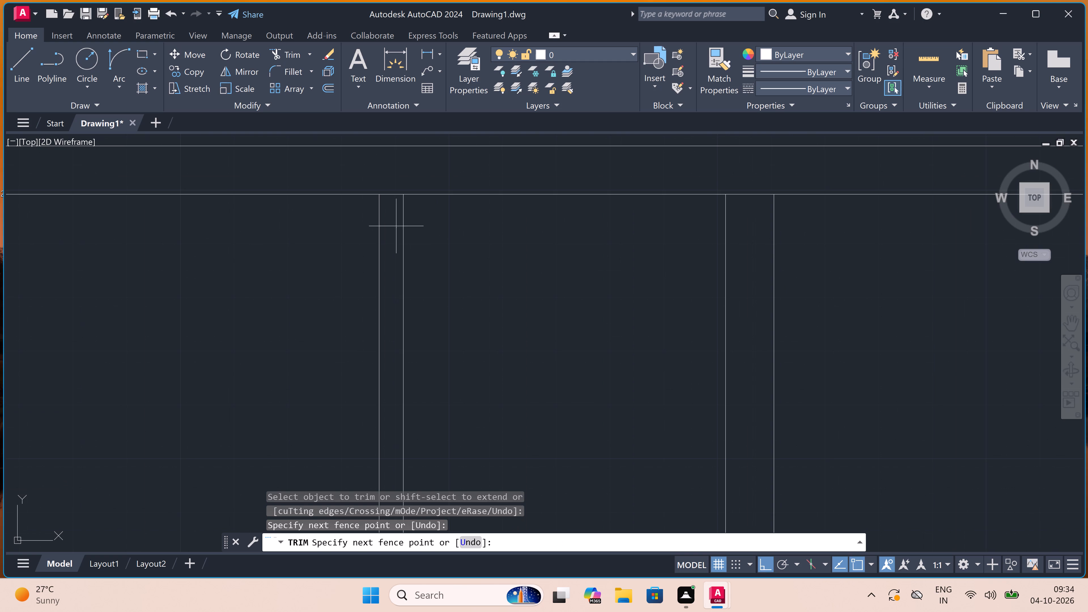
click(394, 190)
scroll(252, 282, down, 3)
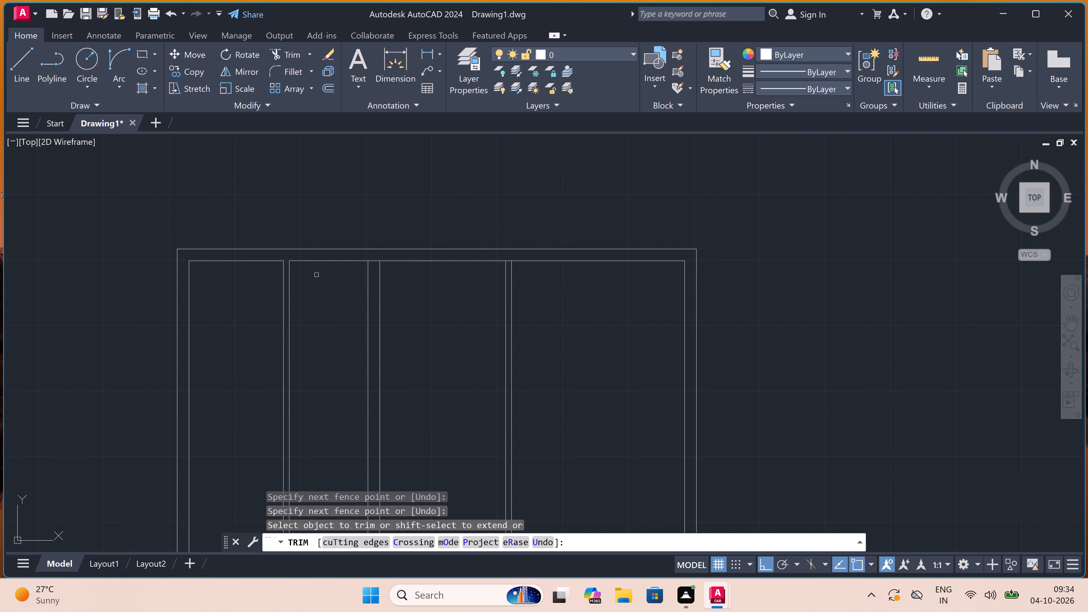
scroll(383, 257, up, 3)
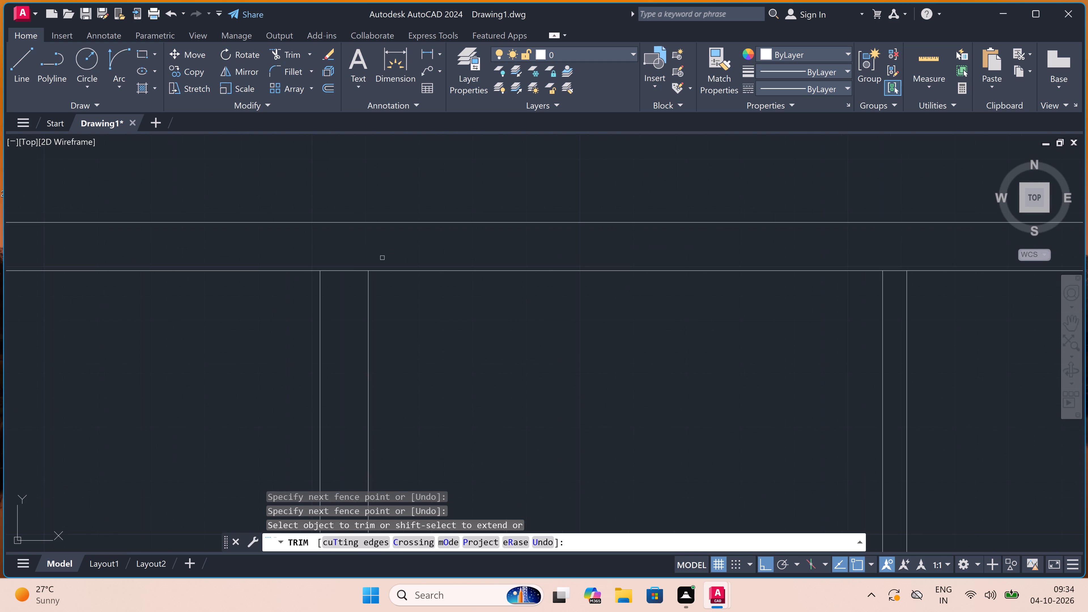
click(353, 276)
click(348, 257)
scroll(316, 267, down, 3)
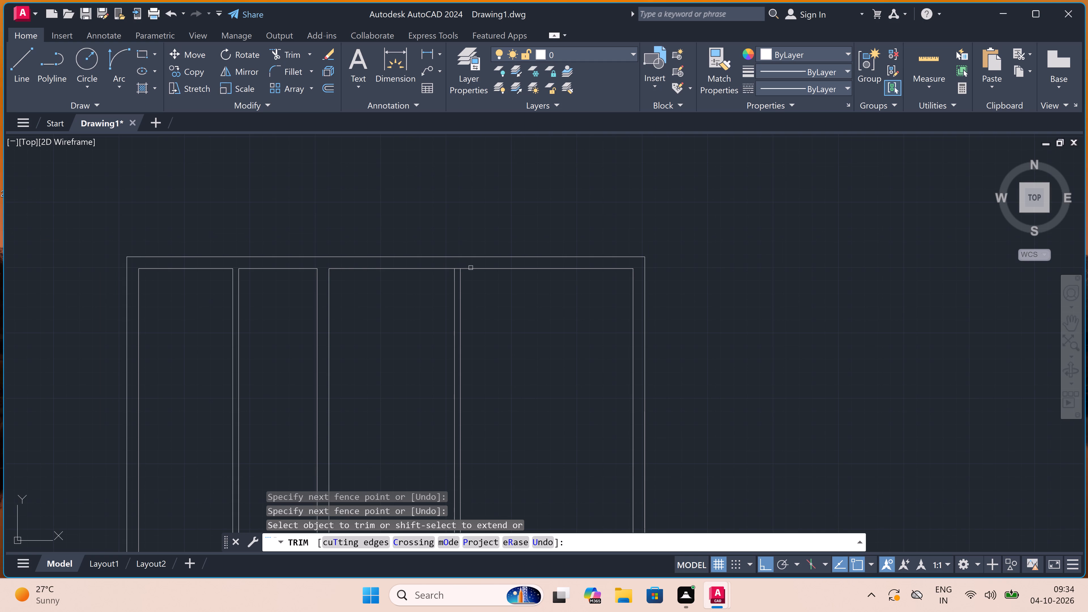
scroll(464, 271, up, 4)
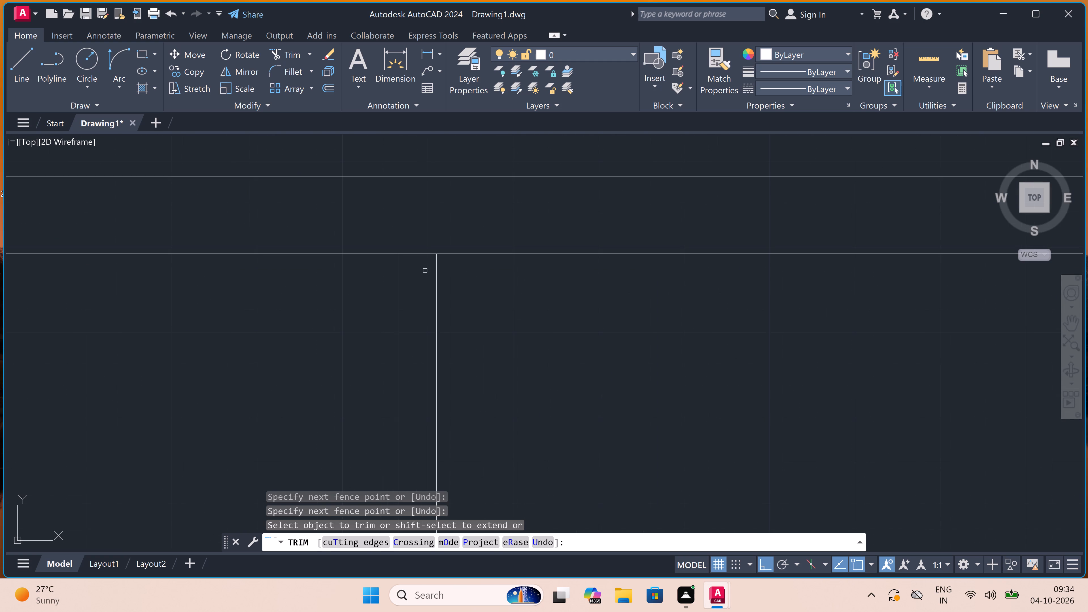
click(420, 268)
click(414, 239)
scroll(384, 250, down, 3)
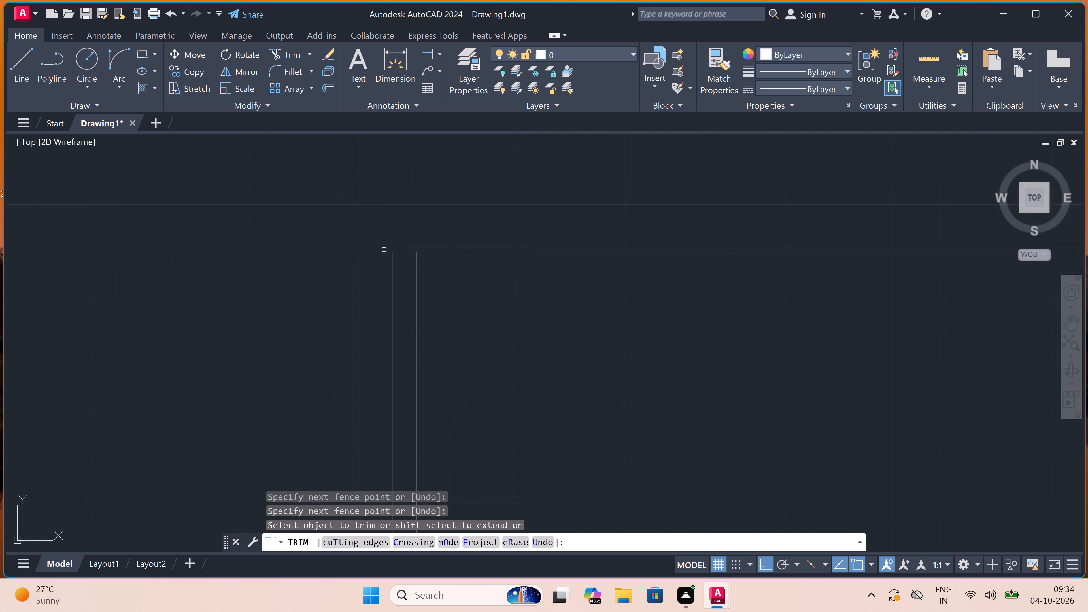
scroll(384, 250, down, 2)
scroll(361, 257, down, 3)
scroll(399, 269, up, 2)
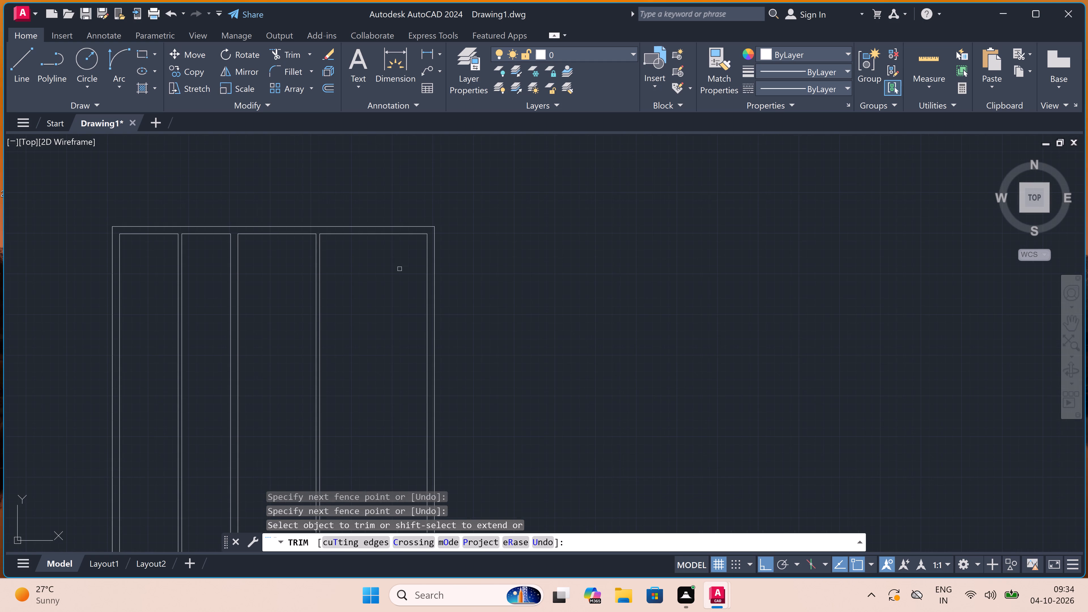
key(Escape)
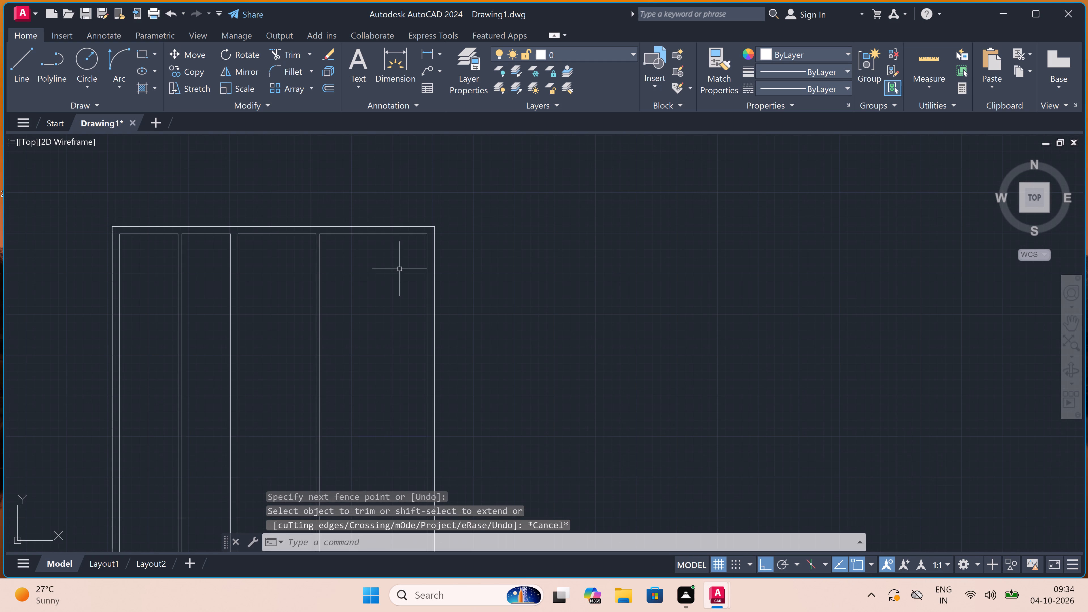
Offset the inner top wall line of the rightmost room 12' downward.
text(o)
key(space)
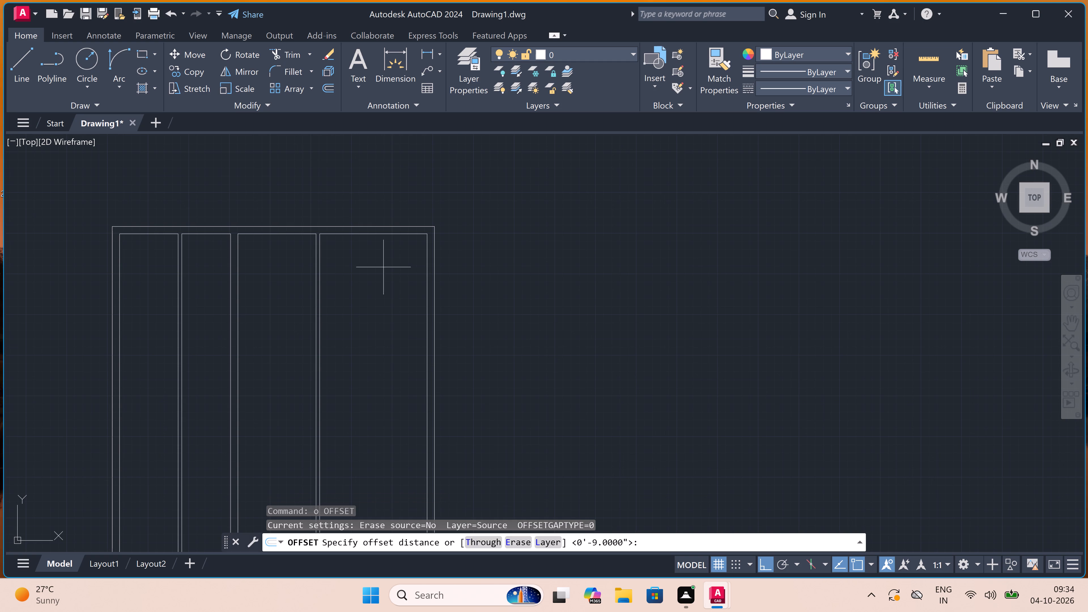
click(348, 238)
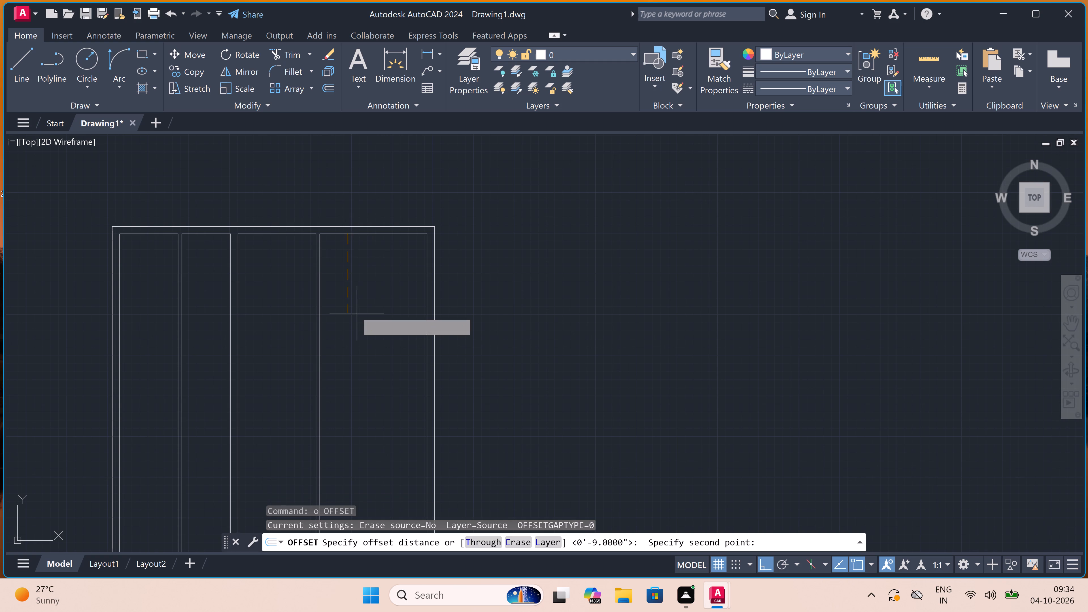
text(12')
key(space)
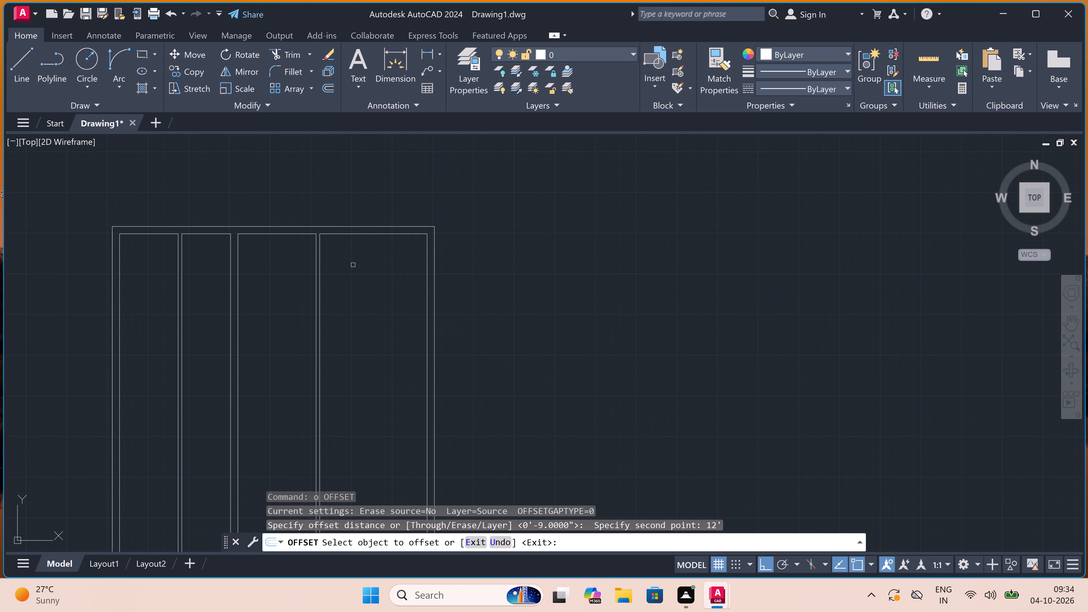
click(359, 233)
click(366, 280)
key(Escape)
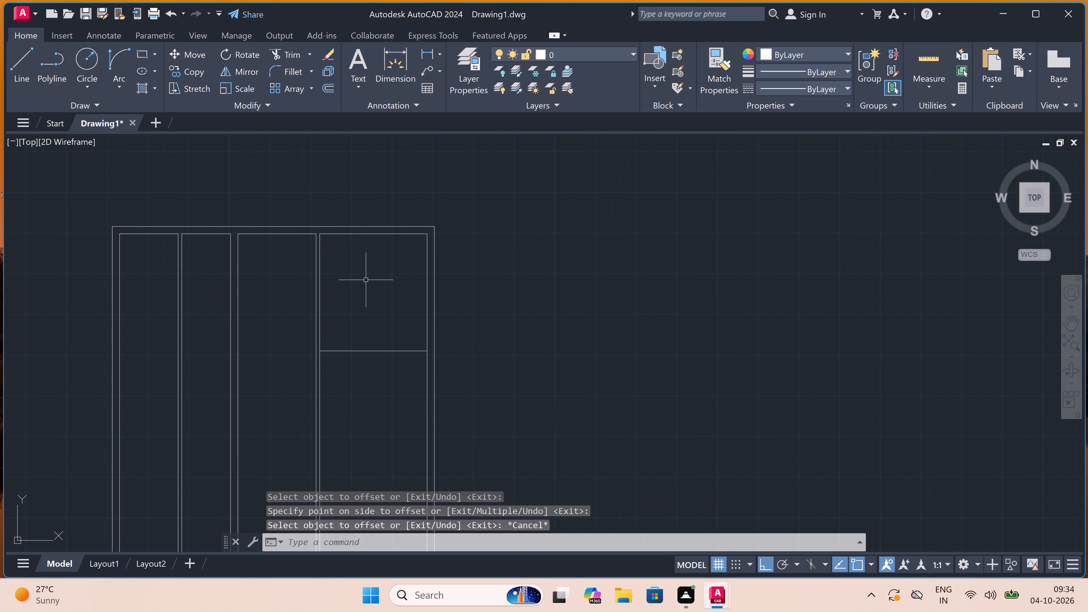
Offset the horizontal line 12' below the top wall by 9" downward to form a cross wall in the rightmost room.
key(space)
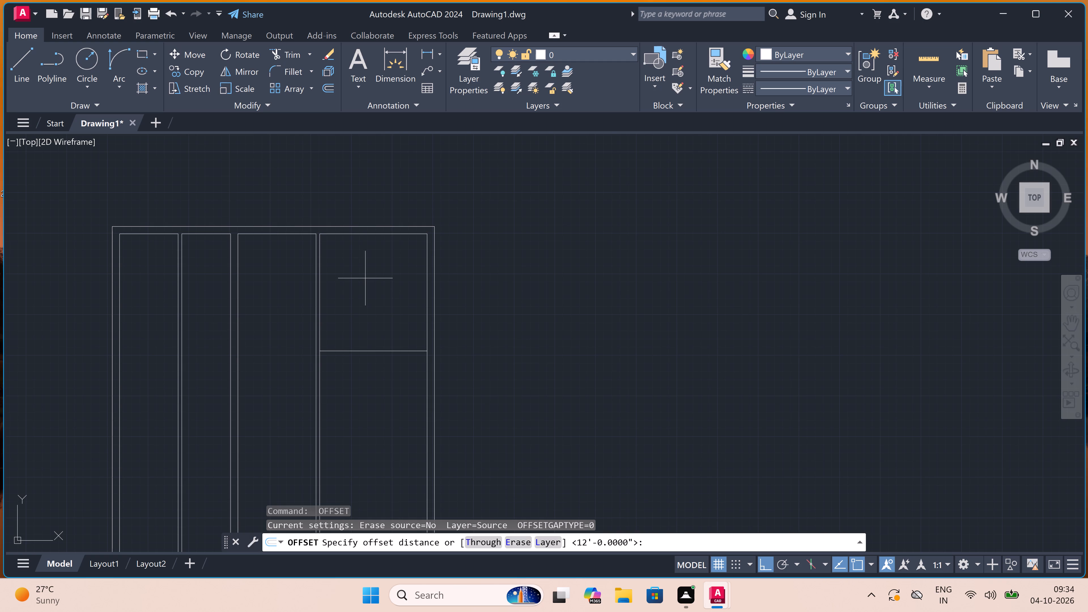
scroll(358, 372, up, 1)
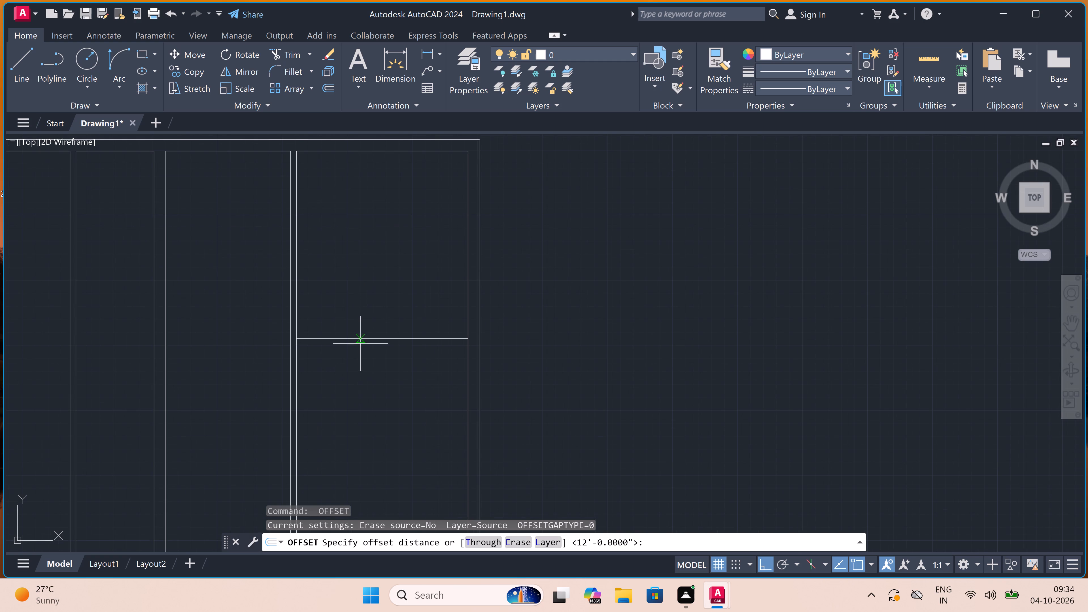
double_click(359, 339)
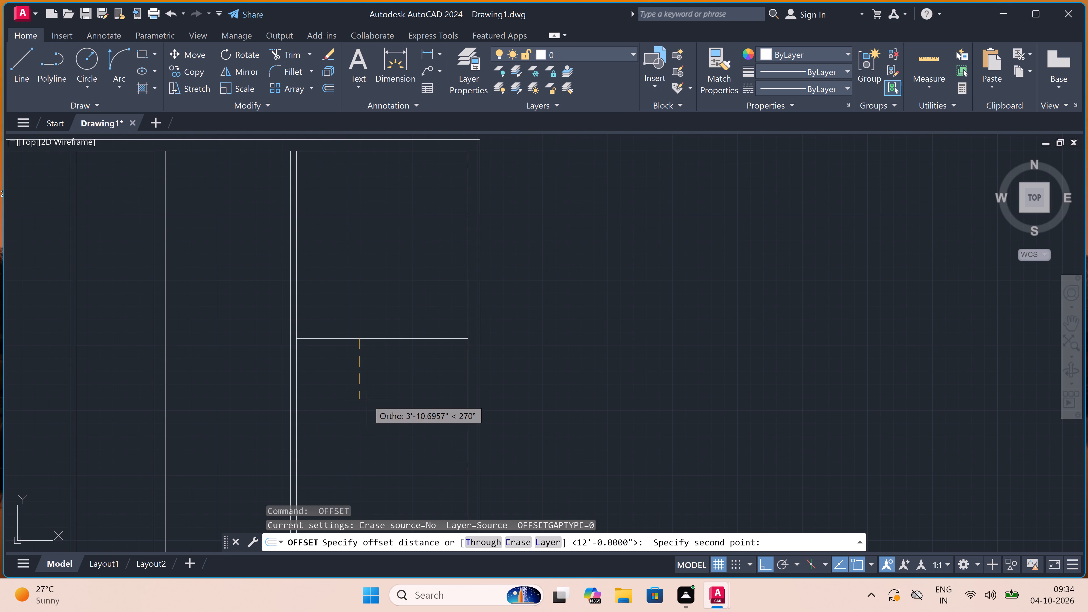
text(9")
key(space)
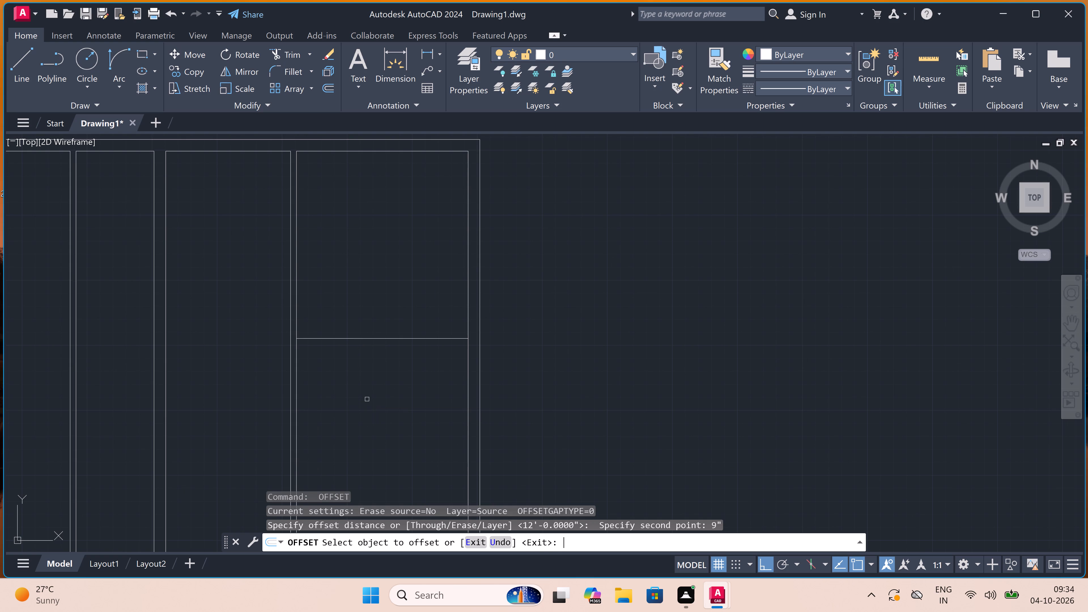
click(370, 340)
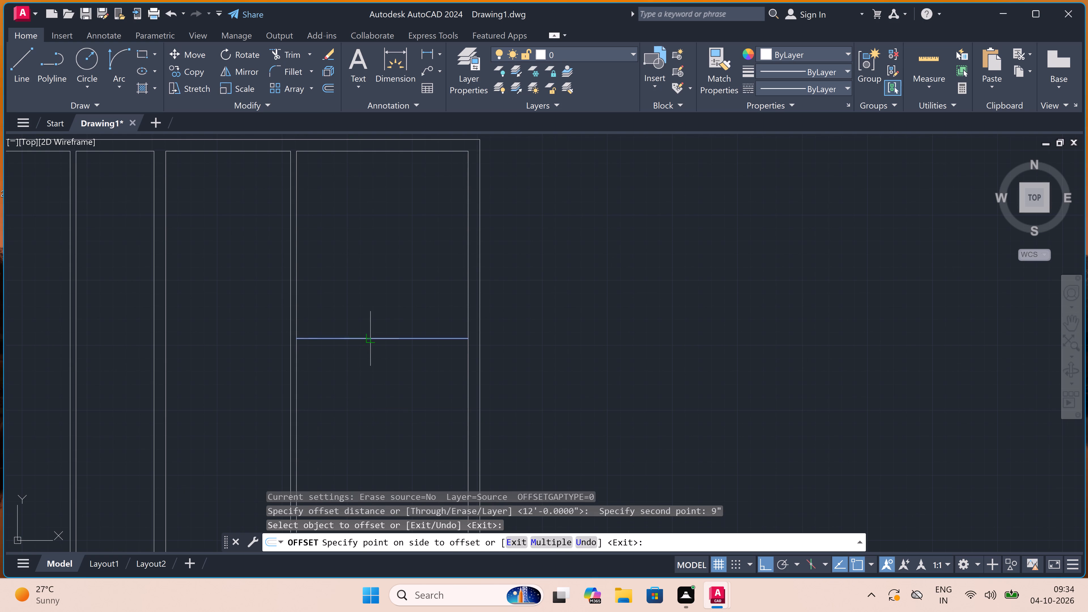
click(374, 363)
key(Escape)
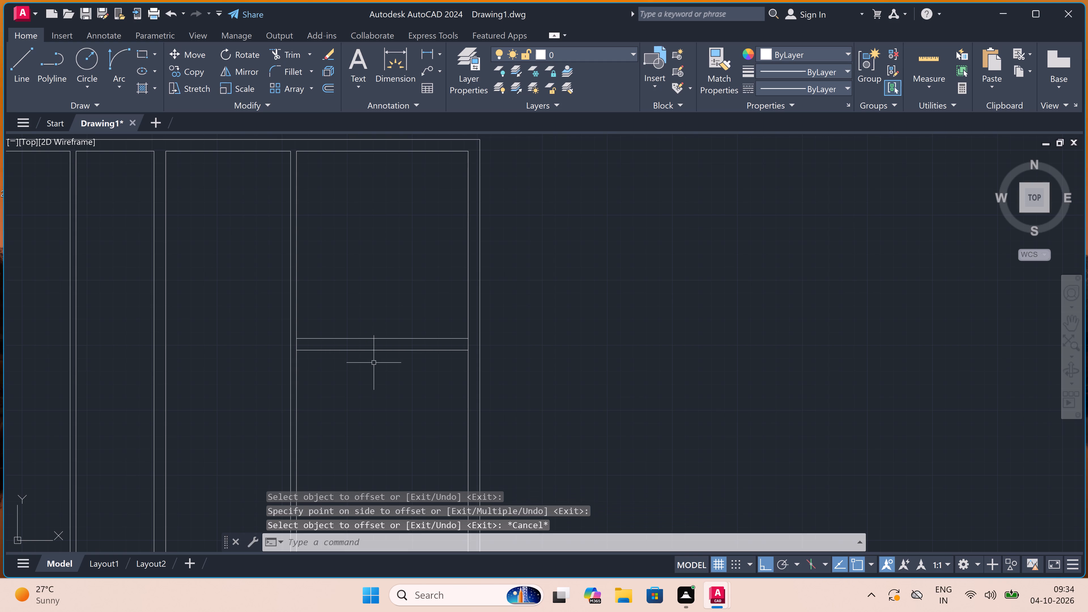
Extend both lines of the 9" cross wall through the adjacent 4.5" partition to its far face.
text(ex)
key(space)
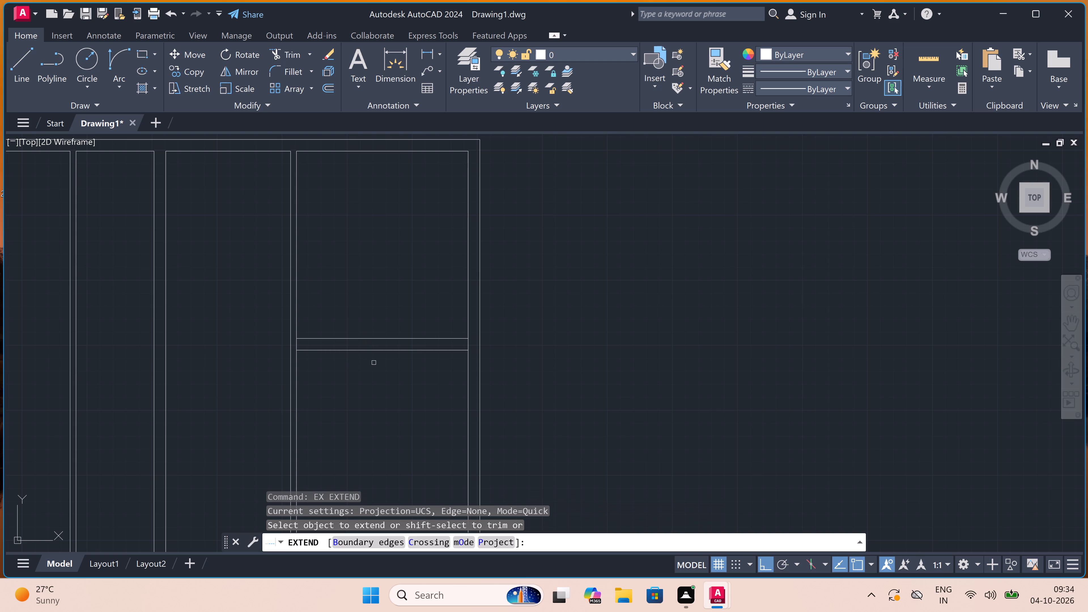
click(345, 317)
click(340, 390)
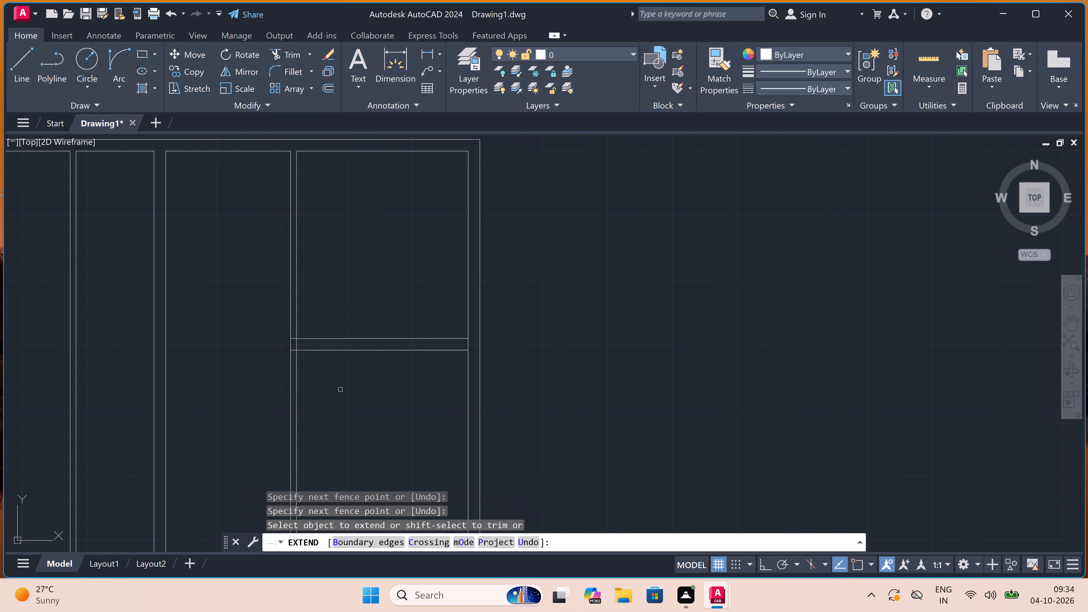
key(Escape)
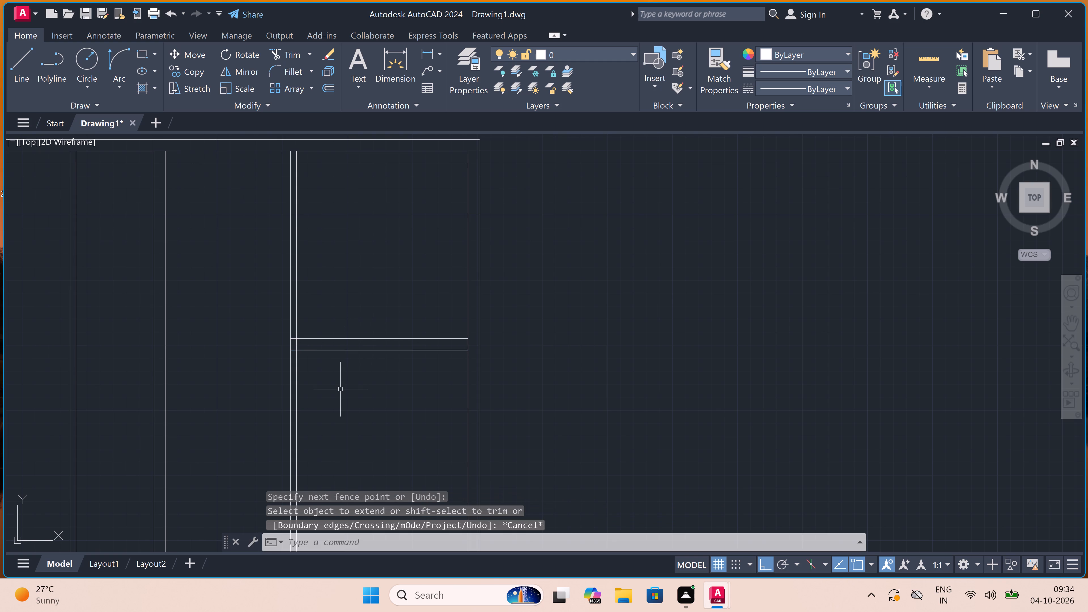
Offset the lower line of the 9" cross wall 5' downward in the rightmost room.
text(o)
key(space)
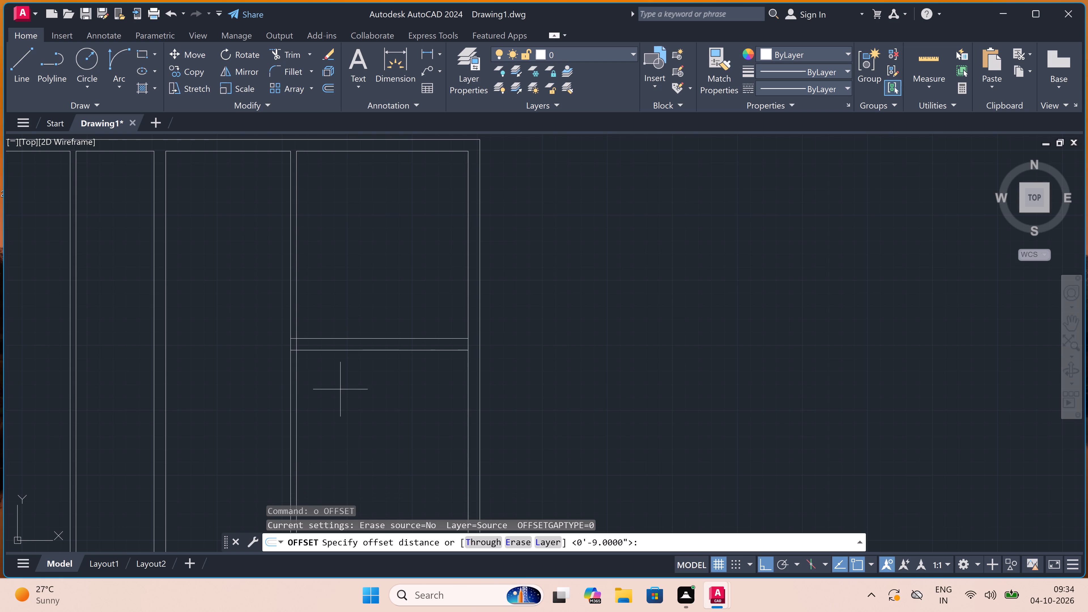
scroll(350, 317, down, 2)
scroll(368, 343, up, 3)
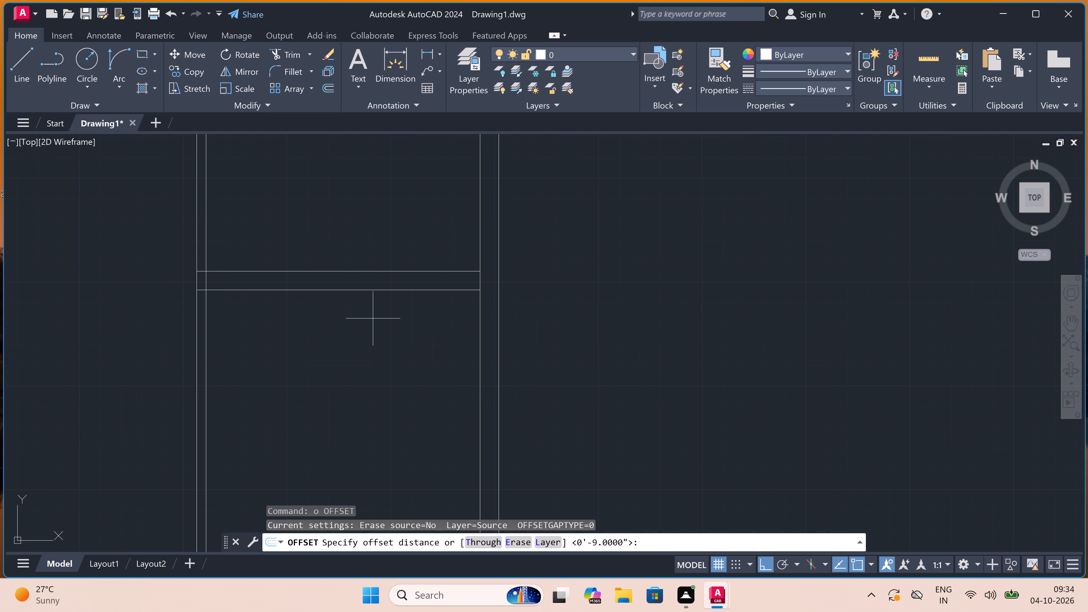
double_click(378, 288)
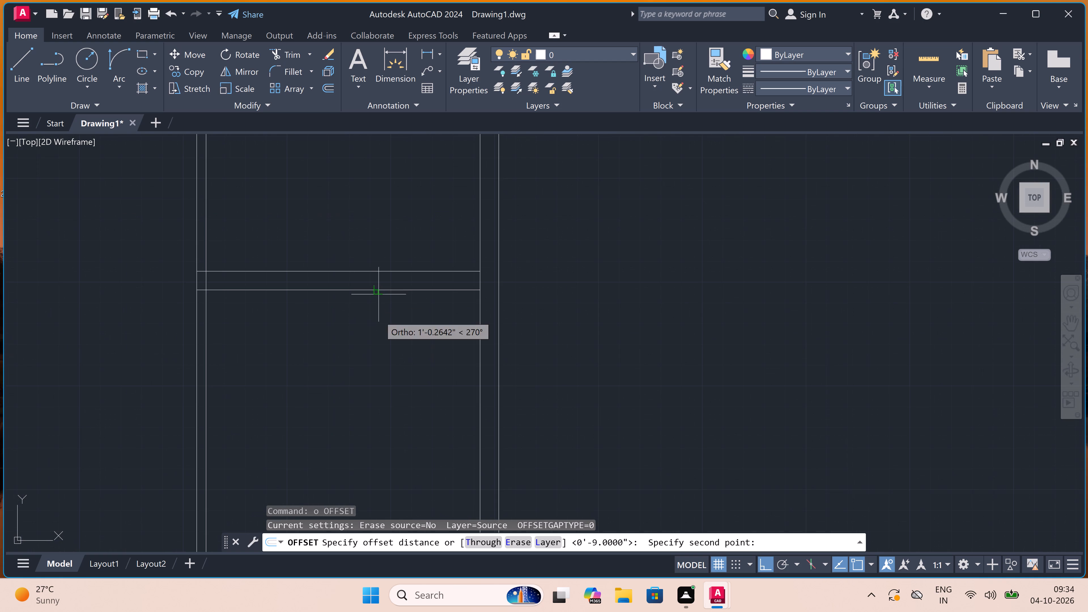
text(5')
key(space)
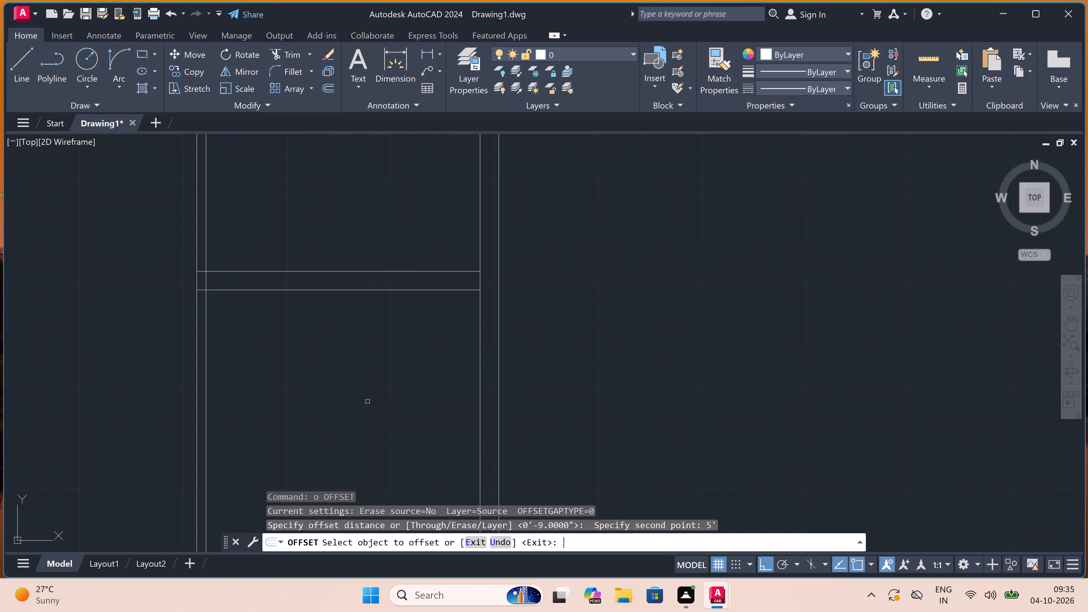
click(382, 291)
click(394, 414)
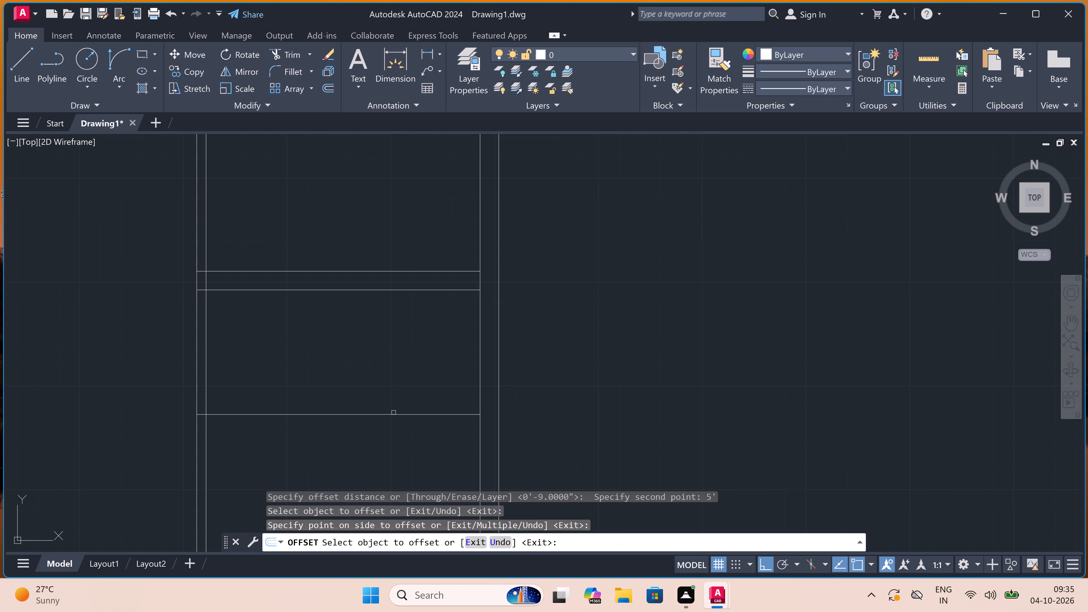
key(Escape)
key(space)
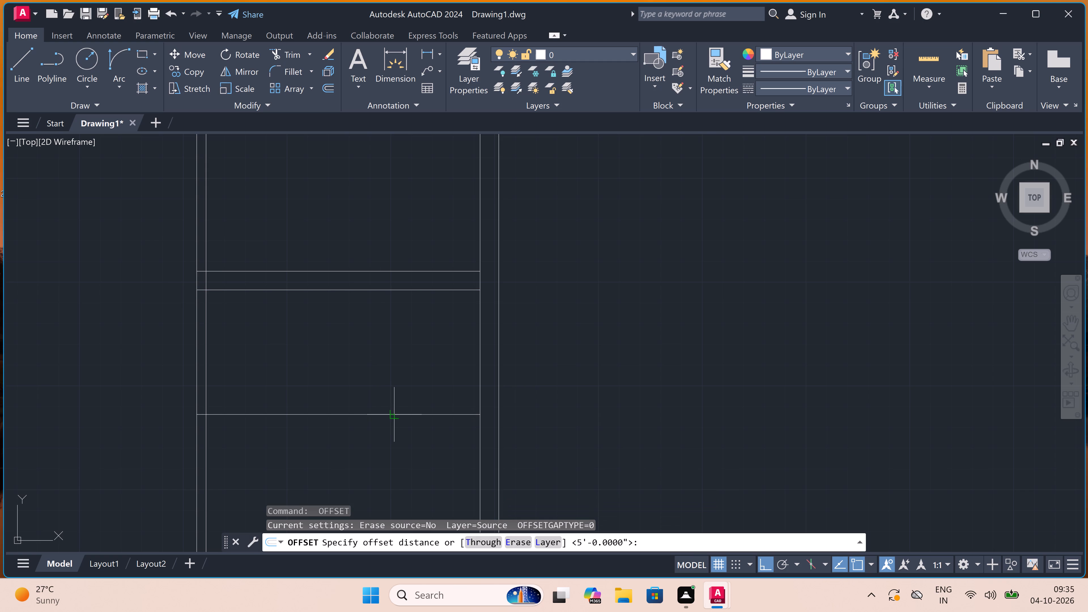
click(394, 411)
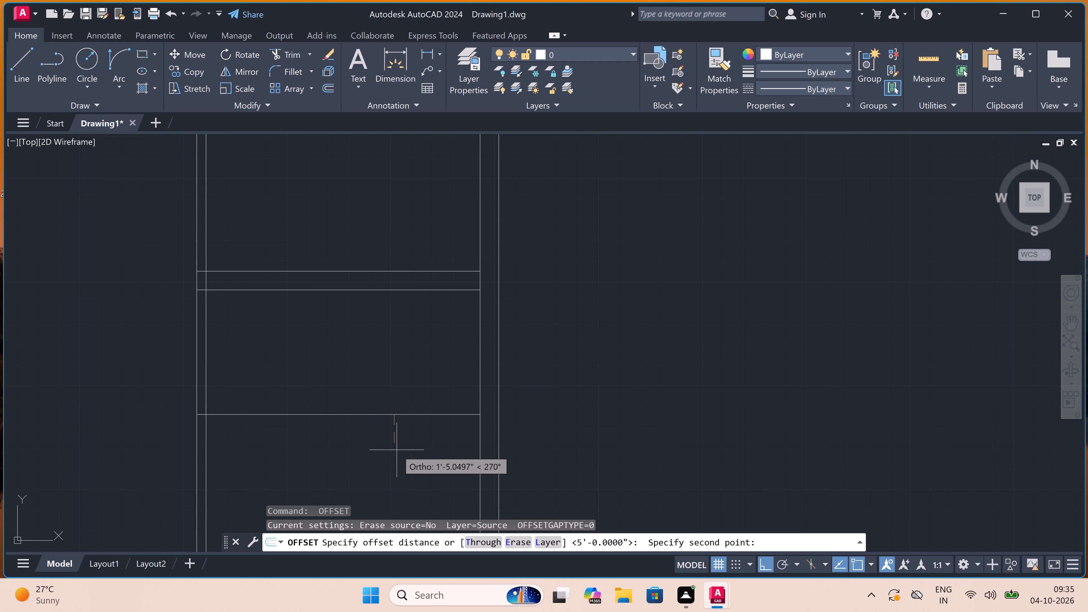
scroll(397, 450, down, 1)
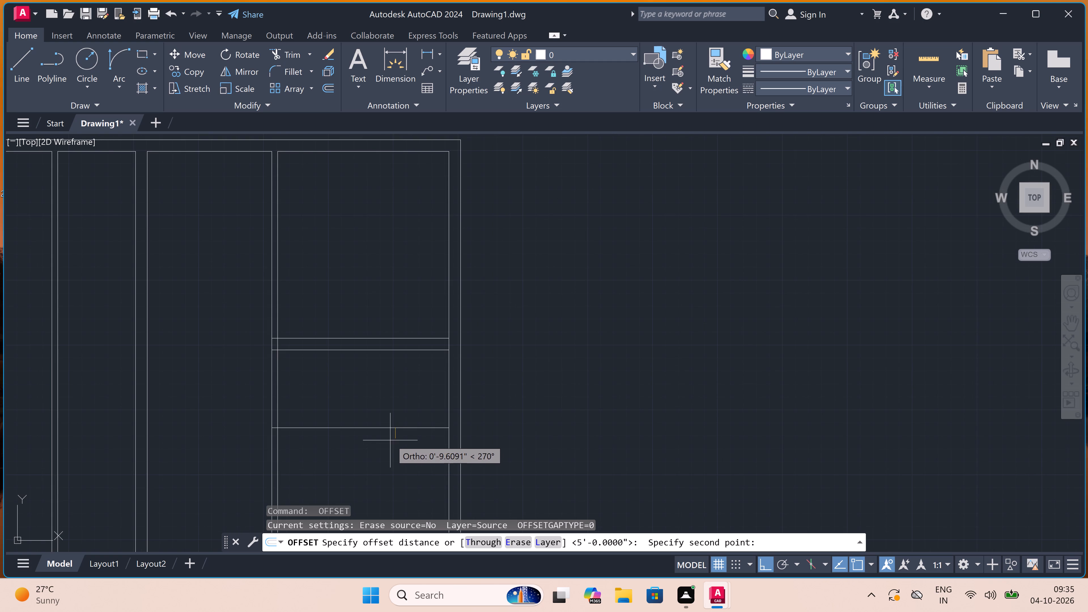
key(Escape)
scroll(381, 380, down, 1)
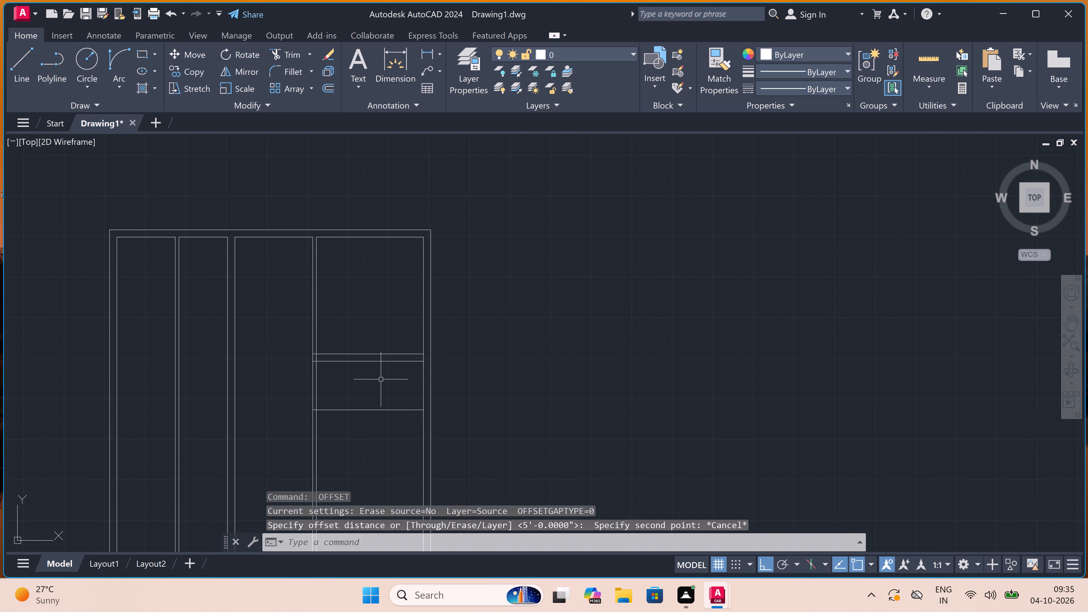
Offset the lower line of the 9" cross wall 4.5" upward, between the two wall lines.
key(space)
scroll(381, 371, up, 2)
click(379, 347)
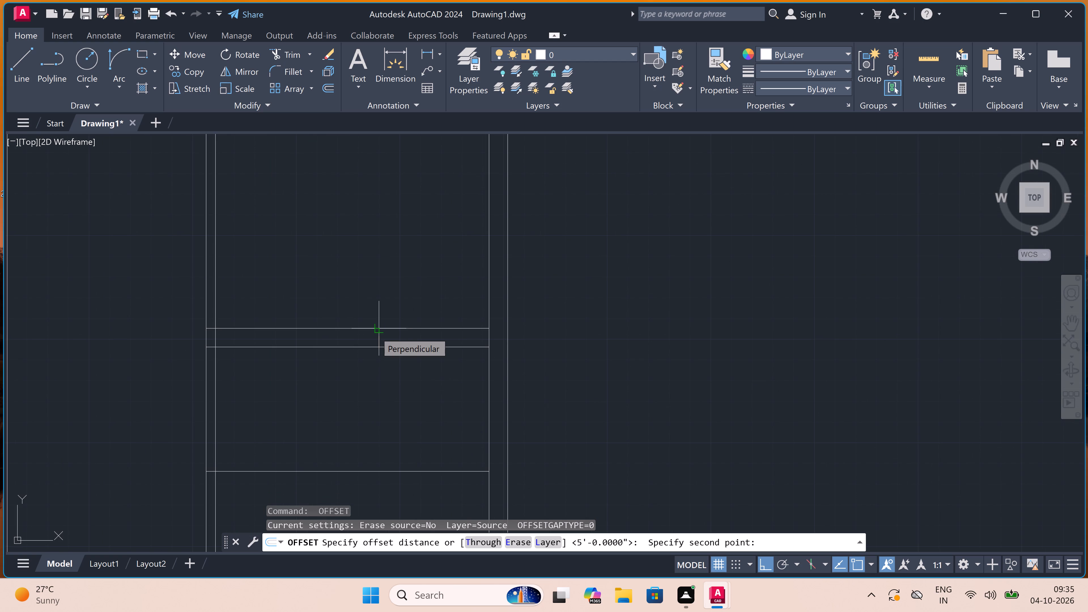
text(4.5")
key(space)
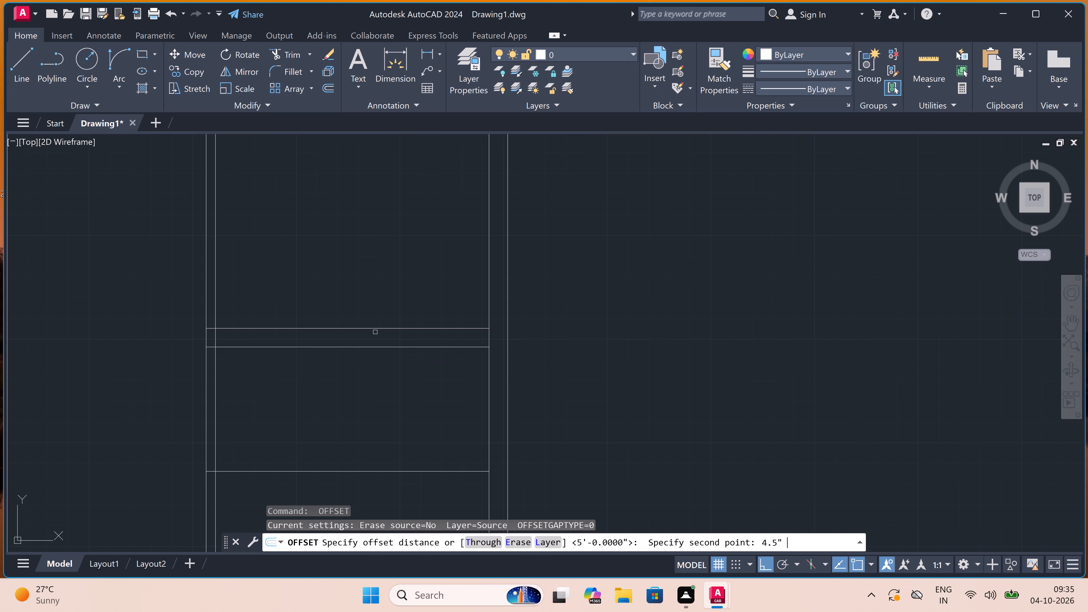
click(342, 348)
click(339, 333)
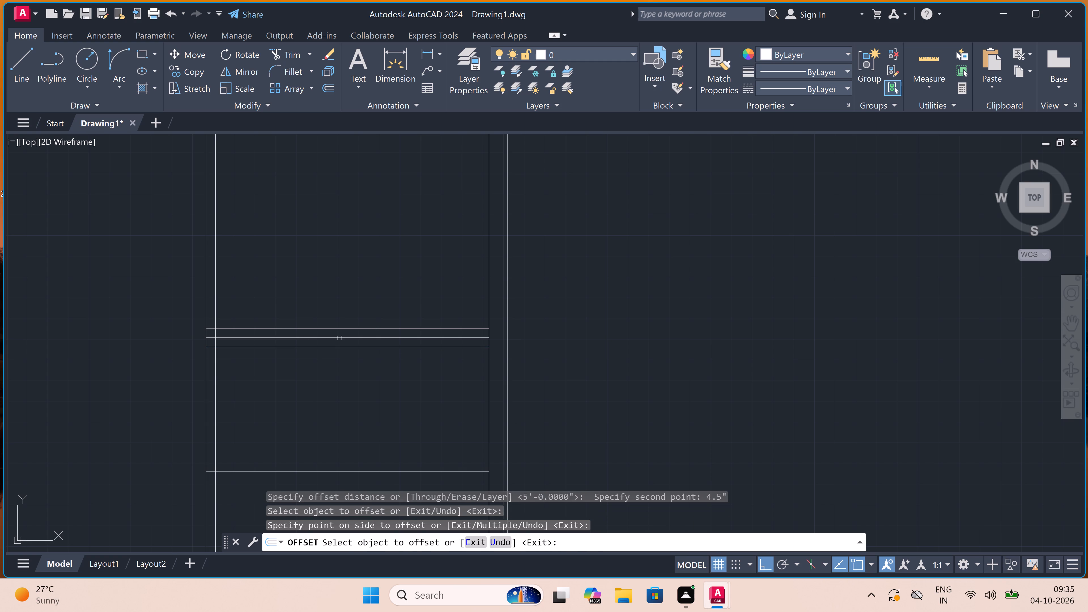
Offset the single horizontal line below the rightmost room's cross wall by 4.5" upward to form a second cross wall.
click(345, 471)
click(343, 451)
key(Escape)
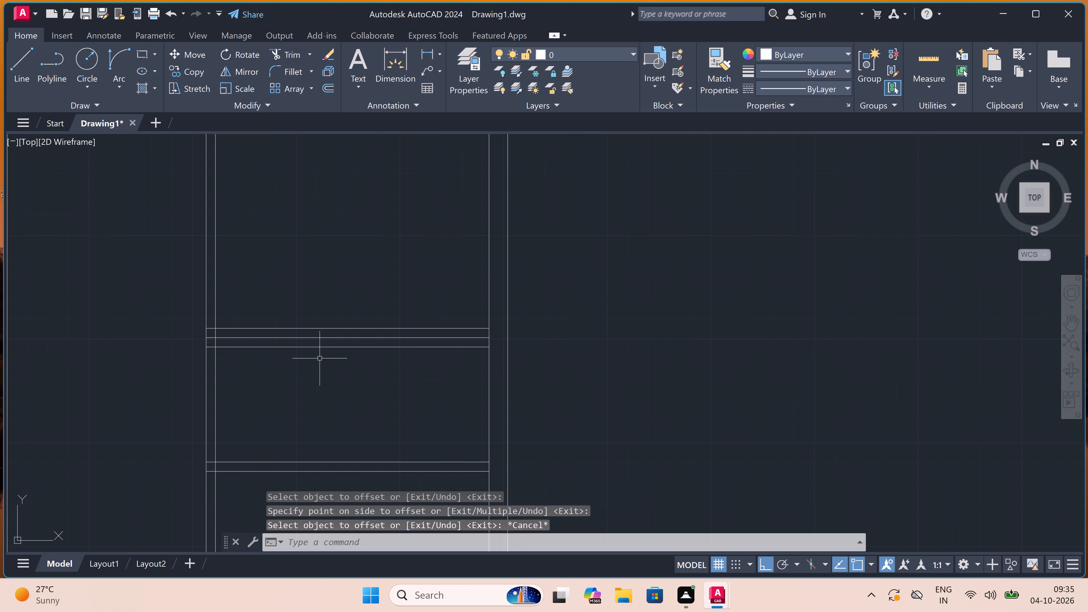
Delete the lowest of the upper cross wall's three lines, leaving a 4.5" wall.
click(307, 347)
key(Delete)
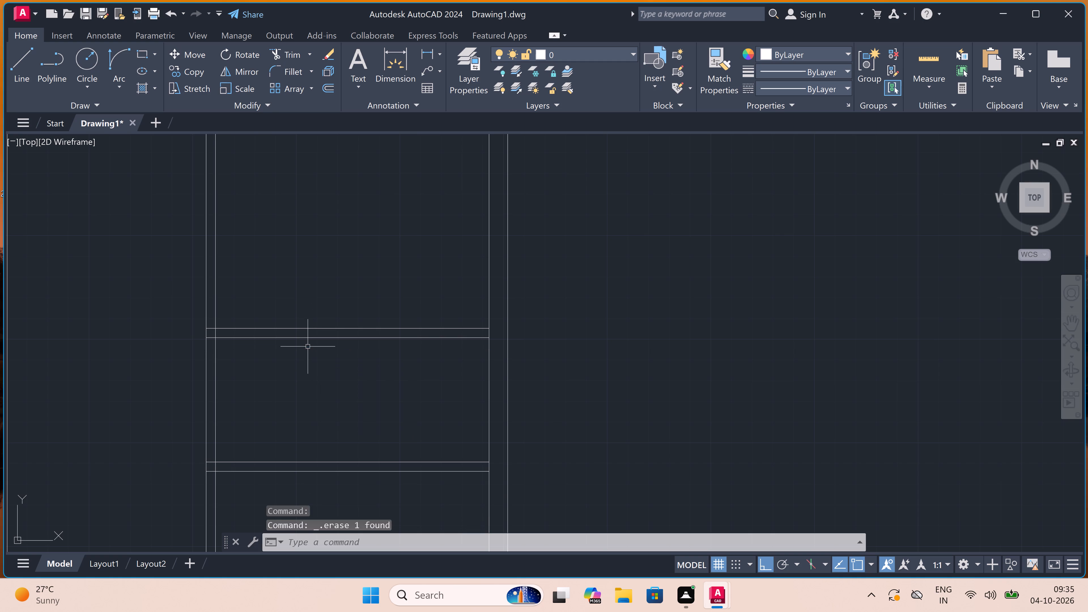
Offset the lower line of the second 4.5" cross wall 4' downward in the rightmost room.
scroll(309, 346, down, 3)
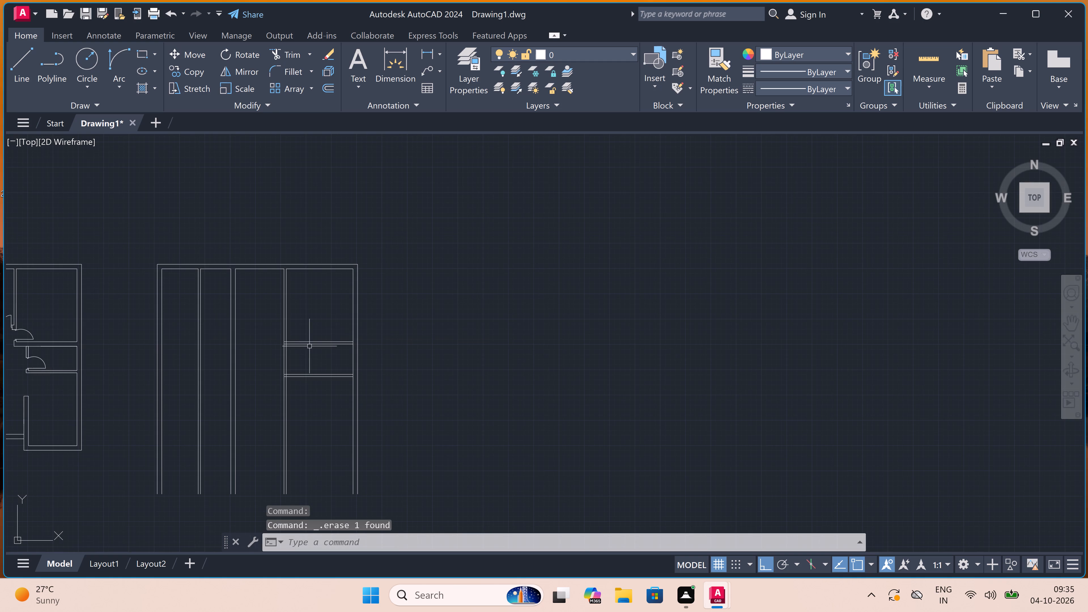
scroll(311, 371, up, 1)
text(o)
key(space)
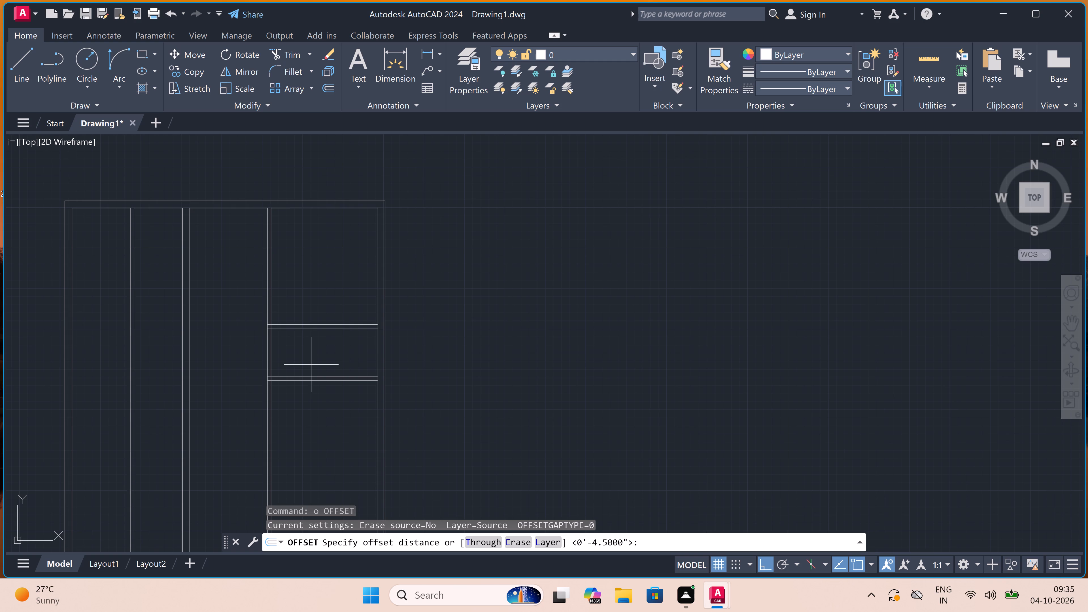
scroll(314, 348, down, 2)
scroll(322, 368, up, 3)
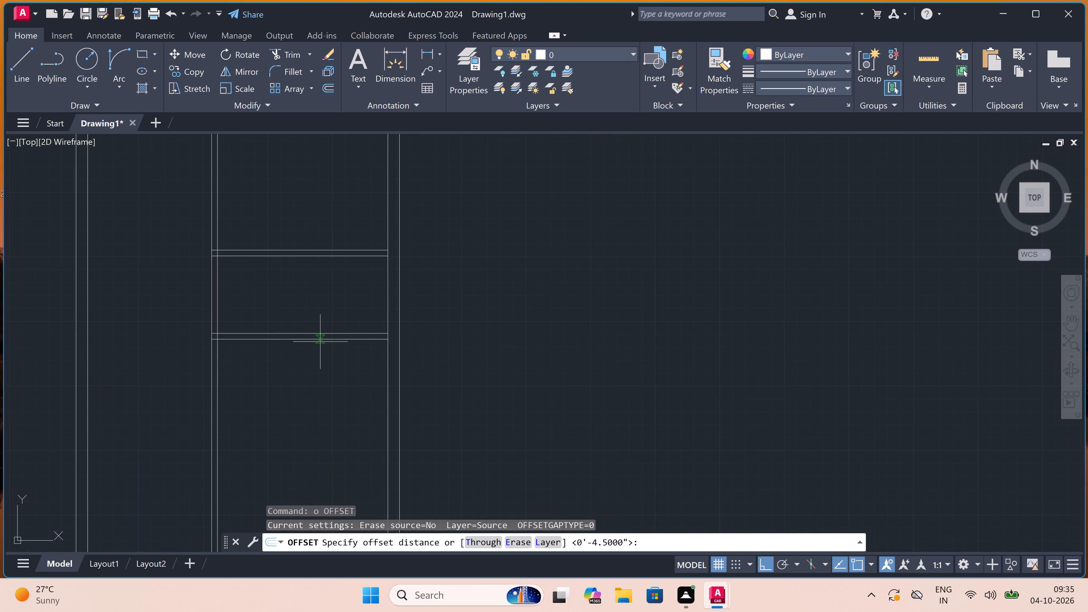
scroll(320, 342, up, 1)
drag(320, 341, 322, 345)
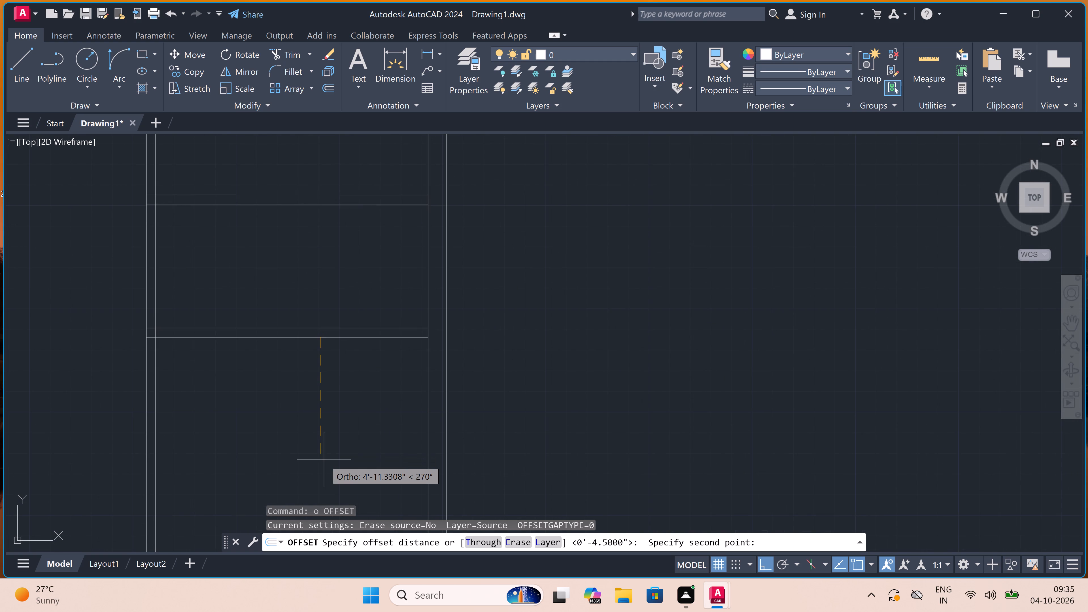
text(4')
key(space)
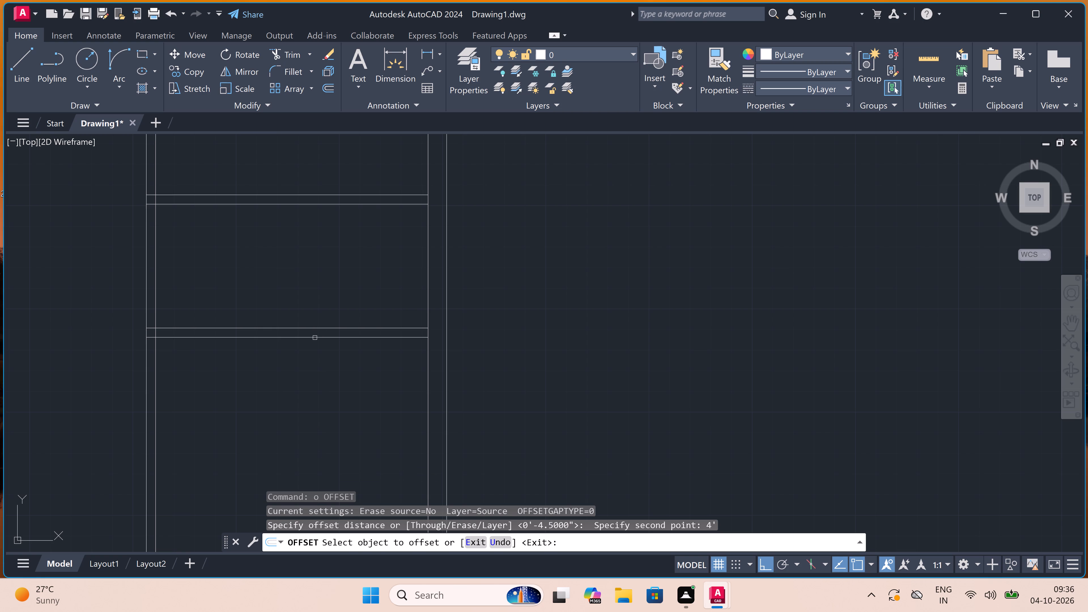
drag(315, 338, 315, 341)
click(326, 409)
key(Escape)
Offset the new horizontal line by 9" downward to form a third cross wall.
key(space)
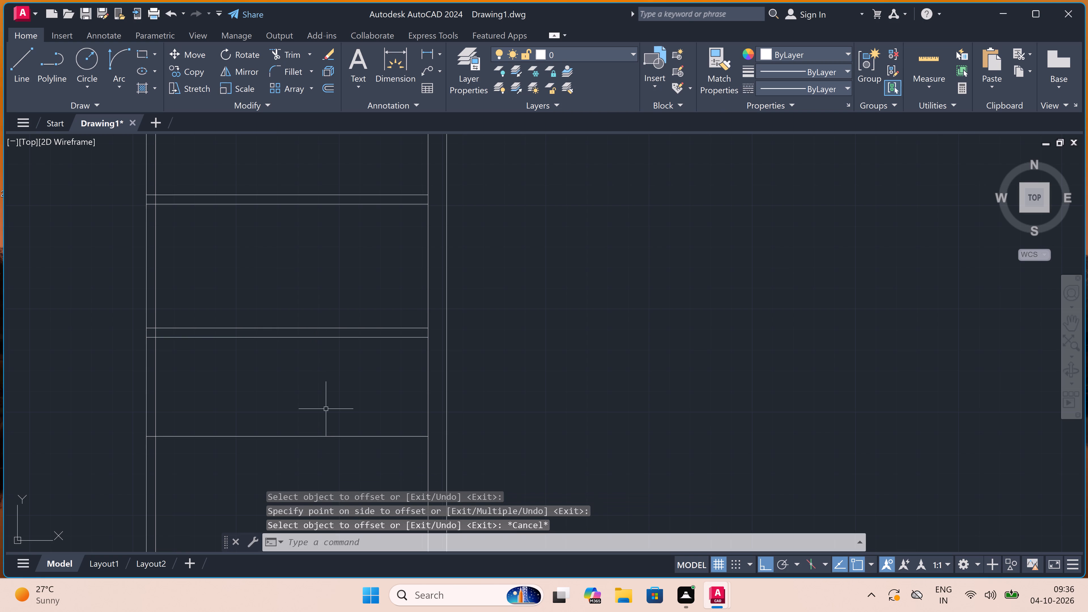
click(320, 433)
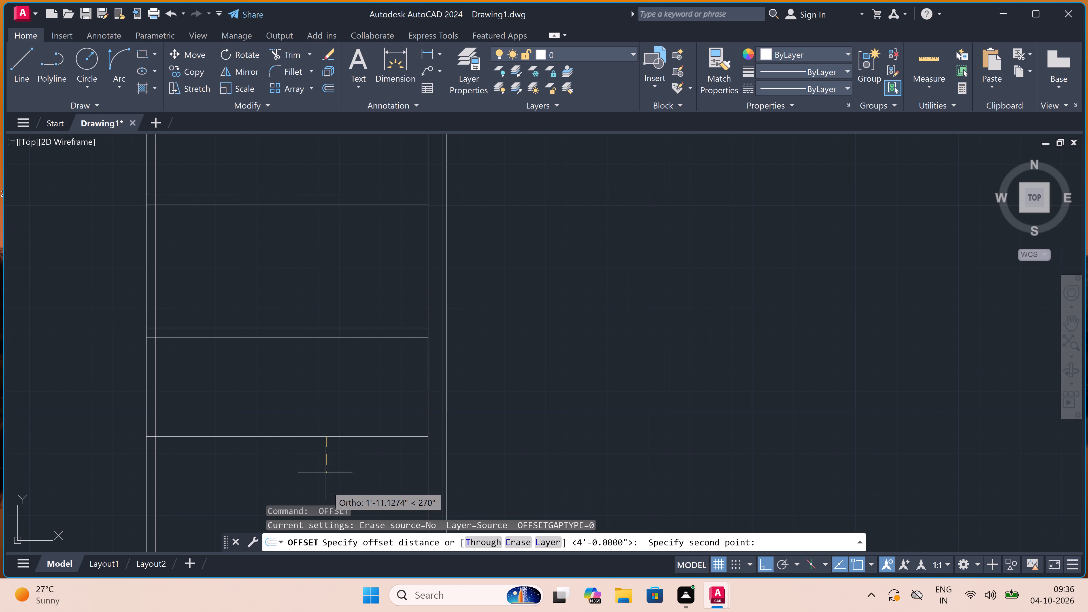
text(9")
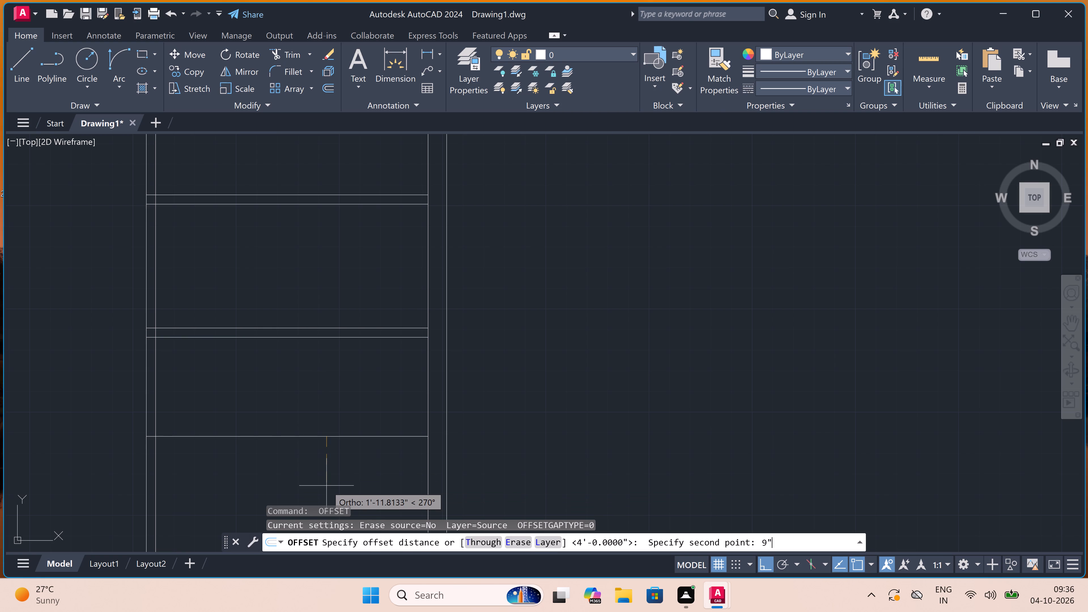
key(space)
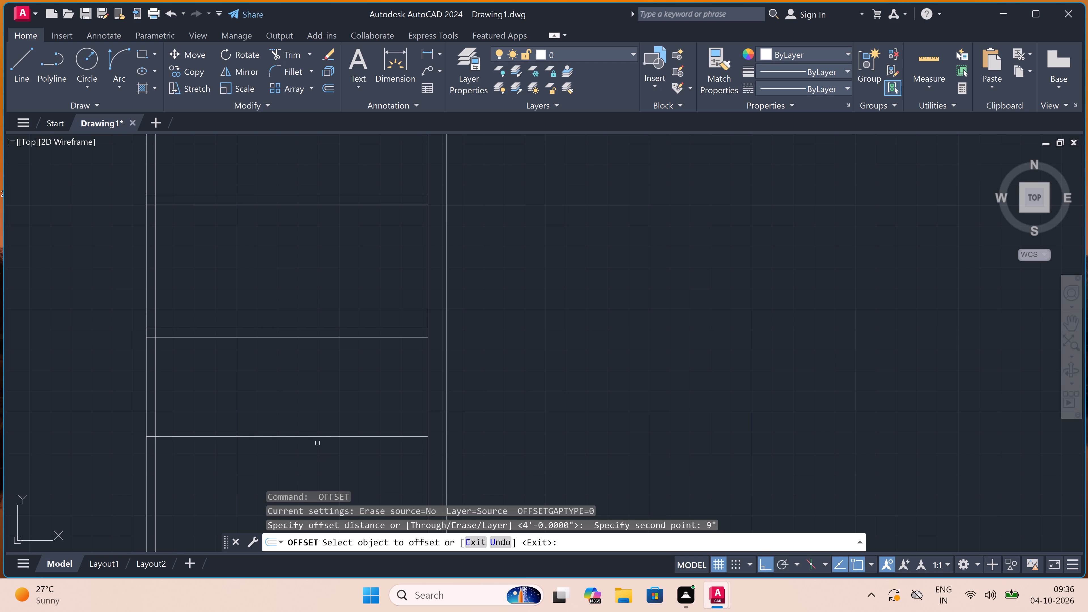
click(315, 437)
click(315, 468)
scroll(304, 419, down, 4)
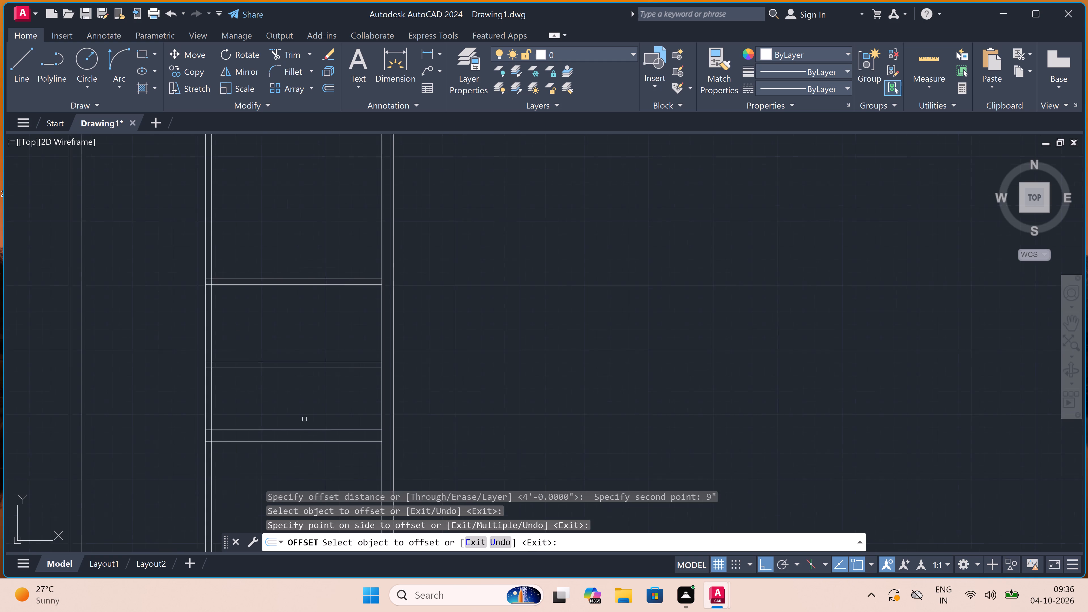
scroll(286, 439, up, 2)
key(Escape)
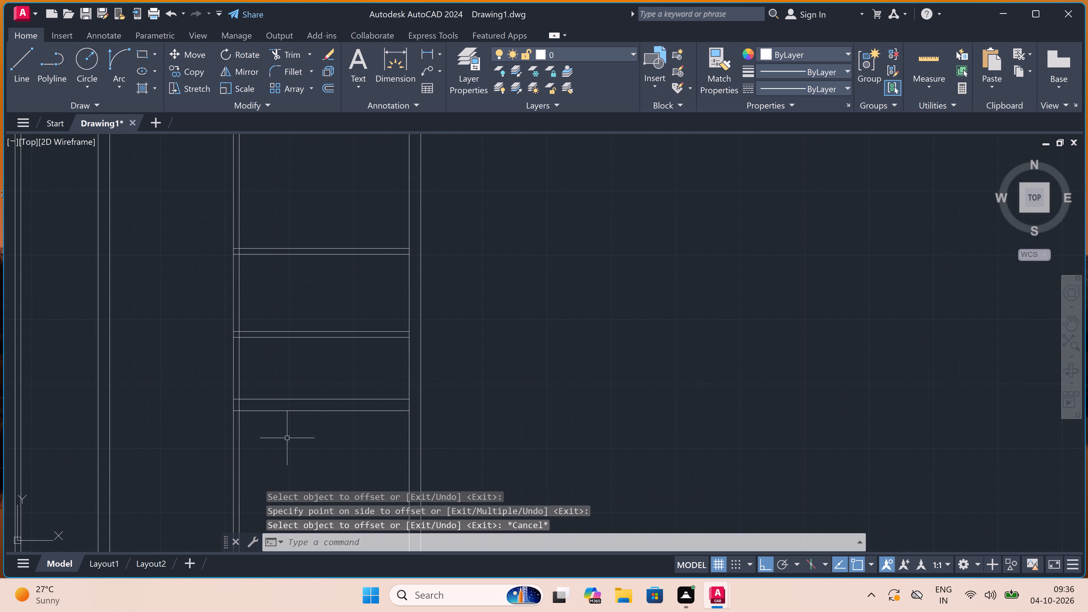
Draw a line 7' left from the upper cross wall's right end along its lower face, then straight down to the 9" wall's lower line.
text(l)
key(space)
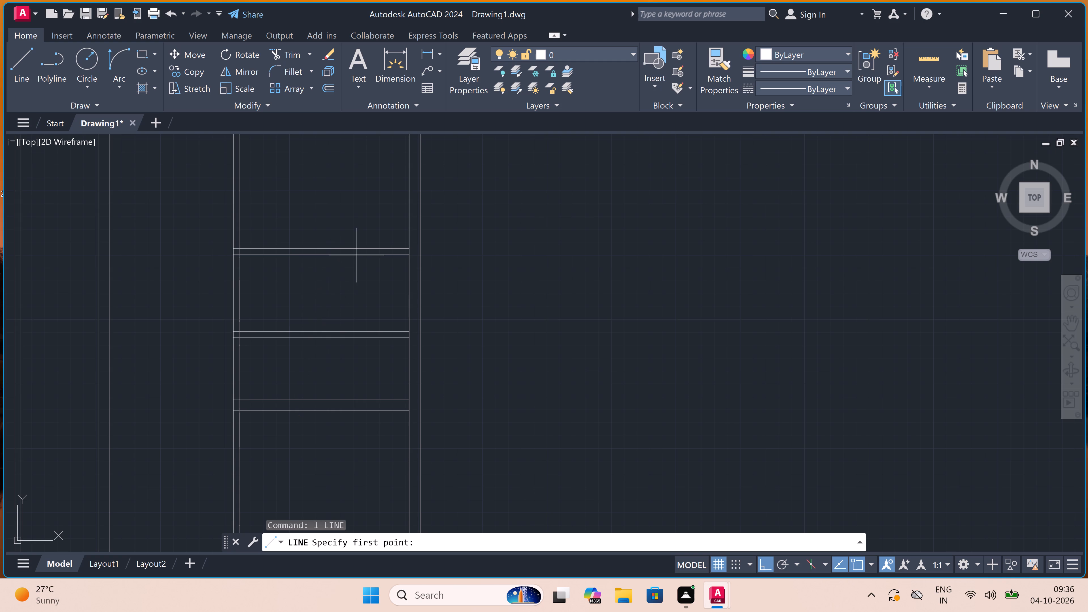
triple_click(408, 253)
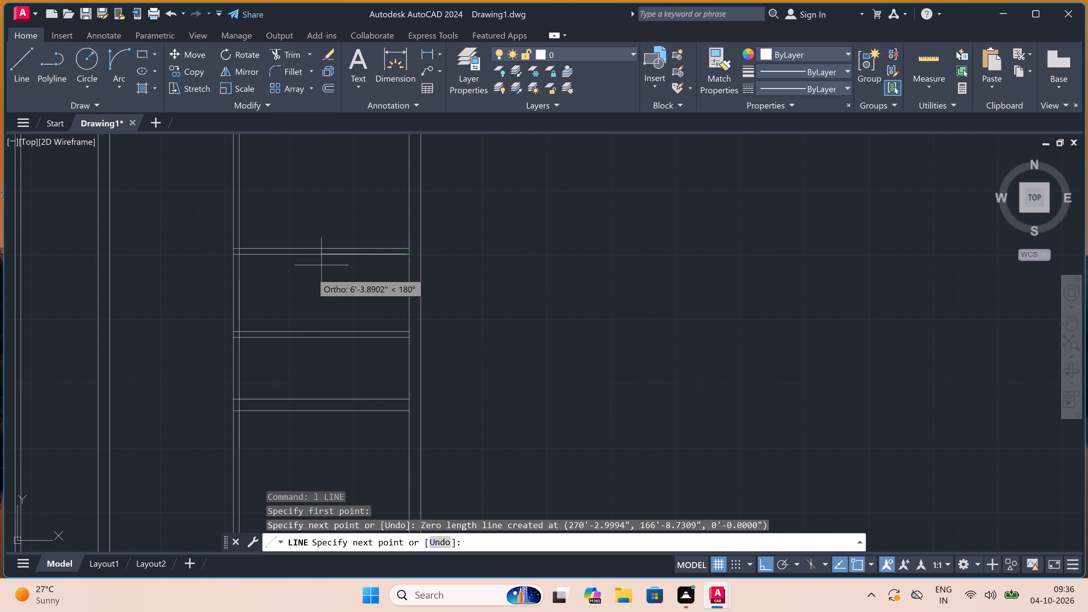
key(7)
key(apostrophe)
key(space)
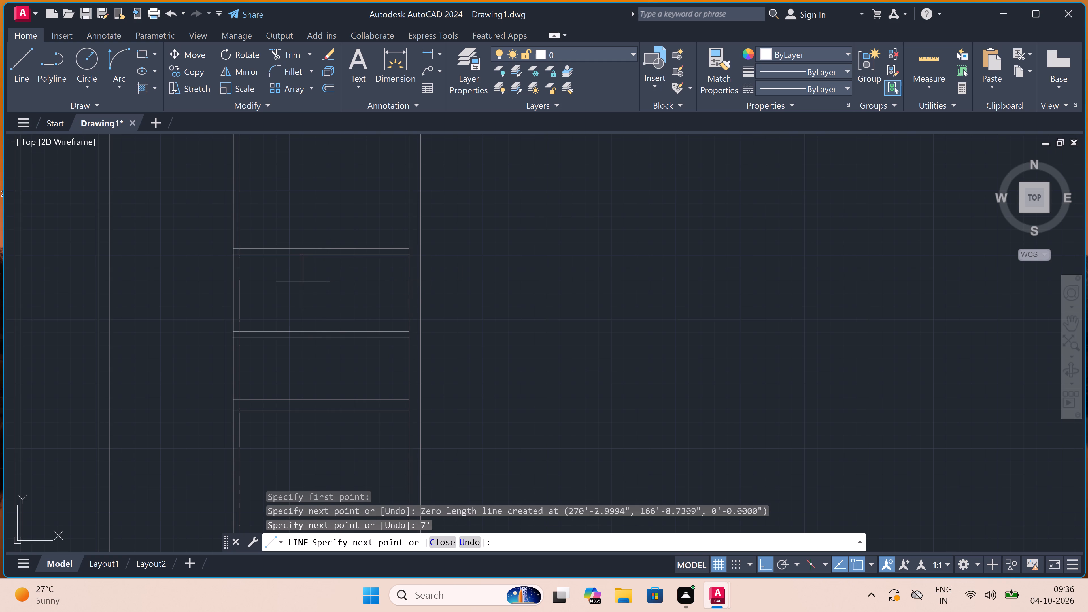
click(297, 411)
key(Escape)
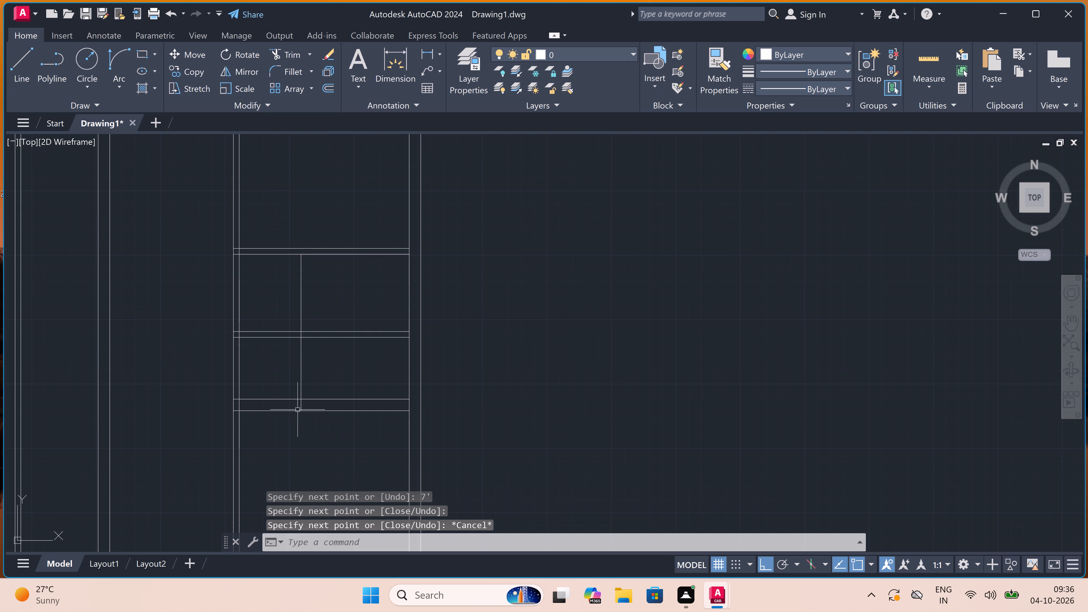
Trim the vertical line between the two lower cross walls, and cut both walls back from the left partition to that line.
text(tr)
key(space)
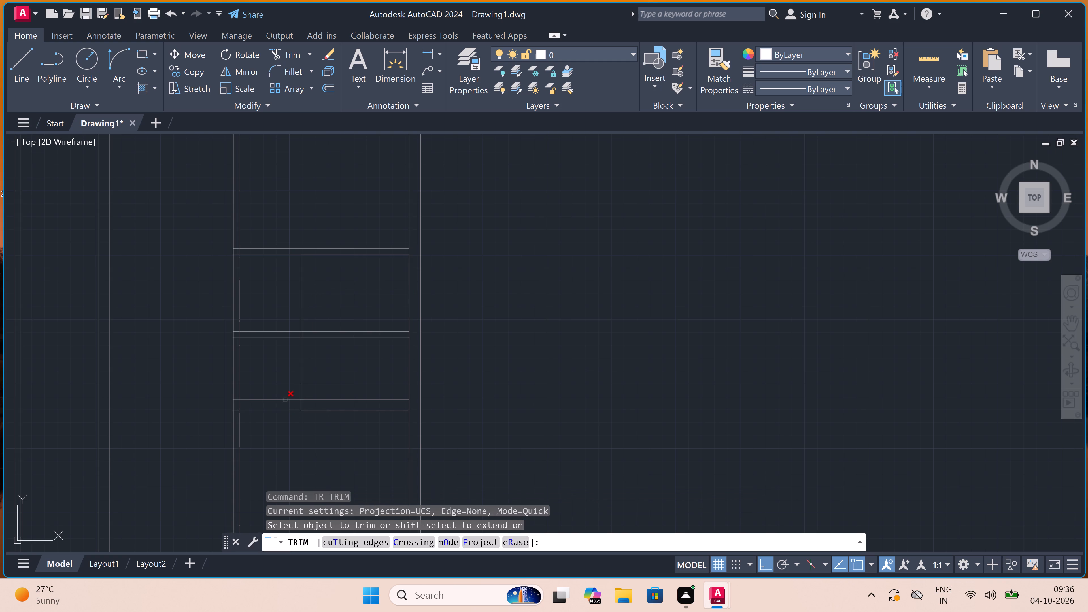
click(269, 379)
click(329, 375)
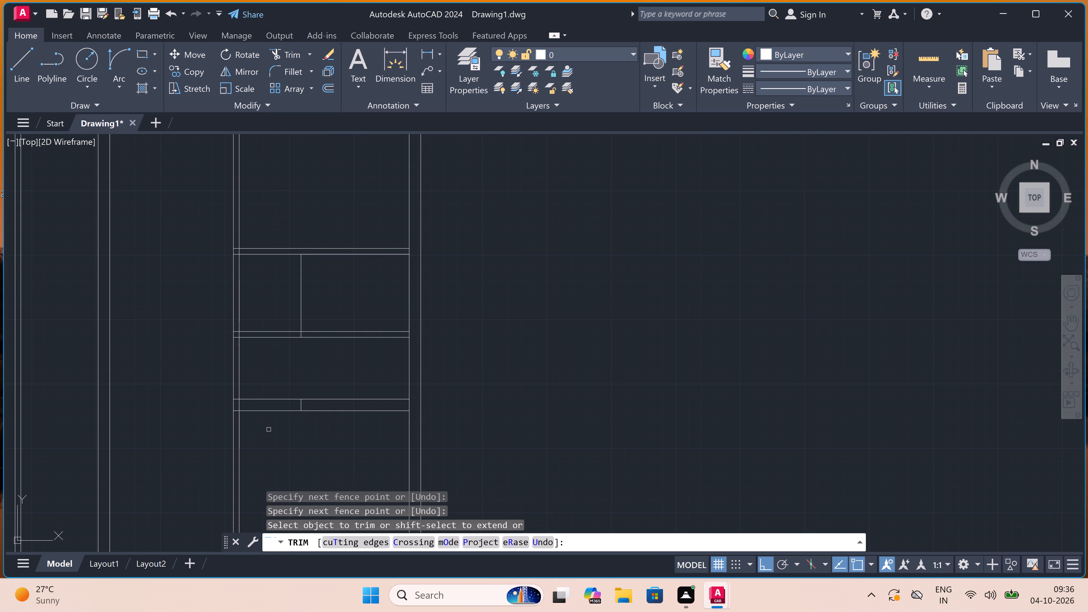
click(249, 444)
click(252, 316)
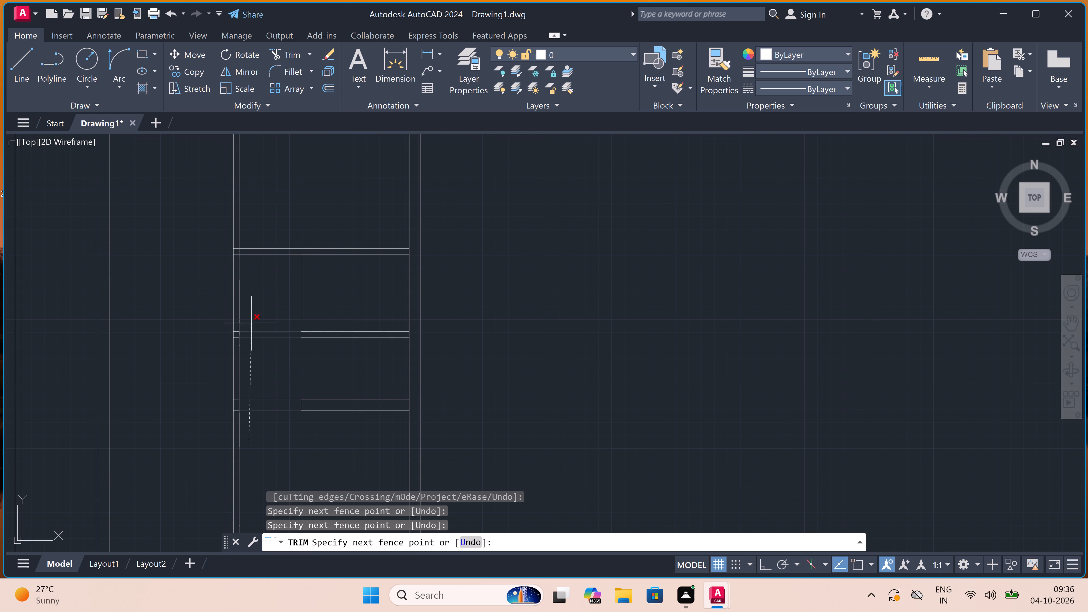
scroll(261, 300, up, 1)
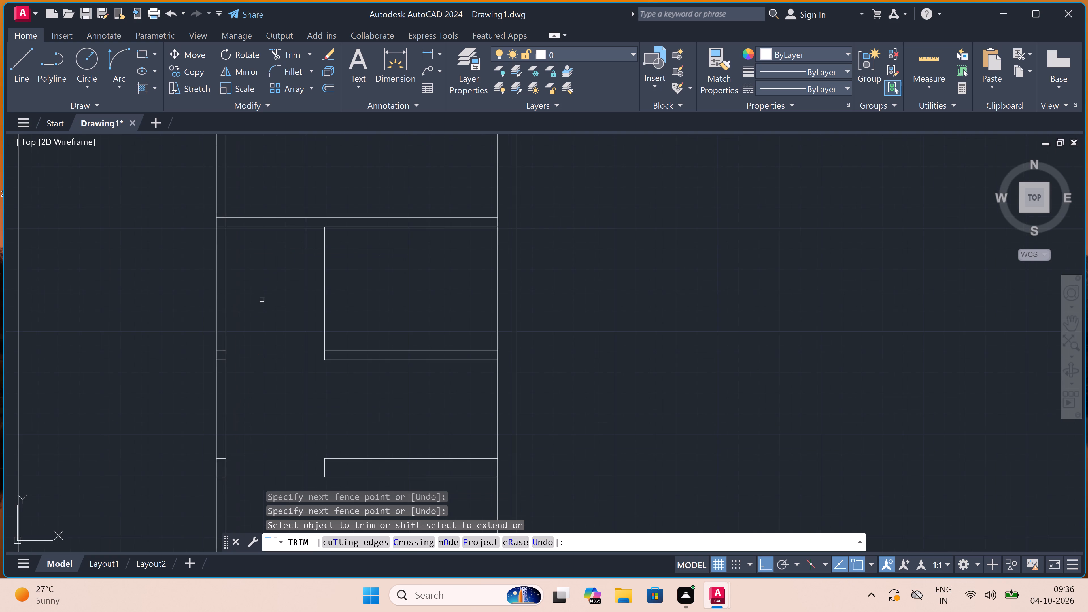
scroll(262, 300, down, 1)
scroll(279, 276, up, 1)
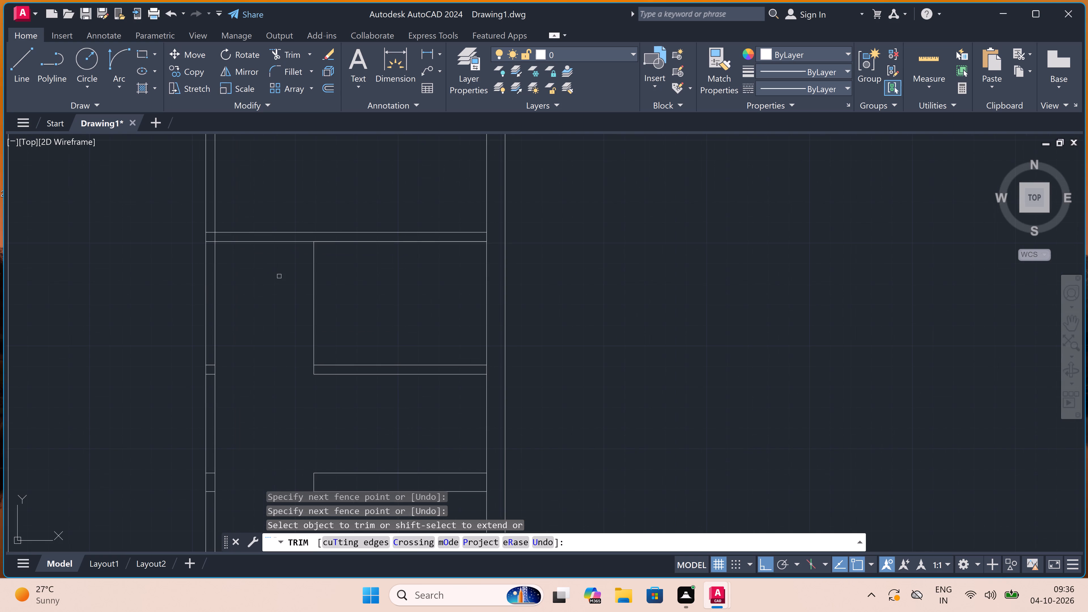
key(Escape)
Draw the partition's outer face 4.5" left of the vertical line, down to the second cross wall's lower line and across to its end.
text(l)
key(space)
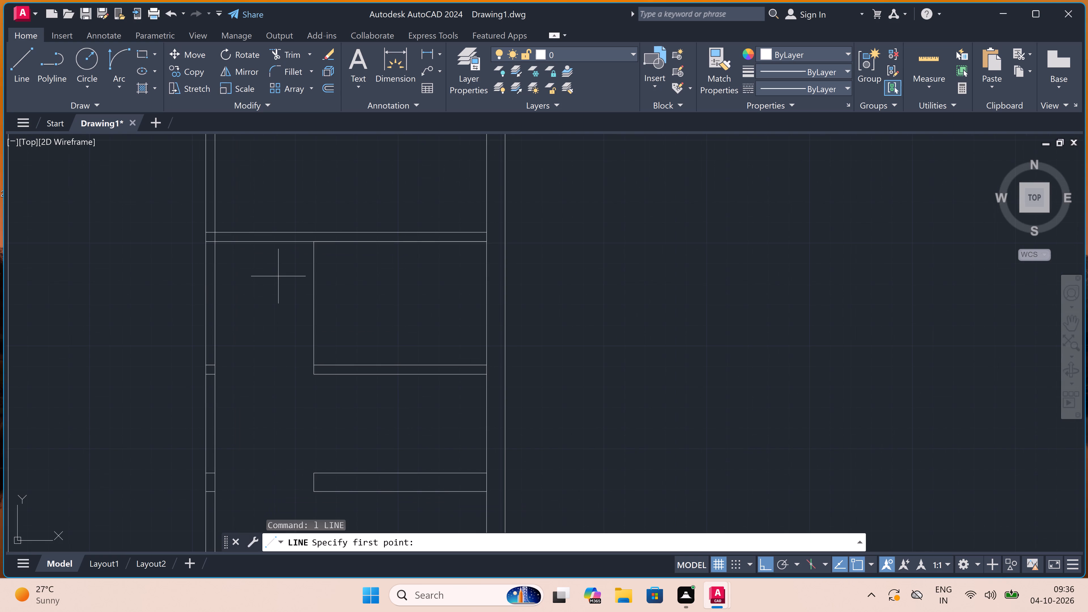
scroll(301, 216, up, 1)
double_click(322, 259)
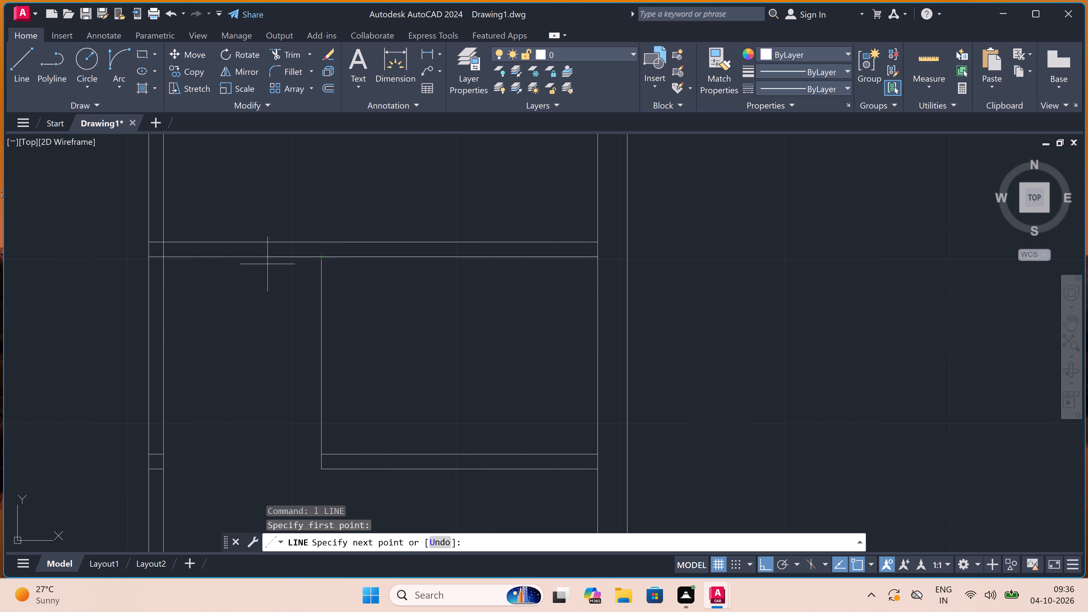
text(4.5)
text(")
key(space)
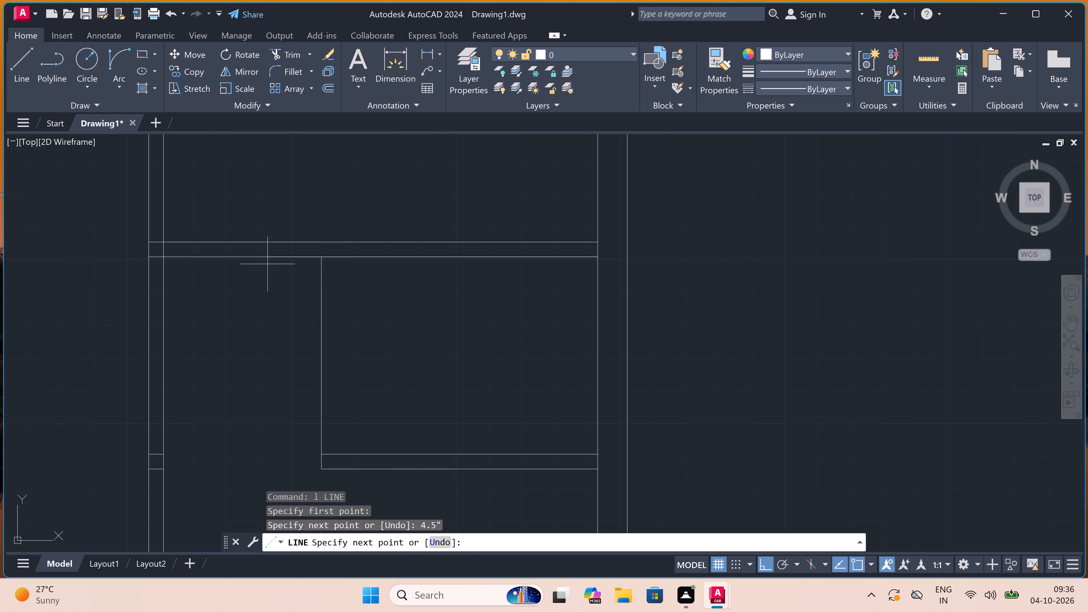
scroll(267, 264, down, 2)
scroll(282, 347, up, 2)
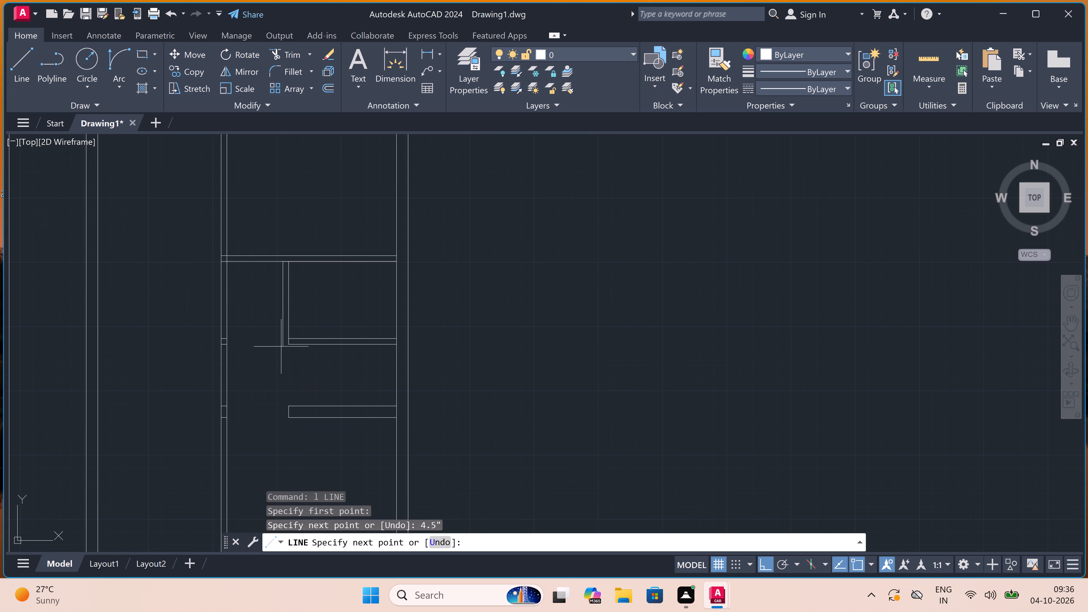
scroll(282, 346, down, 1)
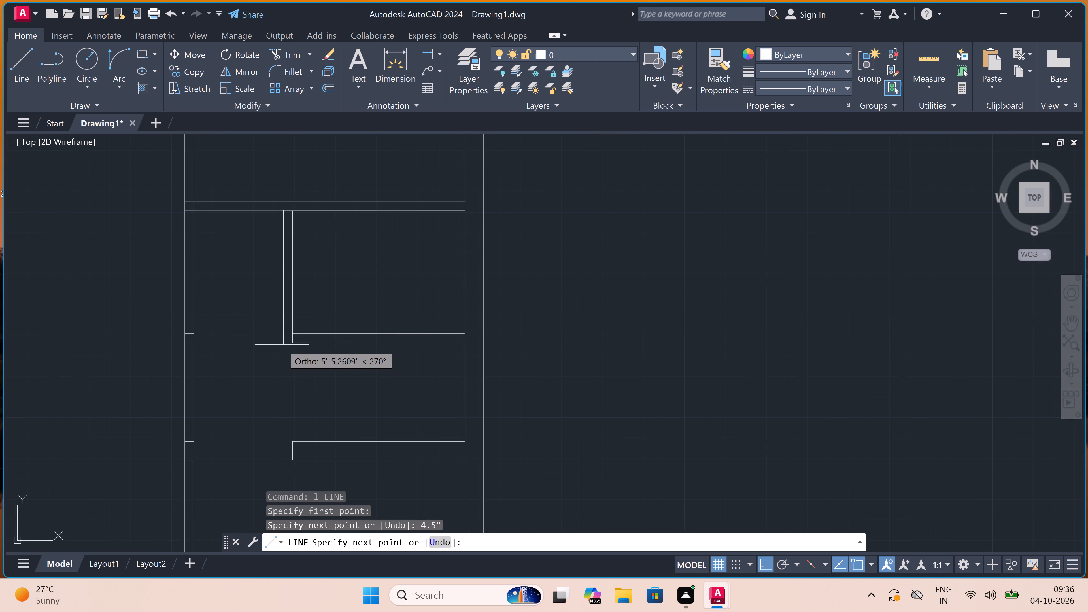
scroll(285, 339, up, 3)
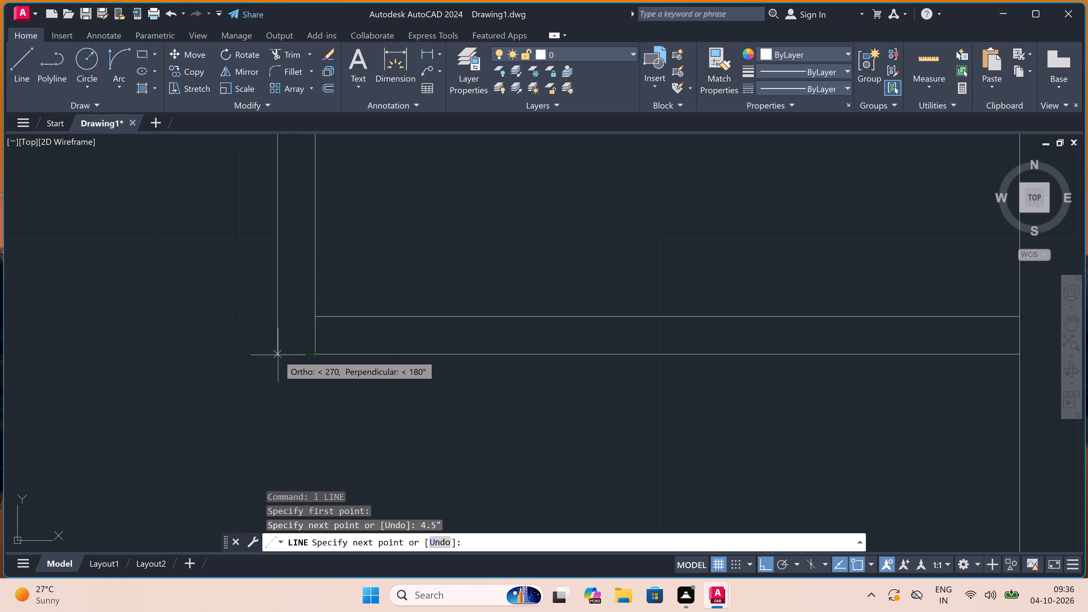
click(278, 355)
click(316, 354)
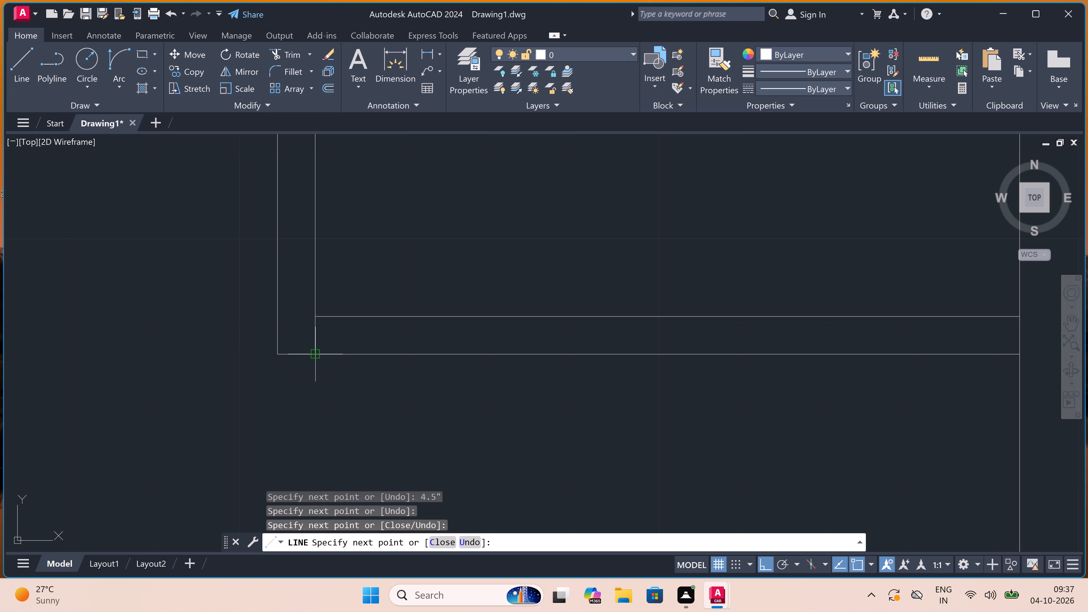
key(Escape)
Trim the inner vertical line's stub across the second cross wall at the new partition's bottom corner.
text(tr)
key(space)
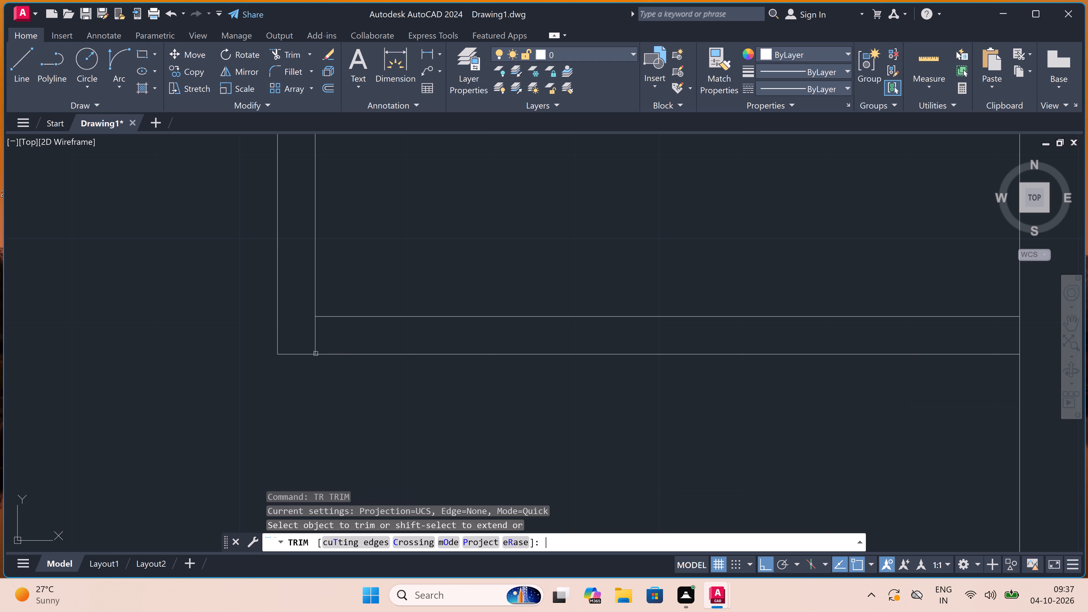
double_click(308, 341)
click(330, 339)
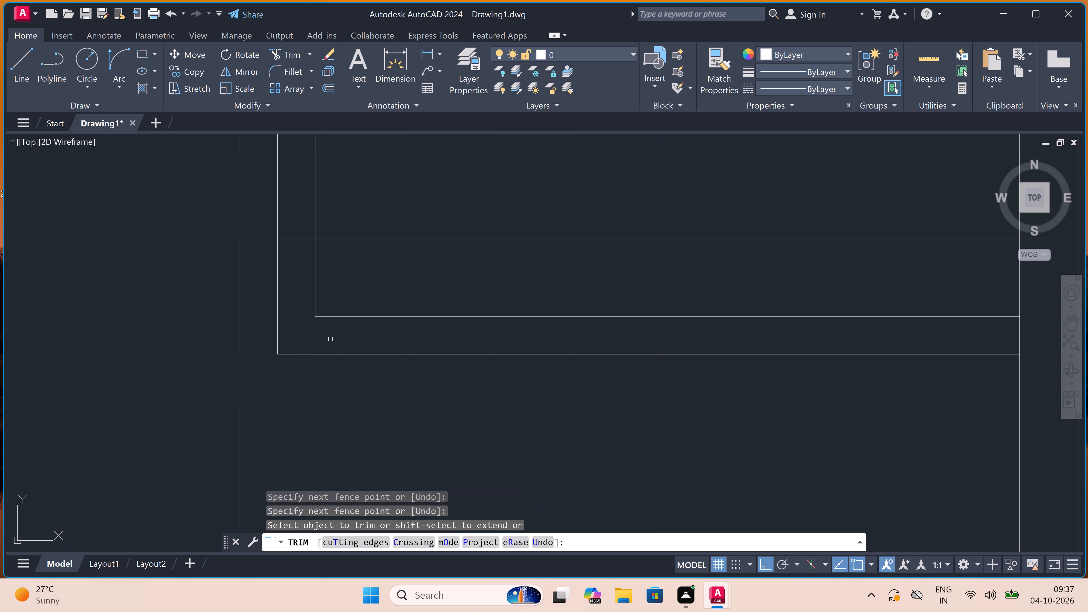
Trim the upper cross wall's lower line between the two faces of the new partition to open their junction.
scroll(267, 410, down, 4)
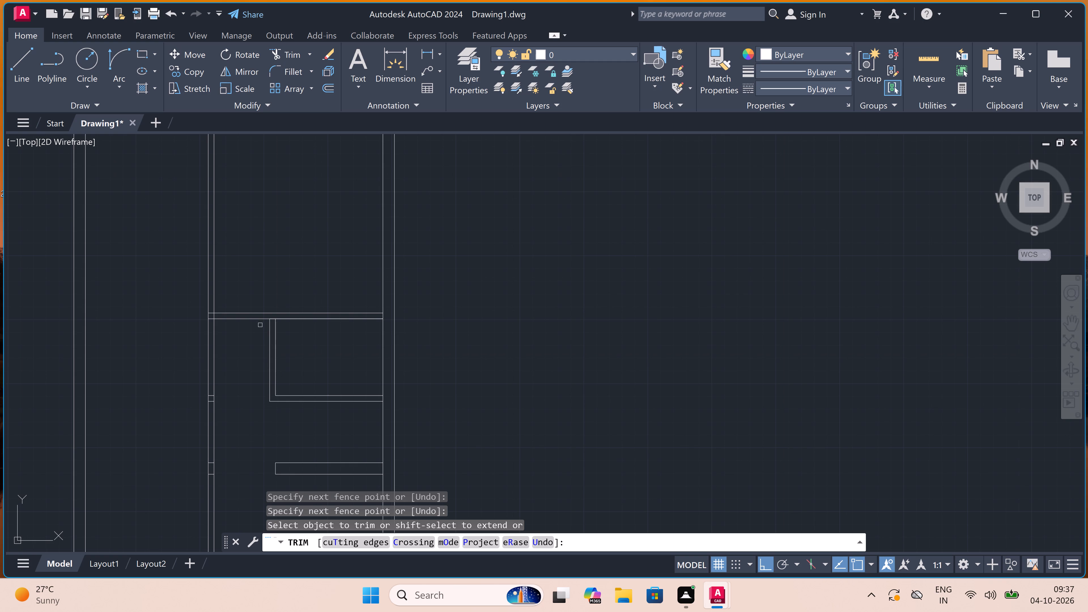
scroll(270, 317, up, 6)
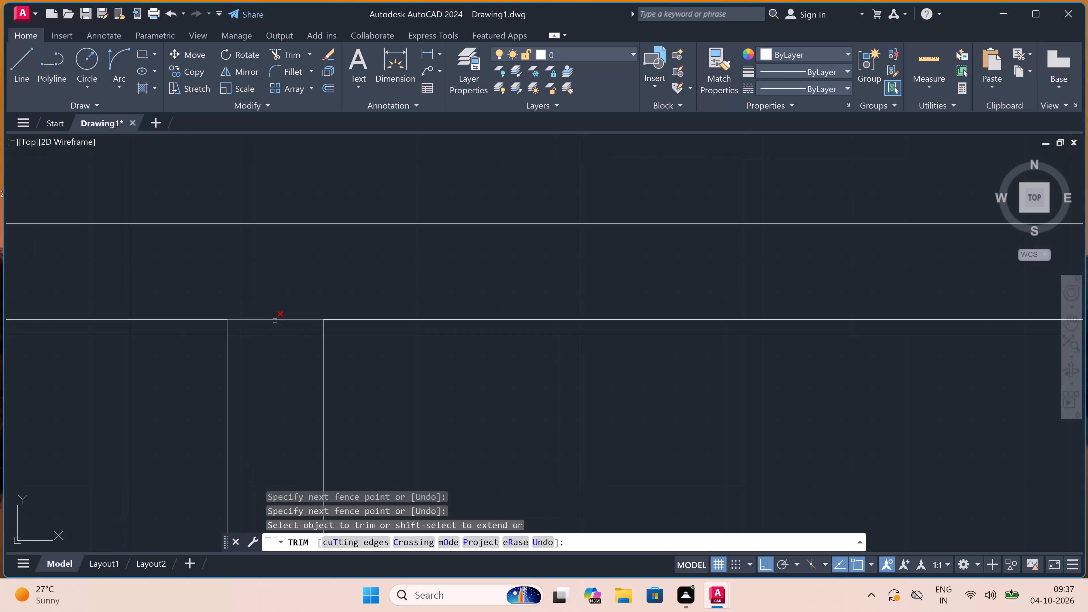
triple_click(275, 320)
click(275, 320)
scroll(275, 320, down, 4)
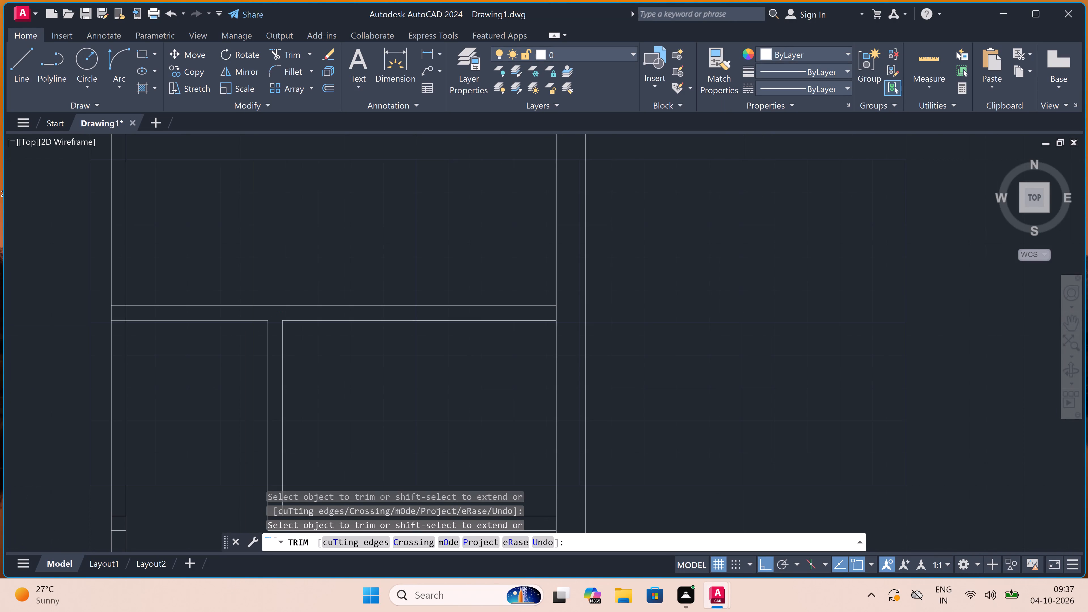
Trim the outer wall's inner line between the upper cross wall's two faces at its right end.
scroll(560, 317, up, 3)
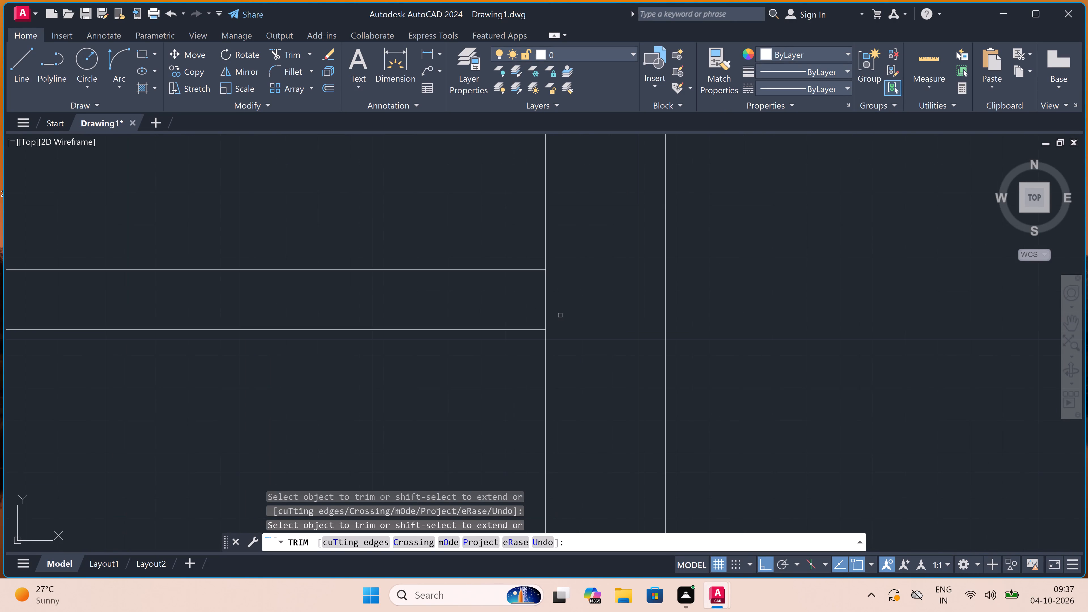
double_click(553, 298)
click(494, 305)
scroll(494, 305, down, 6)
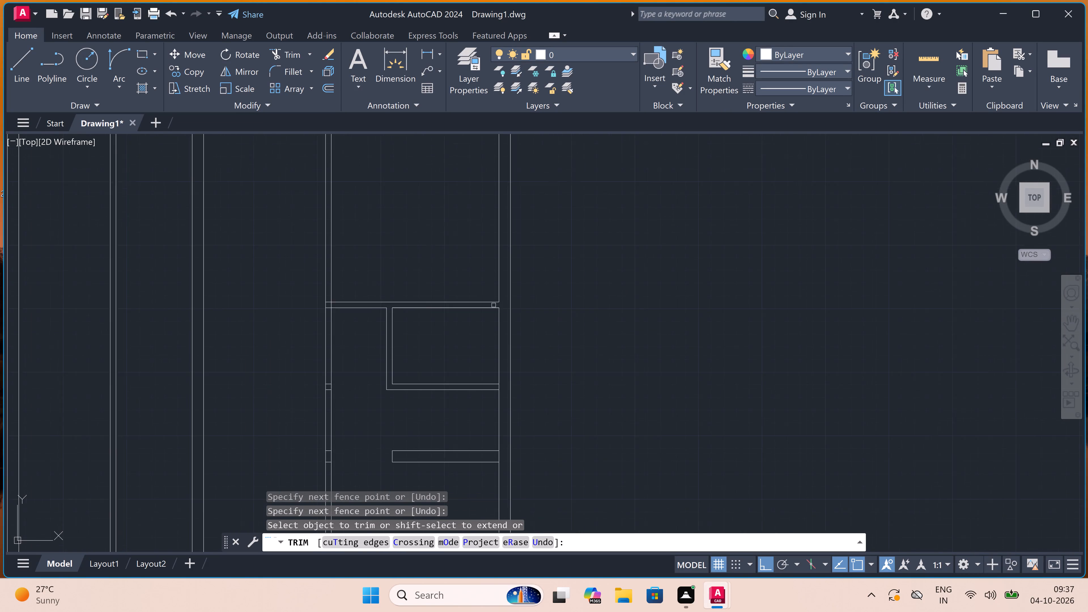
Trim the upper cross wall's upper line and the left partition's right face where they overlap at the wall's left end.
scroll(422, 299, up, 2)
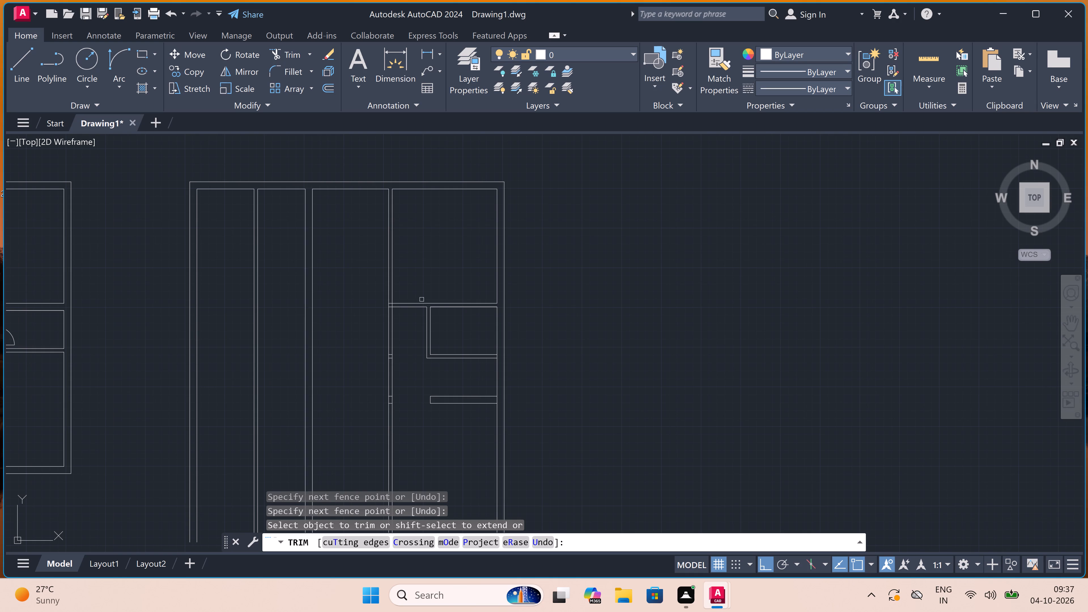
scroll(422, 299, up, 1)
scroll(299, 321, up, 3)
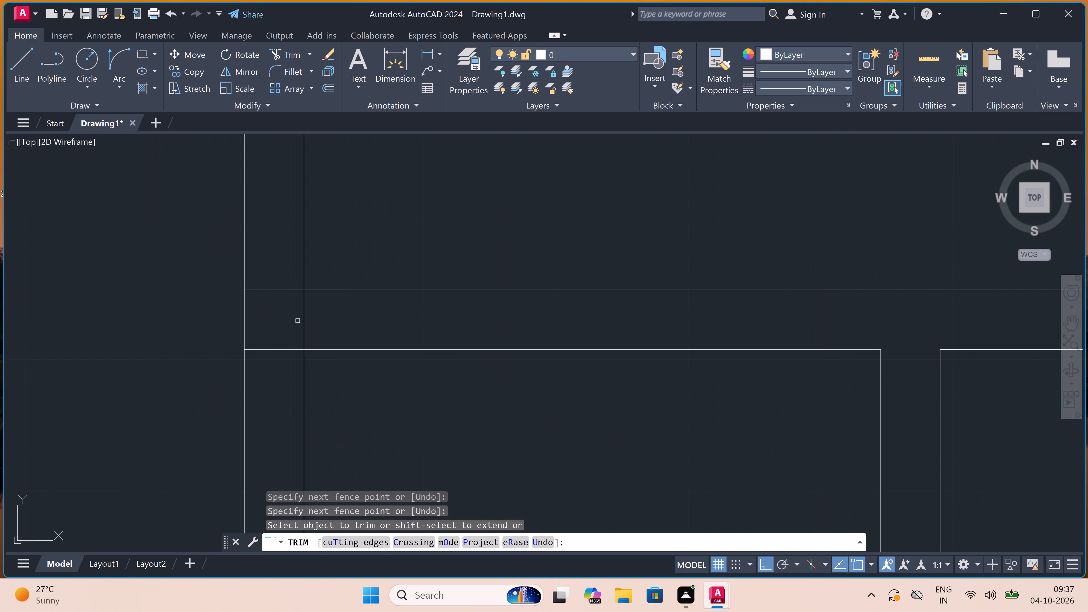
click(270, 319)
double_click(273, 250)
click(279, 325)
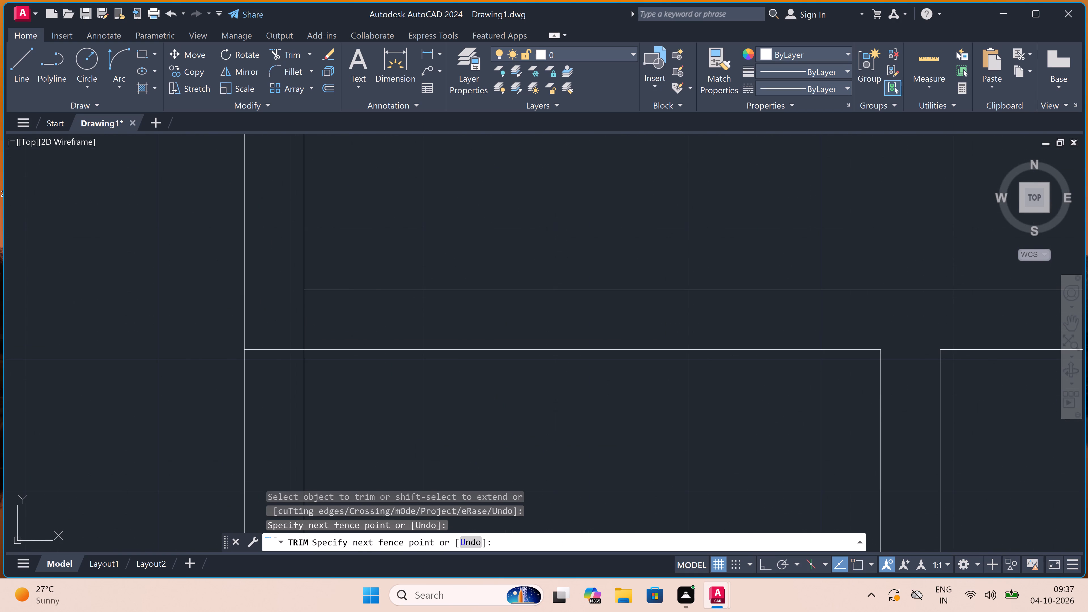
click(379, 307)
scroll(304, 311, down, 1)
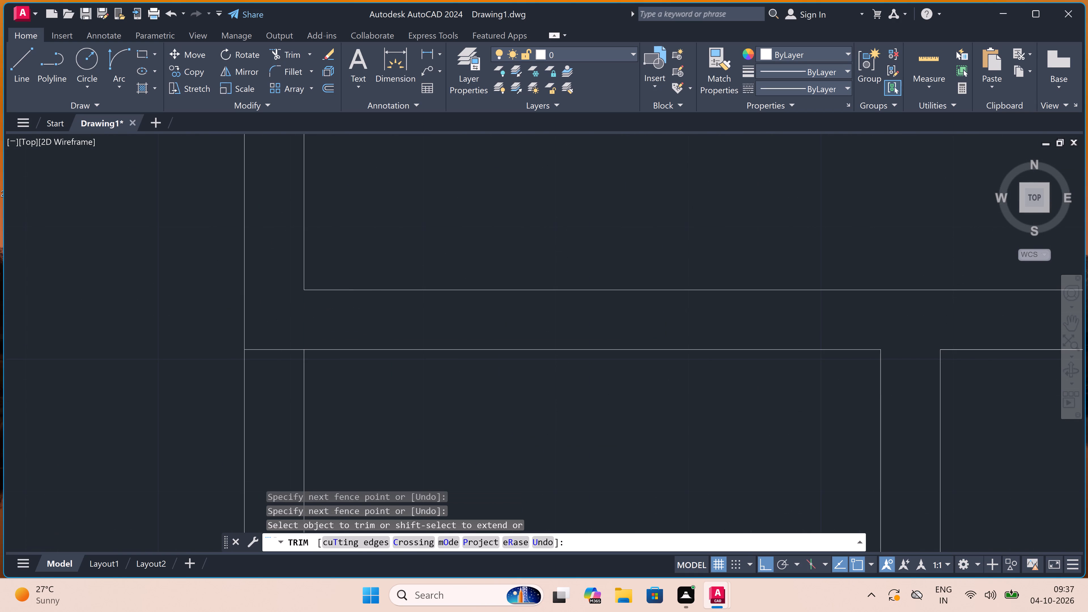
scroll(304, 311, down, 3)
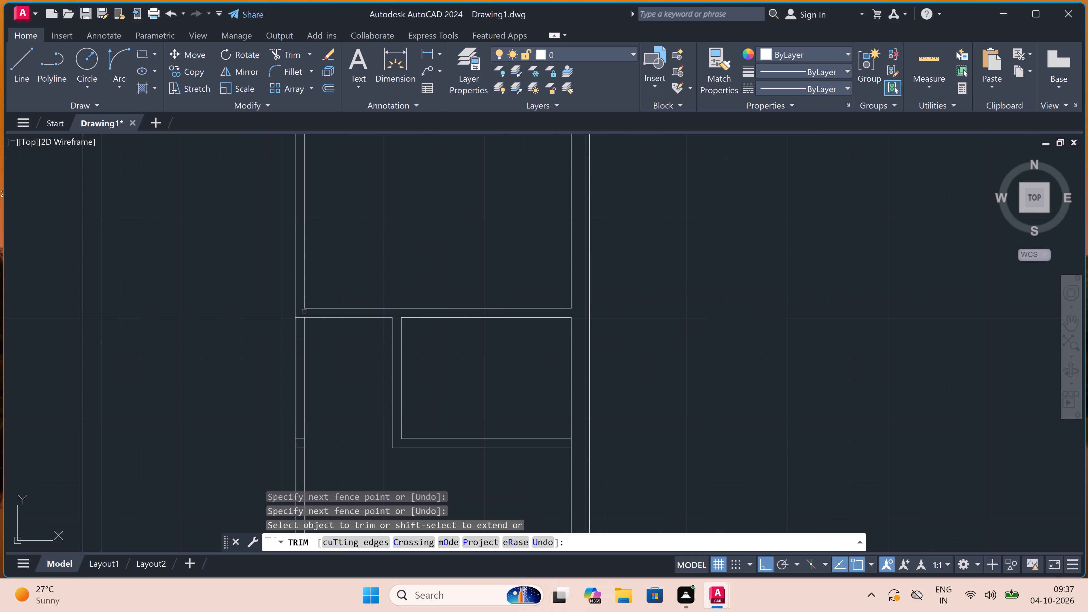
scroll(304, 311, down, 3)
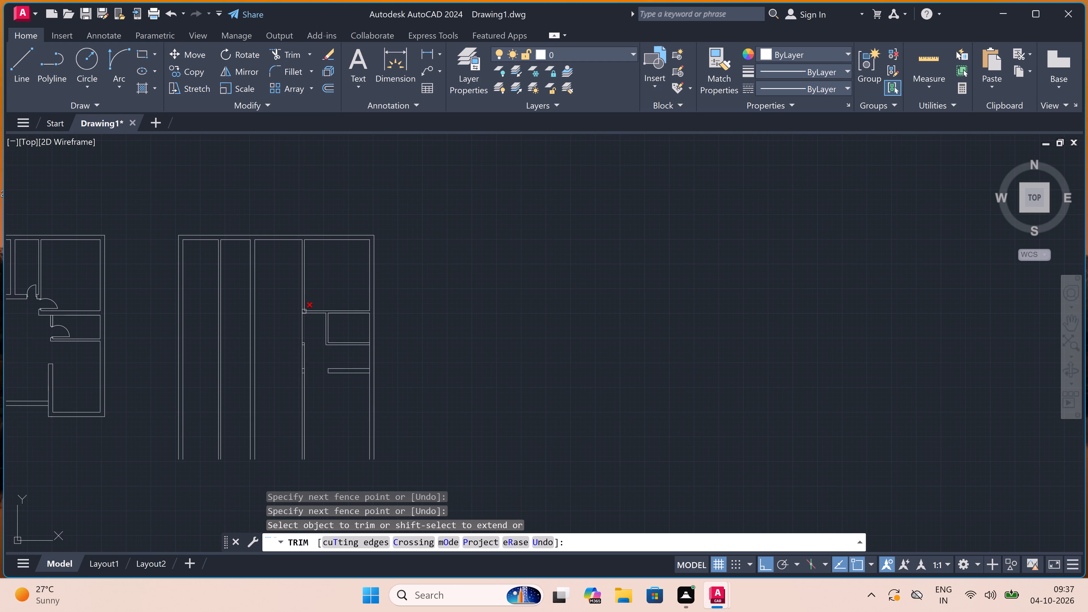
Trim both faces of the left partition from the upper cross wall down to the second cross wall's stub.
scroll(304, 311, up, 2)
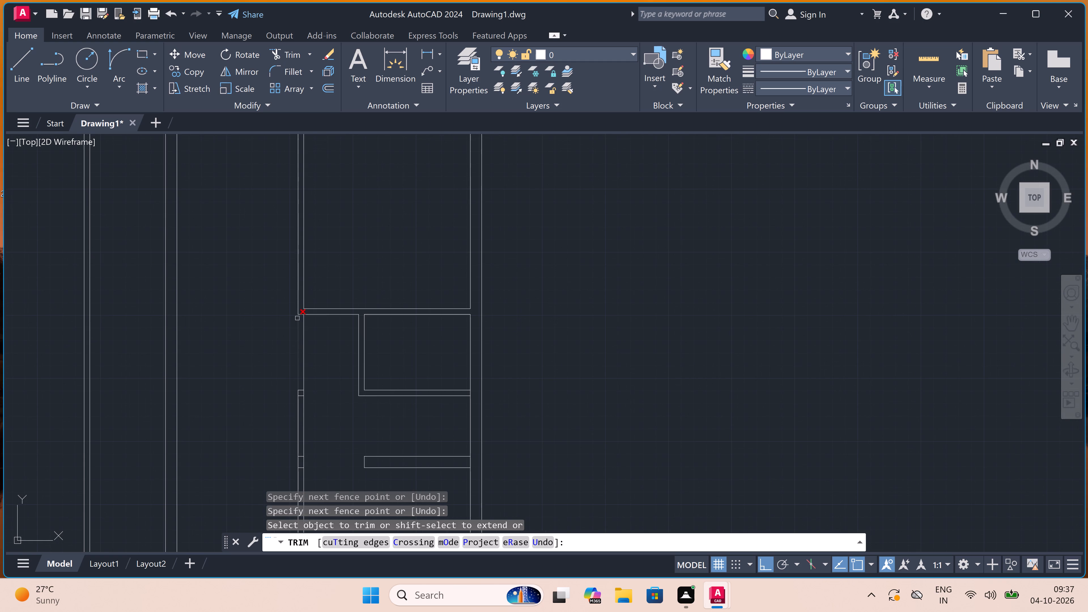
scroll(297, 318, up, 2)
scroll(297, 318, down, 3)
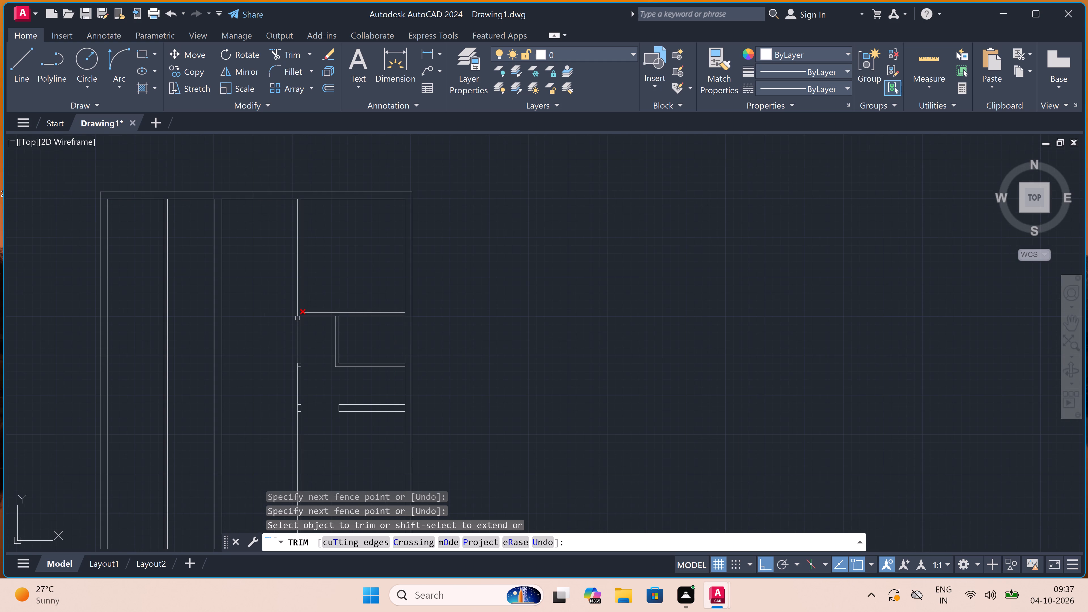
scroll(297, 318, up, 2)
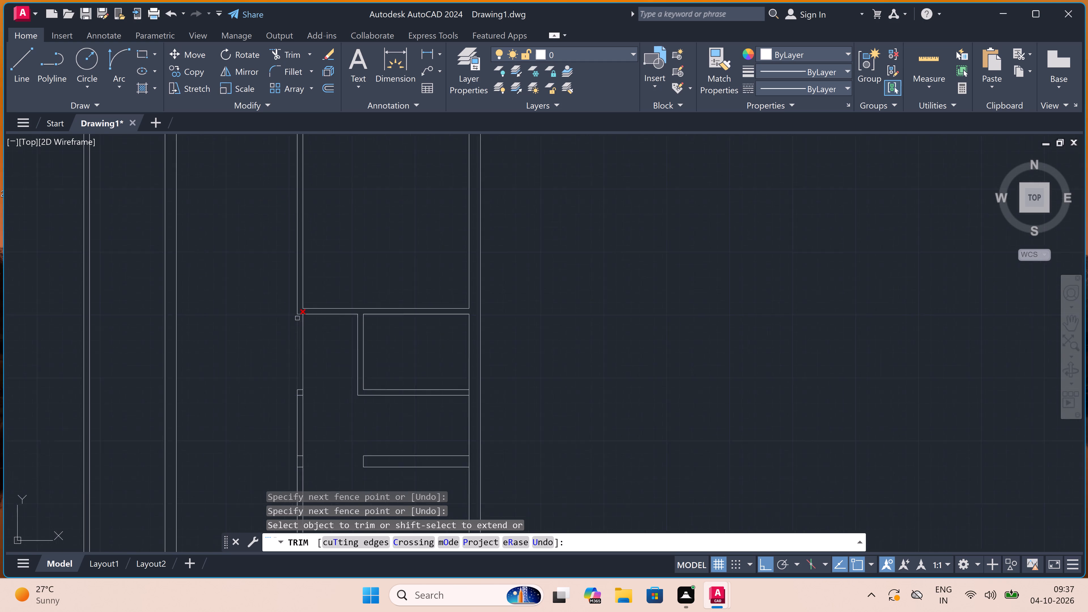
scroll(297, 318, up, 1)
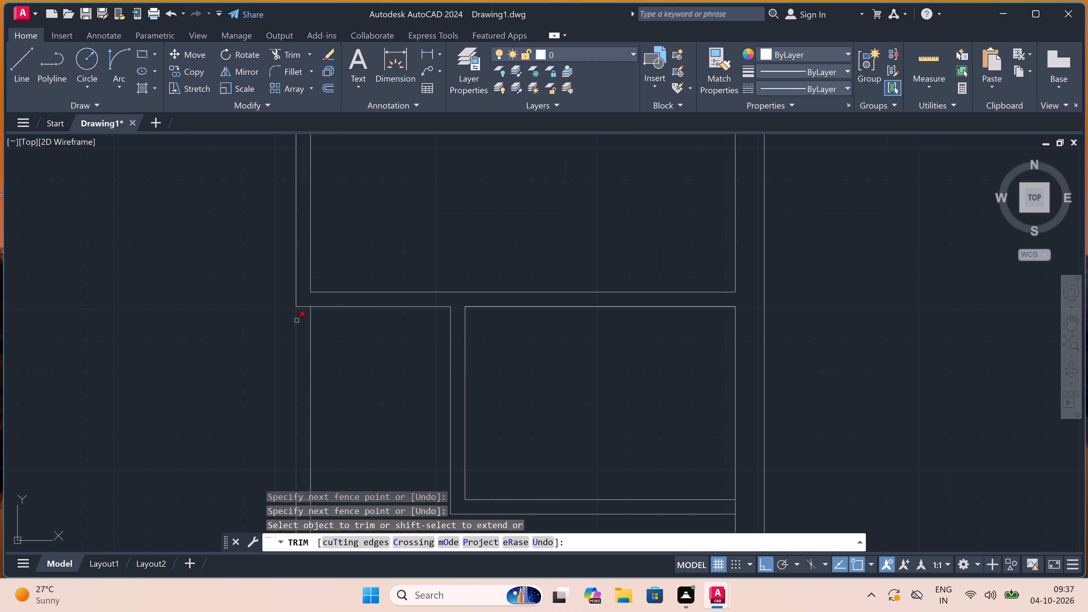
scroll(297, 320, down, 3)
click(286, 337)
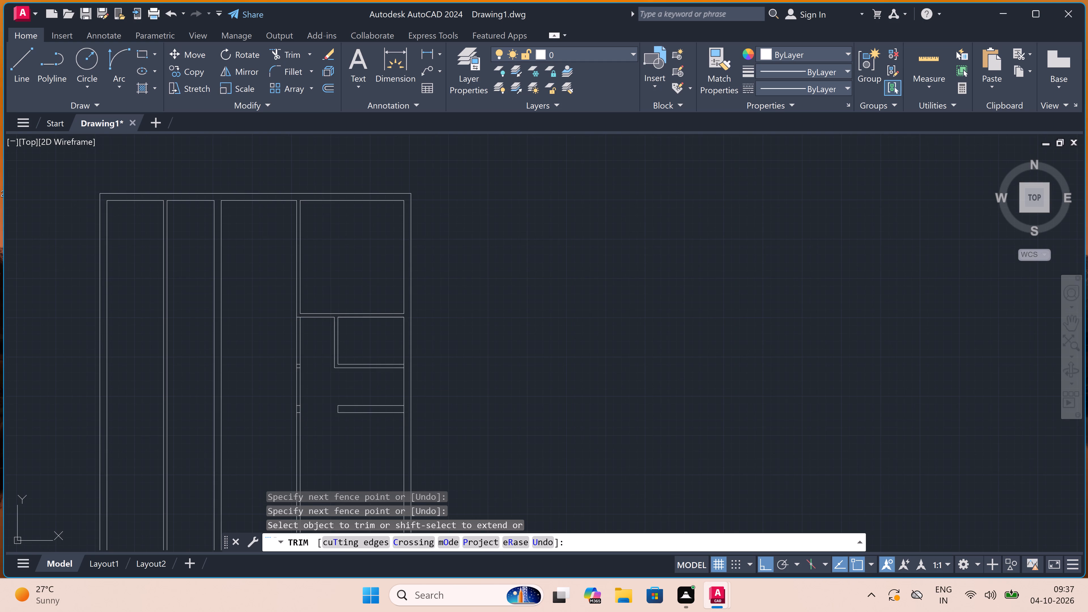
click(312, 332)
Trim both faces of the left partition between the two lower cross walls' stubs and remove the leftover upper stub.
click(298, 385)
click(294, 381)
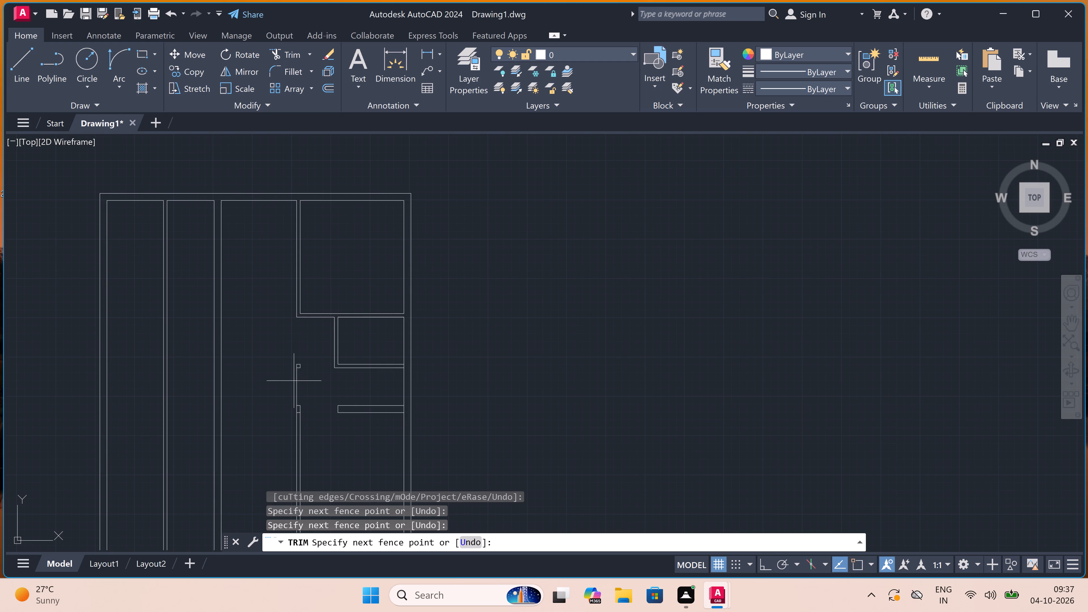
double_click(296, 377)
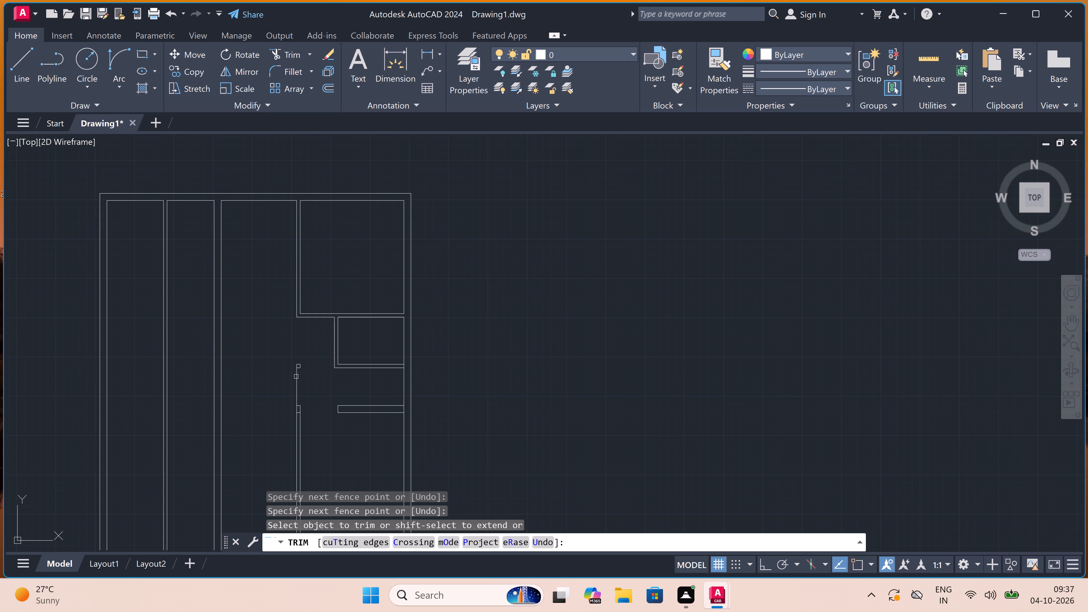
double_click(299, 383)
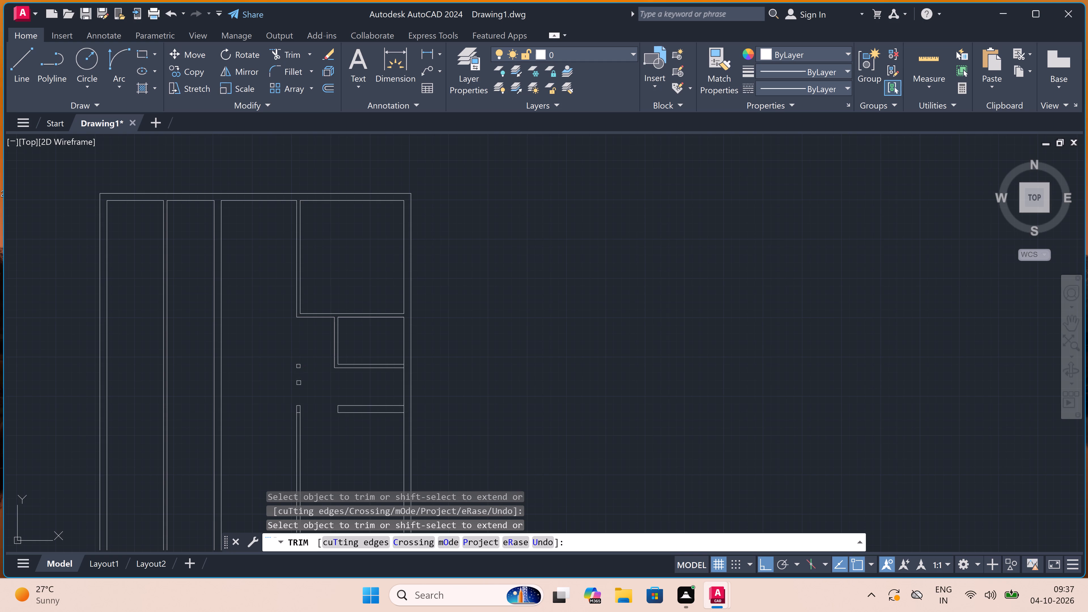
scroll(300, 375, up, 3)
click(300, 375)
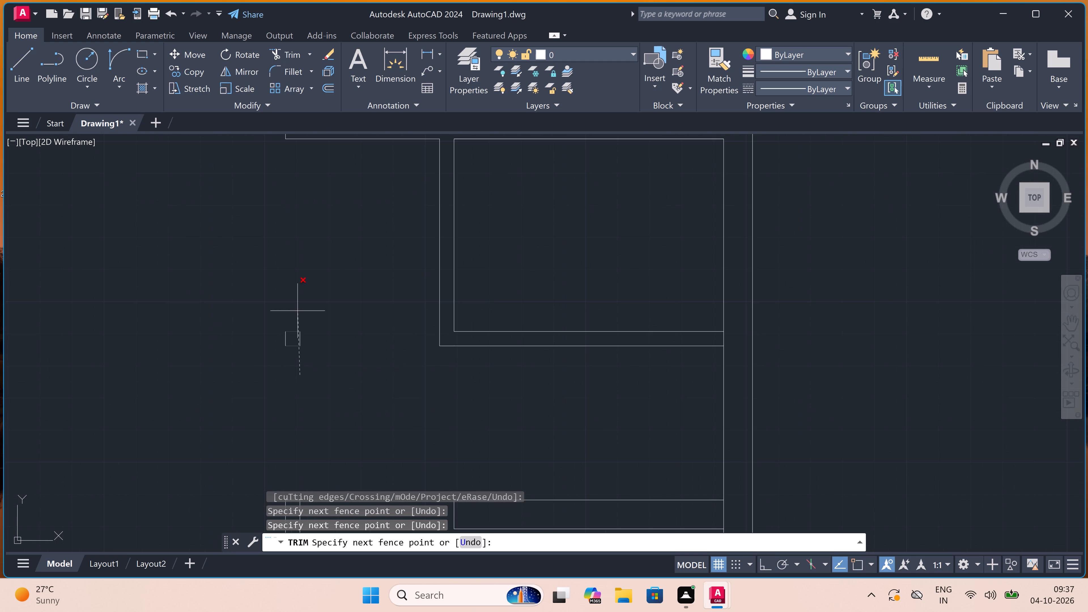
click(297, 285)
click(314, 333)
click(250, 347)
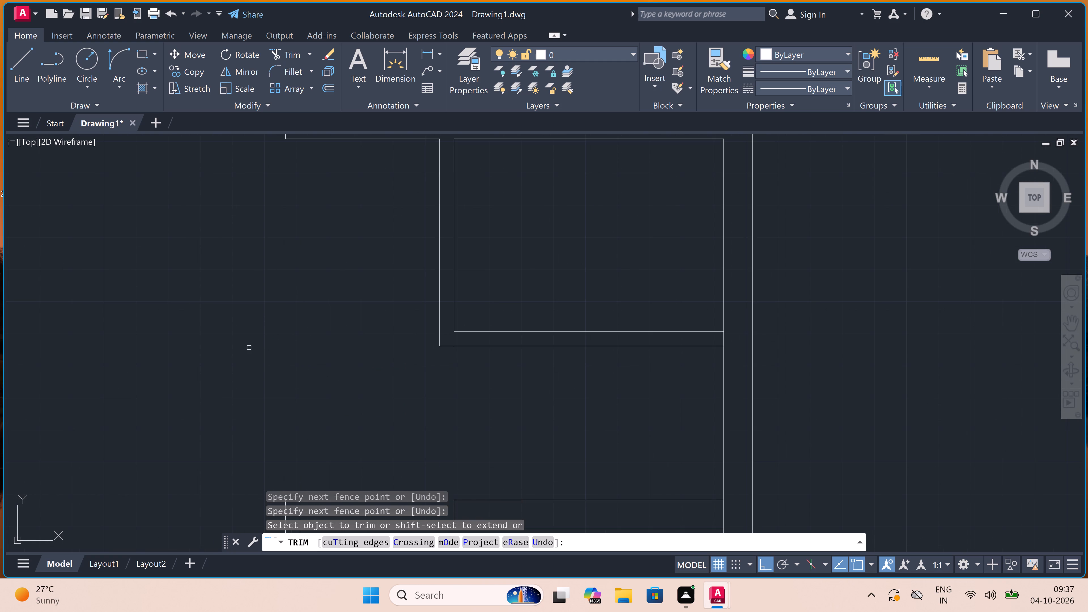
key(Escape)
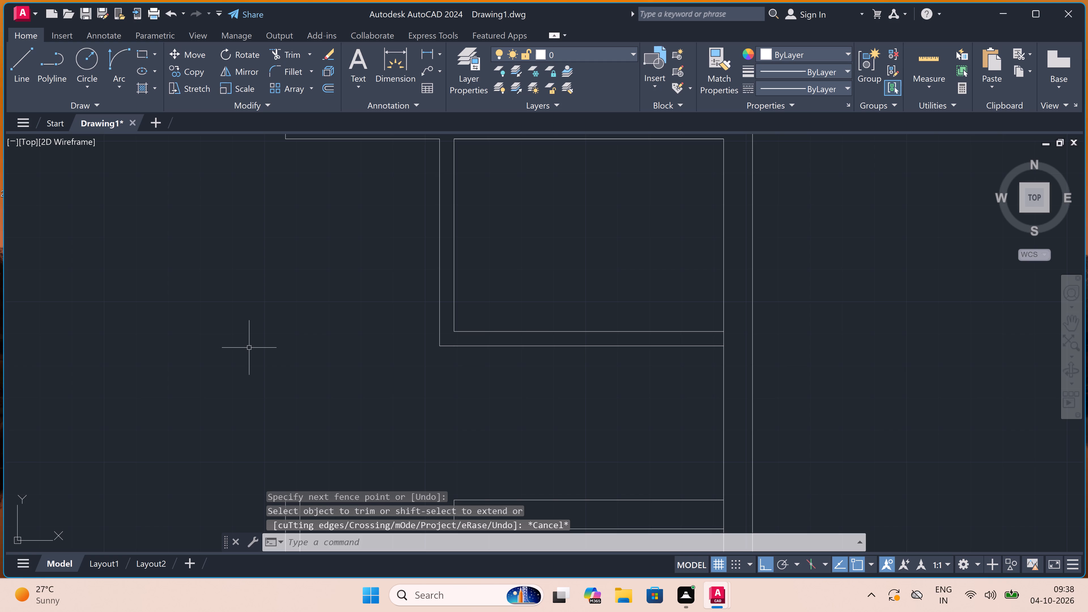
Draw a door jamb line across the new partition just below the upper cross wall, then from its midpoint 2" down and 2' right.
scroll(325, 341, down, 3)
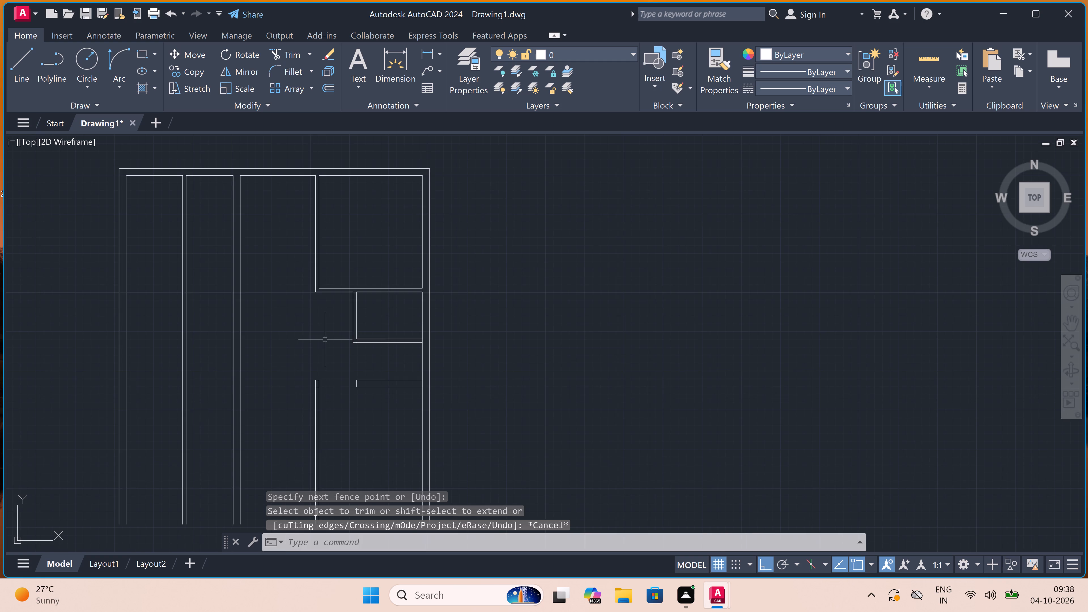
scroll(337, 315, up, 2)
text(l)
key(space)
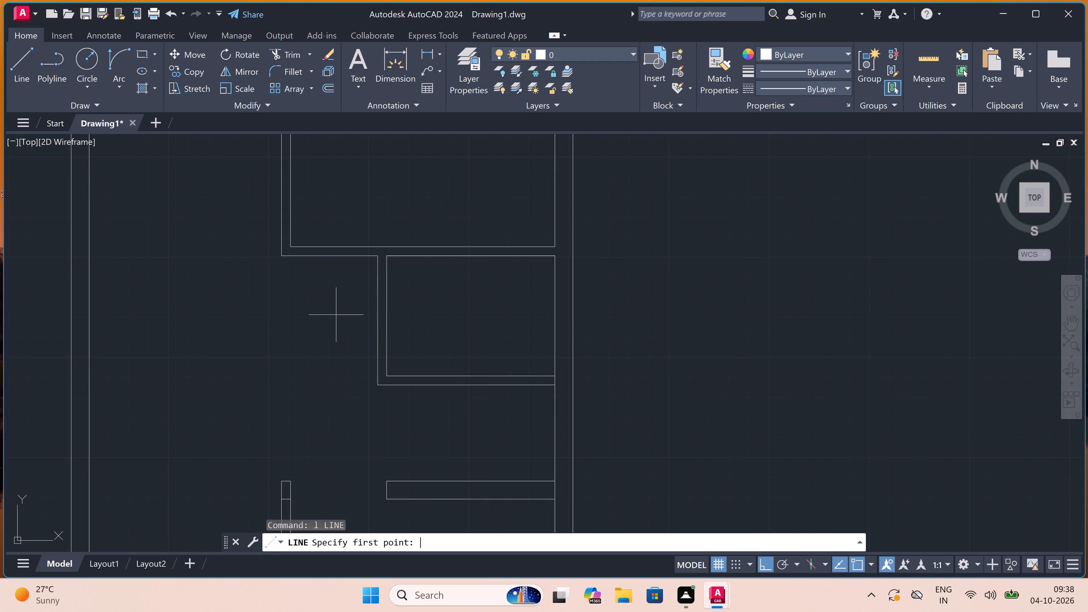
scroll(371, 260, up, 2)
click(388, 270)
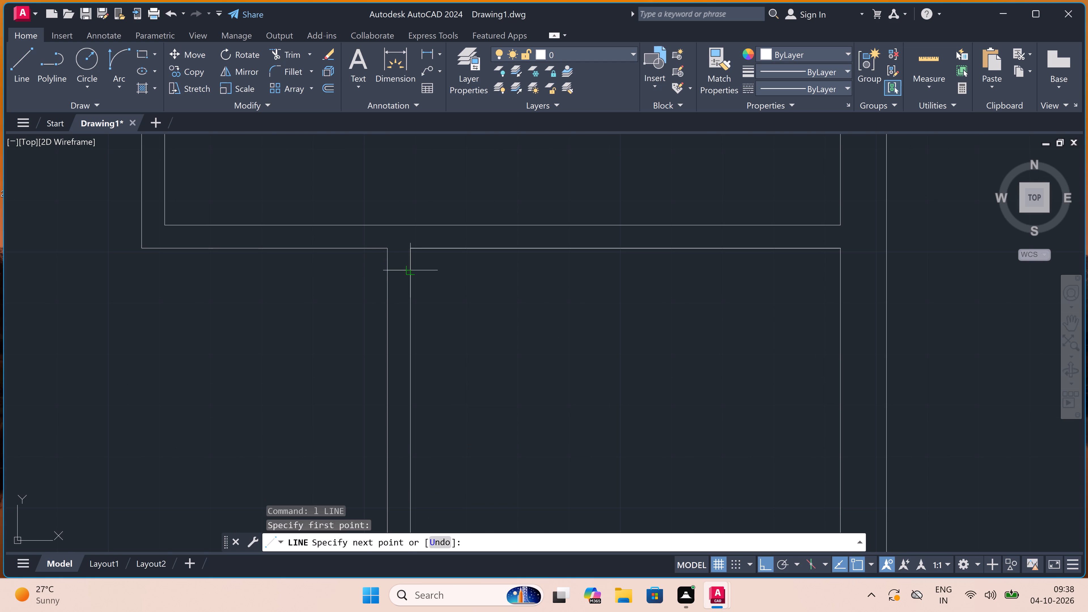
click(410, 272)
click(404, 273)
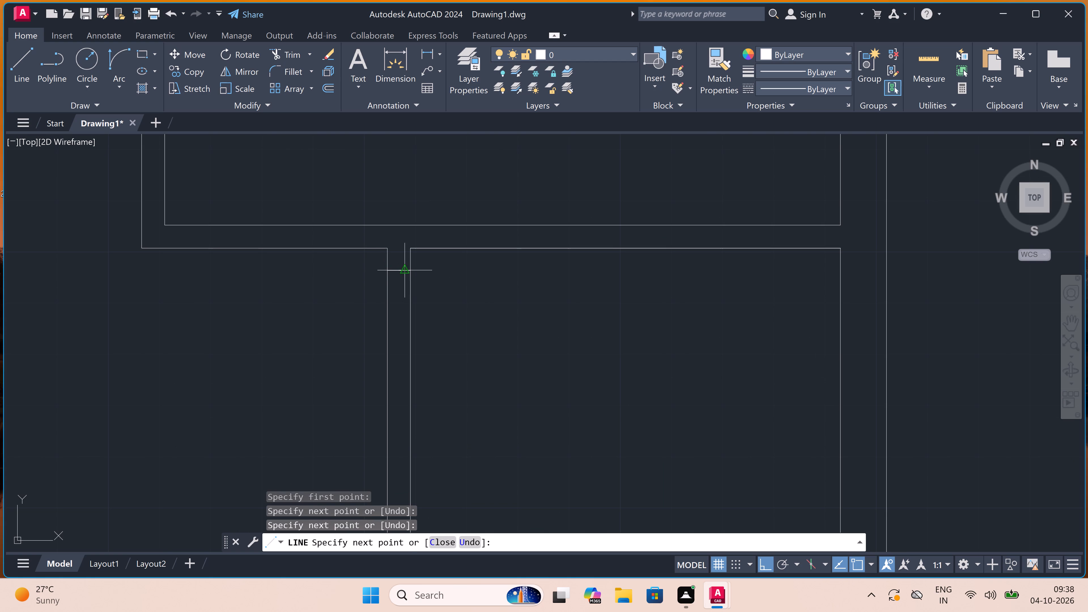
key(2)
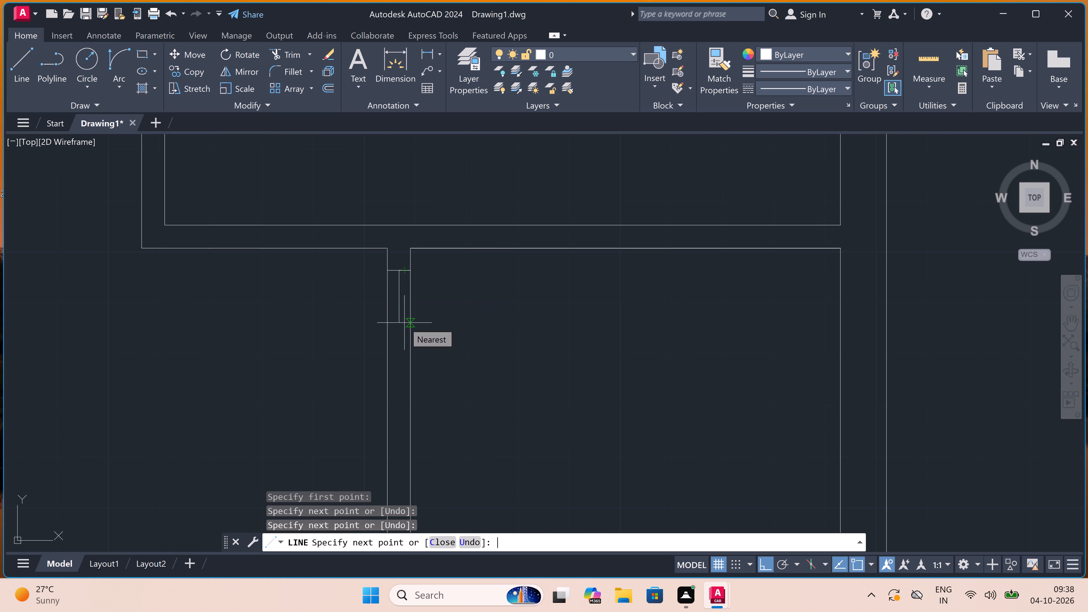
text(")
key(space)
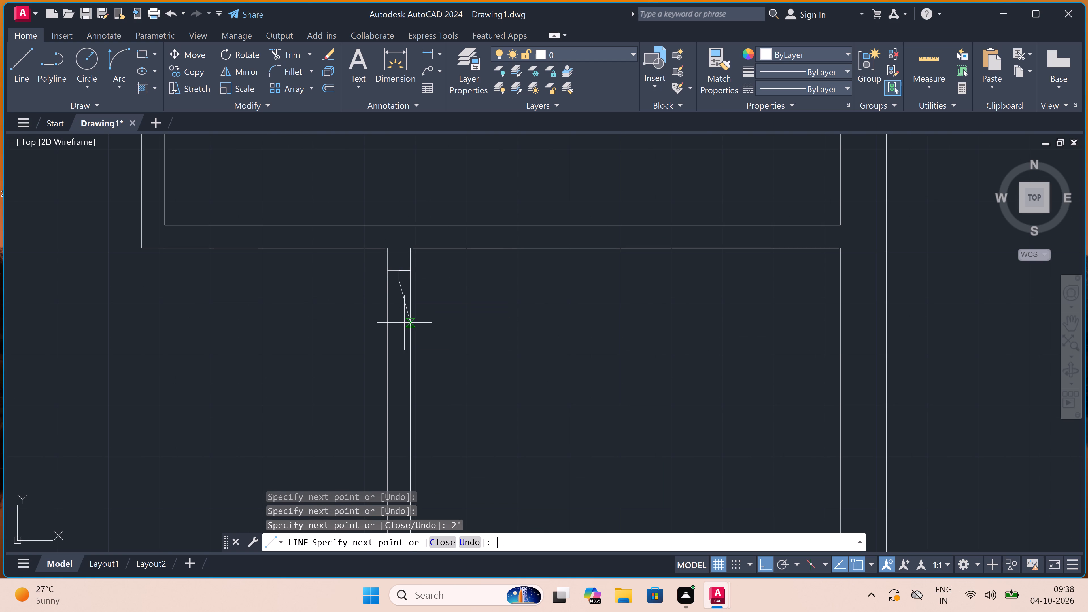
text(2')
key(space)
key(Escape)
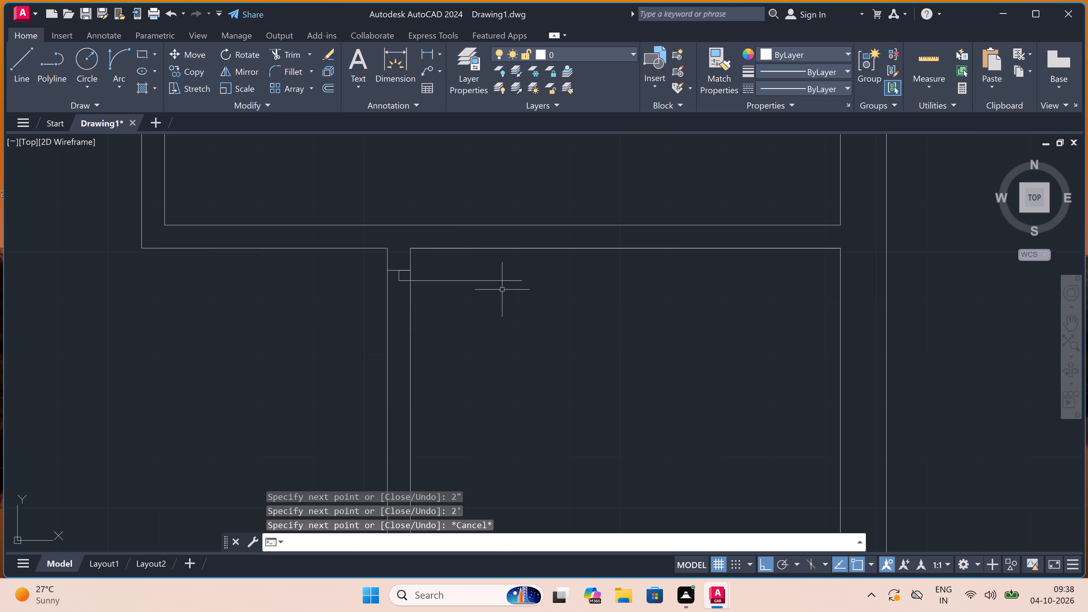
Draw a lower door jamb line across the short partition below the door leaf, then a 2" stub upward from its midpoint.
key(space)
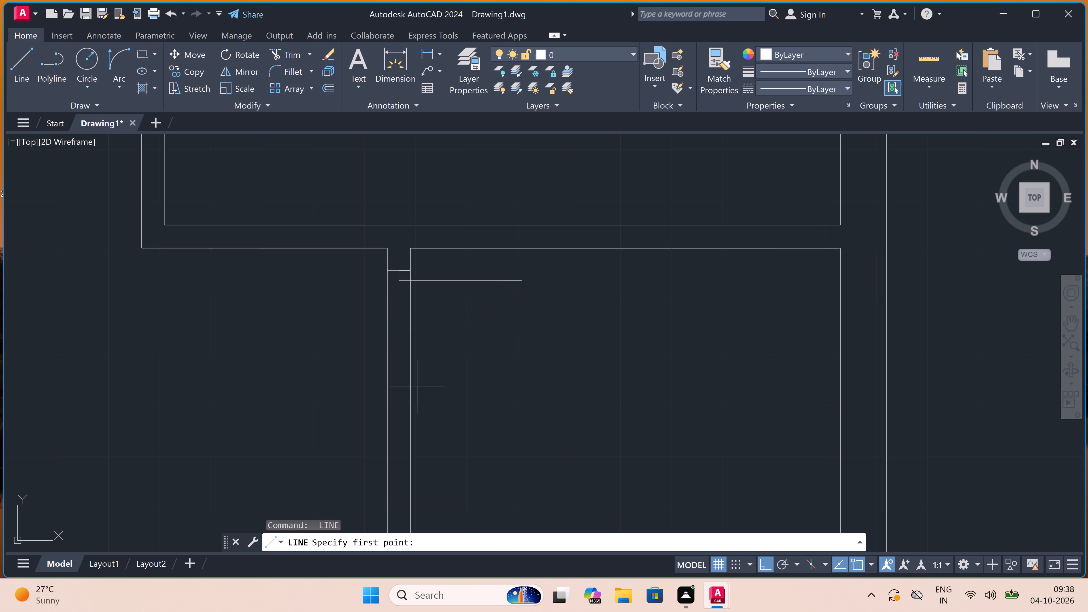
click(405, 377)
click(388, 382)
click(397, 378)
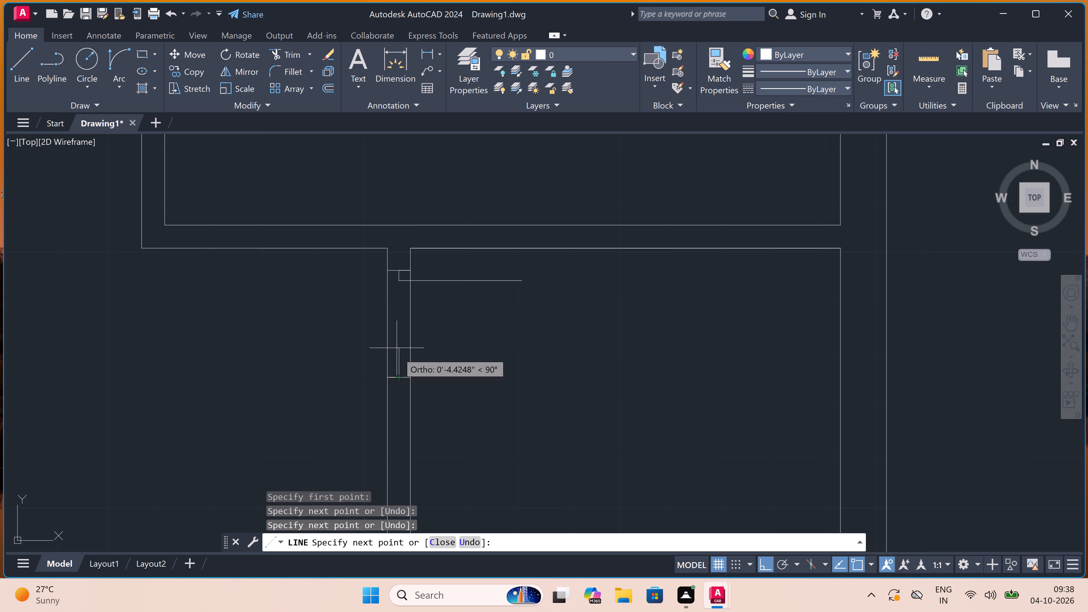
key(2)
text(")
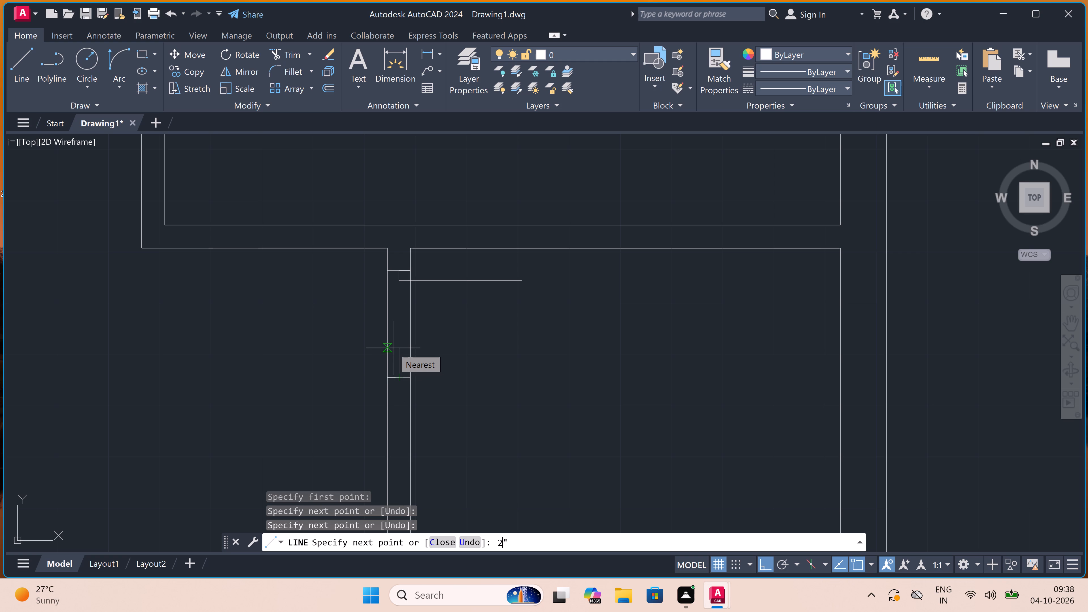
key(space)
key(Escape)
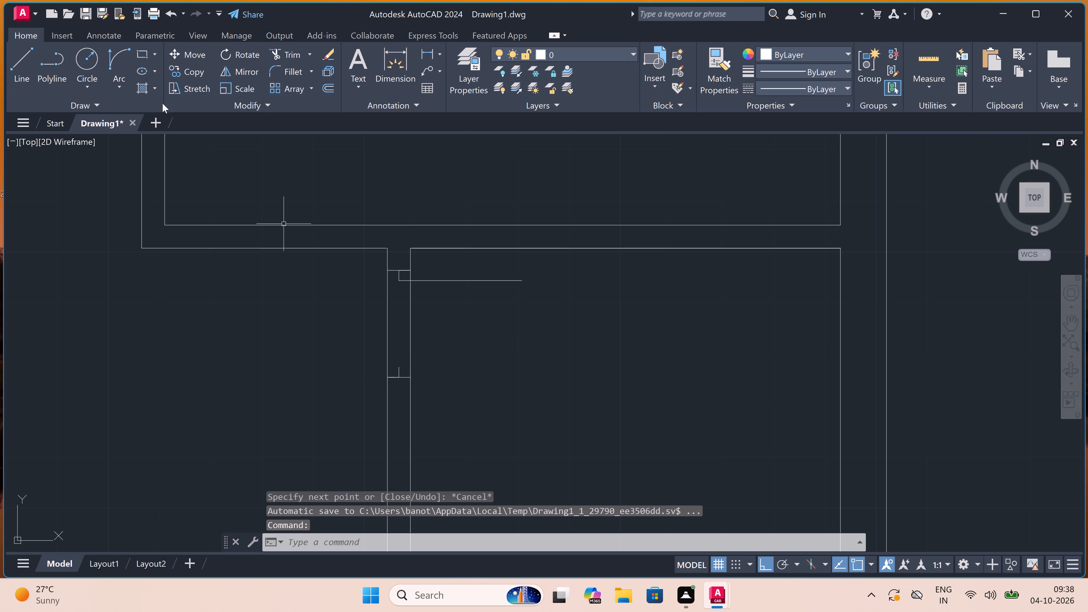
Draw the door swing arc from the free end of the 2' leaf to the top of the lower jamb's stub.
click(120, 67)
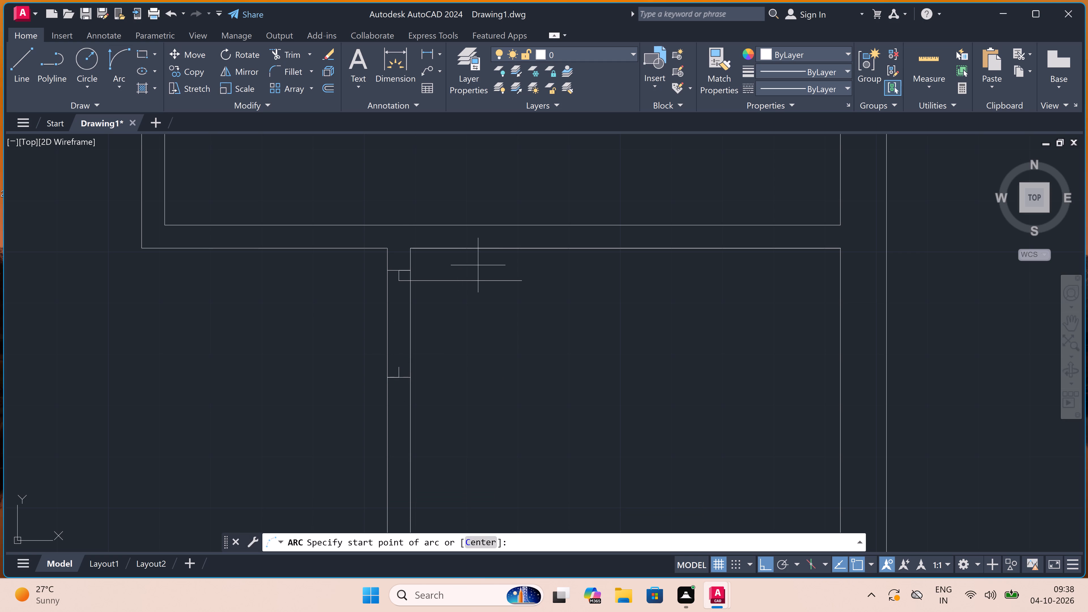
click(522, 278)
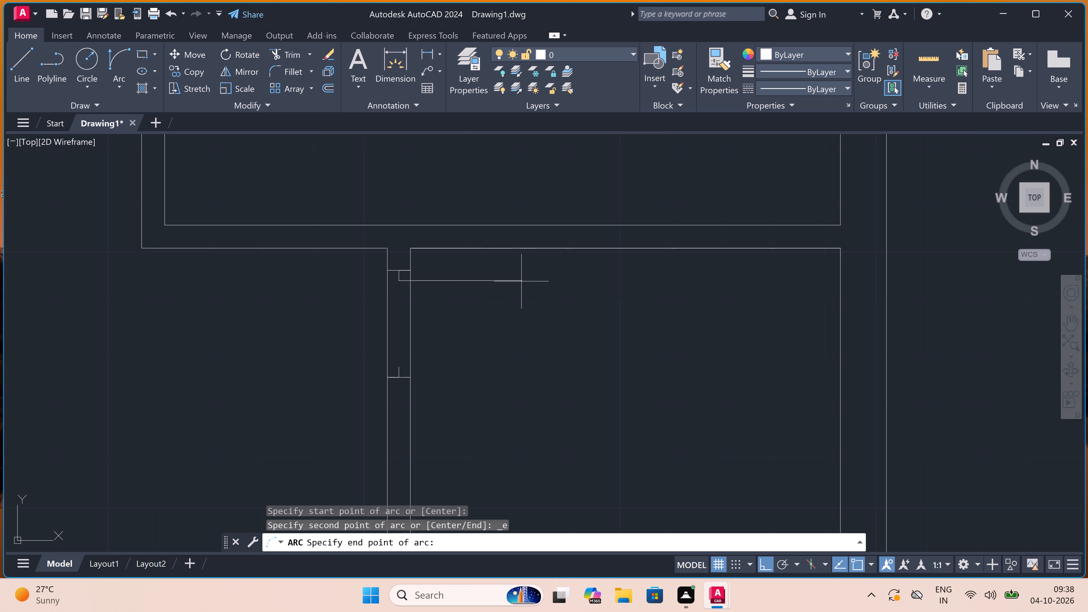
click(399, 363)
click(478, 383)
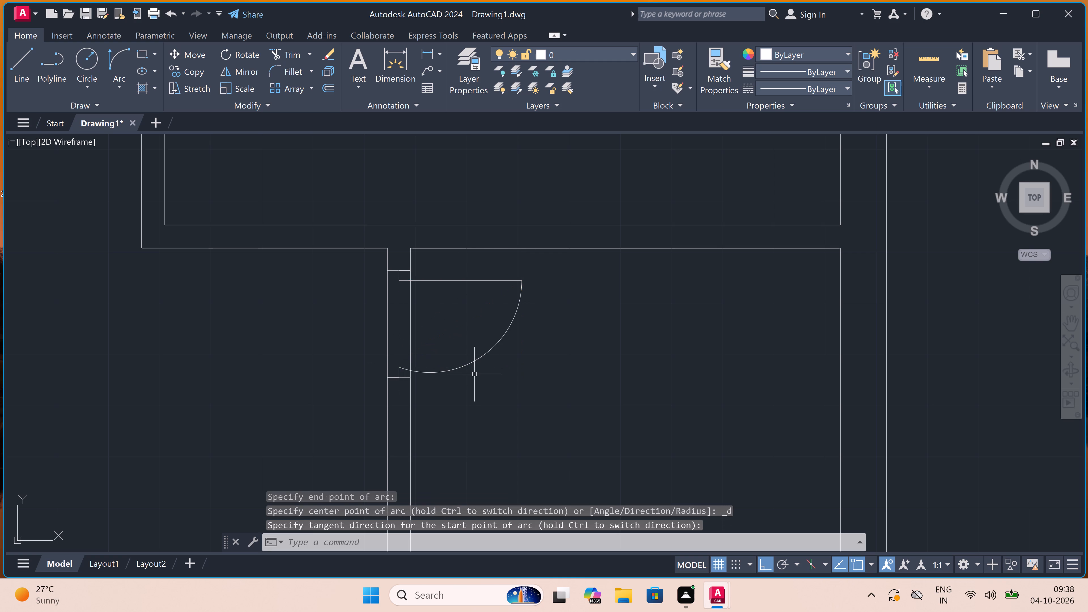
Trim both faces of the short partition between the two door jambs to open the doorway.
text(tr)
key(space)
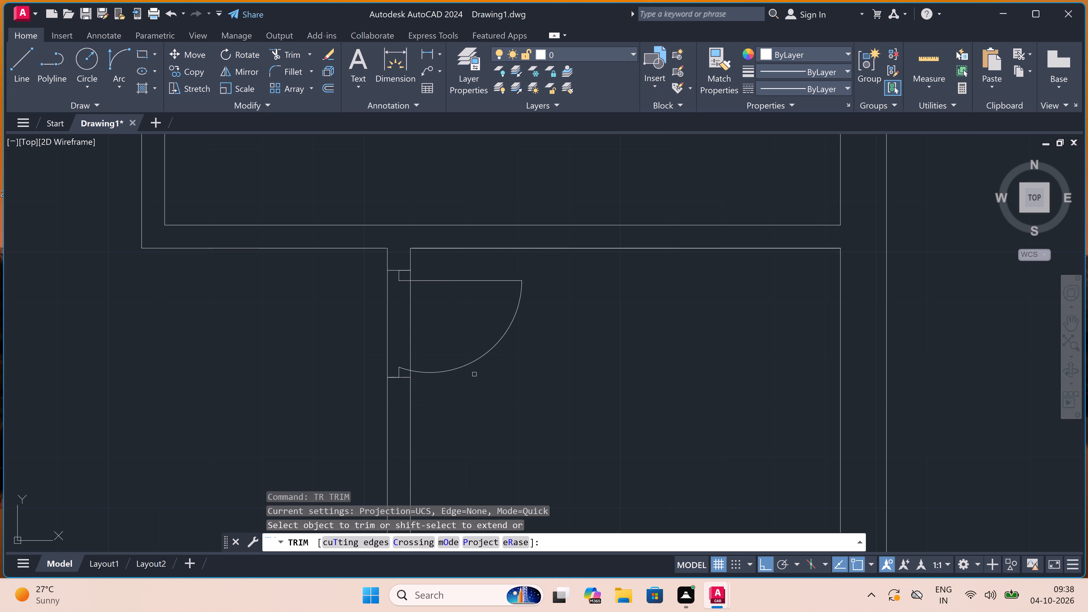
click(440, 317)
click(320, 339)
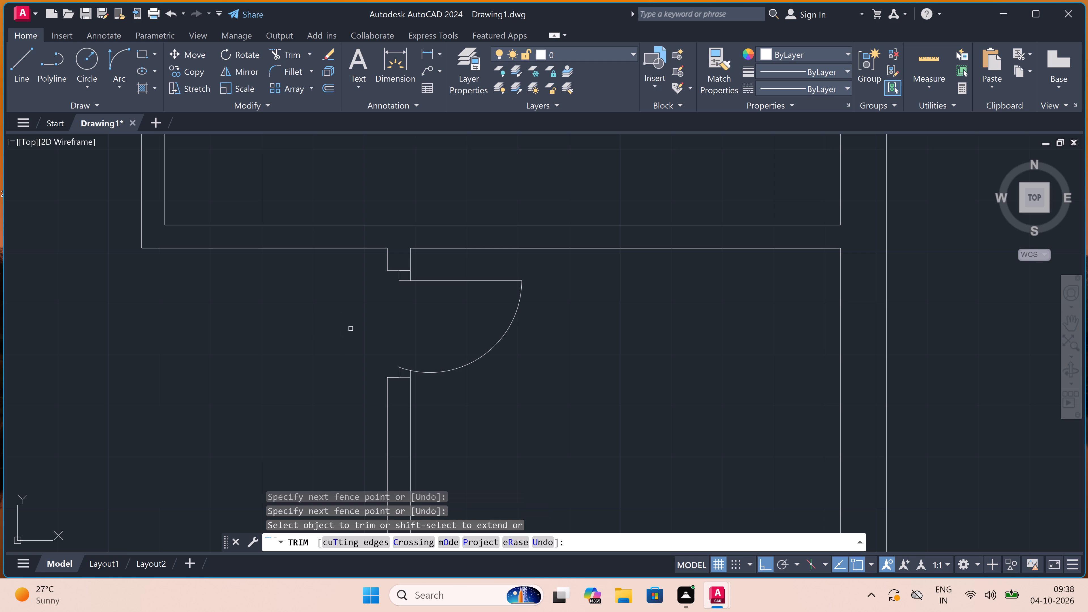
key(Escape)
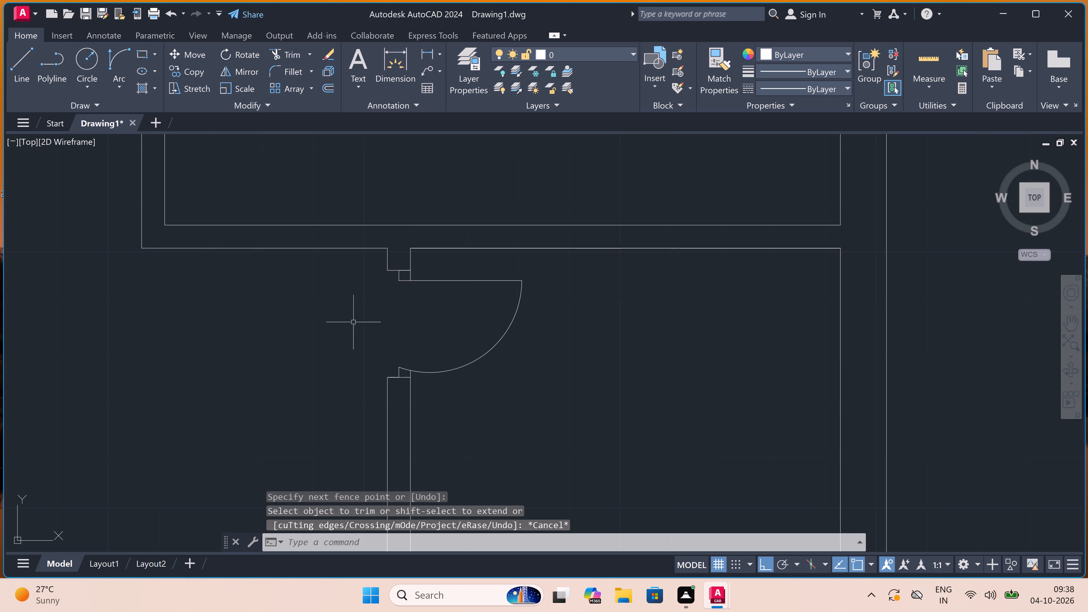
Extend both lines of the next cross wall below across the gap to the left partition.
scroll(363, 312, down, 4)
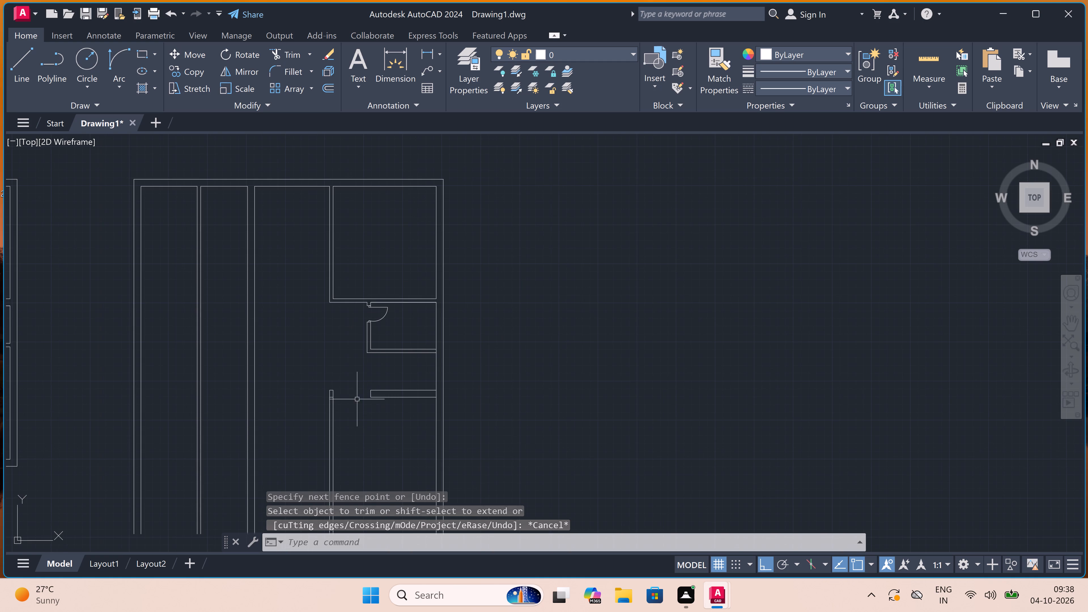
scroll(353, 398, up, 3)
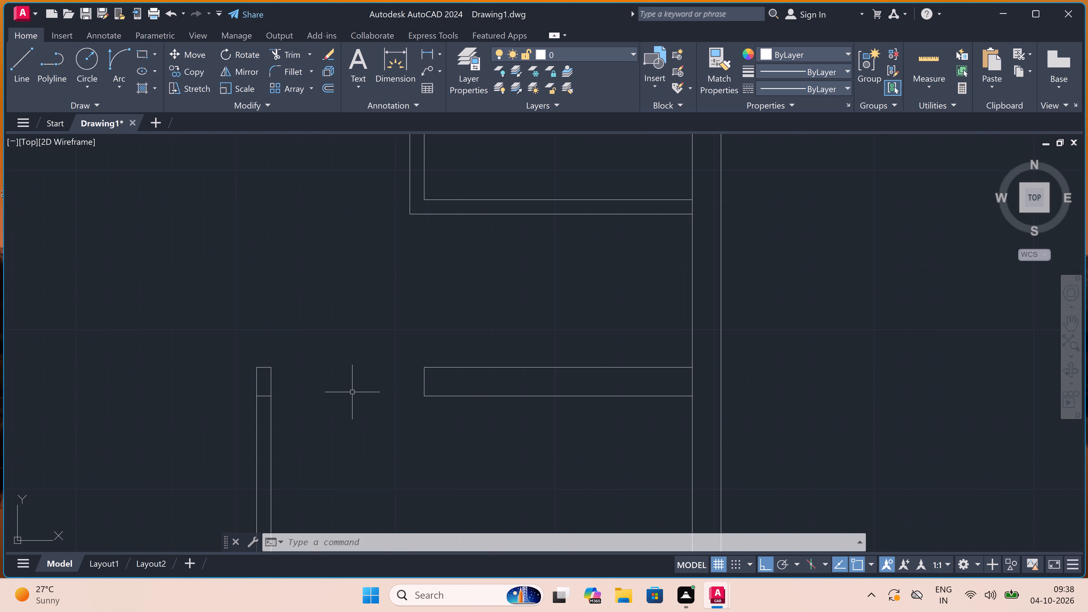
text(ex)
key(space)
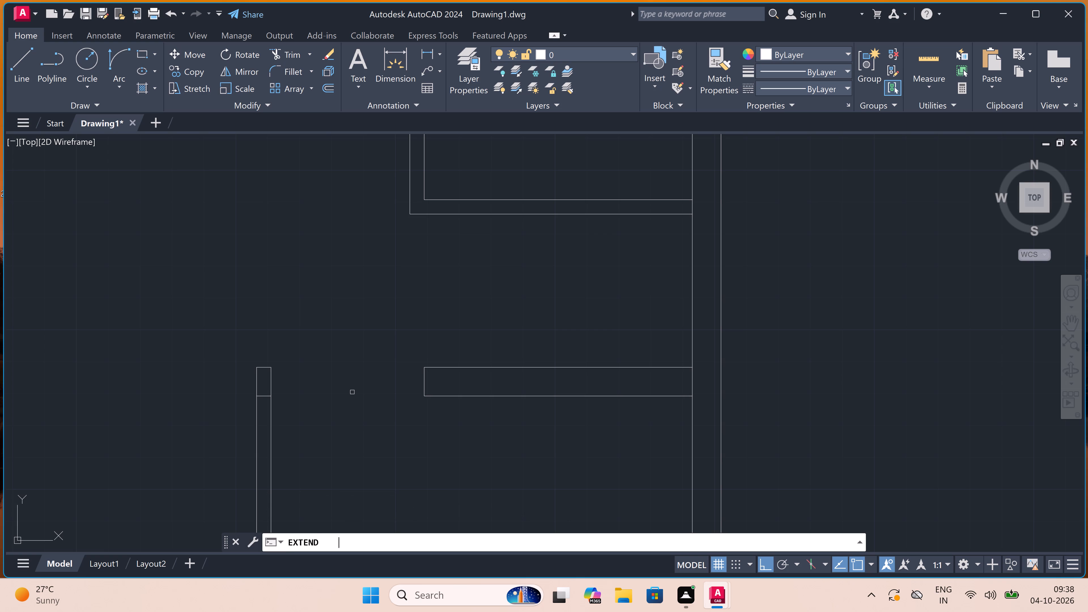
click(419, 329)
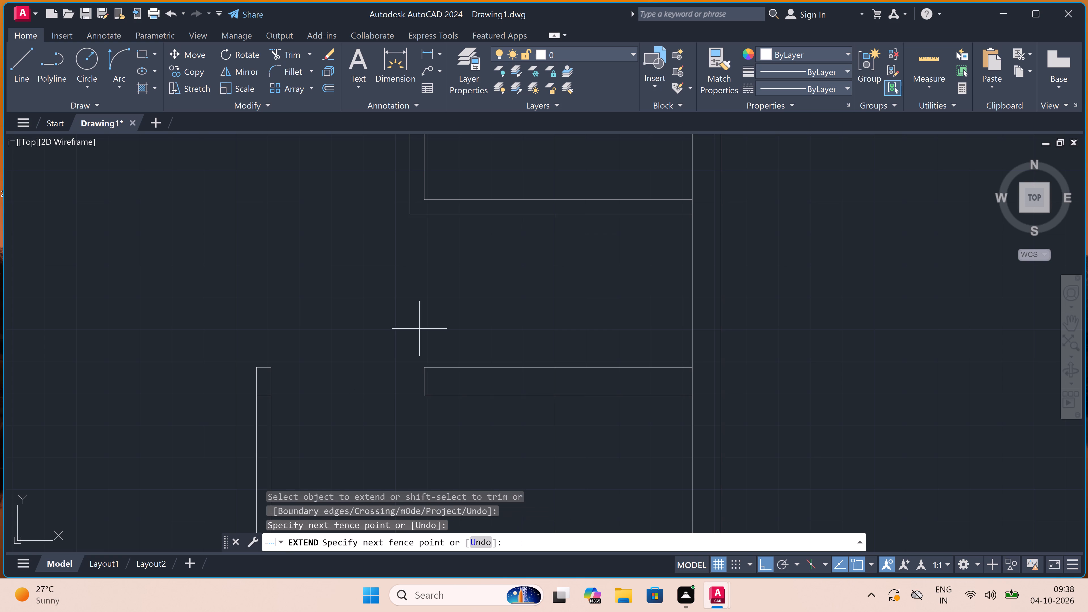
double_click(437, 436)
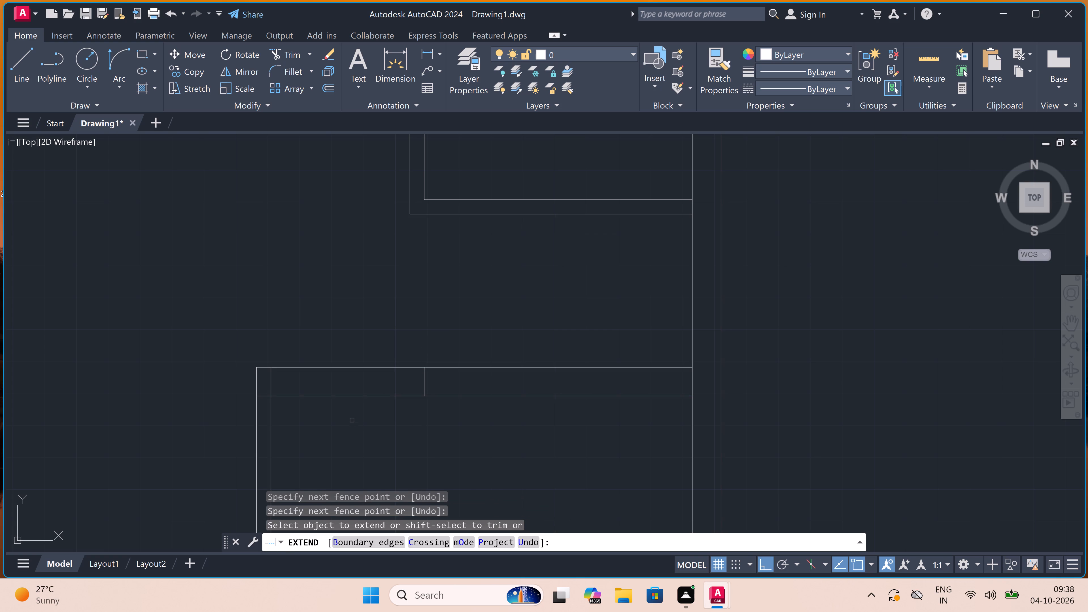
key(Escape)
Draw a jamb line across the extended wall near the left partition, then from its midpoint 2" right and 3' up.
key(l)
key(space)
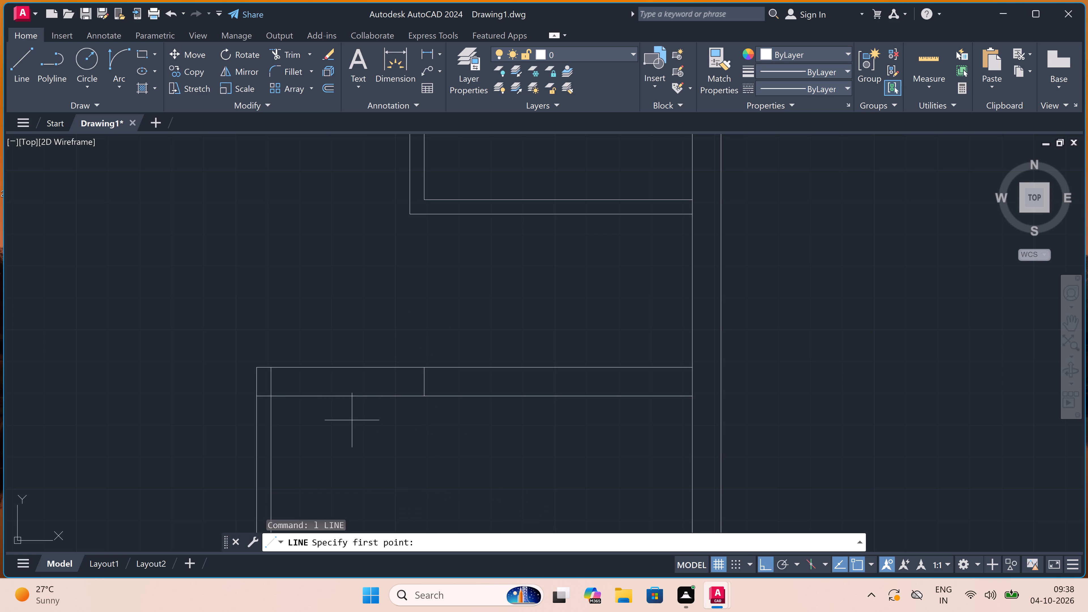
click(289, 366)
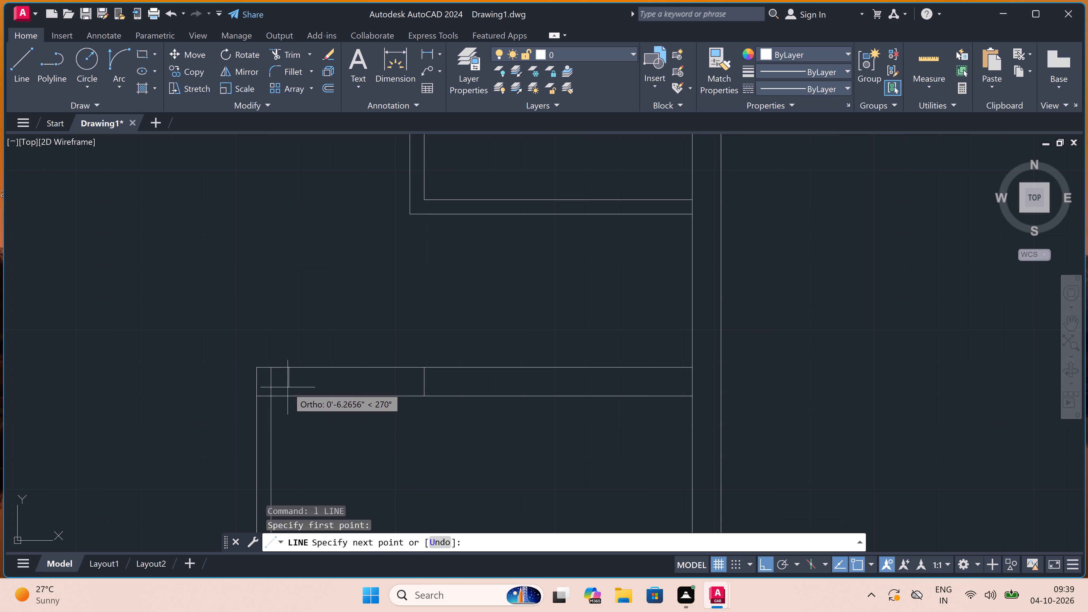
click(289, 394)
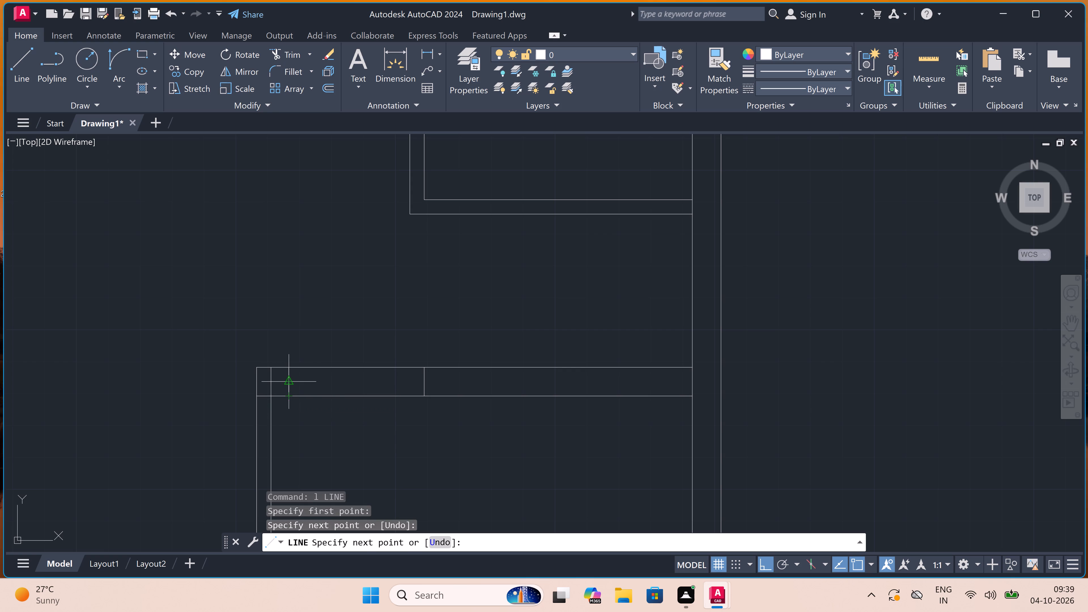
scroll(287, 384, up, 2)
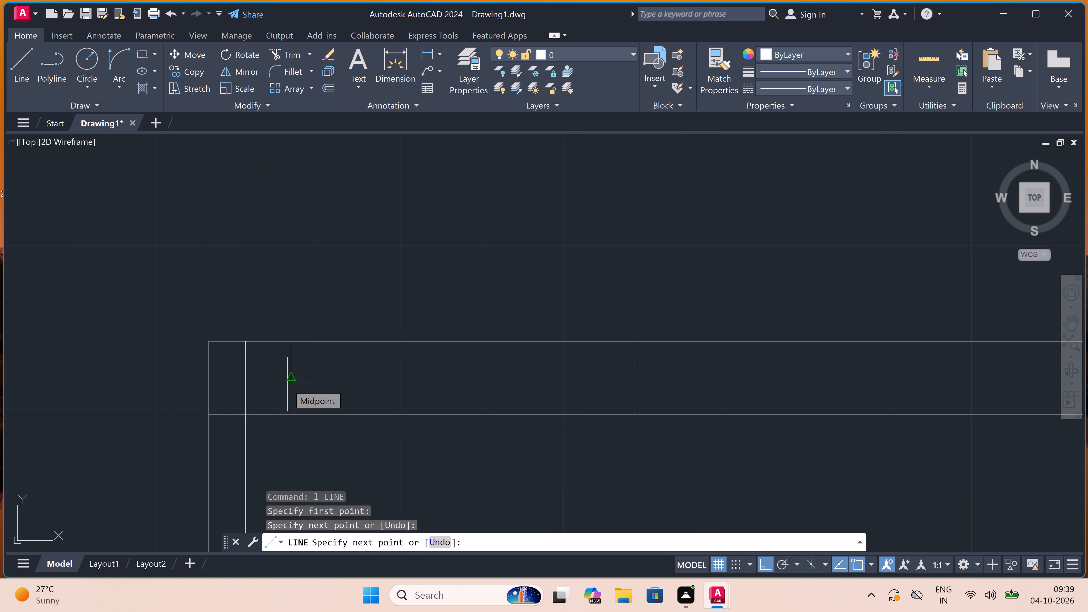
scroll(287, 384, up, 1)
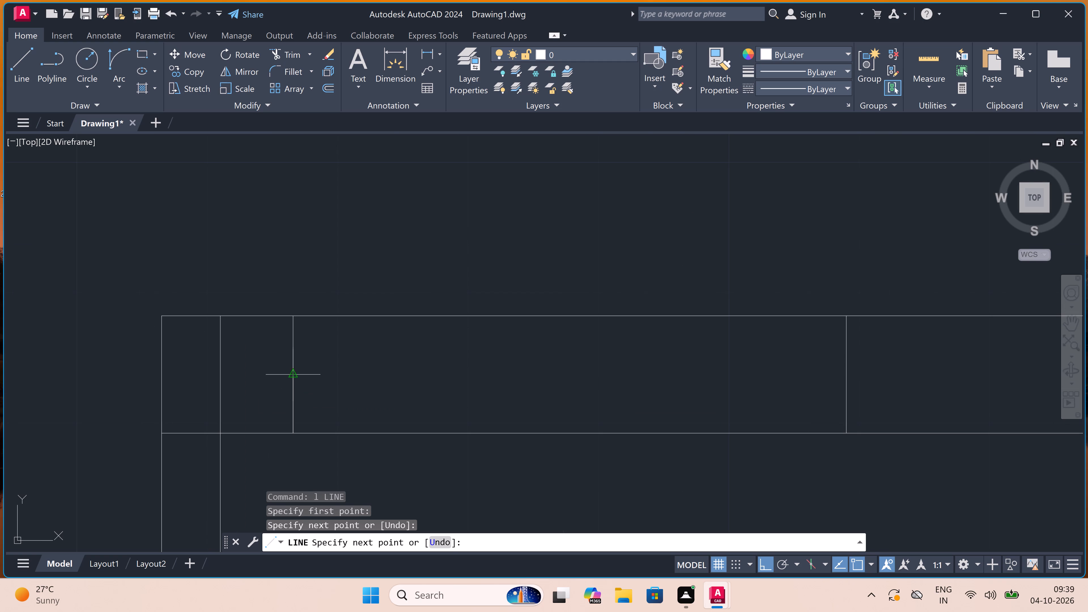
click(292, 376)
key(2)
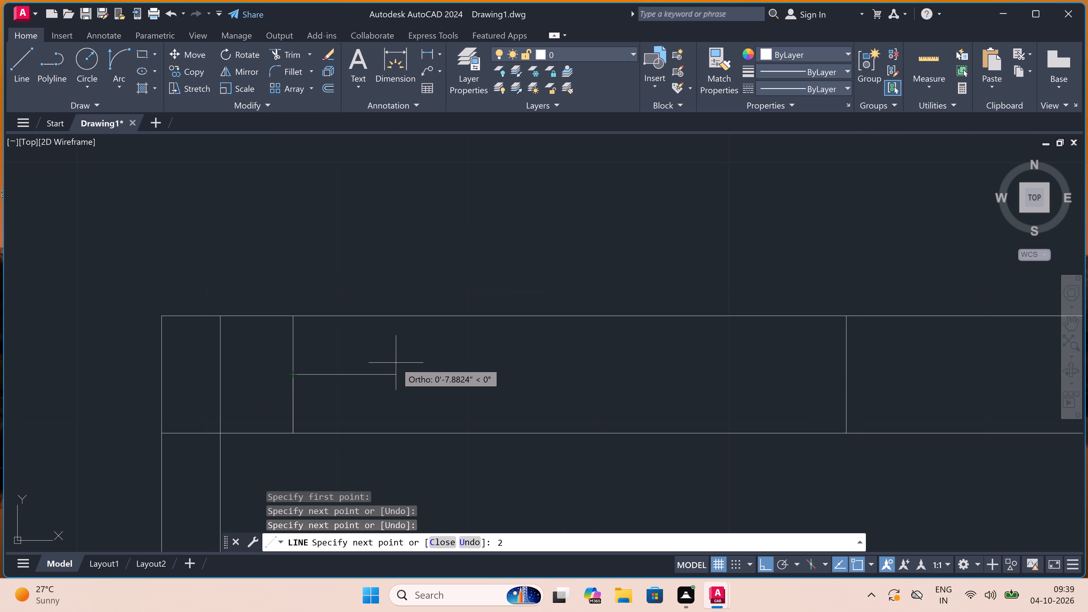
text(")
key(space)
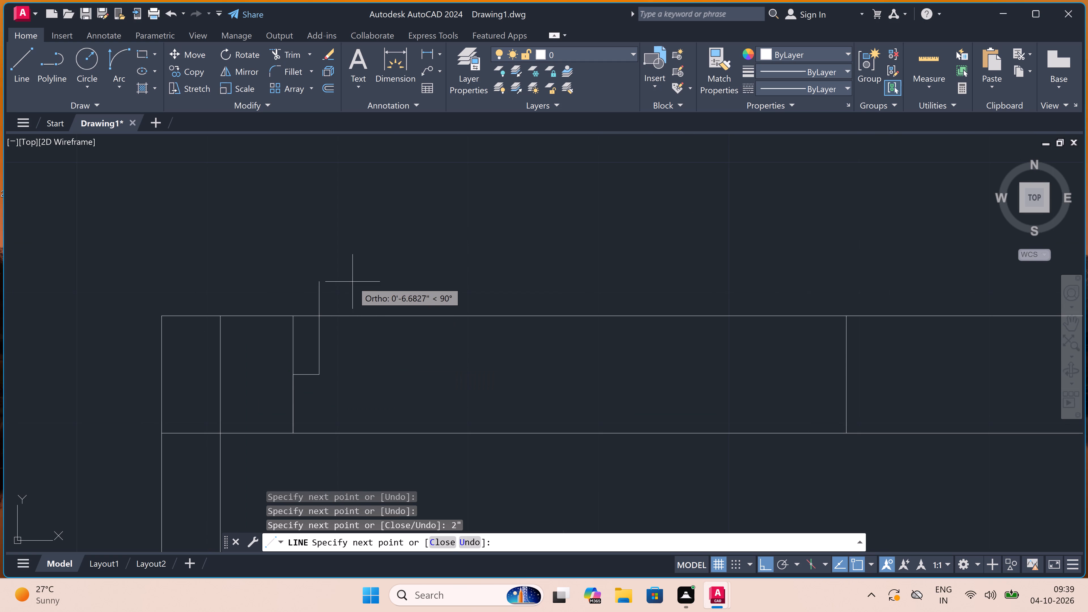
text(3')
key(space)
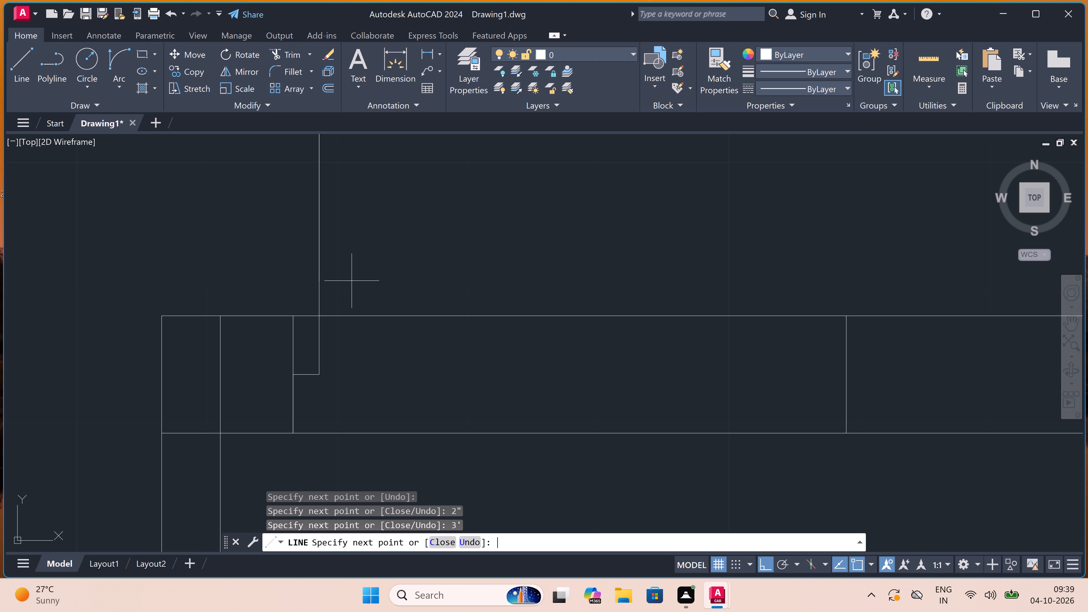
key(Escape)
Draw a 2" stub leftward from the midpoint of the opposite jamb line in the same cross wall.
key(space)
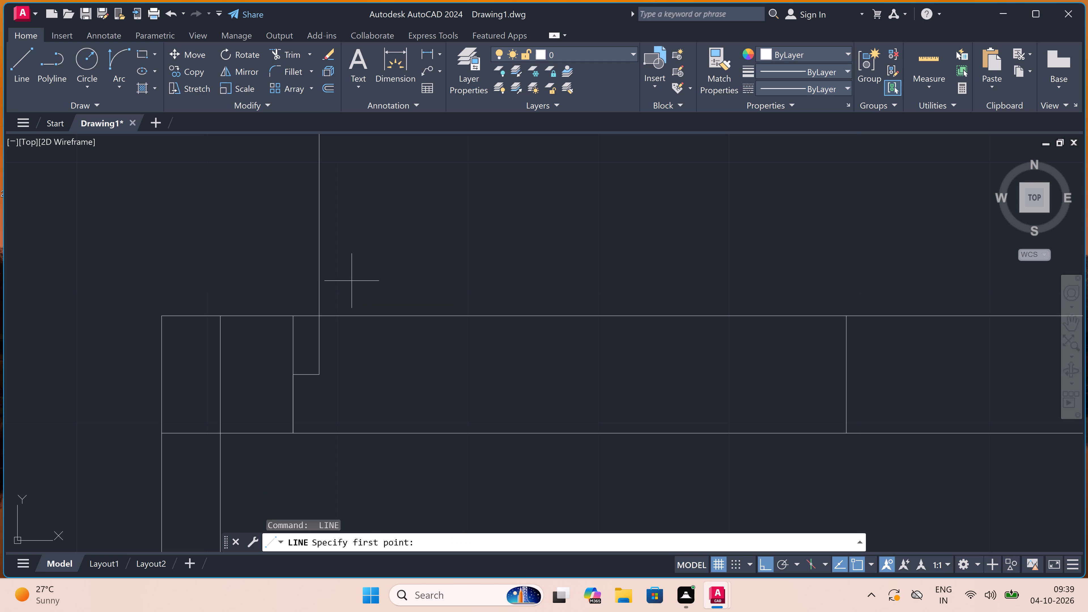
scroll(352, 282, down, 2)
scroll(426, 275, down, 2)
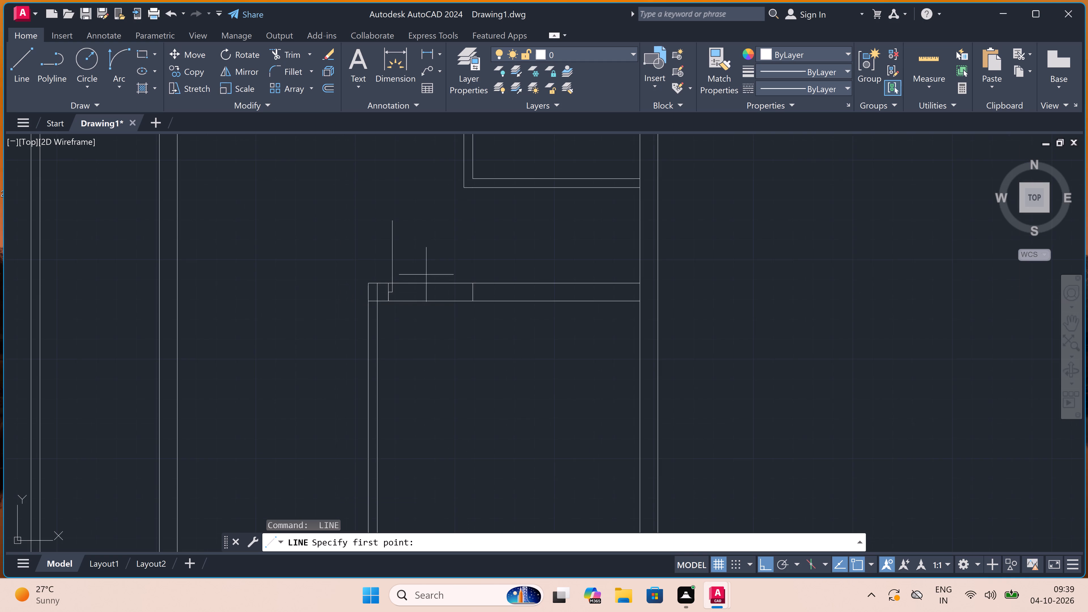
scroll(446, 241, up, 1)
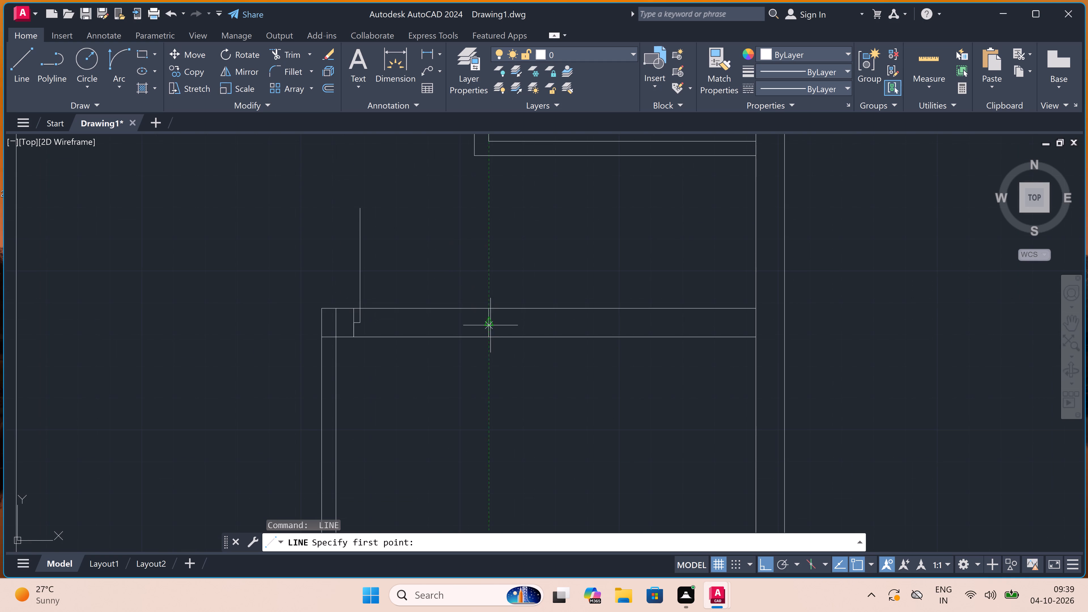
double_click(486, 324)
key(2)
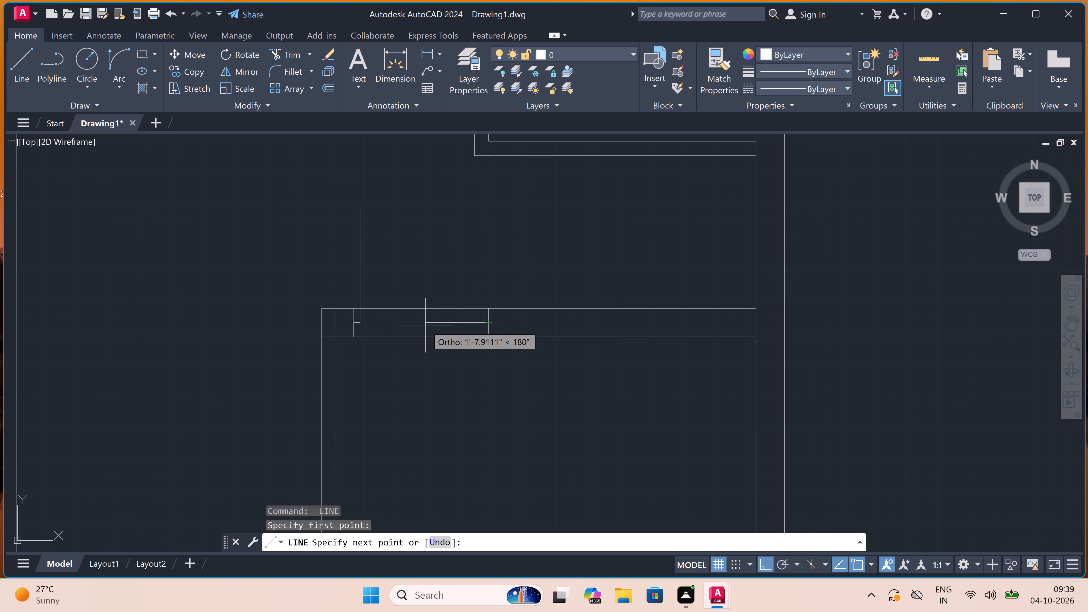
text(")
key(space)
key(Escape)
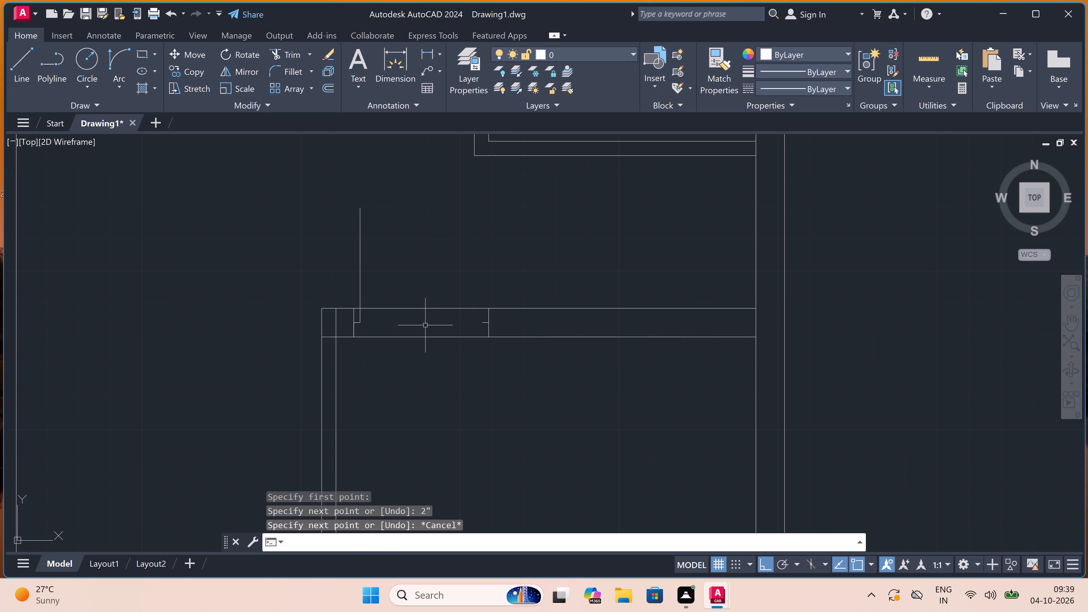
Draw the door swing arc from the top of the 3' leaf to the end of the opposite jamb's stub.
click(115, 65)
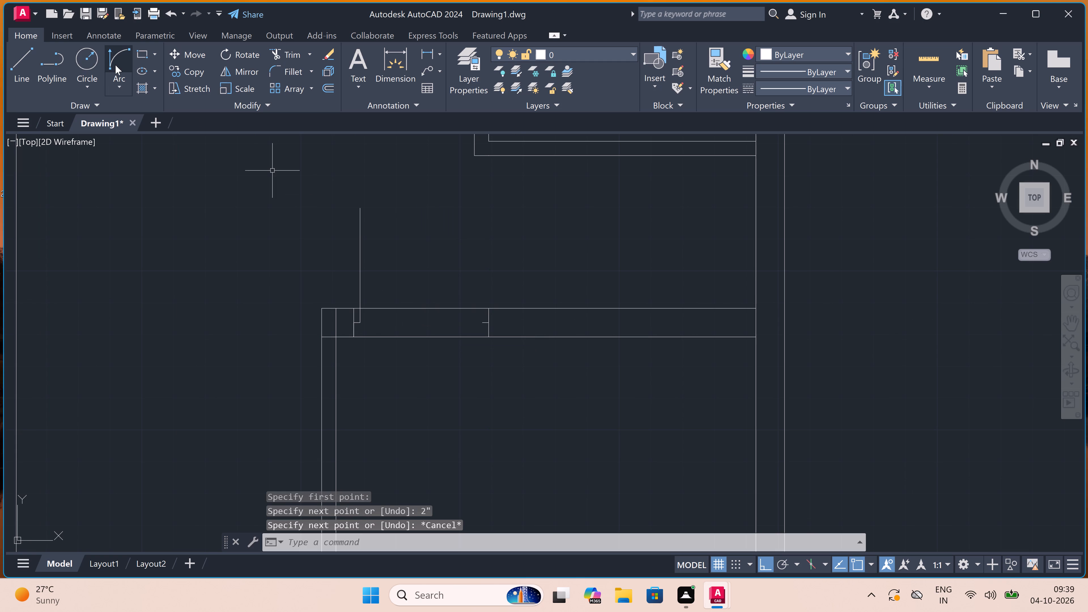
click(355, 207)
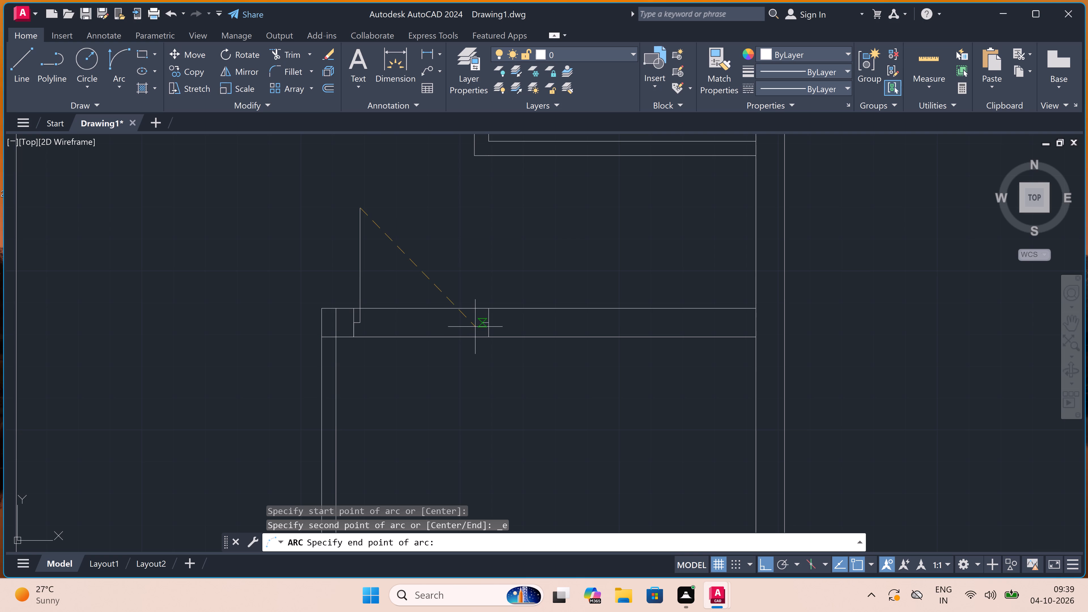
click(483, 319)
click(490, 226)
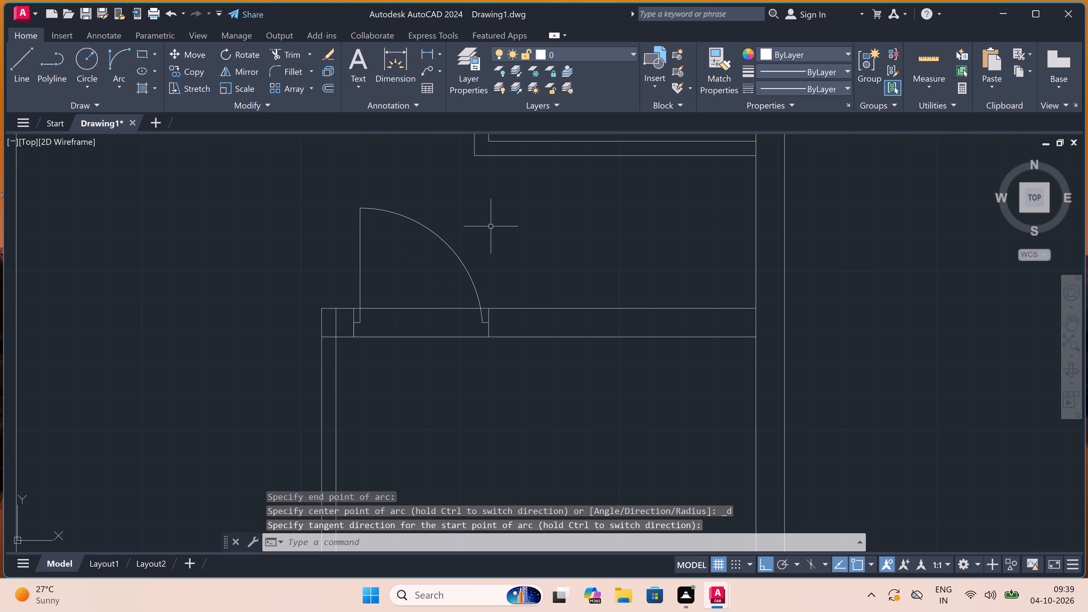
Trim both lines of the cross wall between the two jambs of the 3' door.
text(tr)
key(space)
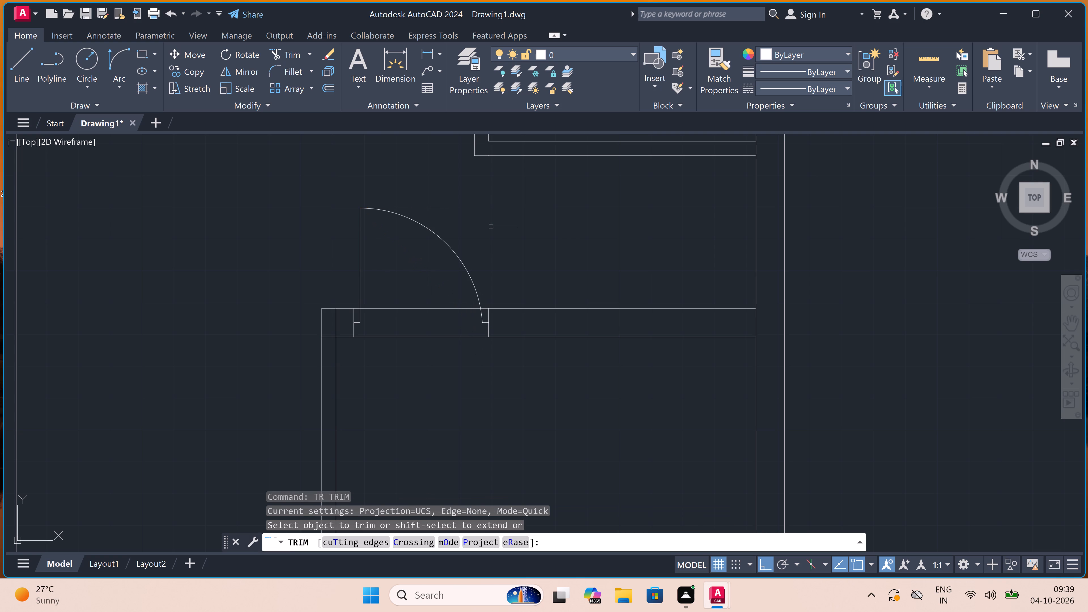
click(418, 285)
click(422, 364)
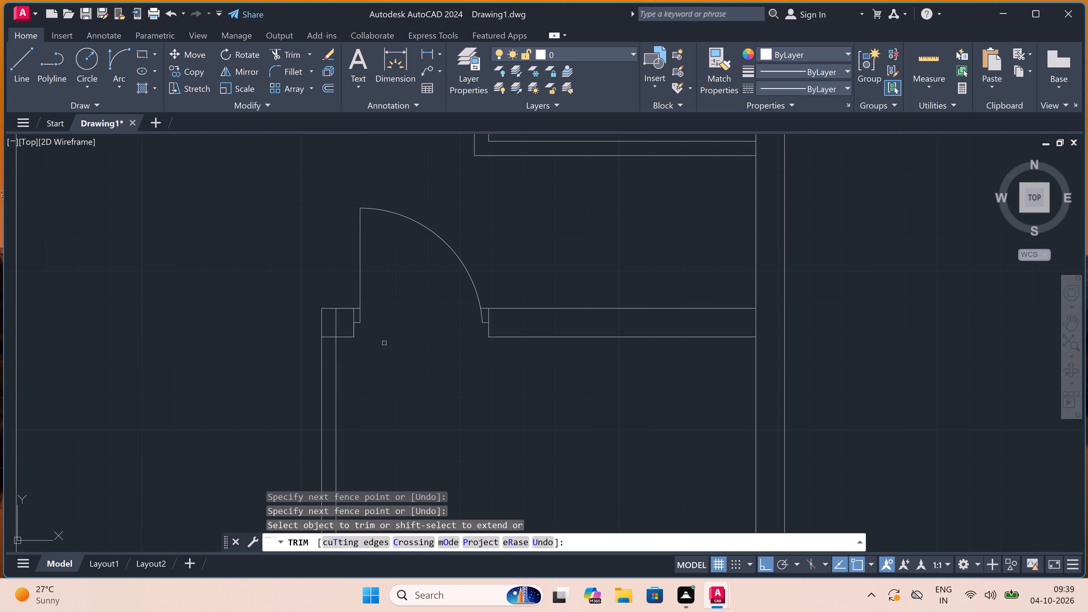
Trim the leftover partition and cross-wall line segments inside the wall corner beside the 3' door.
scroll(335, 327, up, 2)
click(335, 324)
click(322, 352)
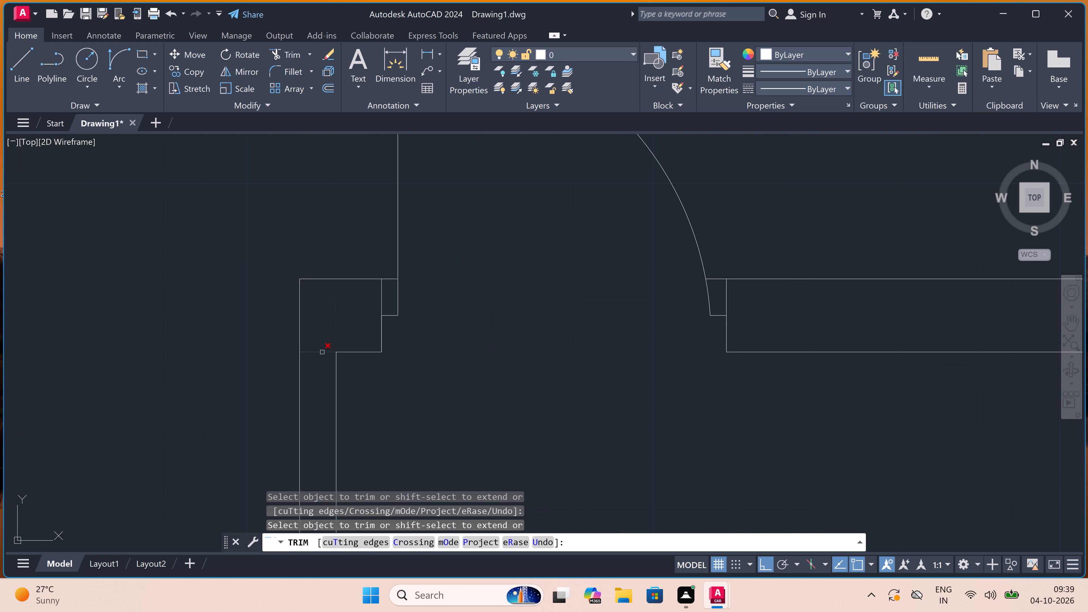
scroll(320, 341, down, 3)
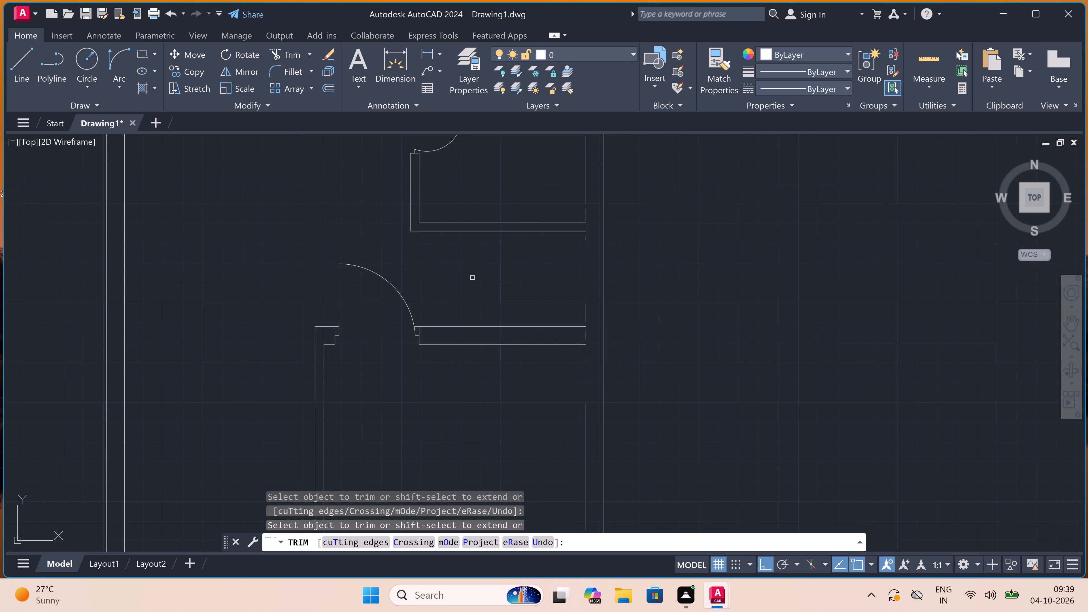
key(Escape)
Draw five stair tread lines as one zigzag between the upper room's bottom wall and the cross wall, spaced 9" apart.
text(l)
key(space)
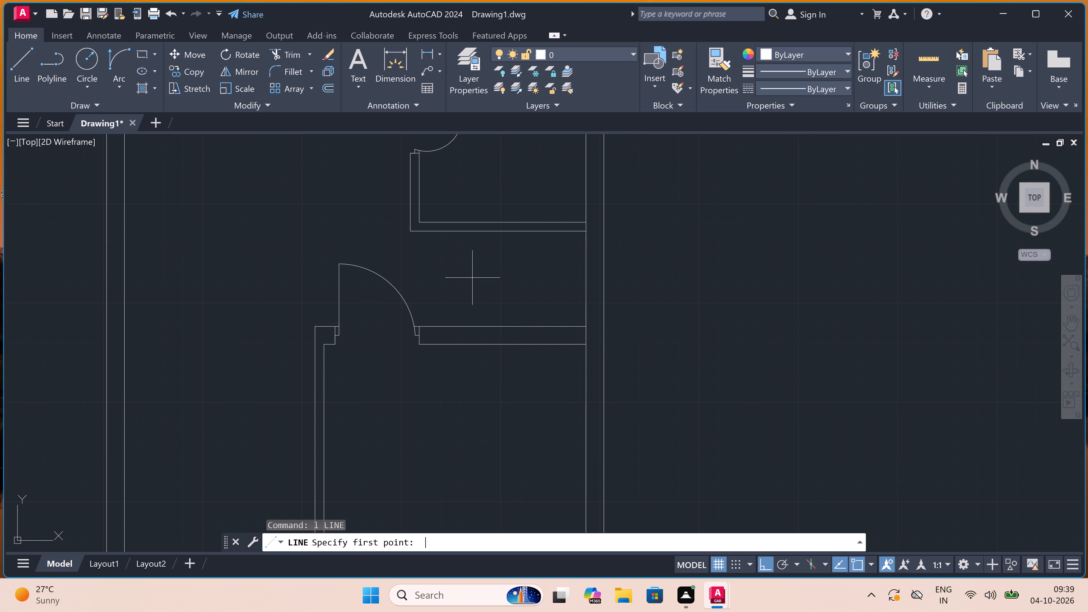
click(460, 233)
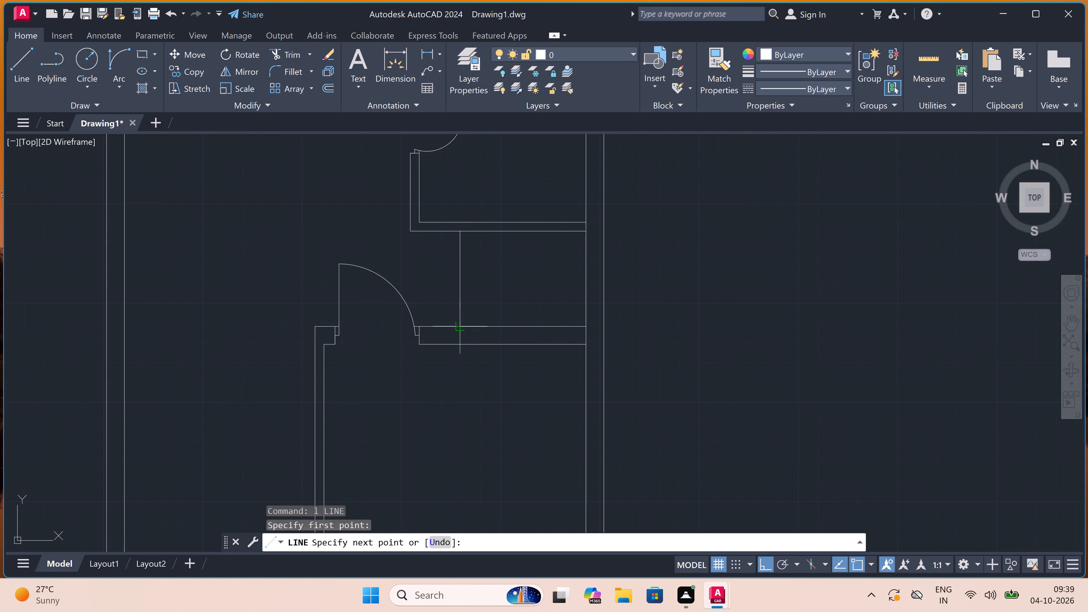
click(458, 319)
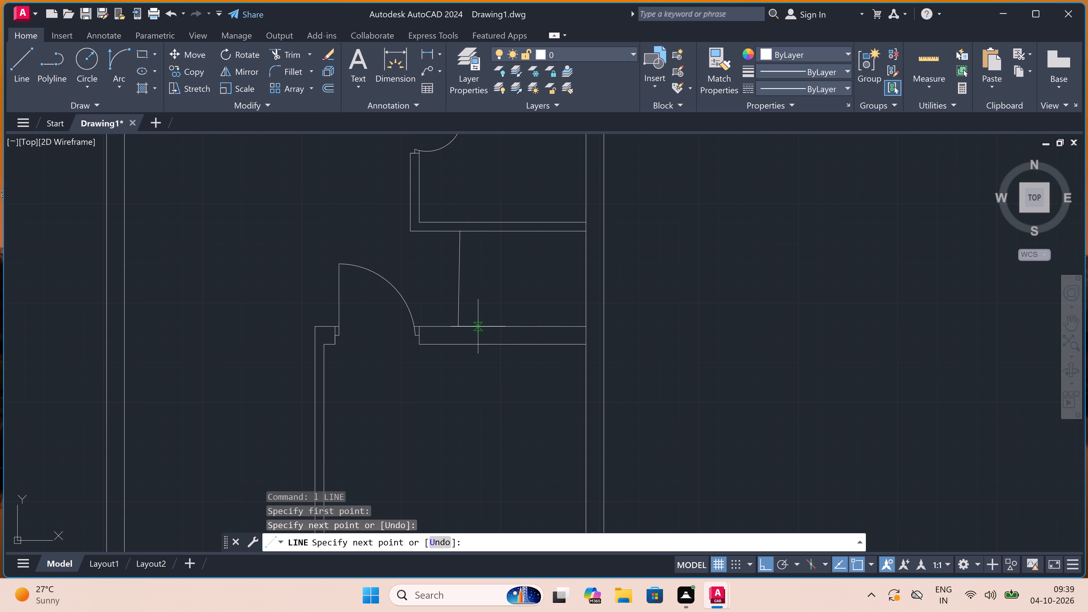
text(9")
key(space)
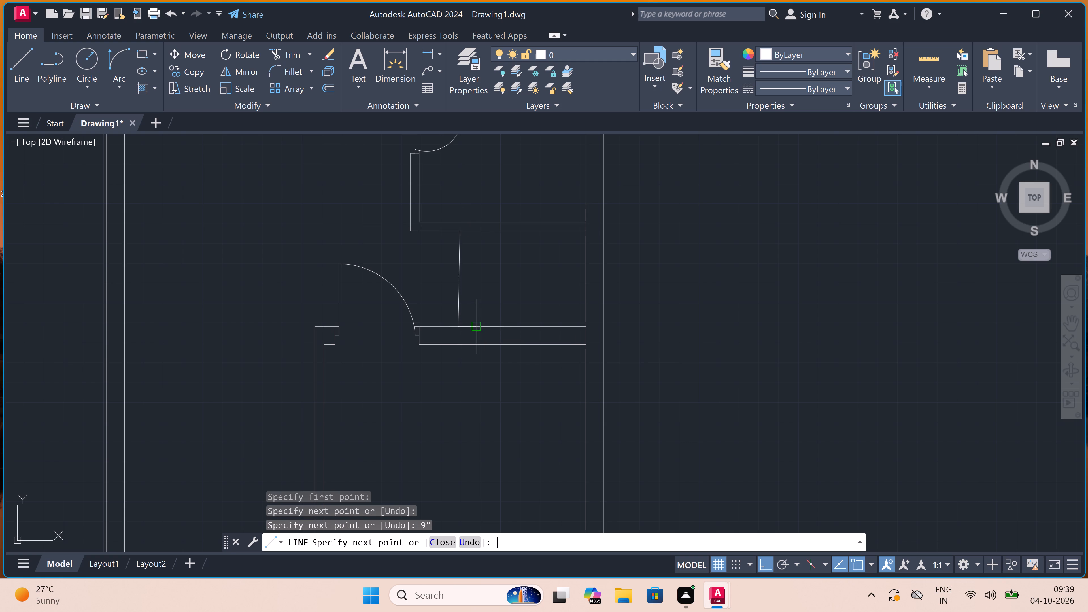
click(478, 229)
text(9")
key(space)
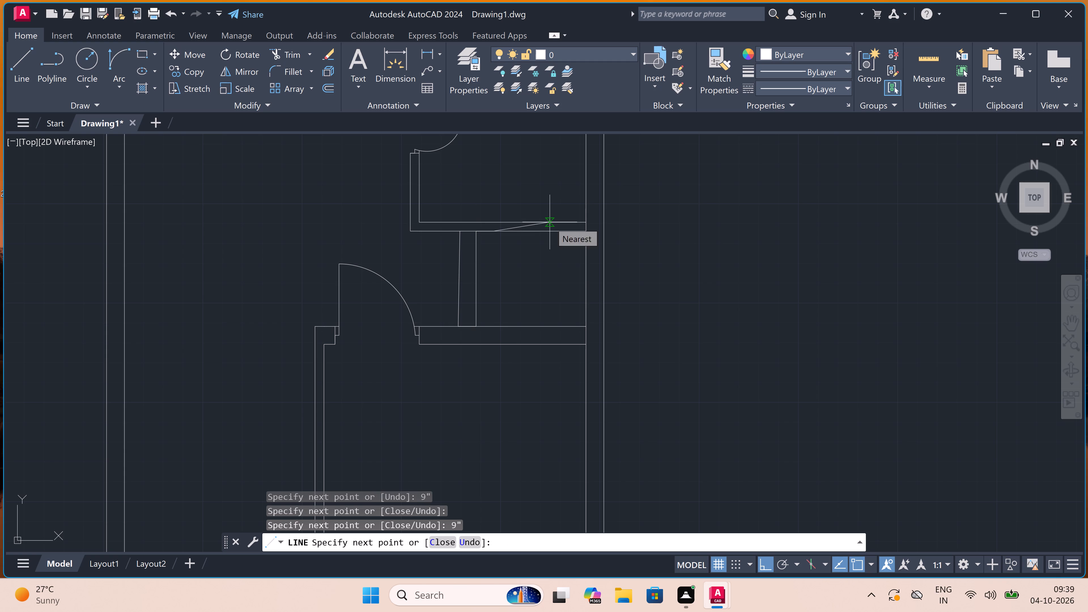
click(493, 328)
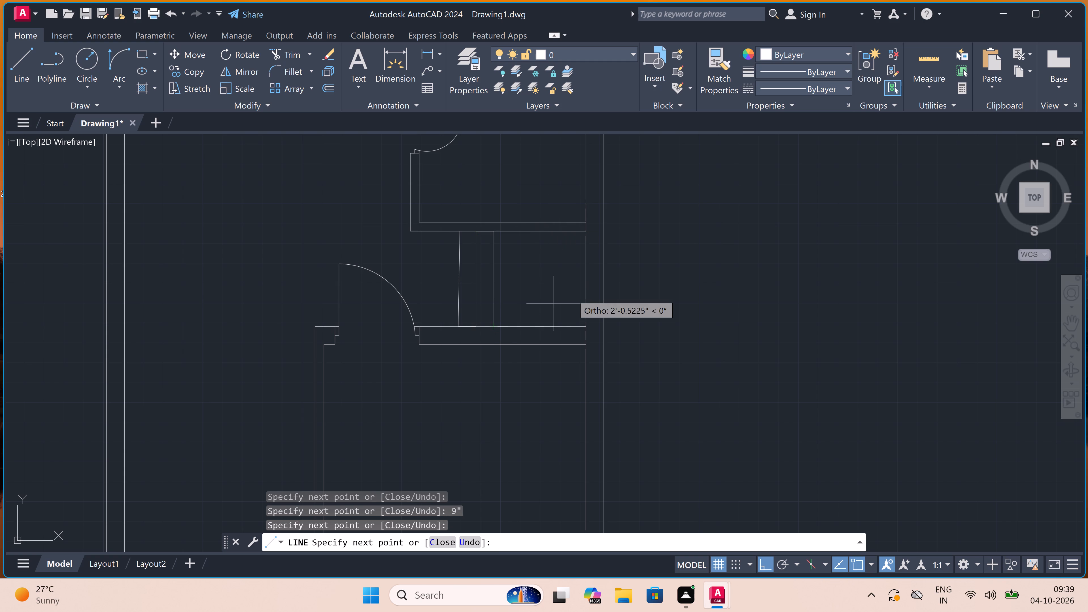
text(9")
key(space)
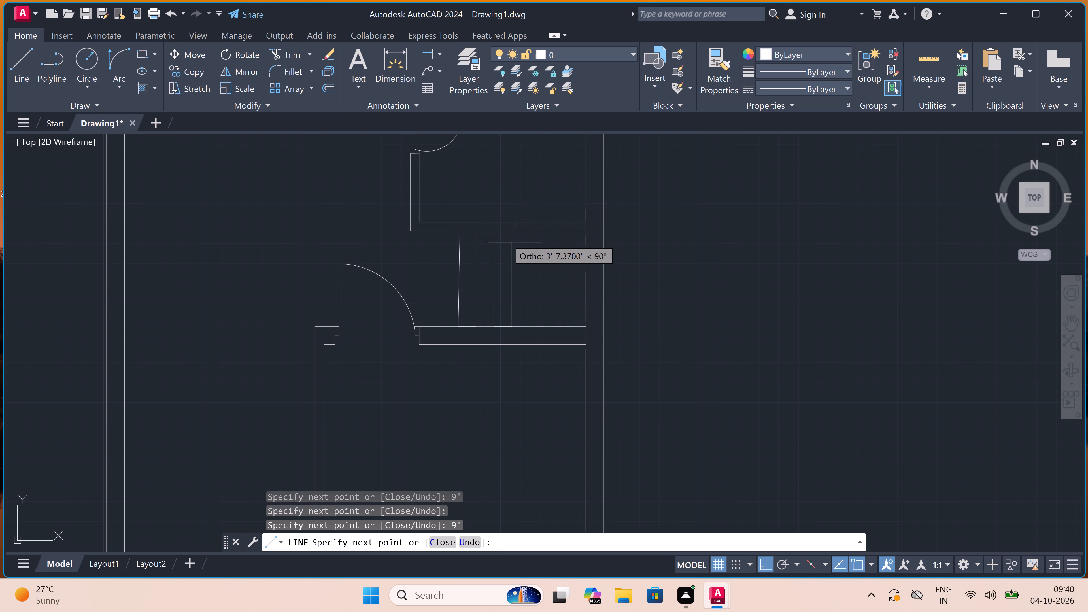
click(510, 232)
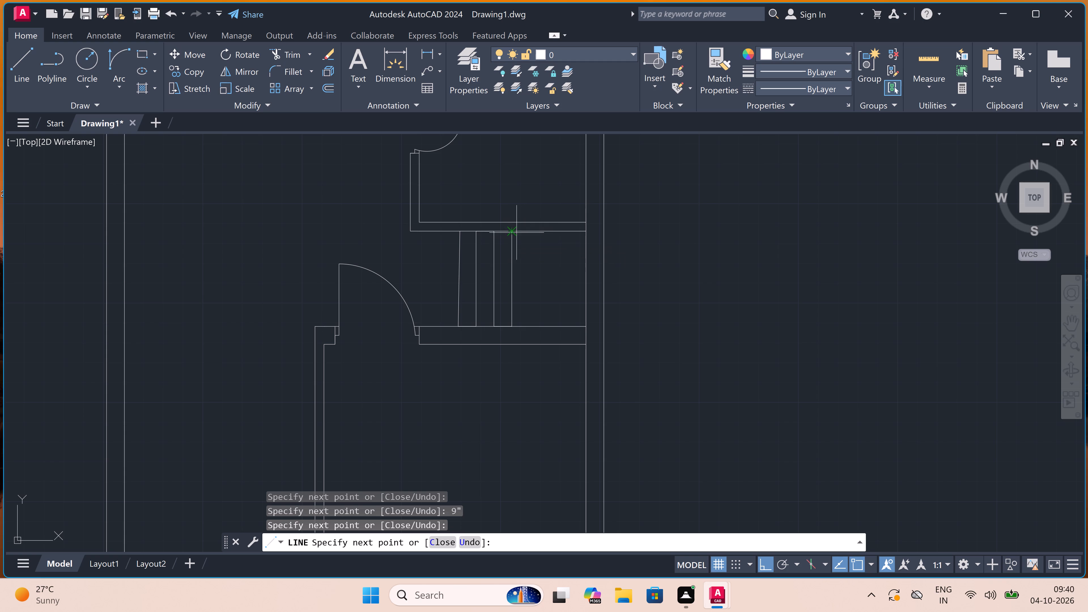
text(9")
key(space)
scroll(533, 230, up, 1)
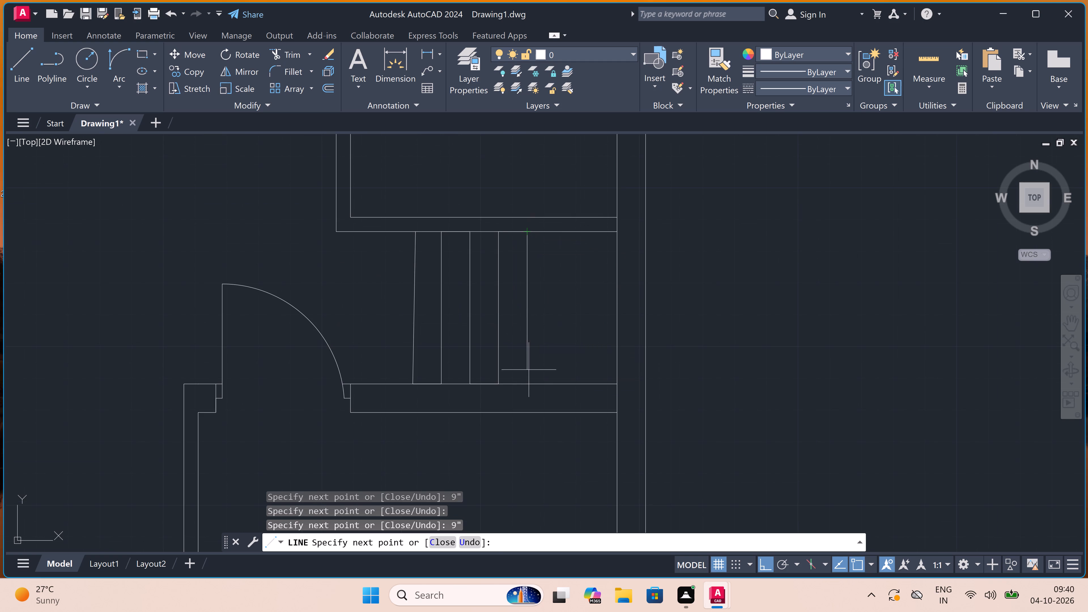
click(528, 385)
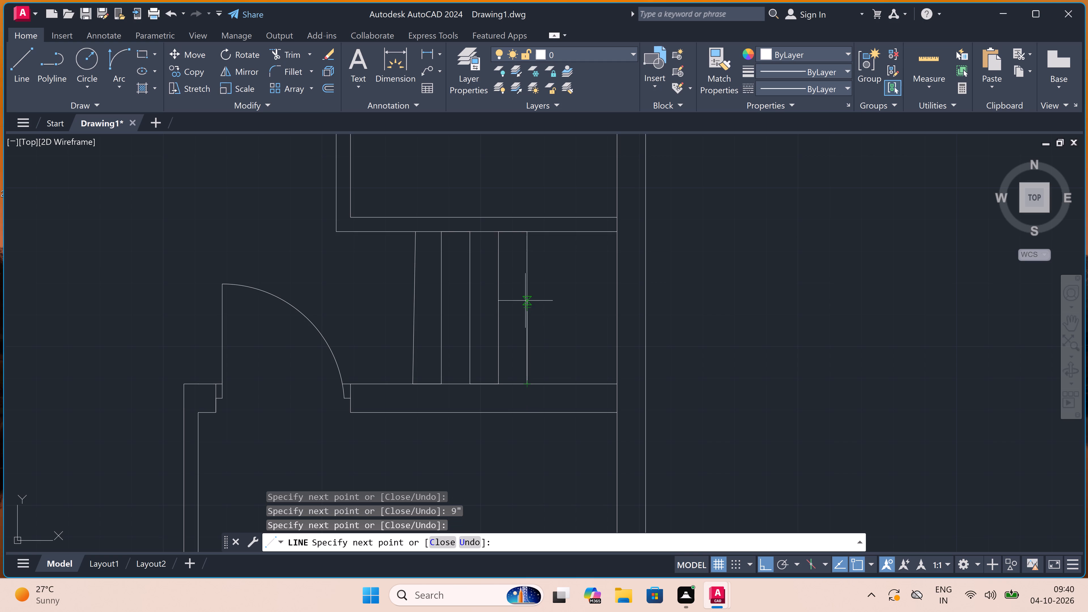
Draw the stair's dividing line from the midpoint of the last tread line to the midpoint of the first.
double_click(526, 311)
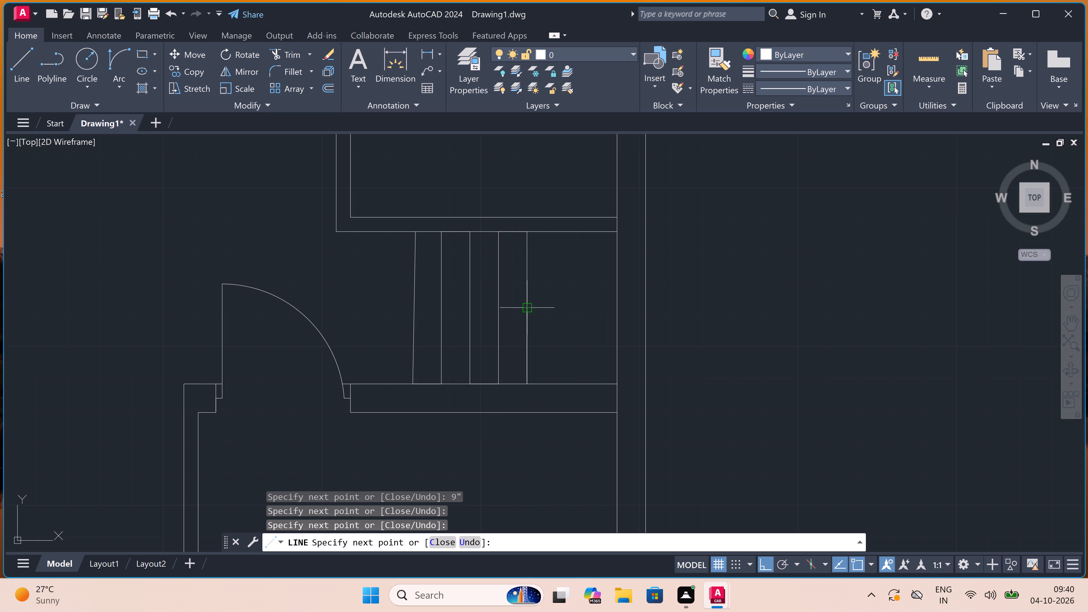
click(415, 308)
key(Escape)
Draw a U-shaped stair direction line through the upper flight, around past the last tread, and back into the lower flight.
key(space)
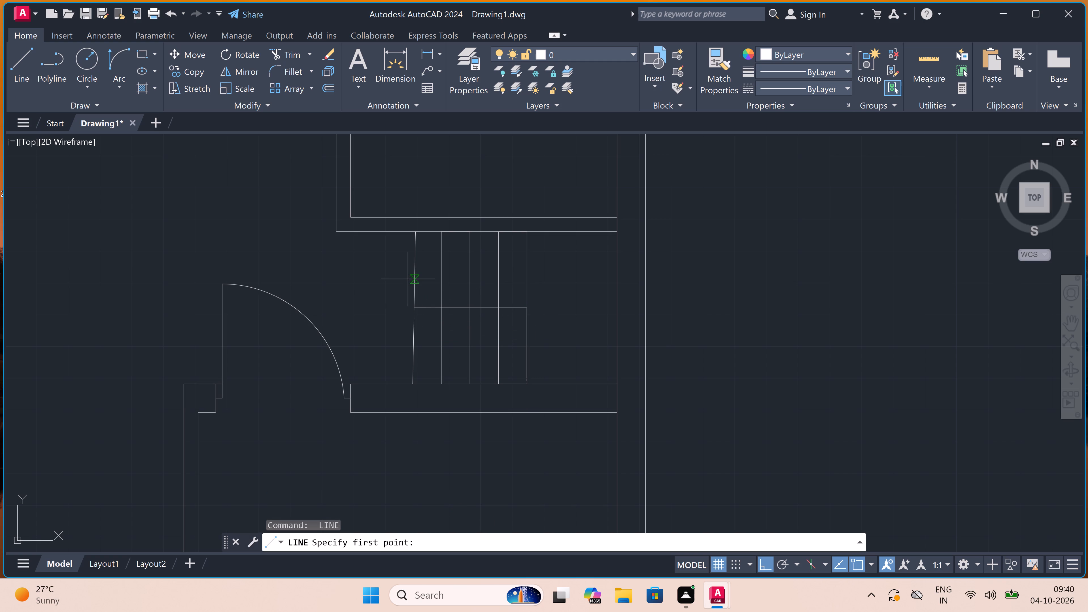
click(380, 279)
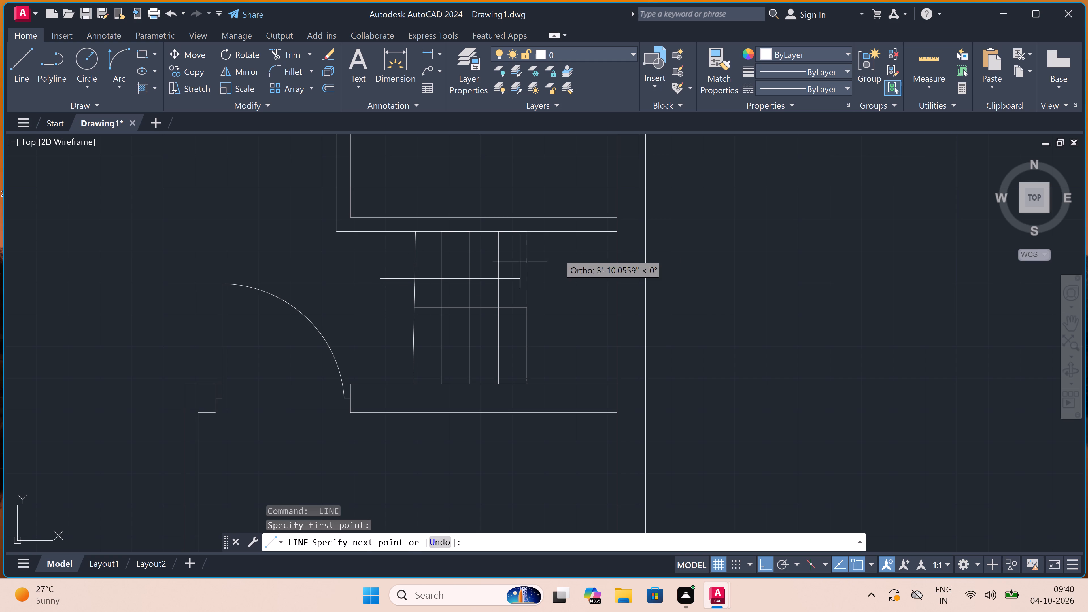
click(560, 267)
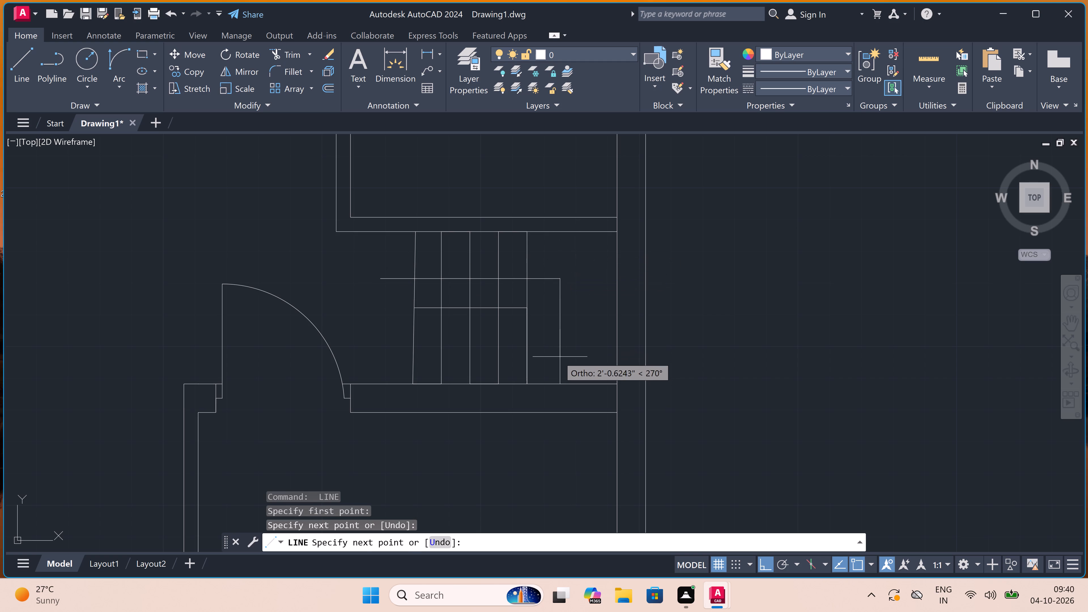
click(555, 353)
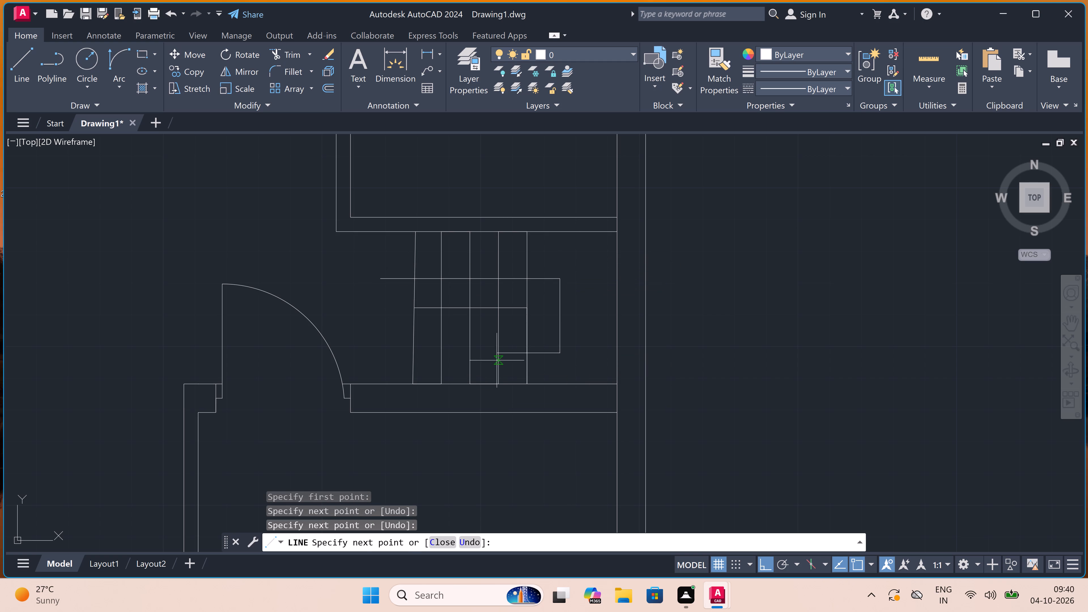
click(494, 351)
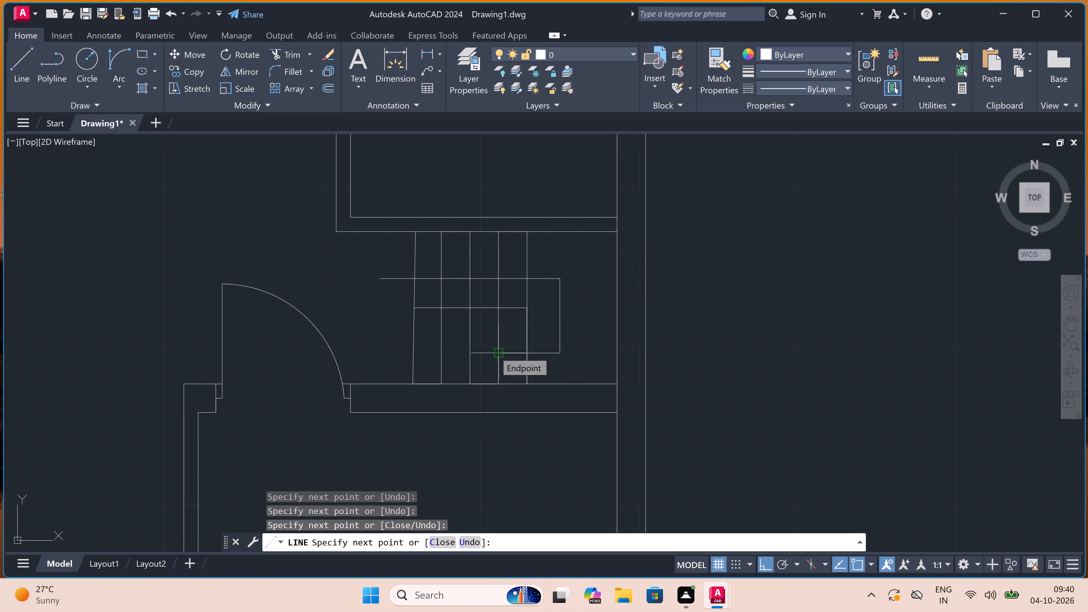
key(Escape)
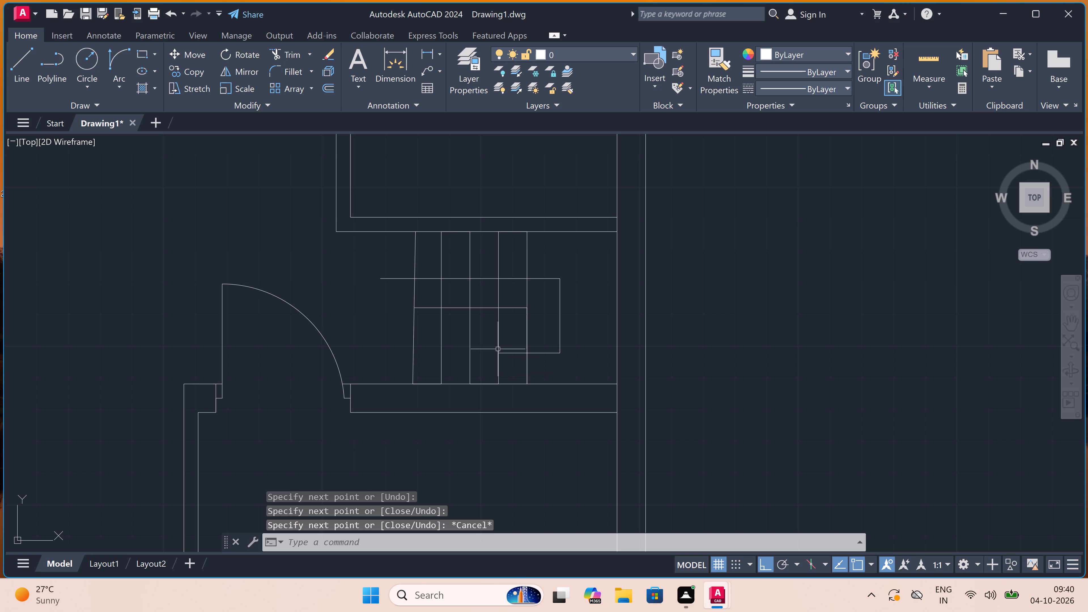
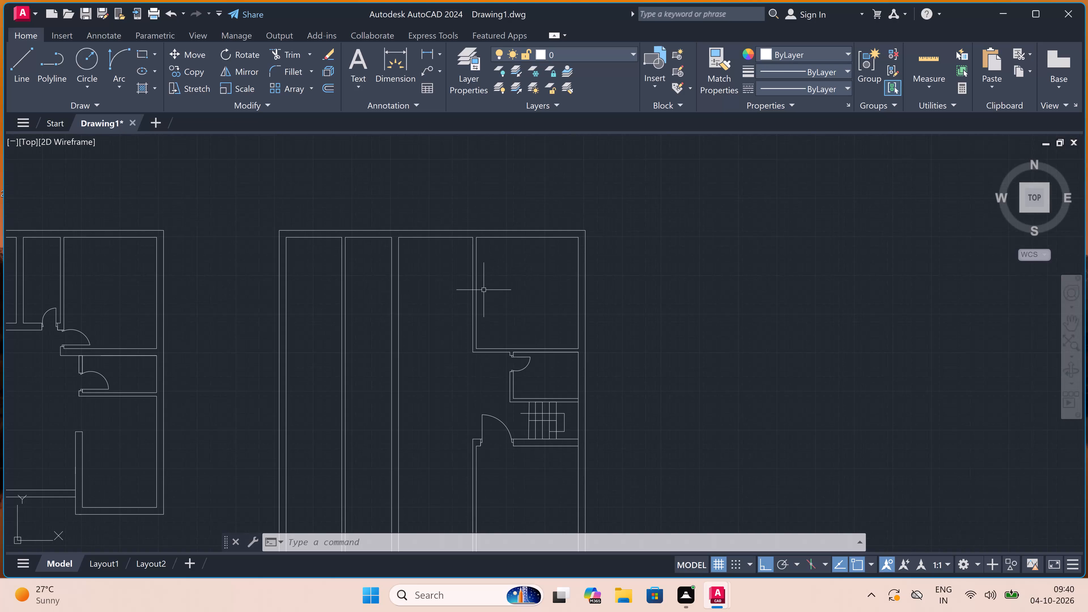
Draw a 2' window in the outer wall of the small room above the stairs, with end lines across the wall and a centre line.
scroll(492, 322, down, 2)
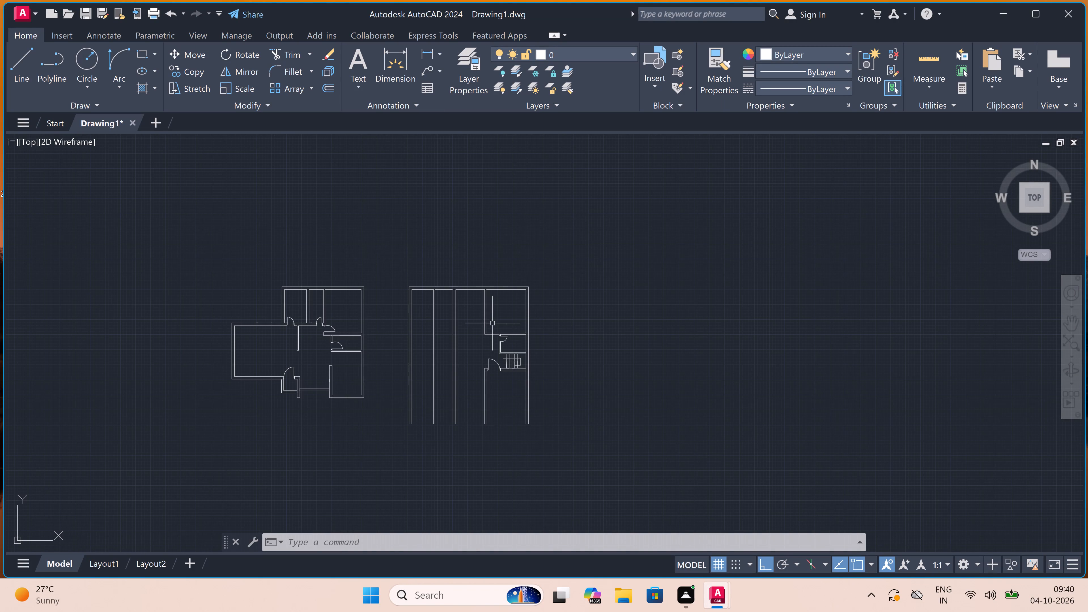
scroll(507, 364, up, 3)
scroll(507, 361, down, 4)
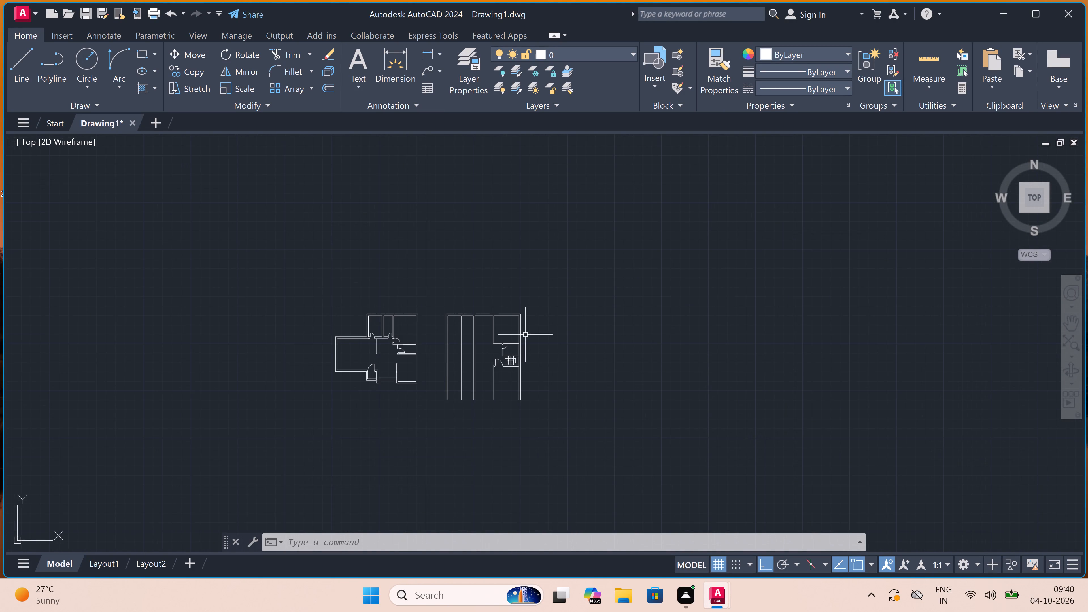
scroll(525, 334, up, 3)
scroll(486, 413, up, 2)
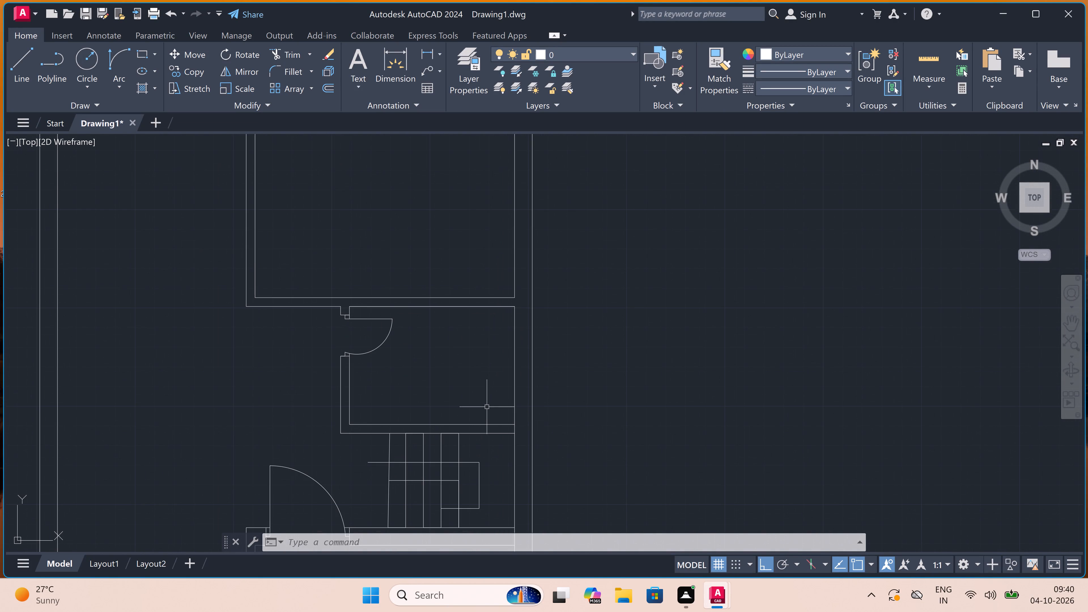
text(l)
key(space)
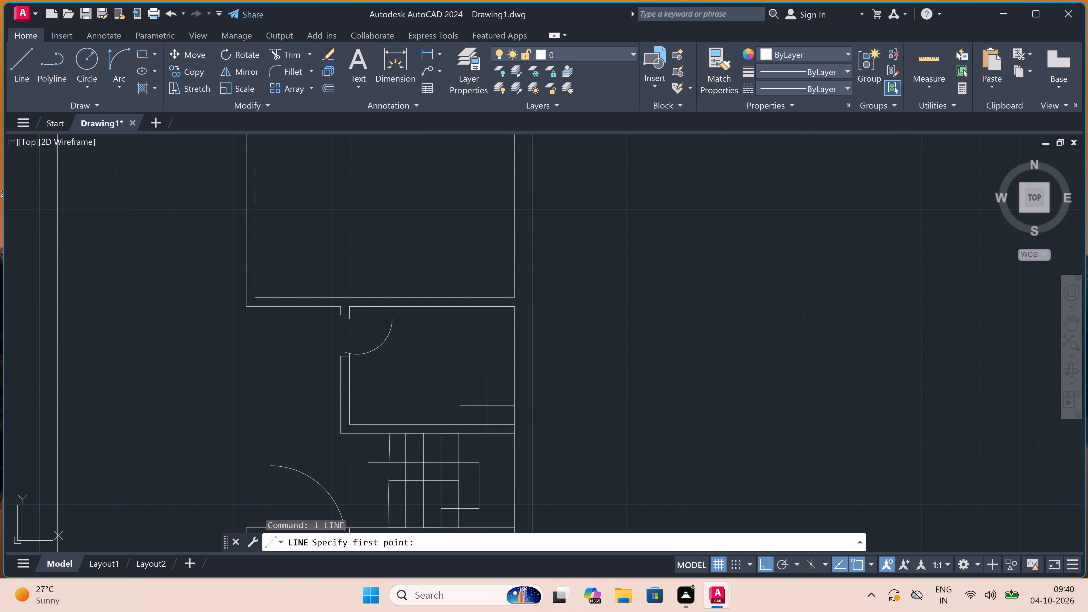
scroll(487, 405, up, 2)
scroll(583, 356, down, 1)
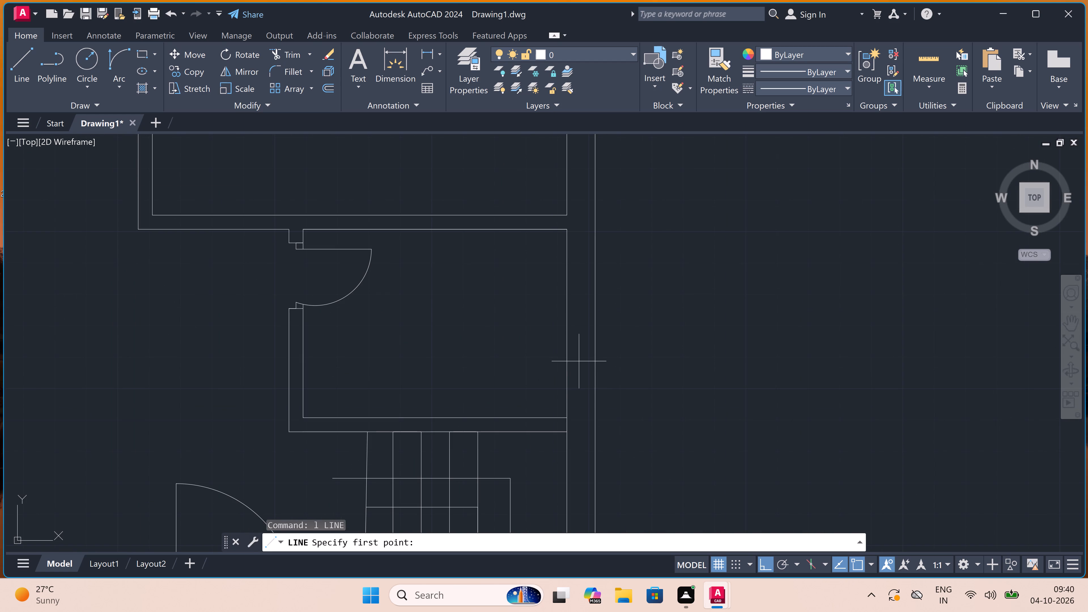
click(569, 366)
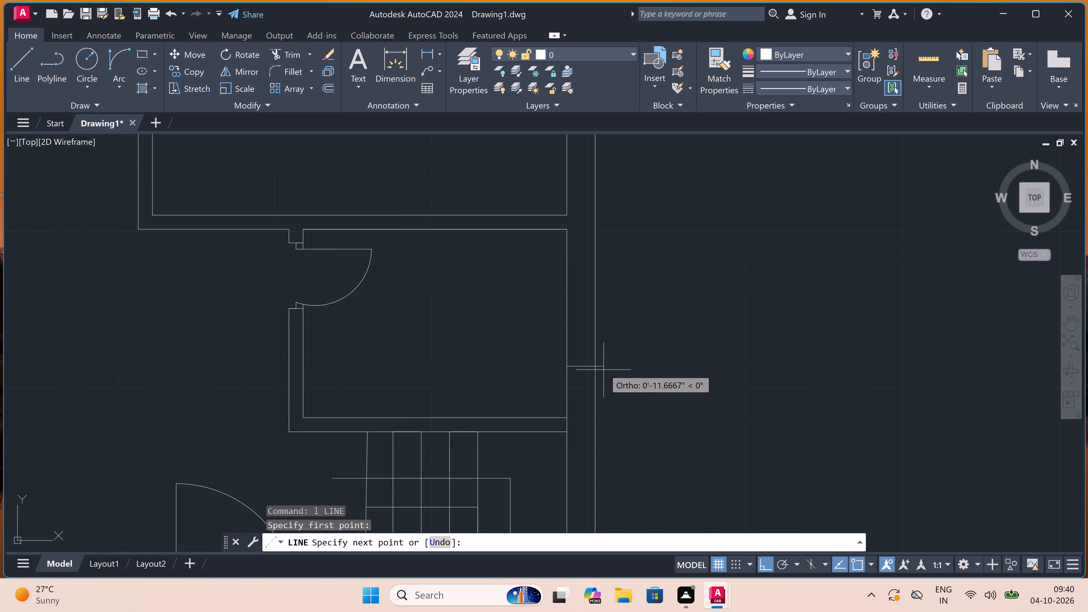
triple_click(594, 366)
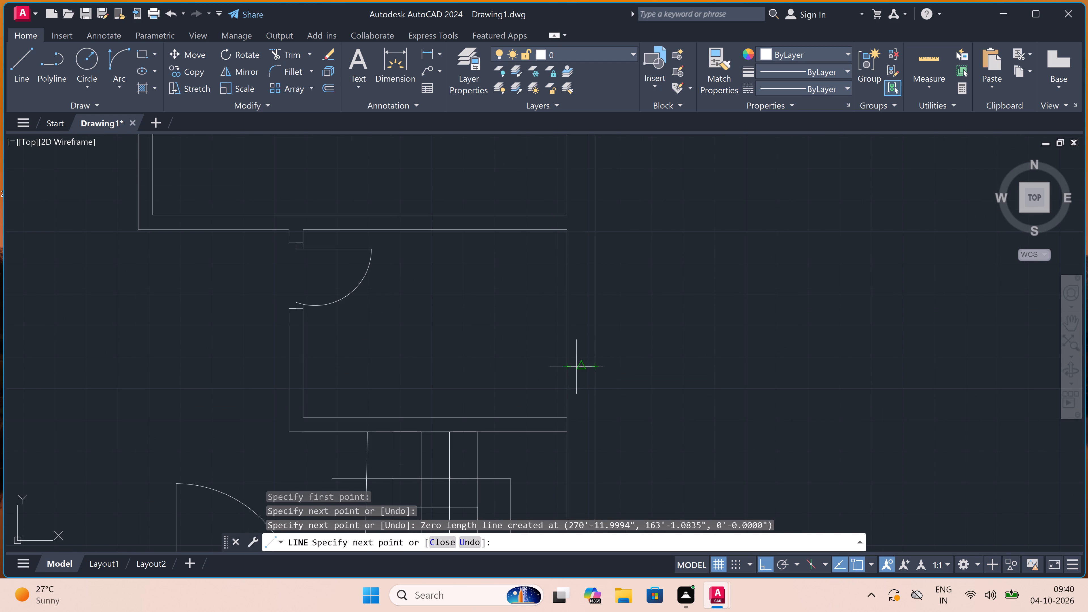
double_click(579, 367)
key(2)
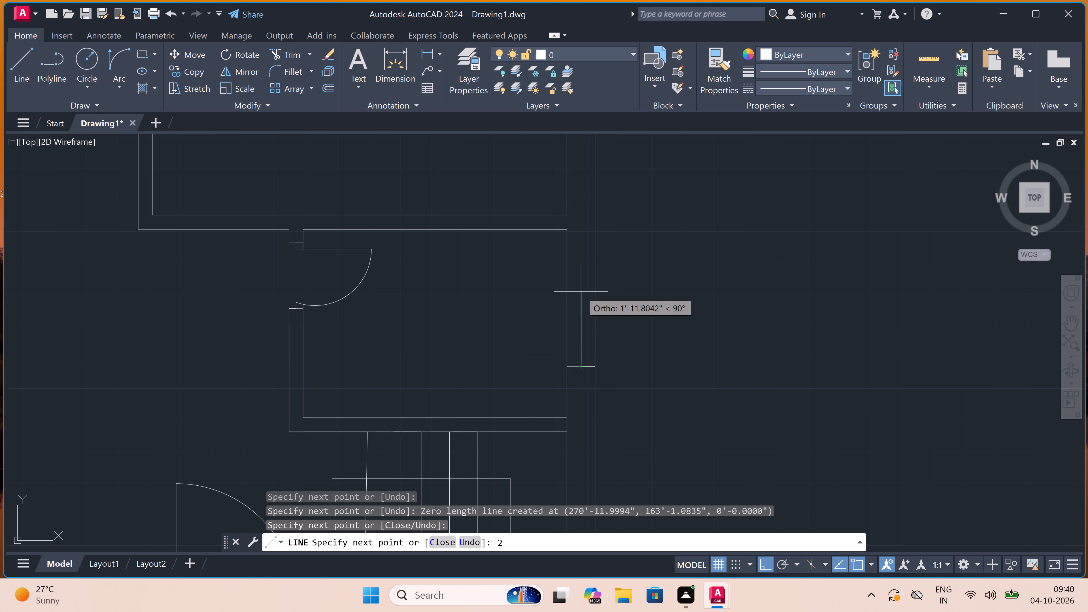
key(apostrophe)
key(space)
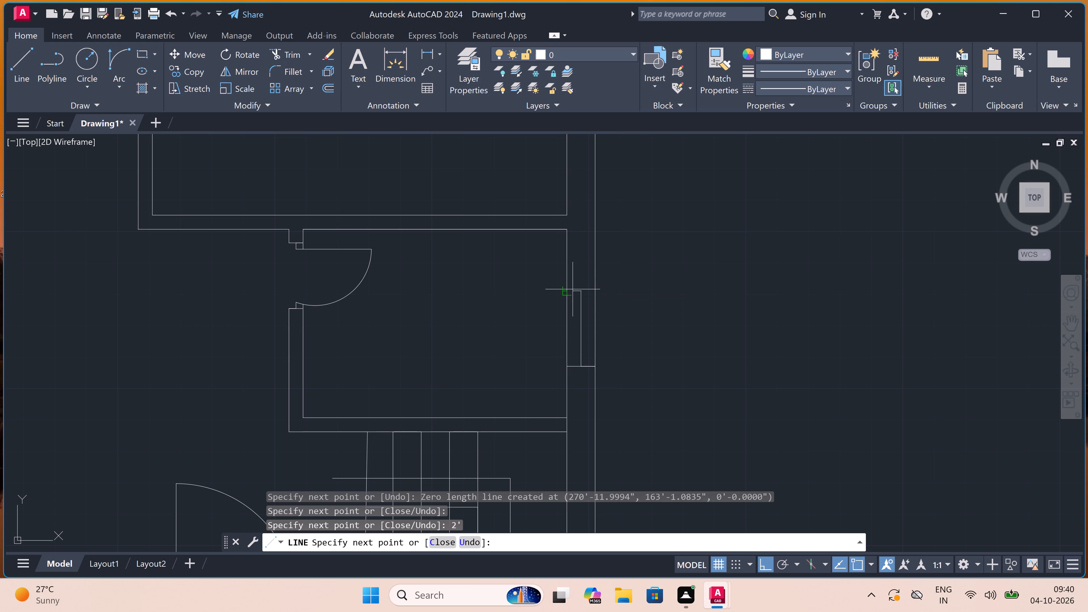
click(570, 291)
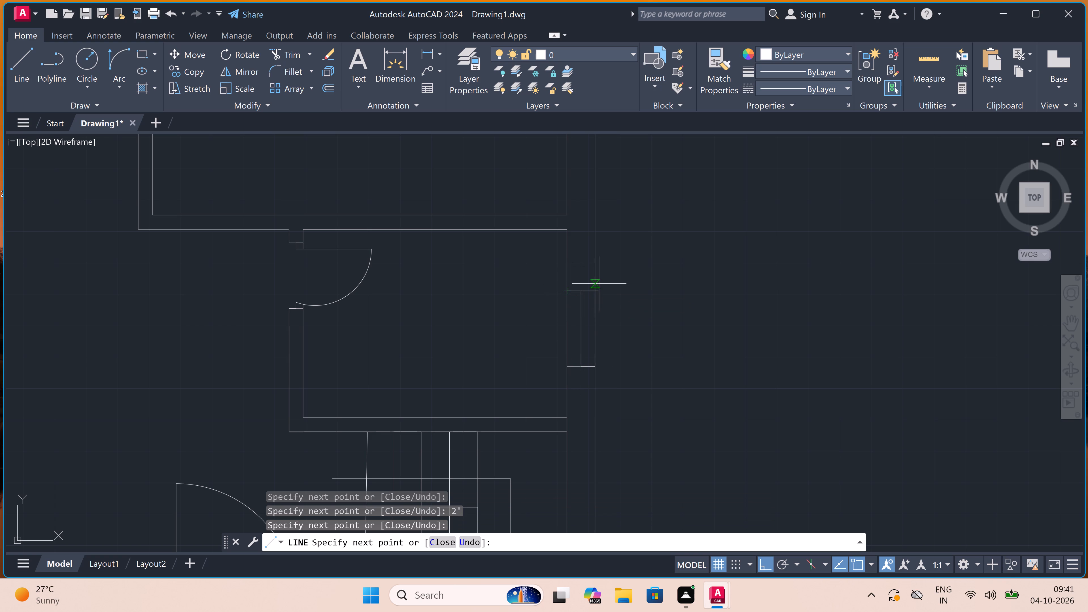
click(597, 287)
key(Escape)
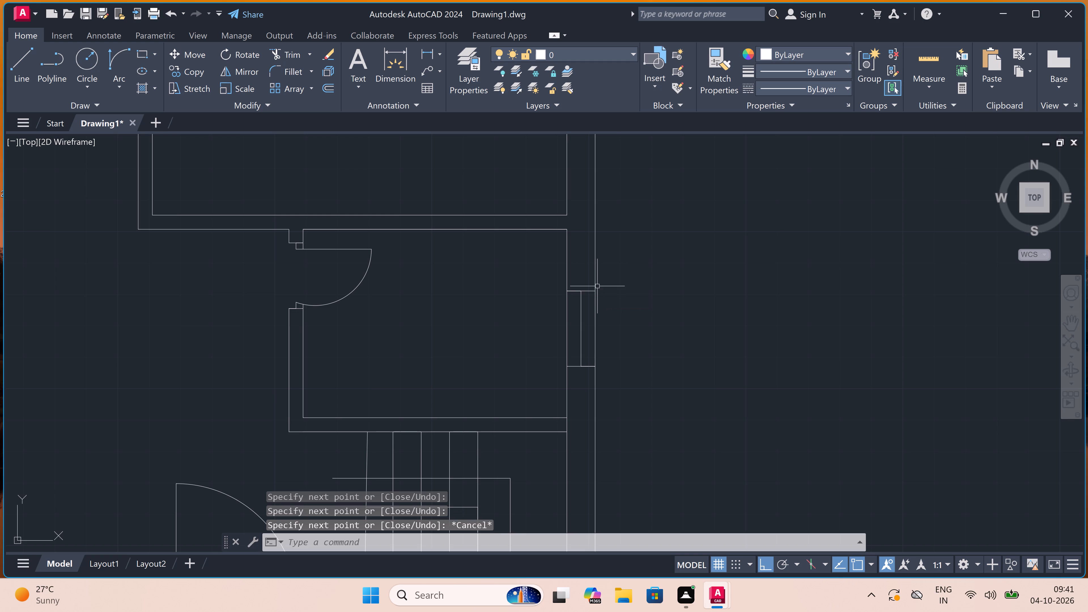
Trim away the inner face line of the outer wall where the wall between the small room and the stairs meets it.
text(tr)
key(space)
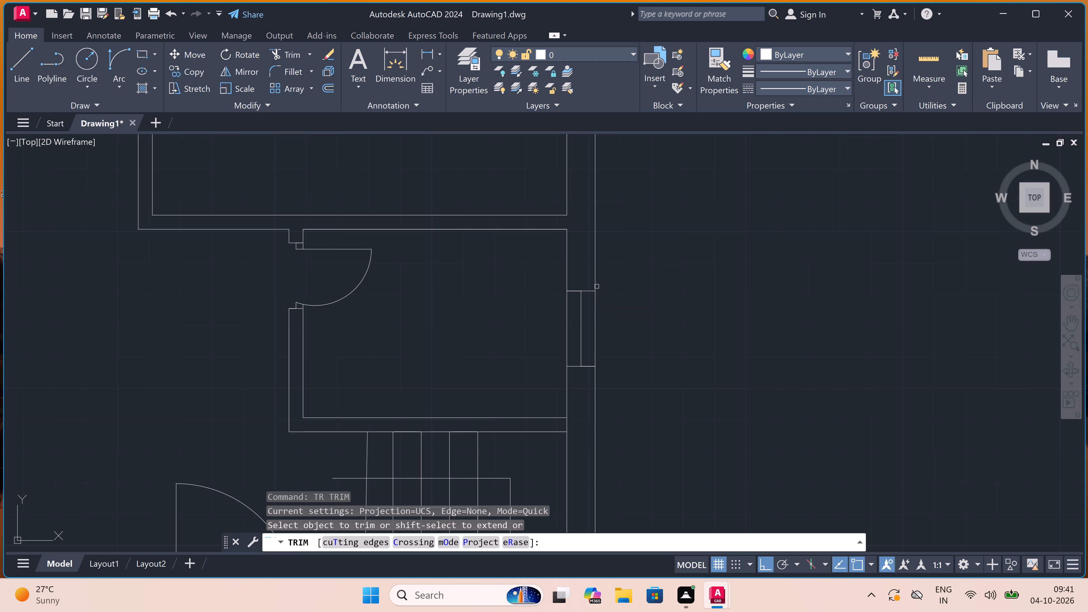
scroll(514, 276, down, 2)
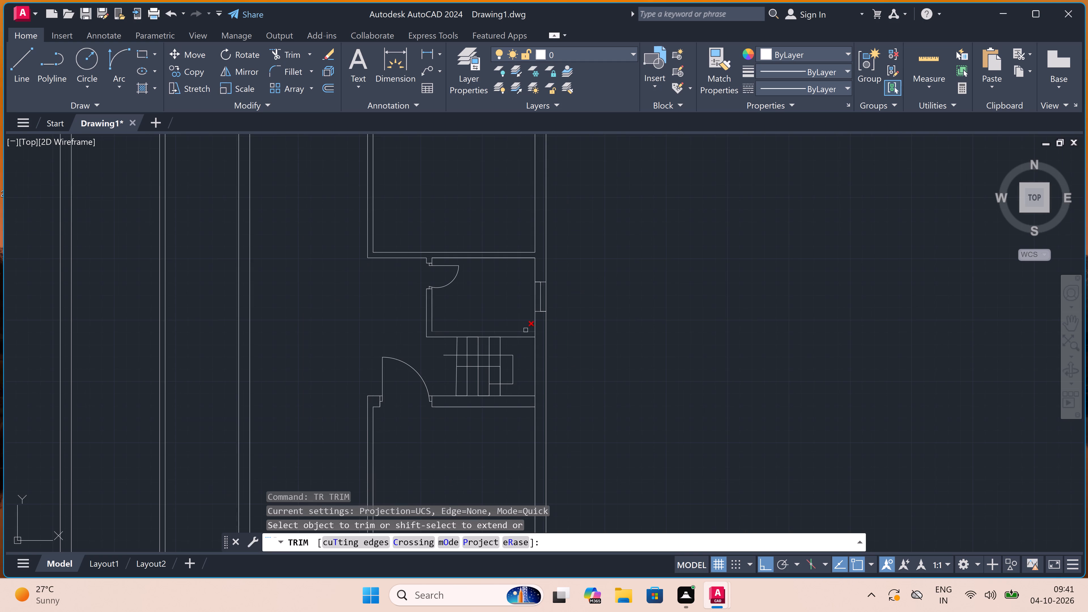
scroll(532, 334, up, 3)
double_click(532, 334)
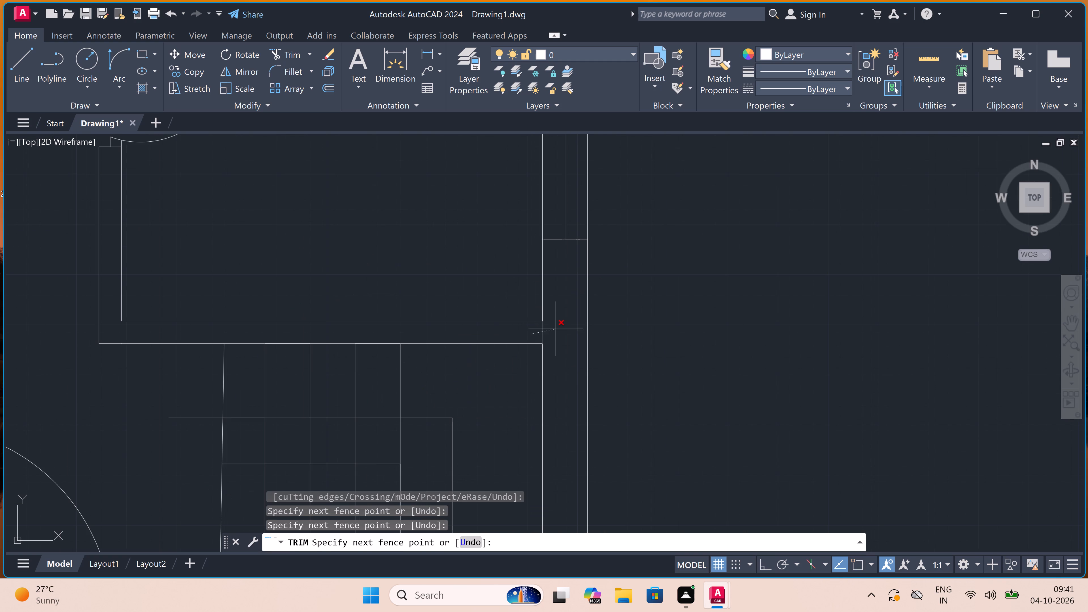
scroll(556, 329, up, 3)
double_click(556, 328)
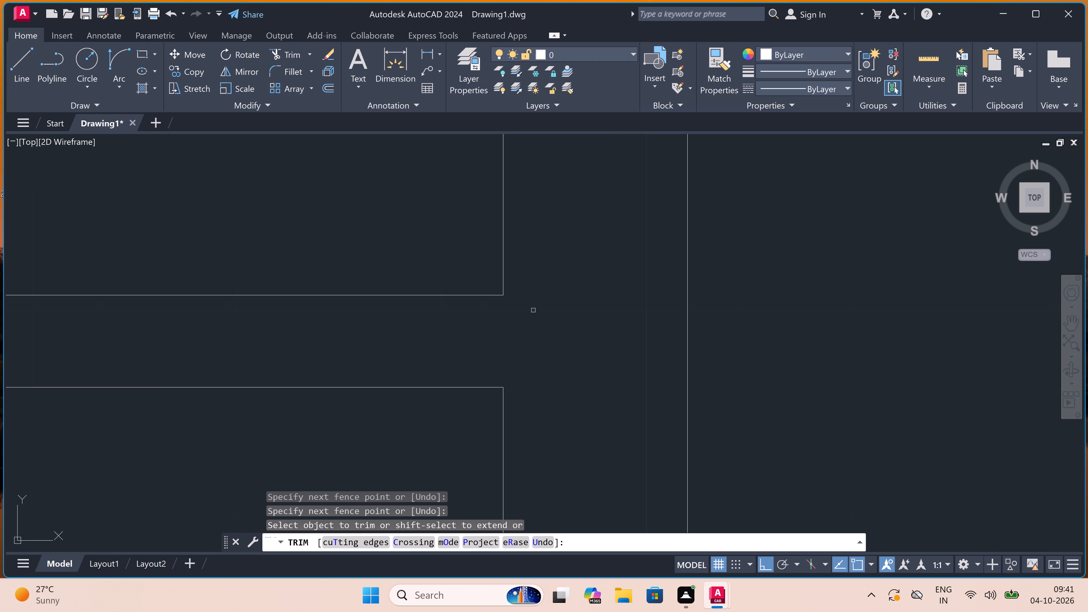
scroll(533, 310, down, 1)
key(Escape)
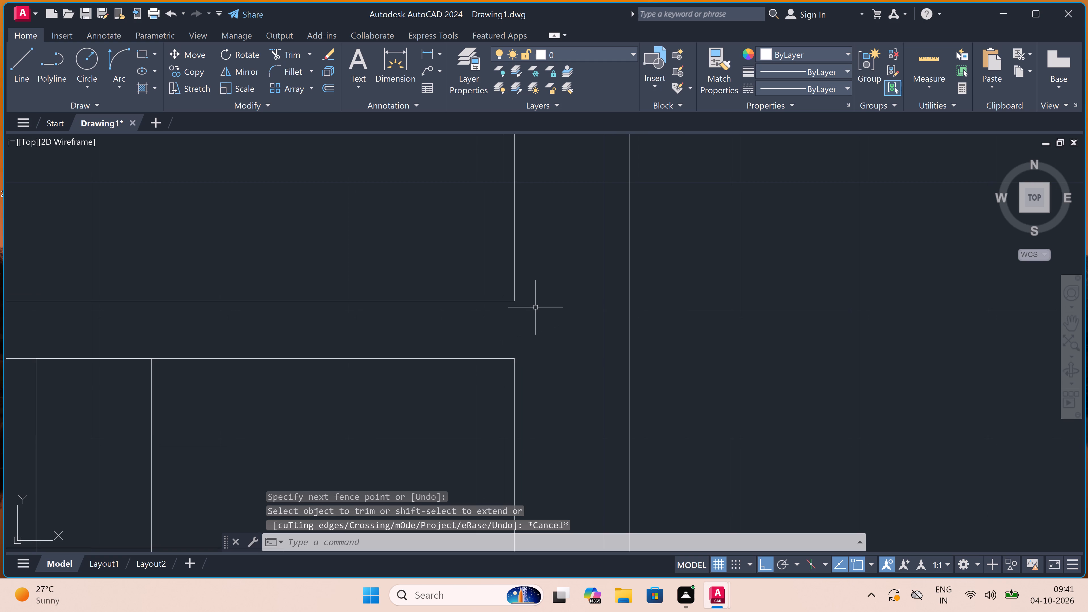
Examine the overall layout of both floor plans and the upper rooms of the unfinished plan.
scroll(494, 287, down, 3)
scroll(471, 284, down, 2)
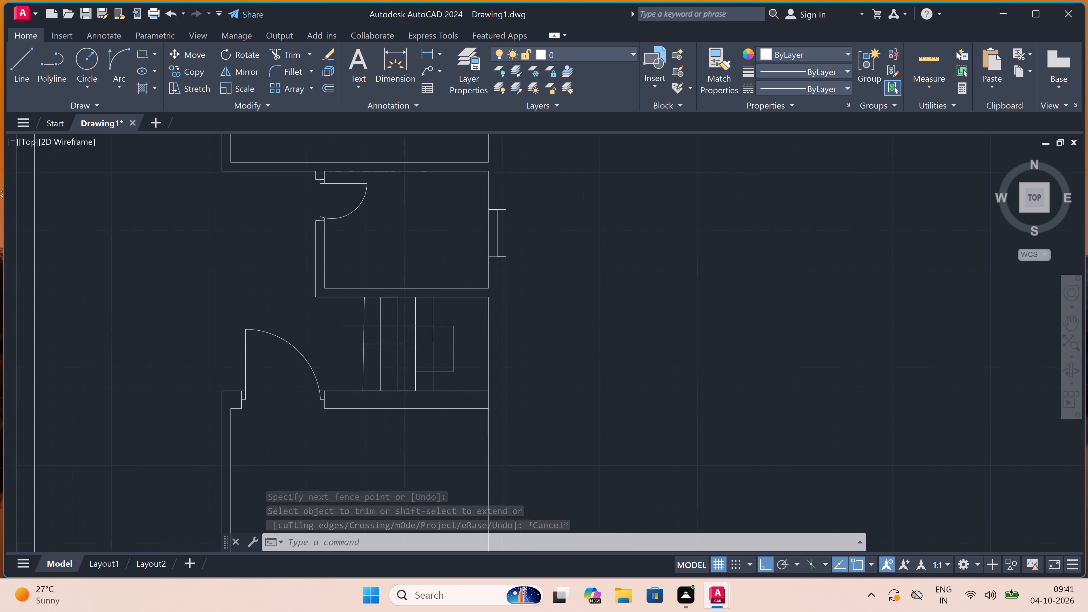
scroll(470, 284, down, 5)
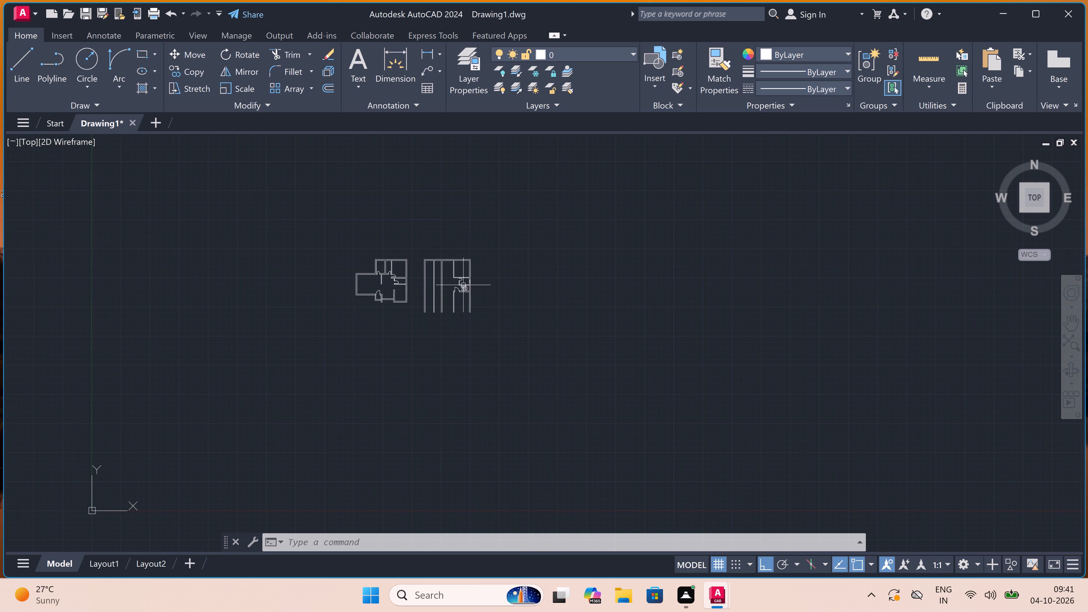
scroll(446, 298, up, 3)
scroll(446, 298, down, 3)
scroll(445, 280, up, 4)
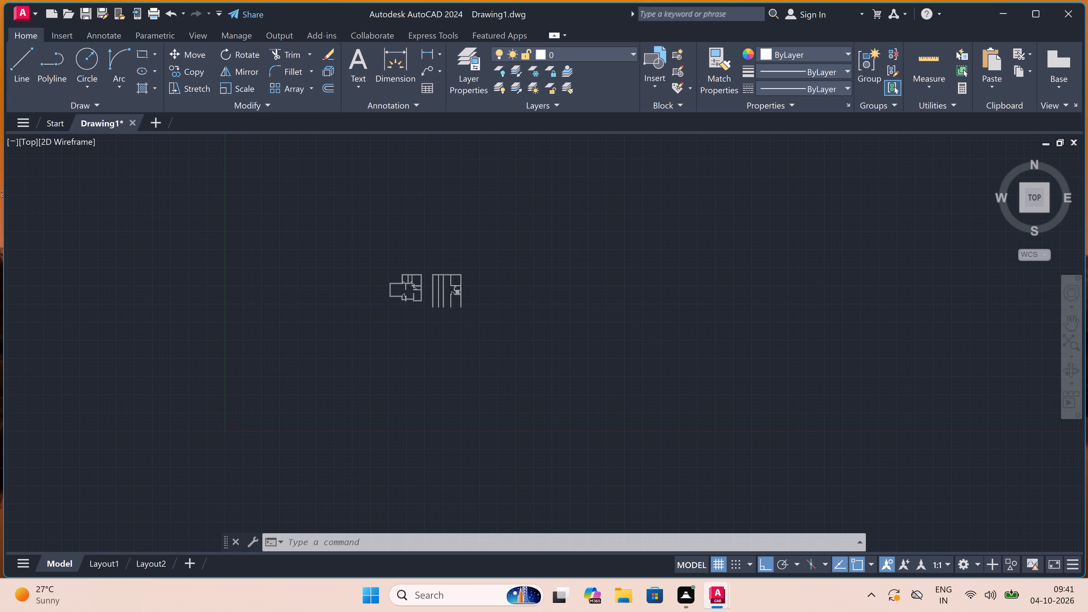
scroll(389, 251, up, 2)
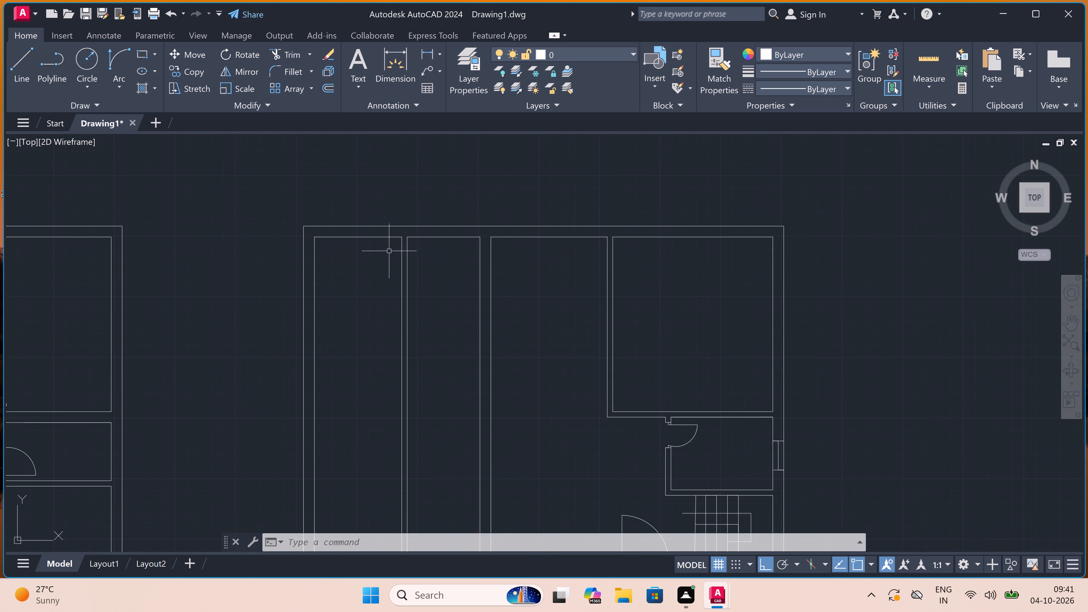
scroll(389, 251, down, 3)
scroll(382, 243, up, 3)
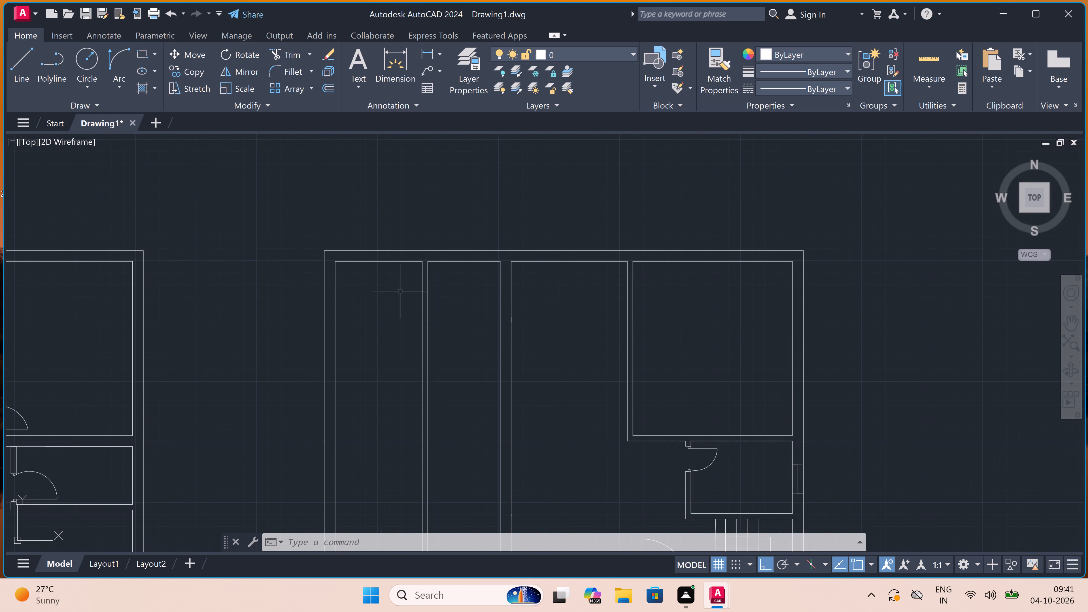
scroll(403, 300, up, 1)
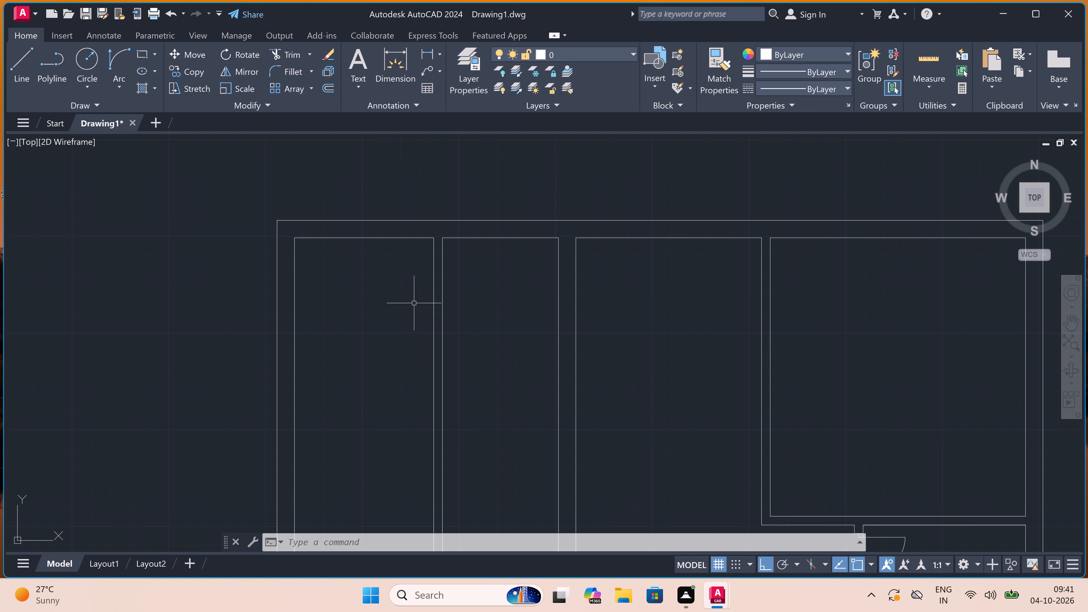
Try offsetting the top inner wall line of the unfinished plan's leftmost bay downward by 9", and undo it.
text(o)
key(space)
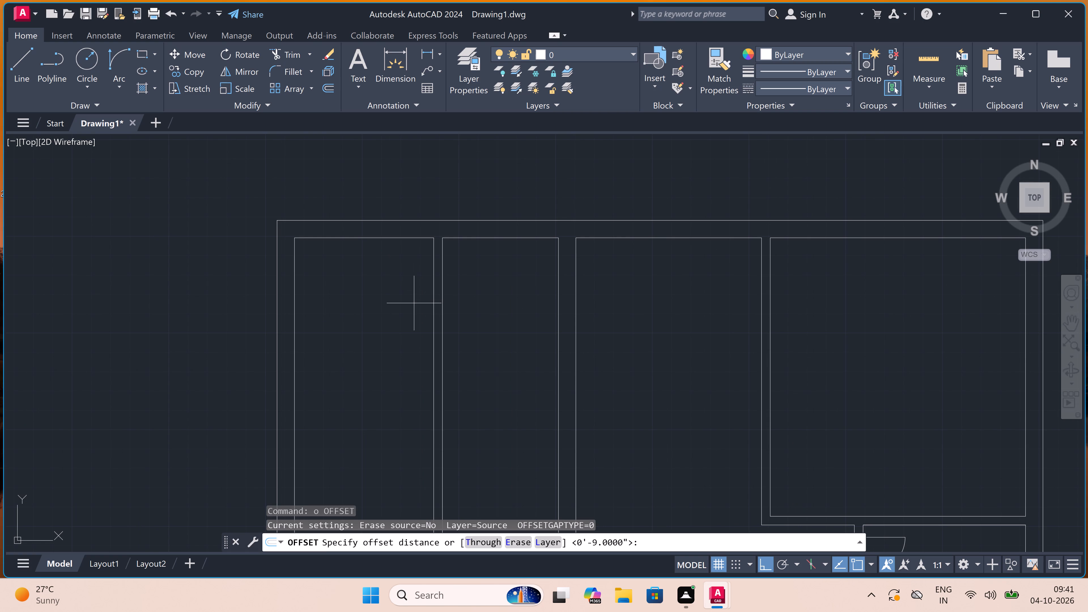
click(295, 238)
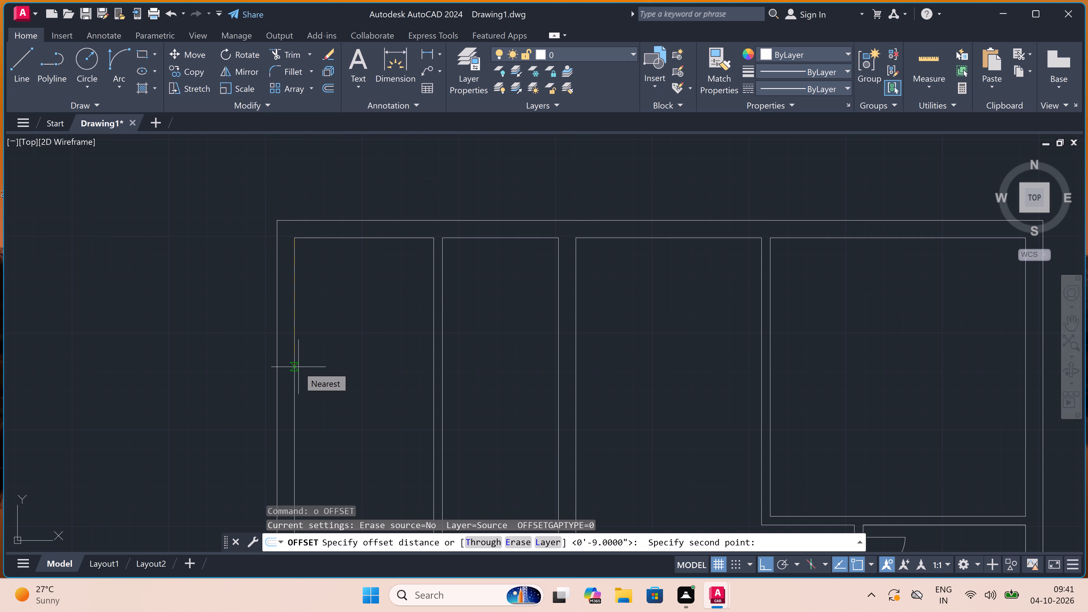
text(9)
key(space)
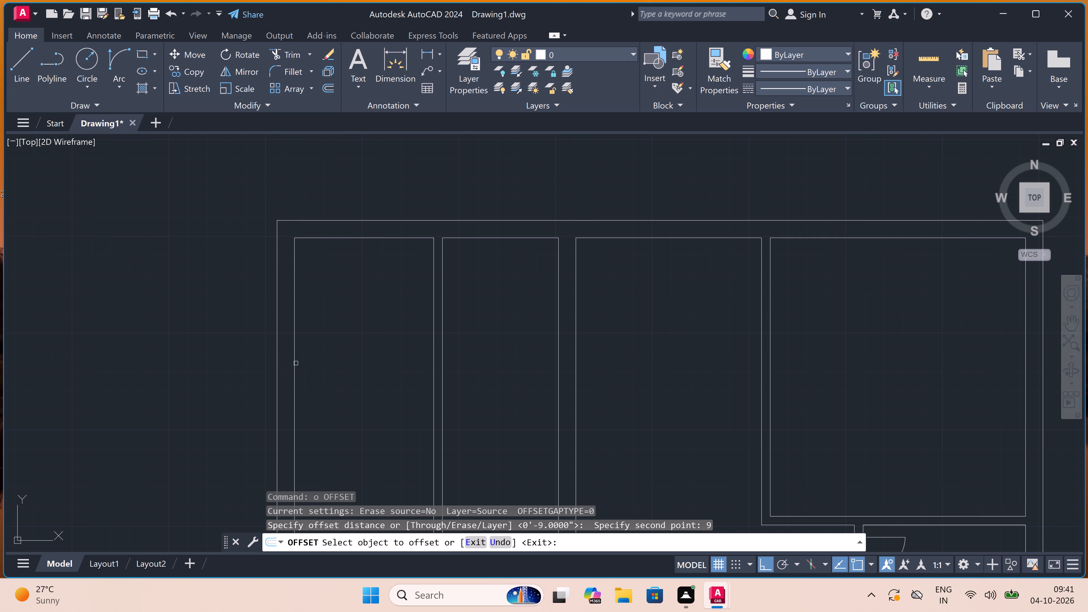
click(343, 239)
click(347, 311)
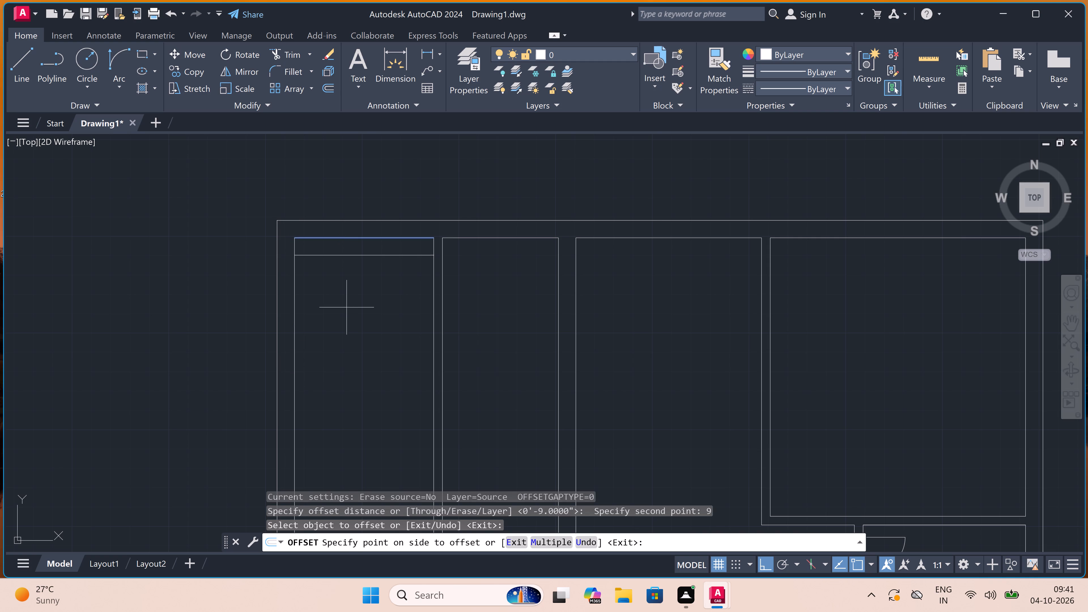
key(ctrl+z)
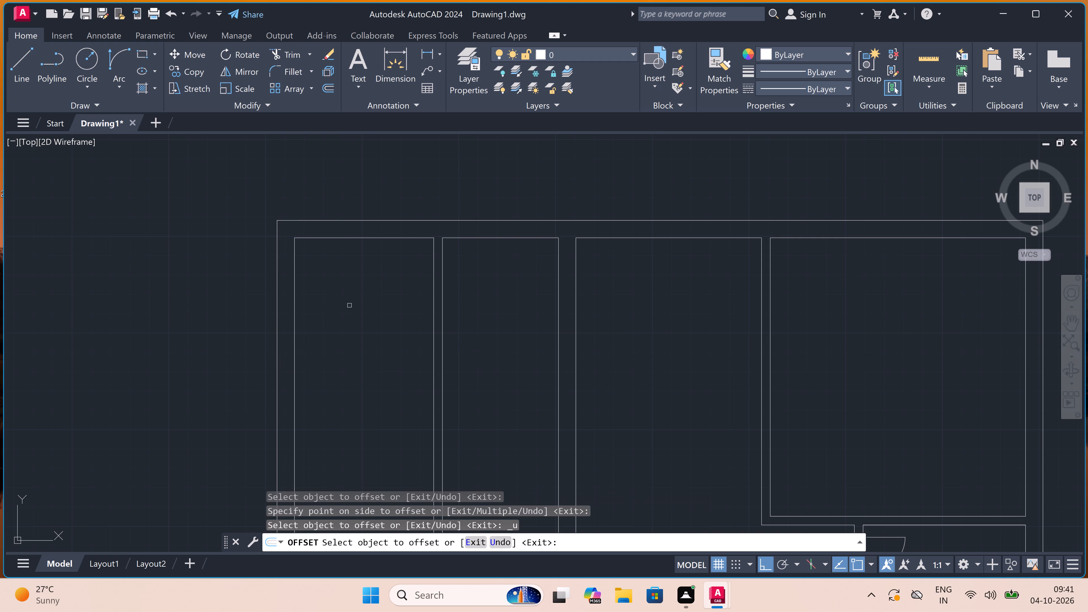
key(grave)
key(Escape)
Offset the top inner wall lines of the unfinished plan's two leftmost bays downward by 9'.
text(o)
key(space)
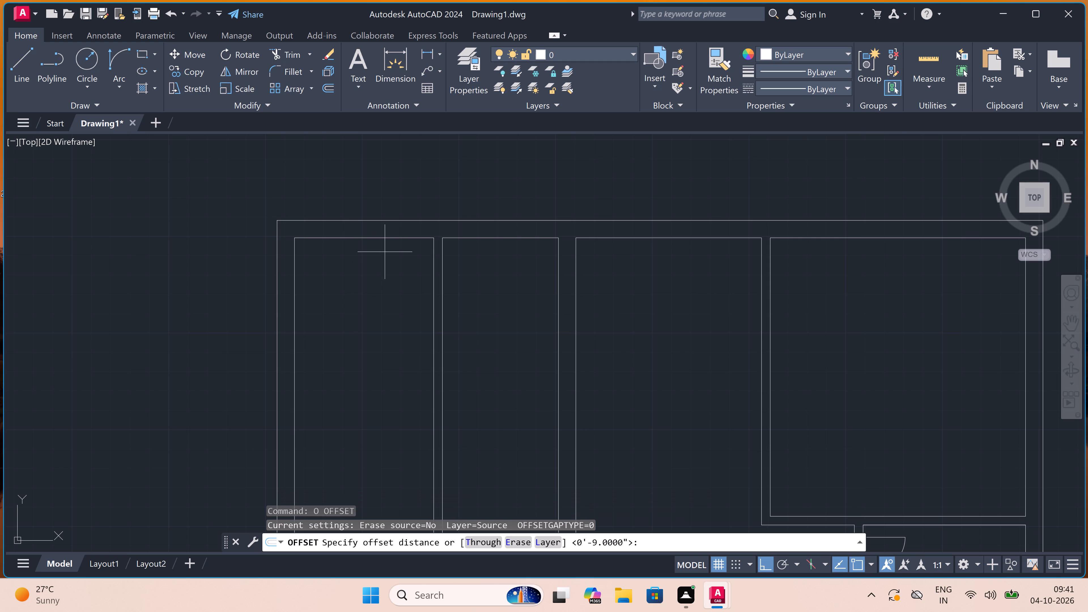
click(381, 241)
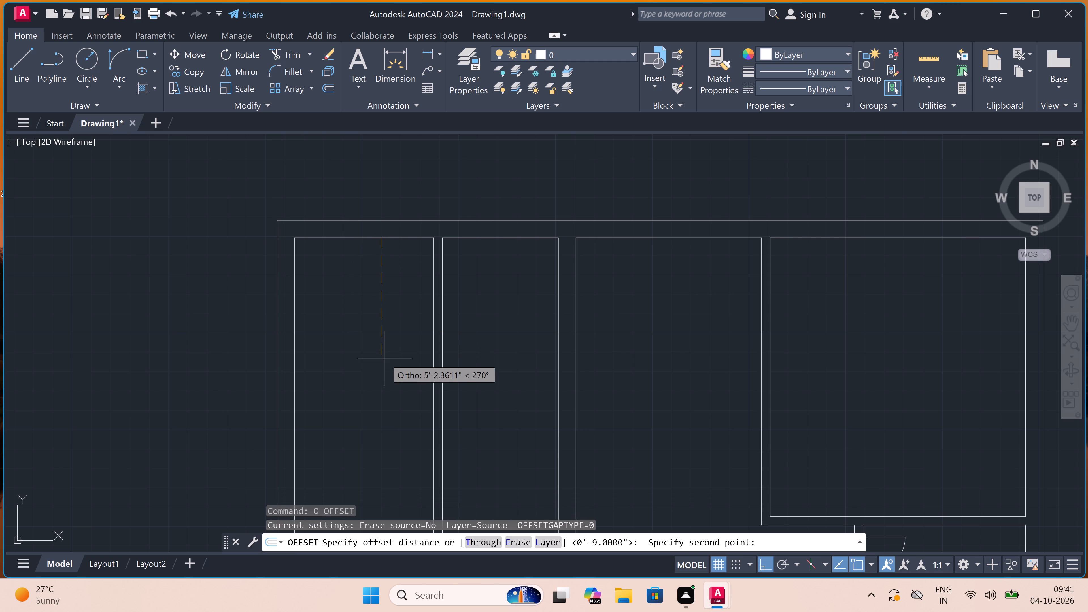
text(9')
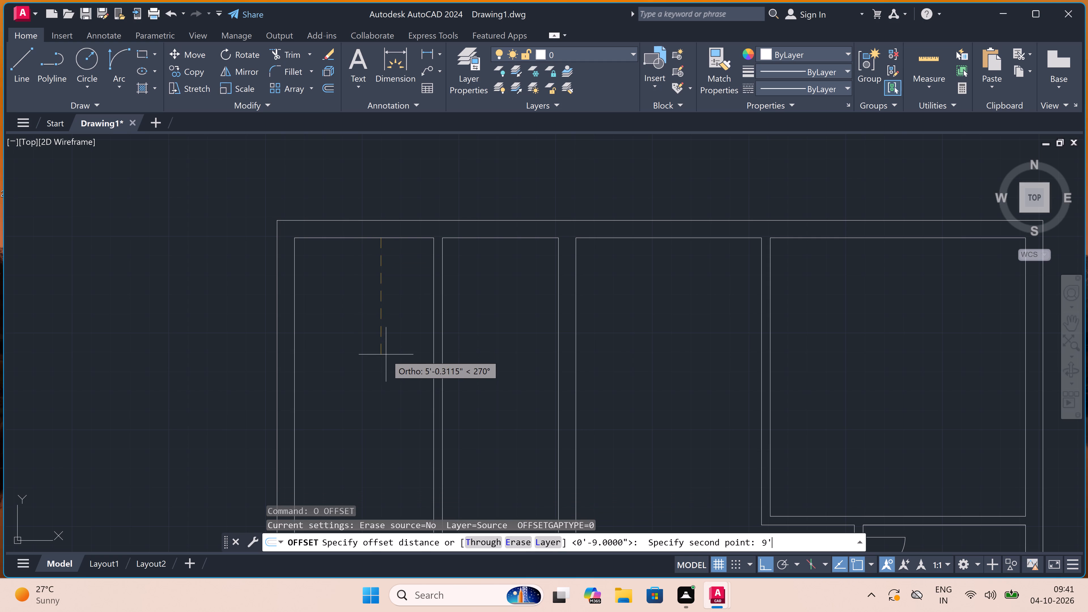
key(space)
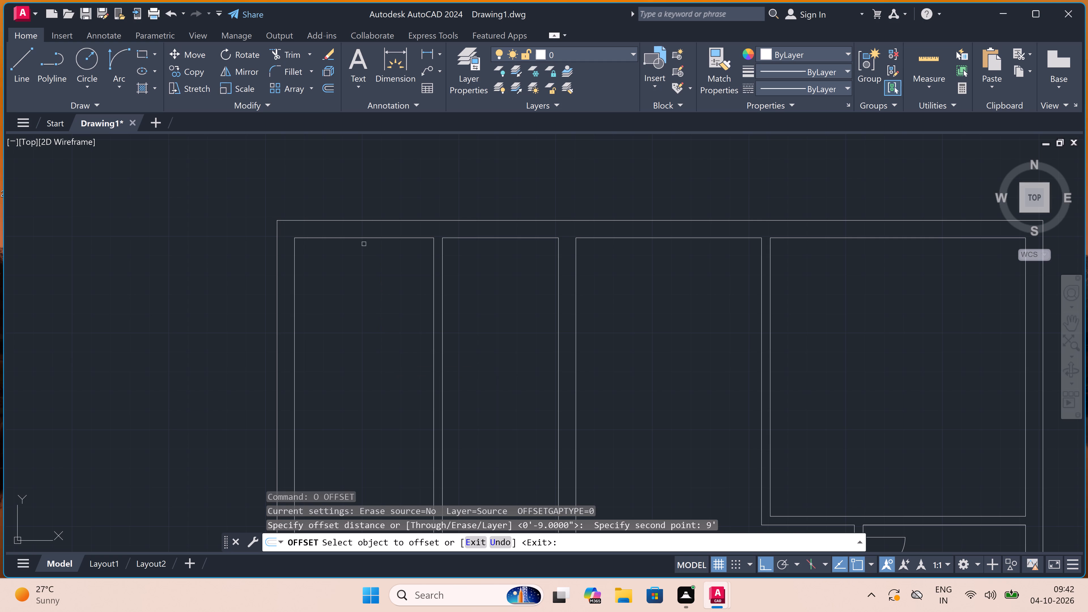
click(362, 238)
click(371, 301)
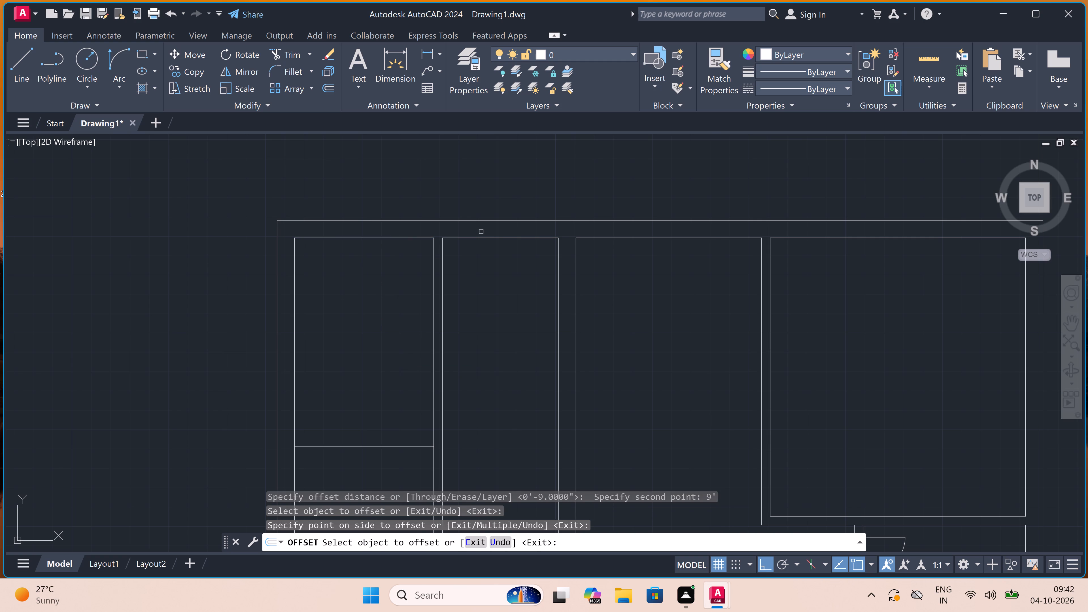
drag(481, 239, 483, 242)
click(485, 338)
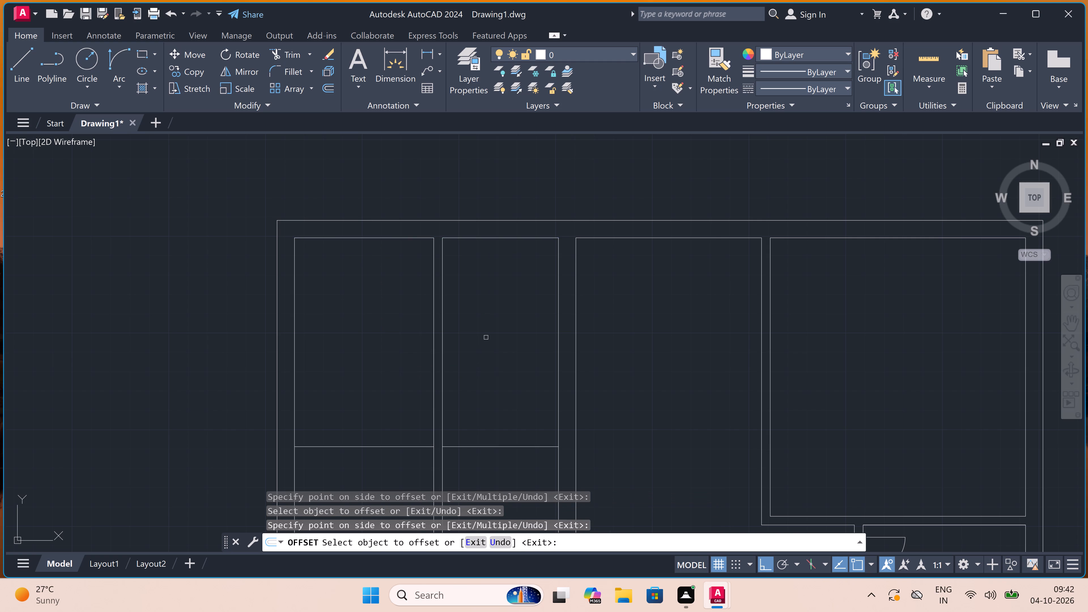
scroll(486, 337, down, 2)
scroll(484, 382, up, 4)
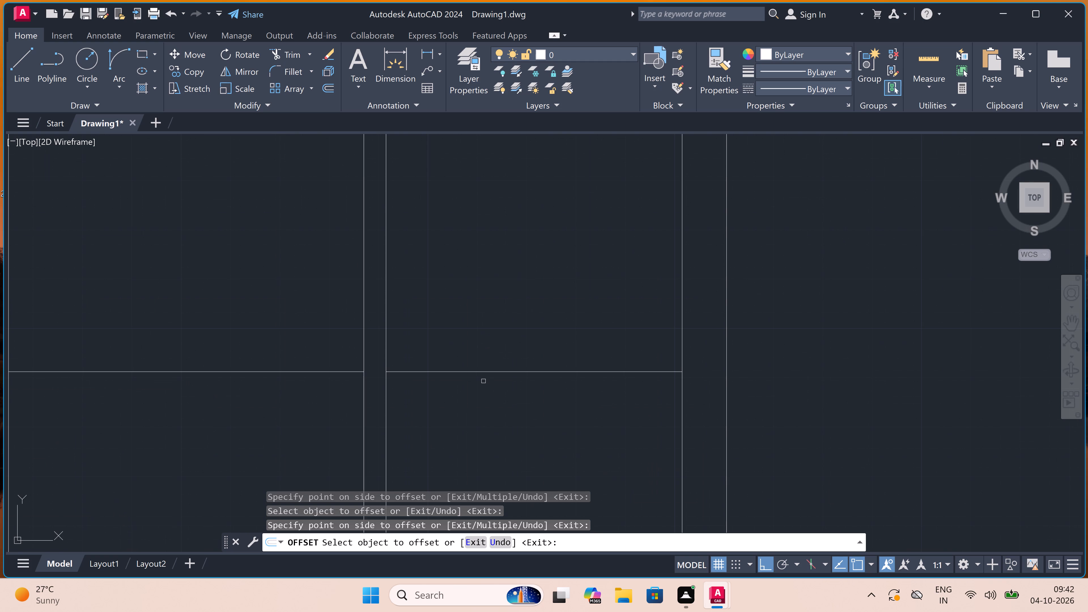
key(Escape)
Extend the second bay's new horizontal line across the partition to its far face, meeting the leftmost bay's line.
text(ex)
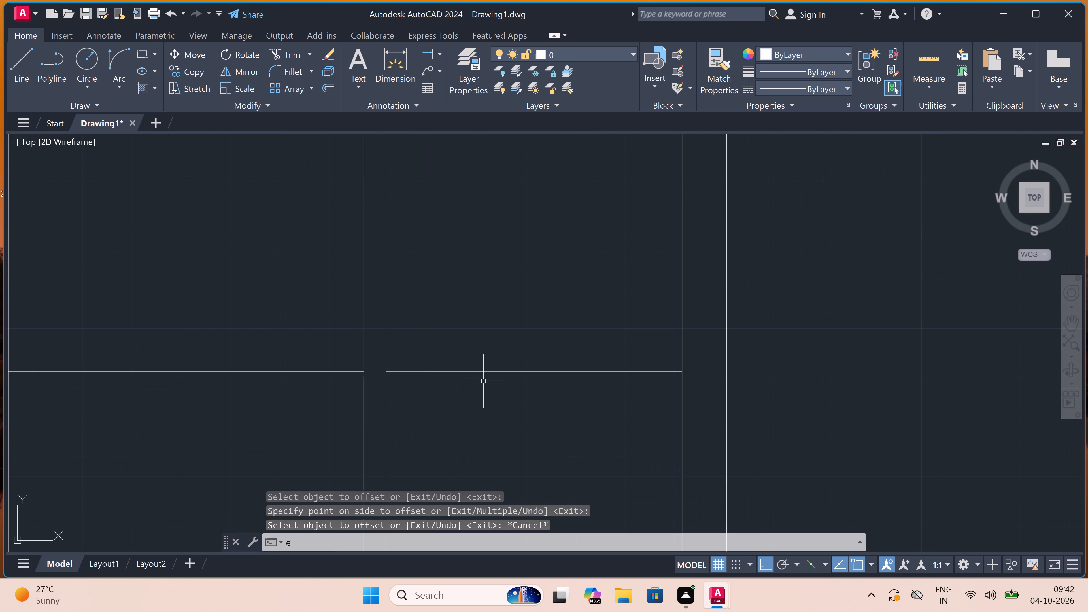
key(space)
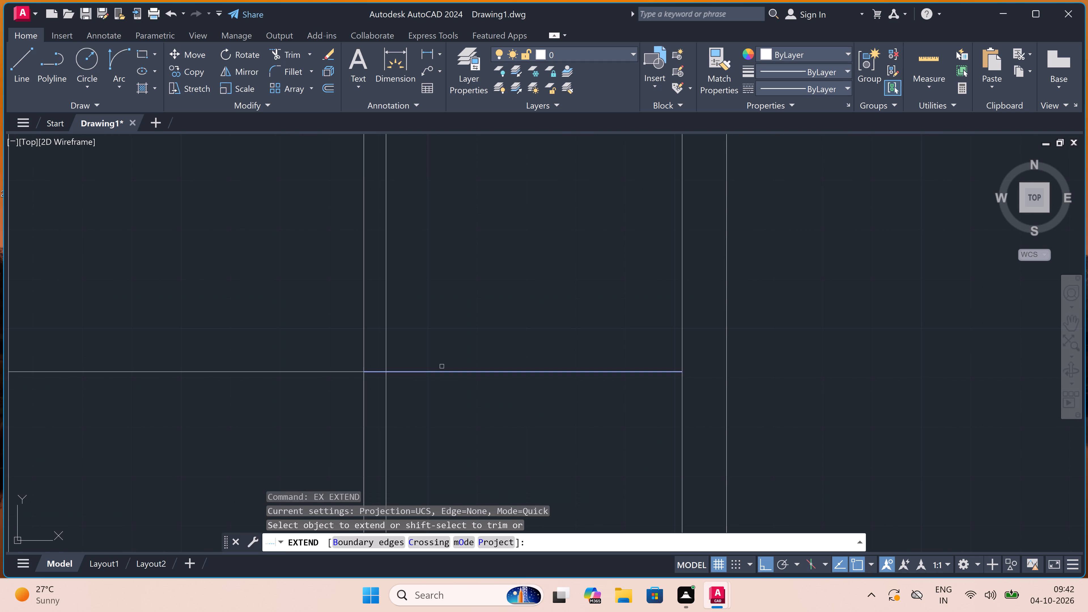
click(399, 373)
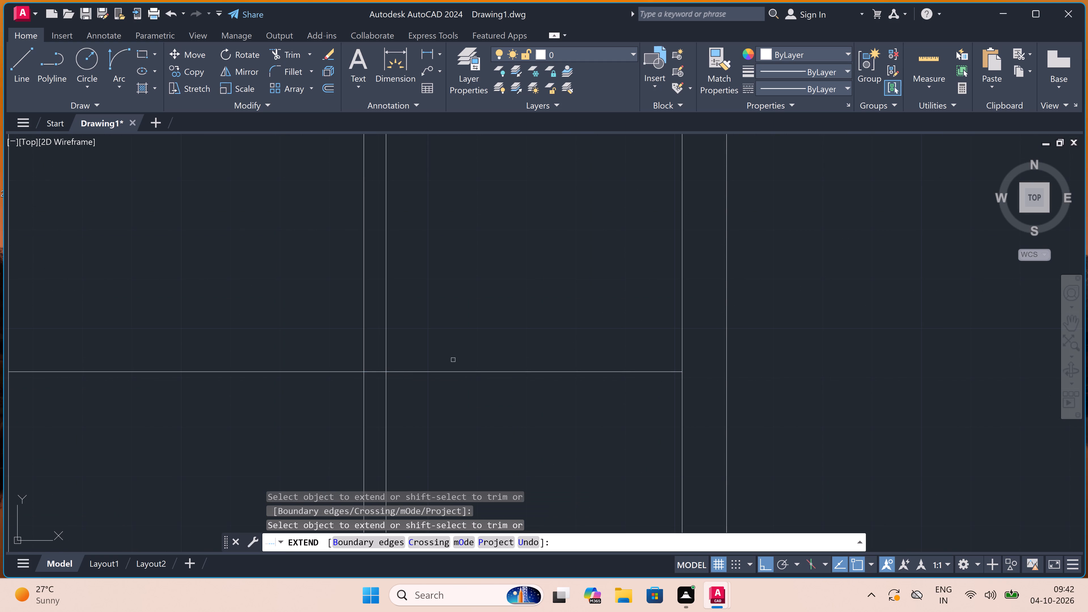
scroll(453, 360, down, 1)
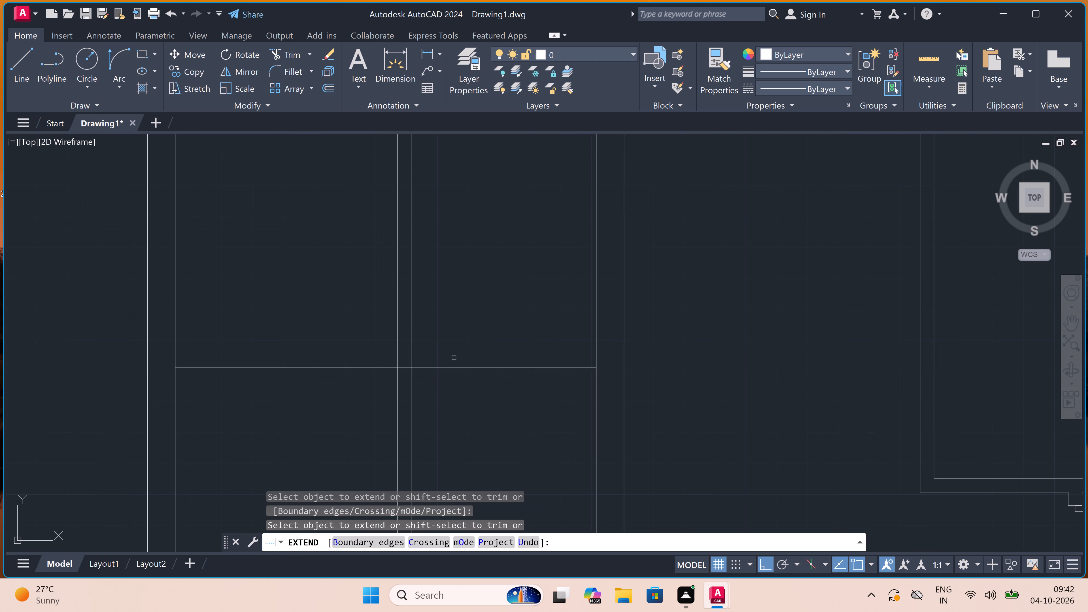
key(Escape)
Offset the horizontal lines of both left bays downward by 4.5" to form a cross wall.
text(o)
key(space)
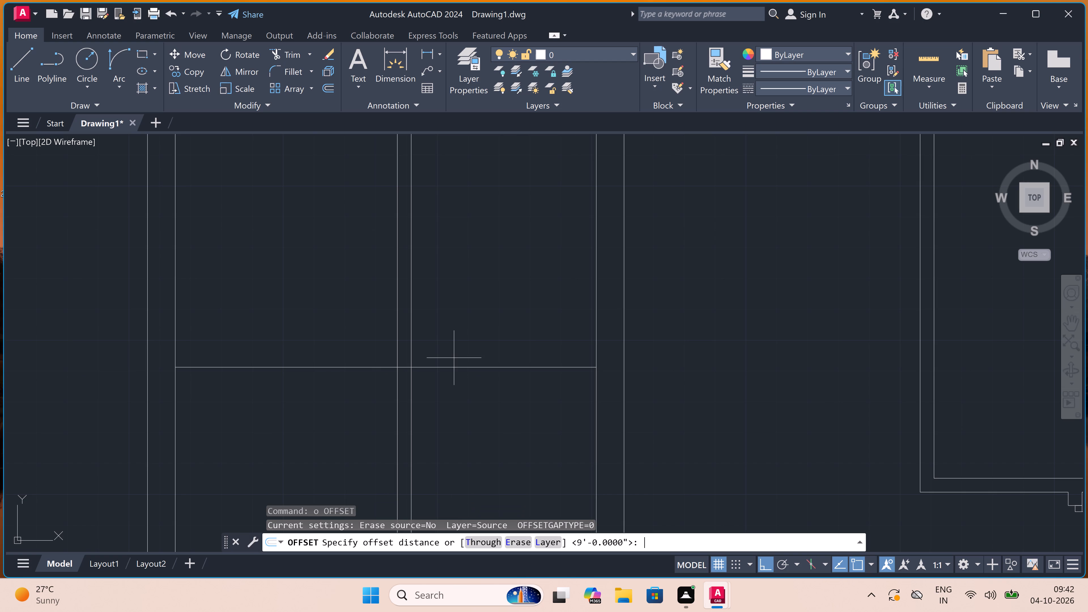
drag(452, 365, 451, 368)
text(4.5)
text(")
key(space)
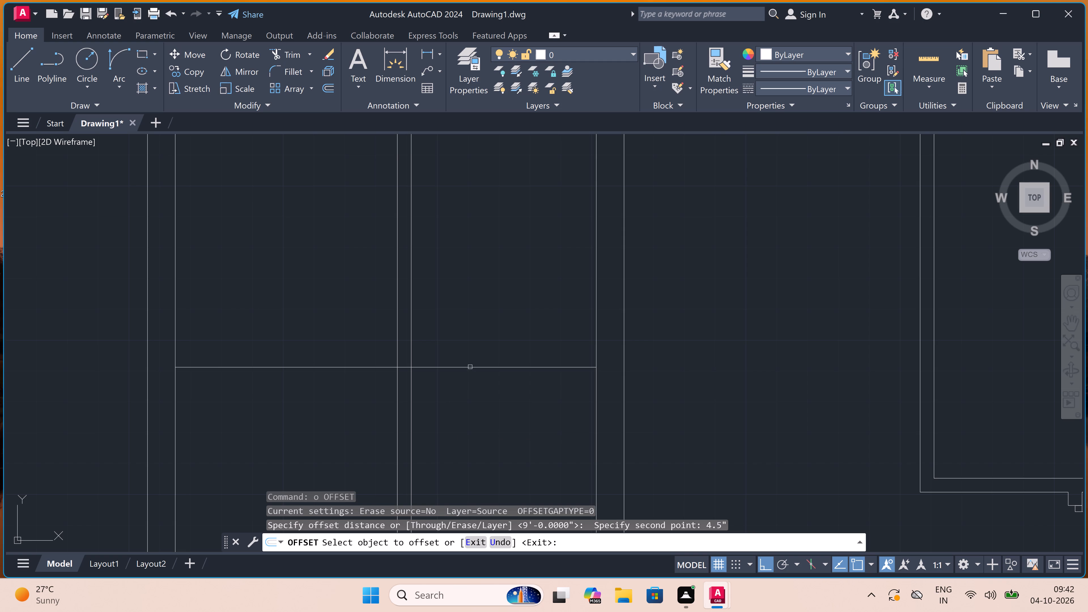
drag(470, 367, 475, 377)
click(476, 413)
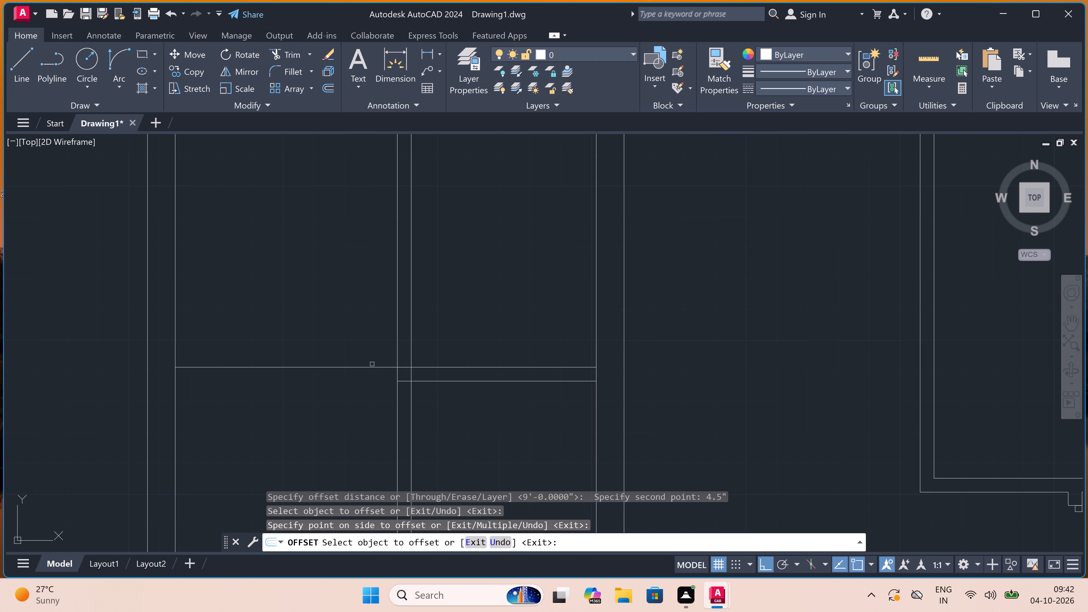
drag(370, 365, 369, 370)
click(358, 428)
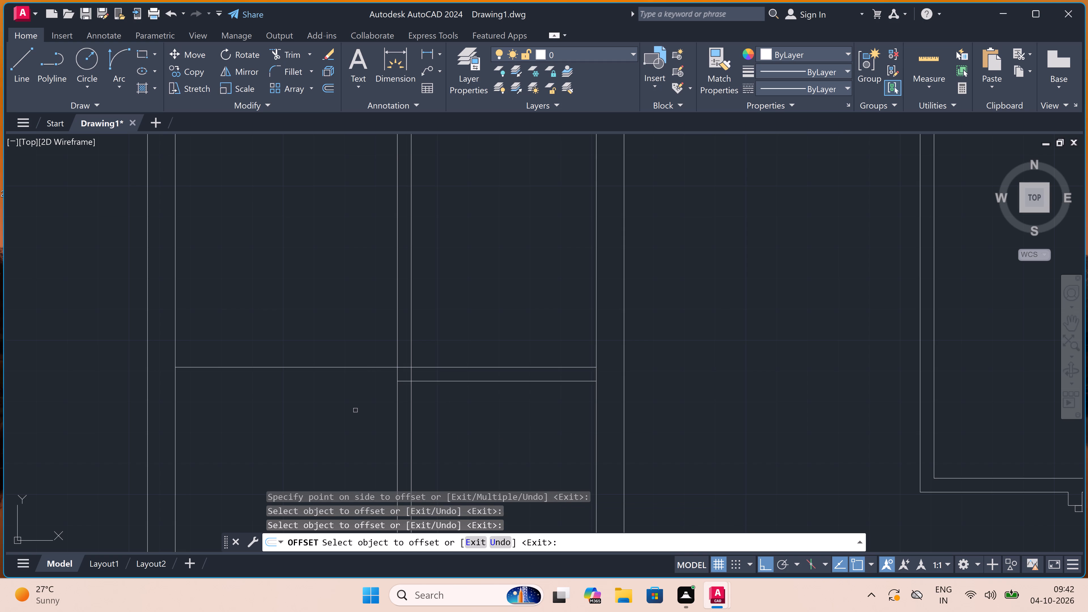
drag(354, 368, 354, 371)
click(349, 416)
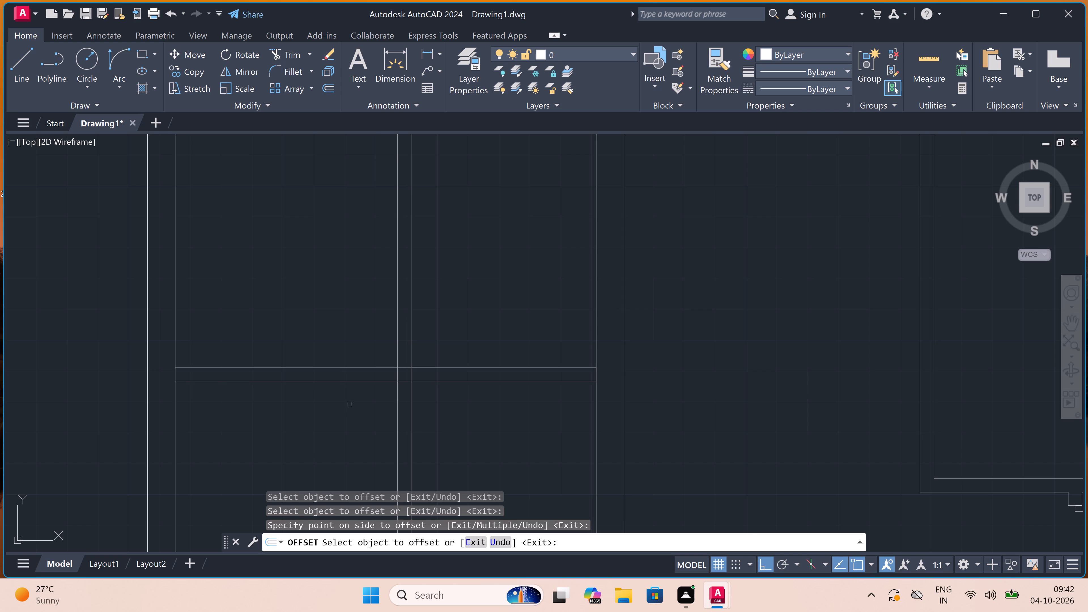
key(Escape)
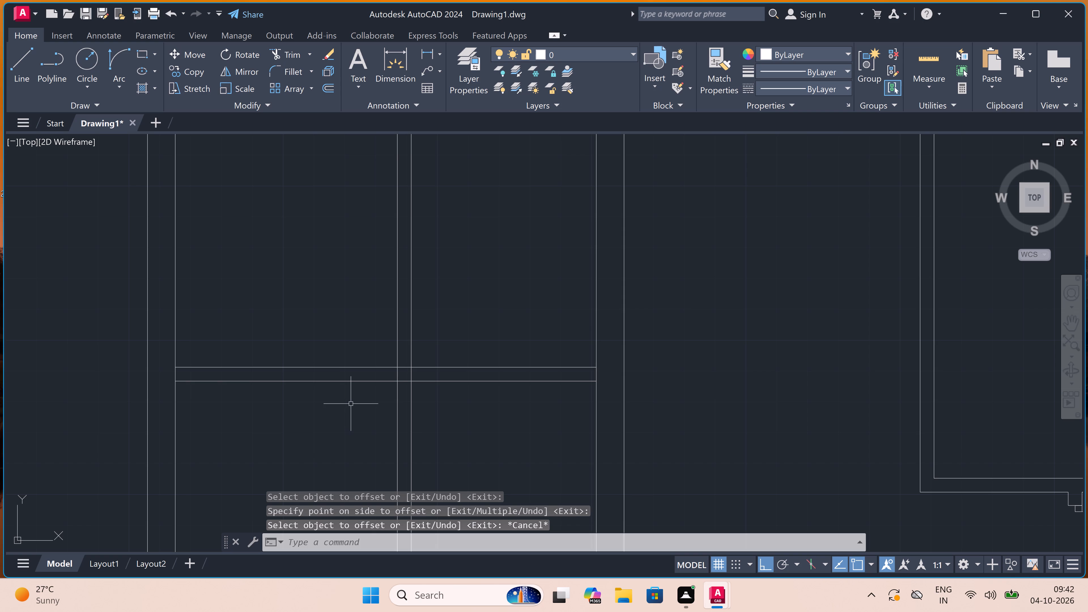
Trim away both lines of the partition between the two left bays below the new cross wall.
scroll(351, 401, down, 1)
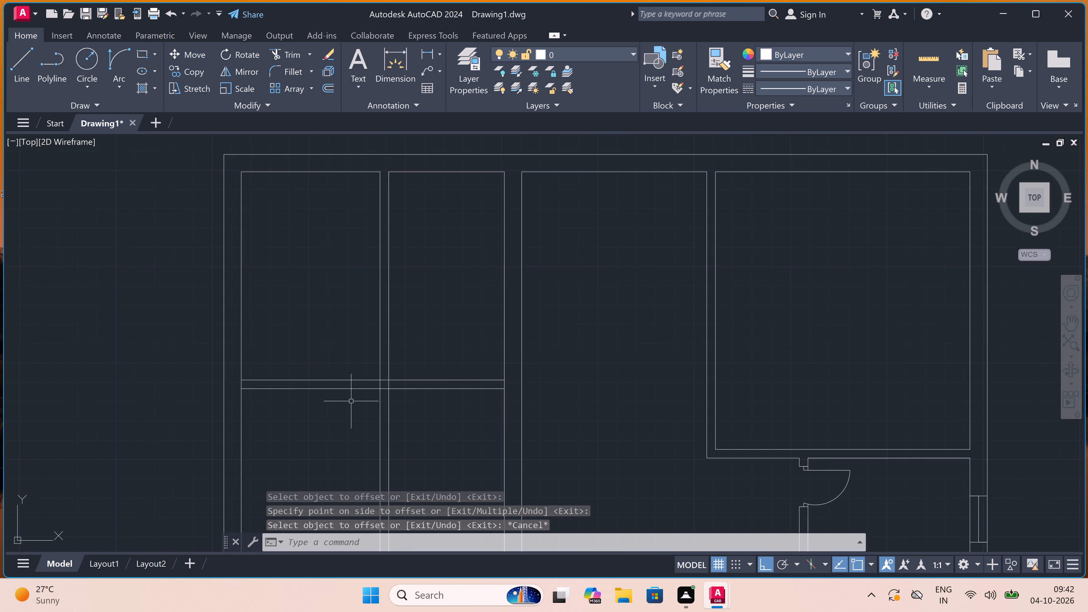
text(tr)
key(space)
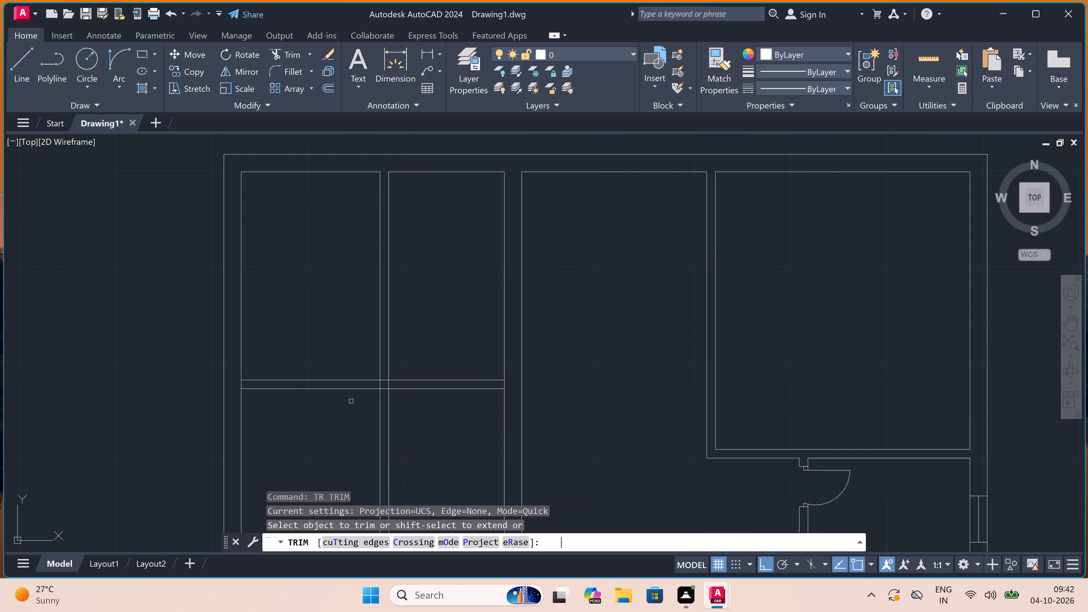
click(351, 400)
click(411, 403)
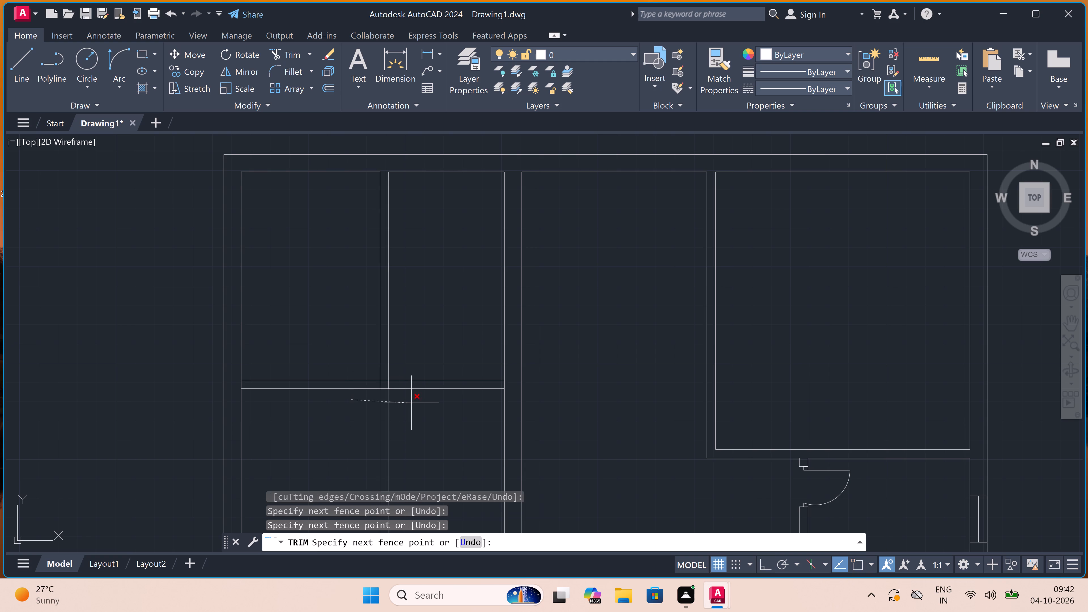
Trim the overlapping line segments inside the T-junction where the partition meets the new cross wall.
scroll(375, 381, up, 3)
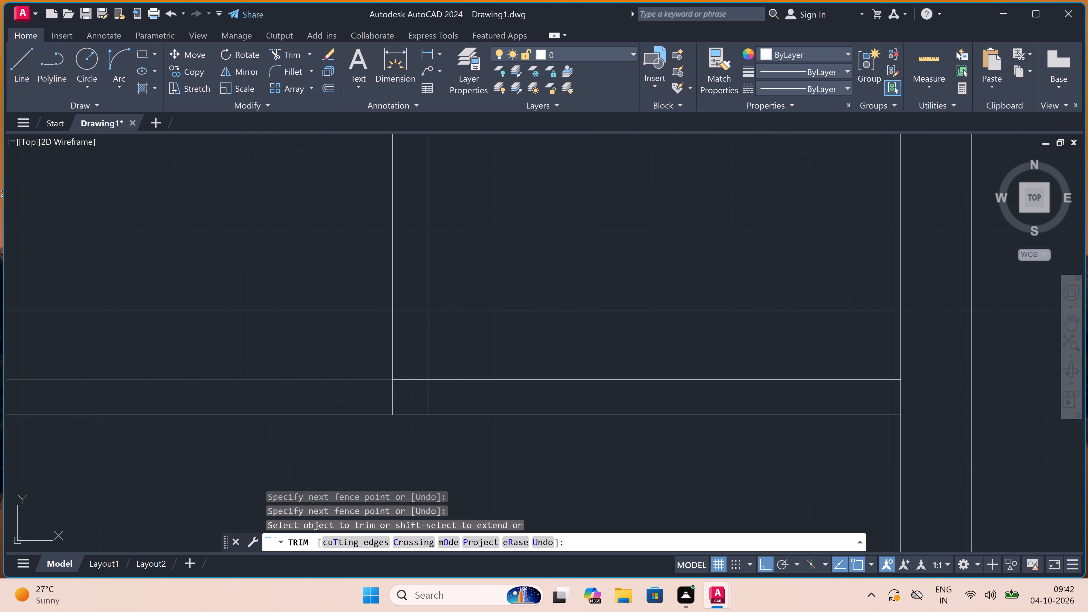
click(374, 387)
click(440, 389)
click(415, 393)
click(414, 356)
scroll(415, 356, down, 3)
scroll(432, 312, up, 1)
key(Escape)
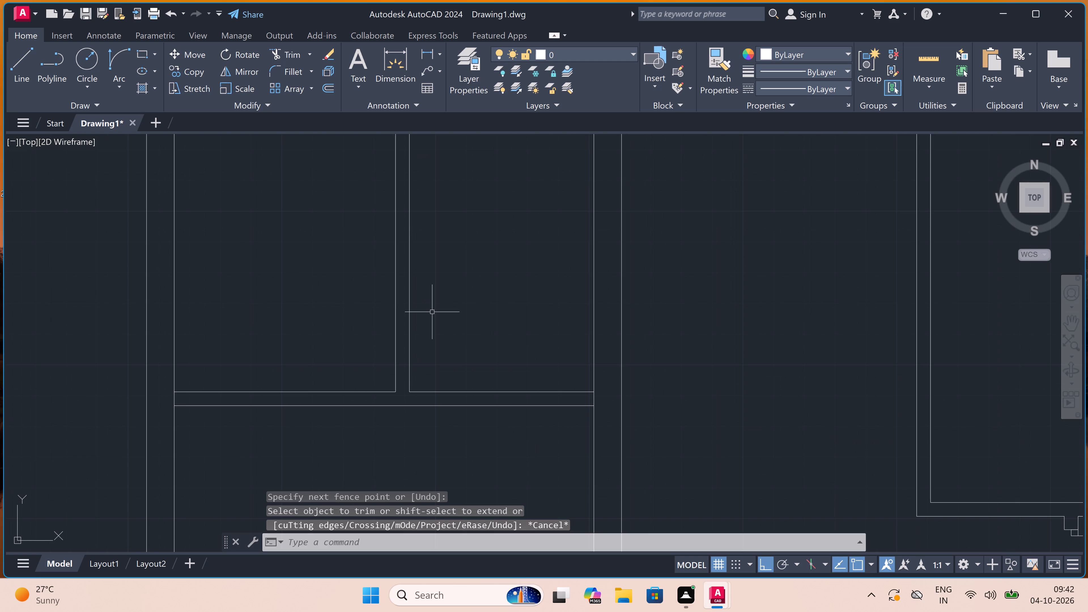
Draw a door jamb across the cross wall just left of the partition, with a 2" stub from its midpoint and a 2' door leaf upward.
text(l)
key(space)
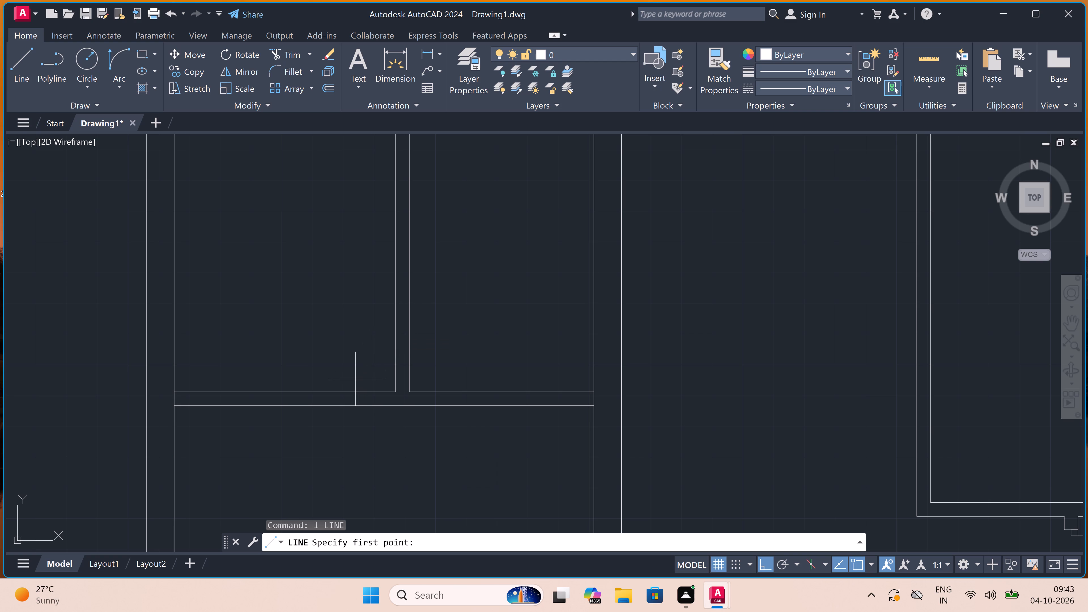
scroll(354, 380, up, 1)
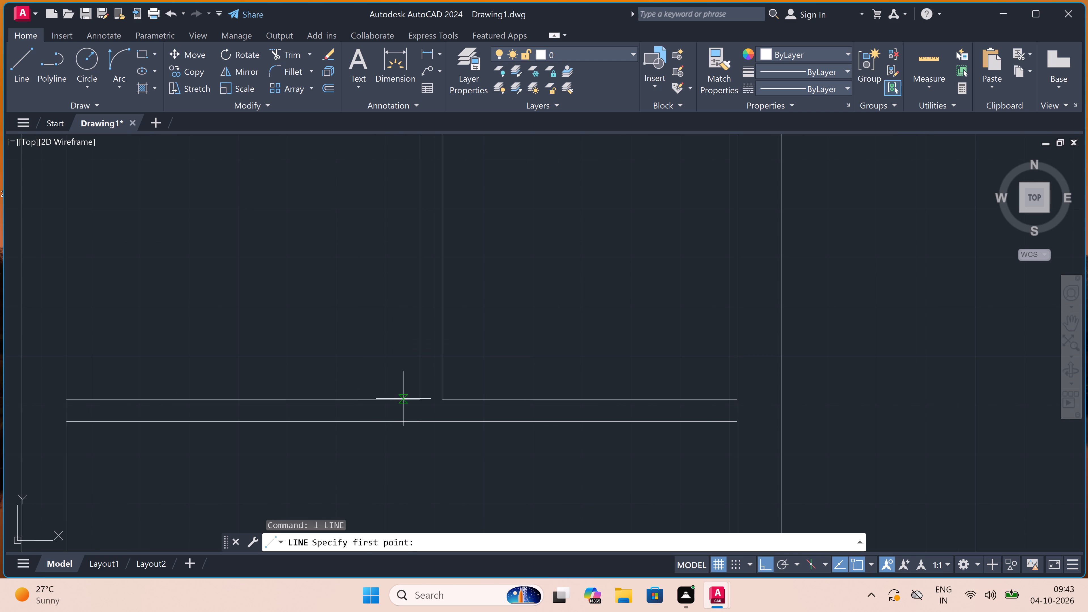
click(403, 399)
click(404, 423)
click(403, 412)
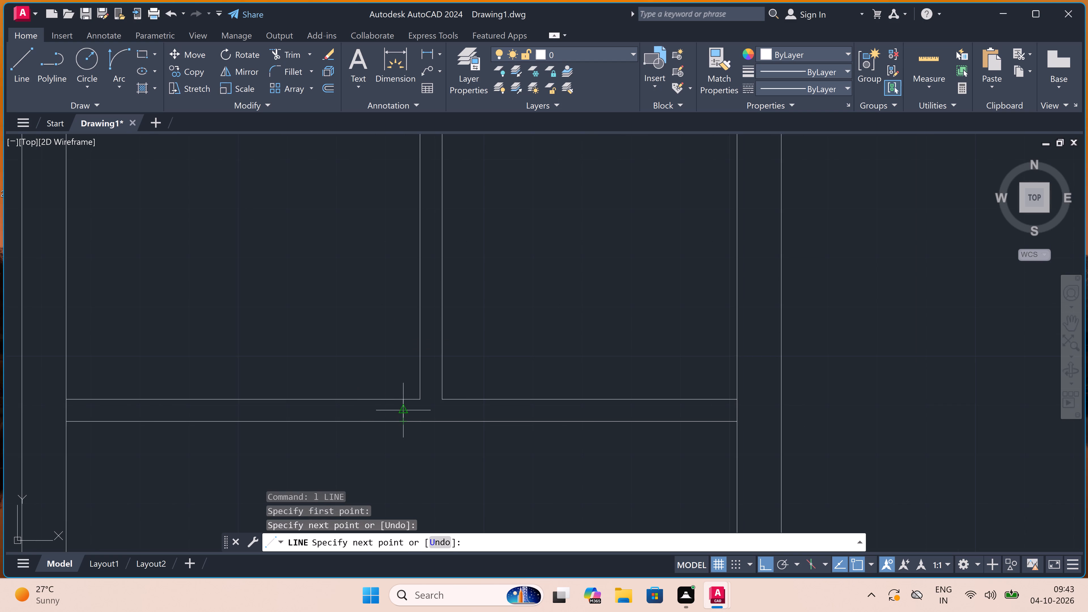
key(2)
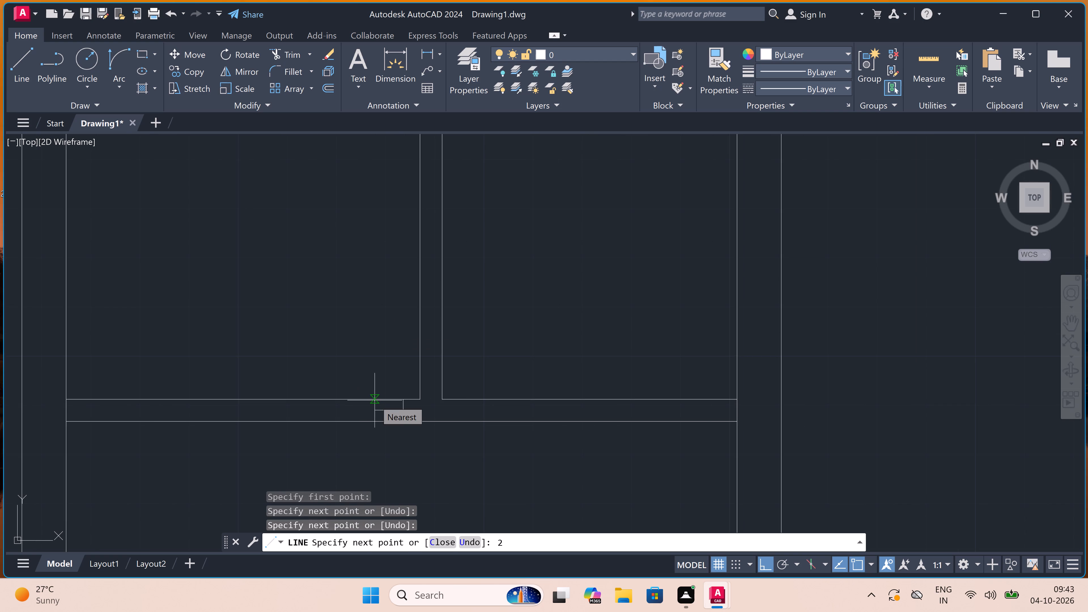
text(")
key(space)
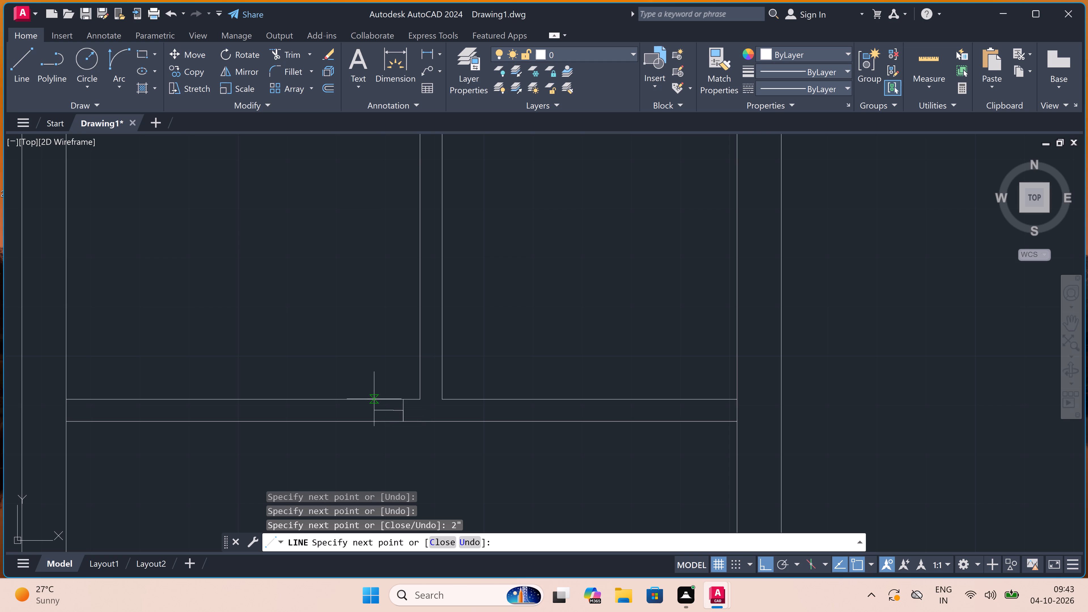
text(2')
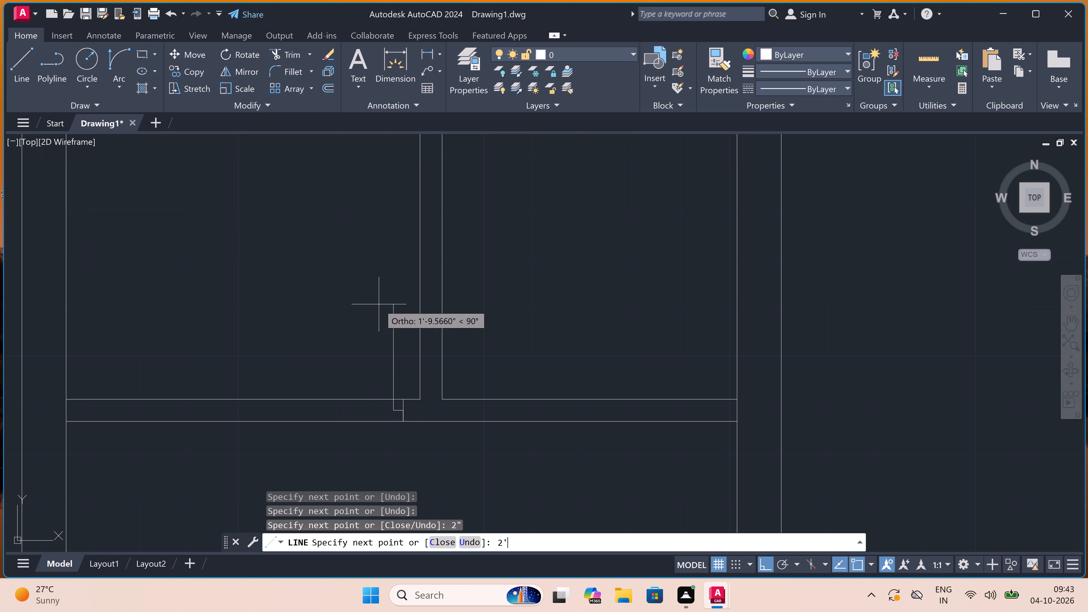
key(space)
key(Escape)
Draw the opposite door jamb across the cross wall farther left, with a 2" stub from its midpoint toward the opening.
key(space)
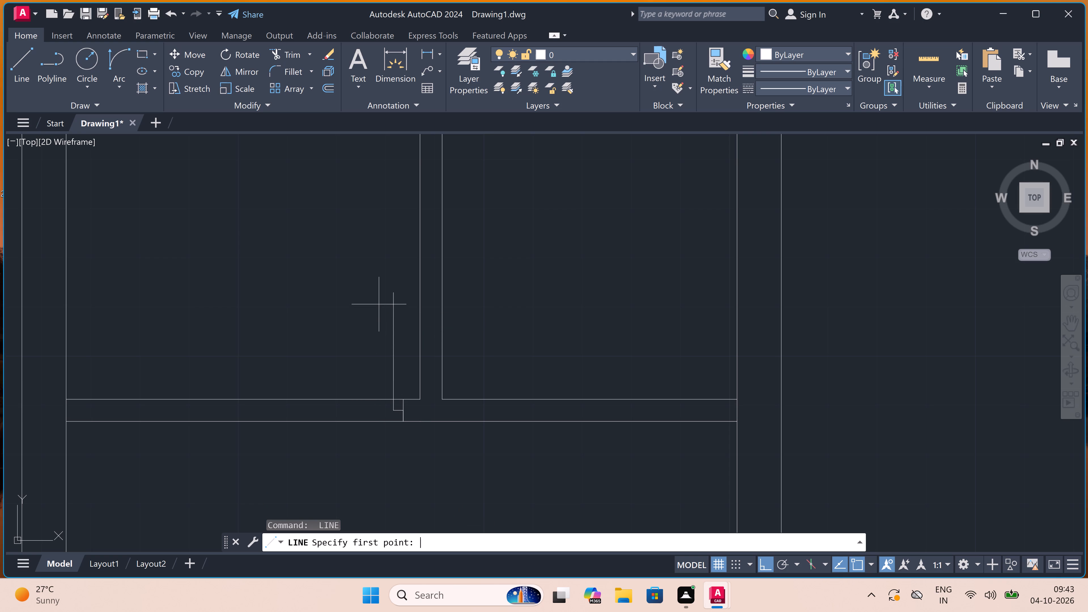
scroll(378, 304, down, 1)
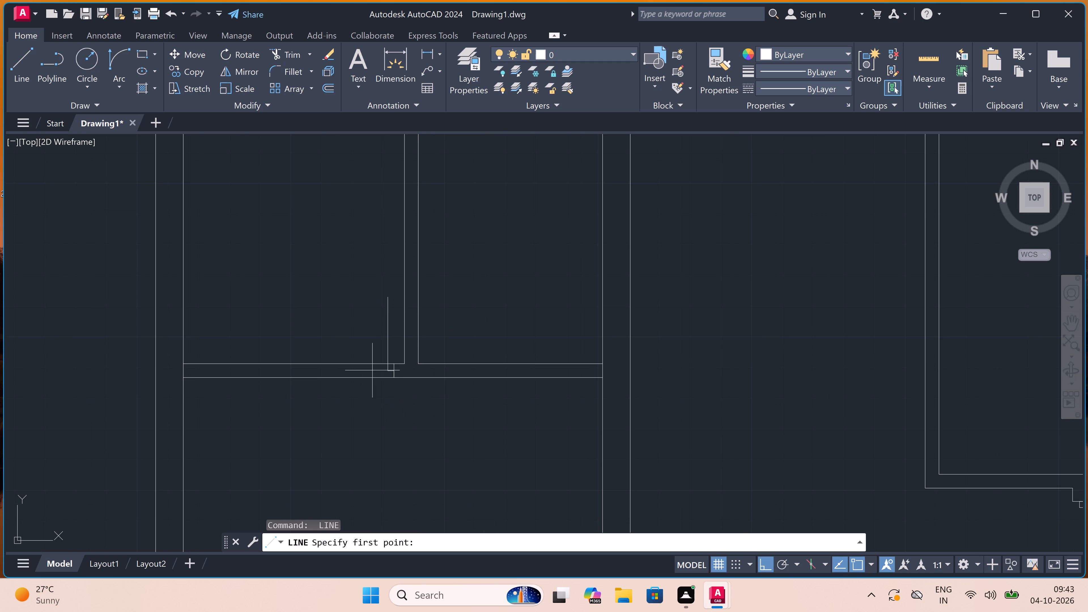
scroll(367, 386, up, 1)
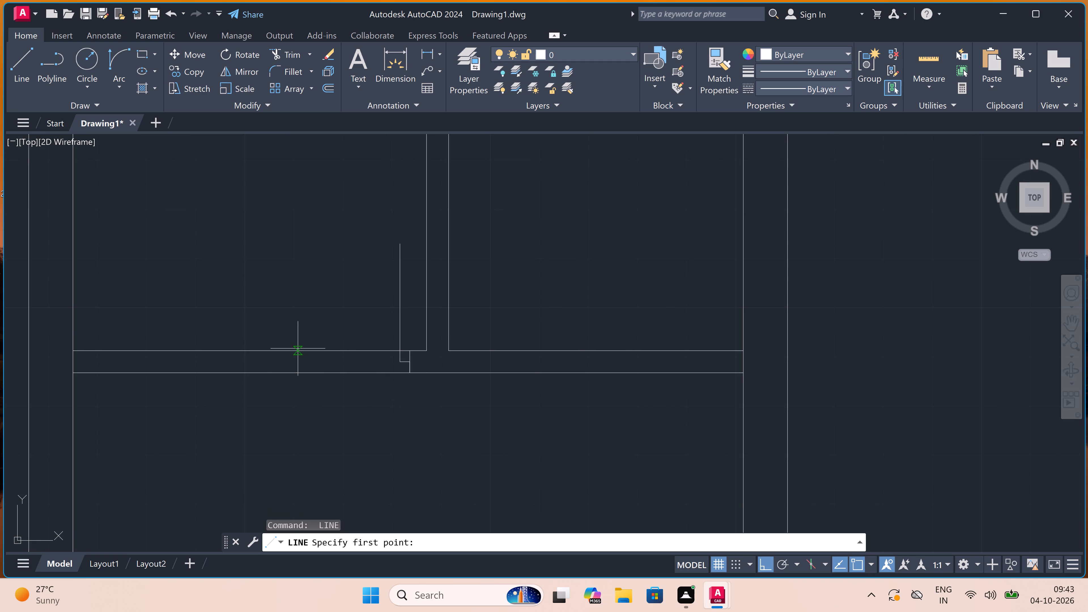
click(296, 349)
click(299, 373)
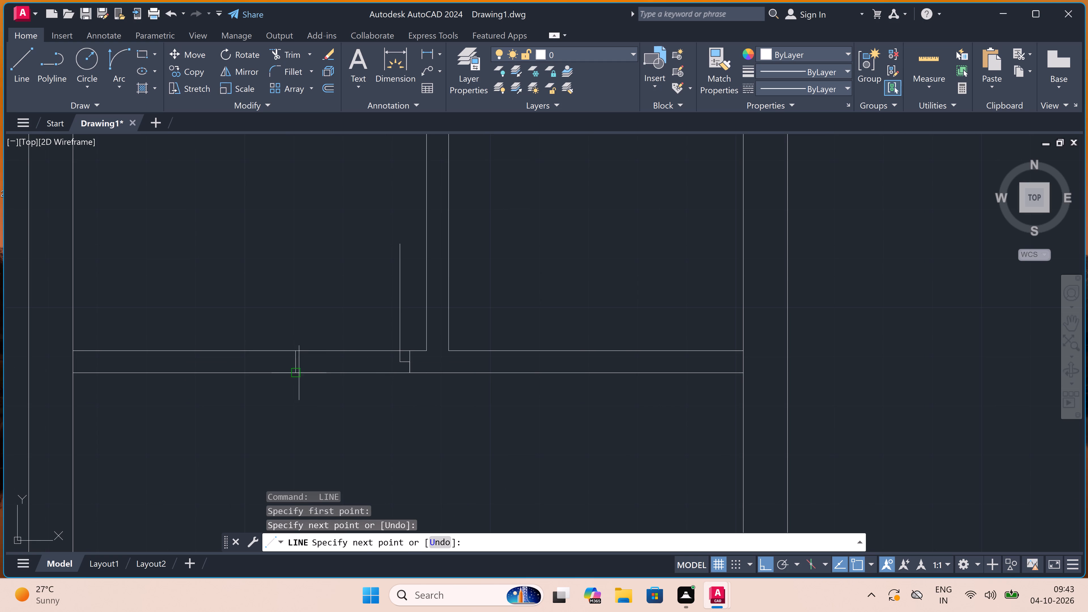
scroll(295, 363, up, 2)
click(295, 364)
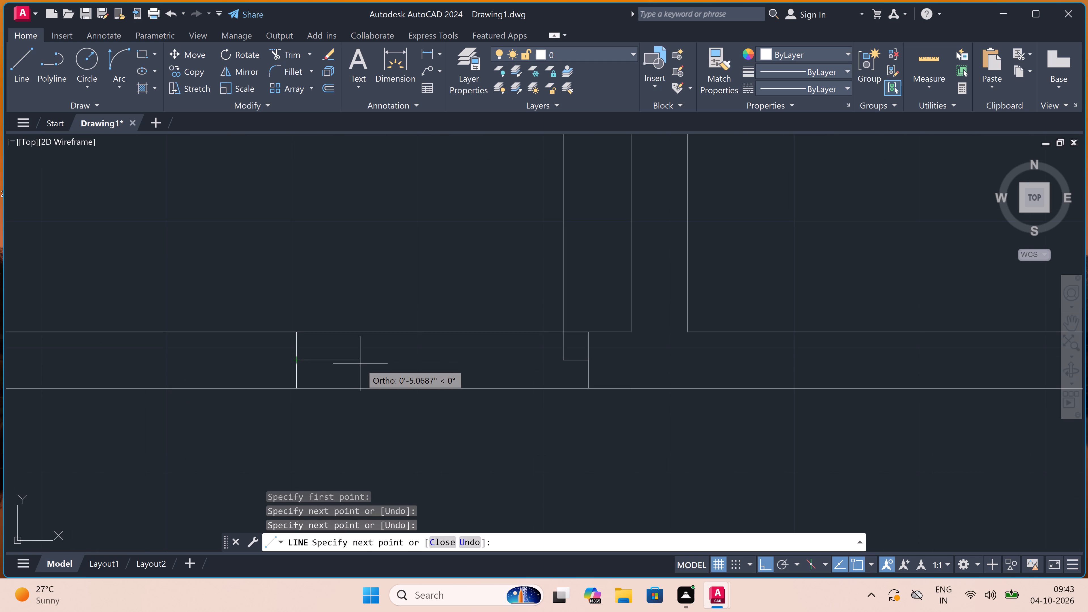
key(2)
text(")
key(space)
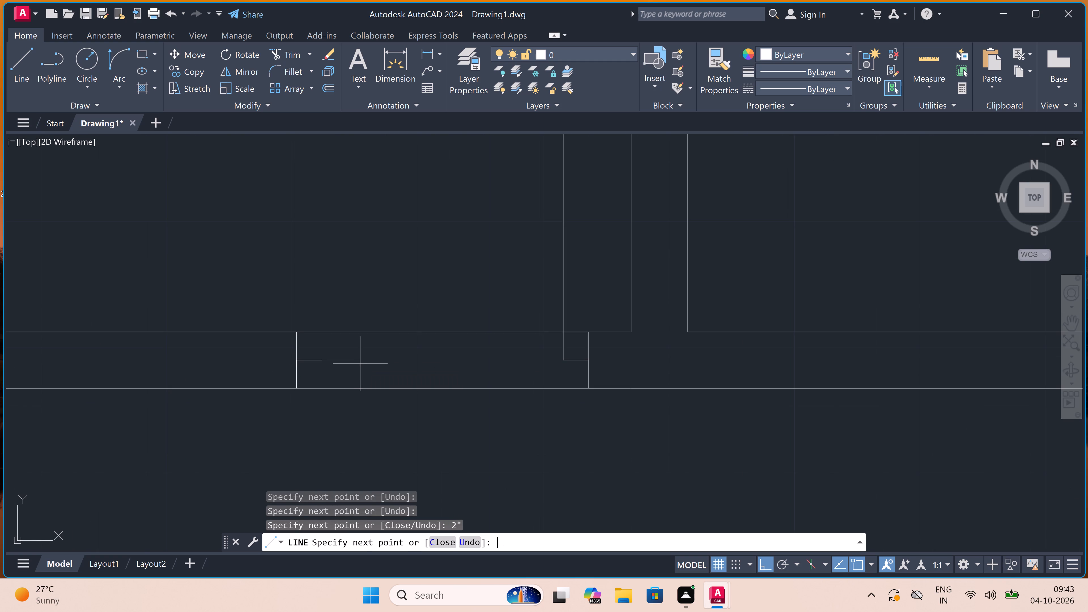
key(Escape)
Draw the door swing as a start-end-direction arc from the leaf's top end to the end of the left jamb's stub.
scroll(360, 362, down, 1)
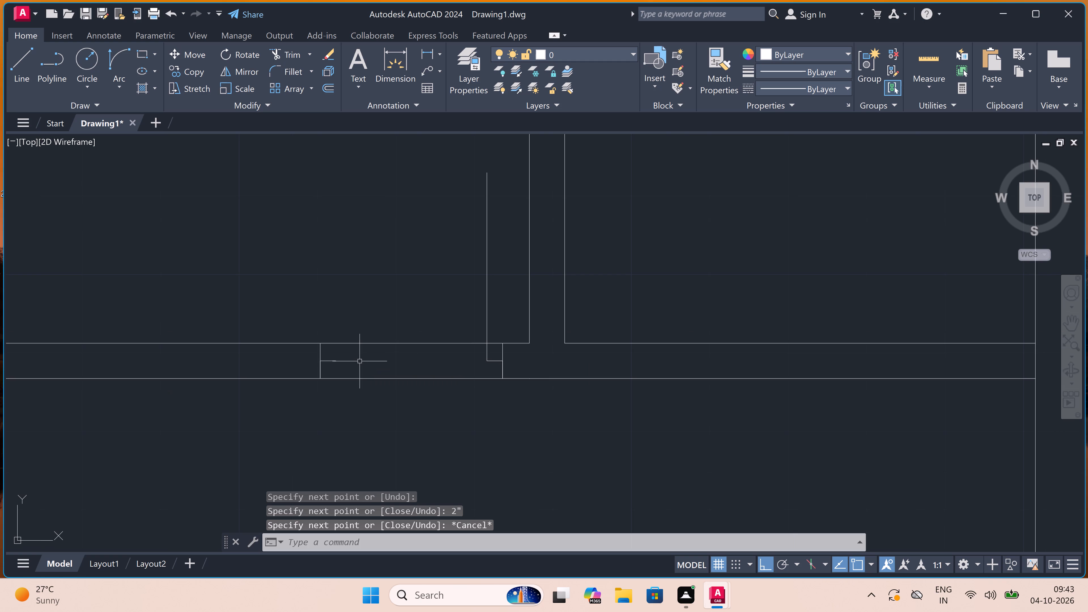
click(119, 54)
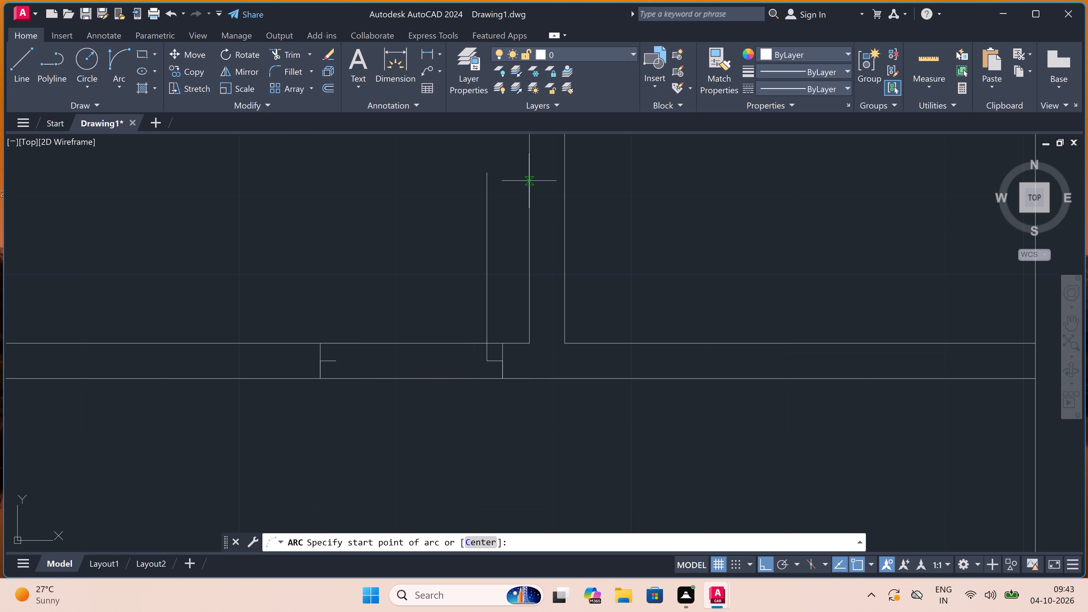
click(488, 174)
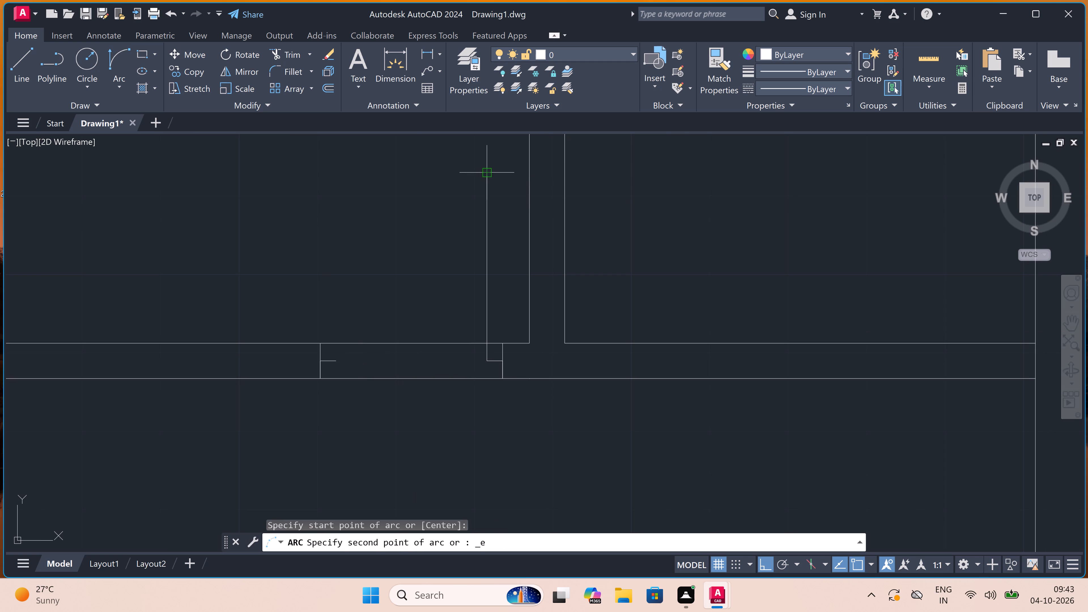
click(339, 358)
click(296, 284)
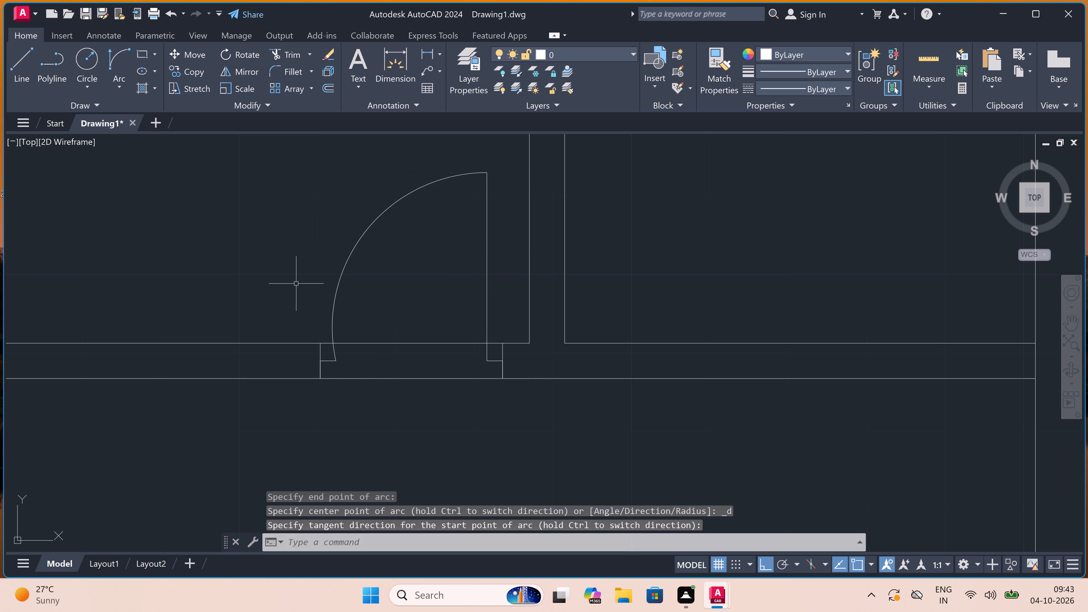
Trim both cross-wall lines between the two jambs to open the doorway left of the partition.
text(tr)
key(space)
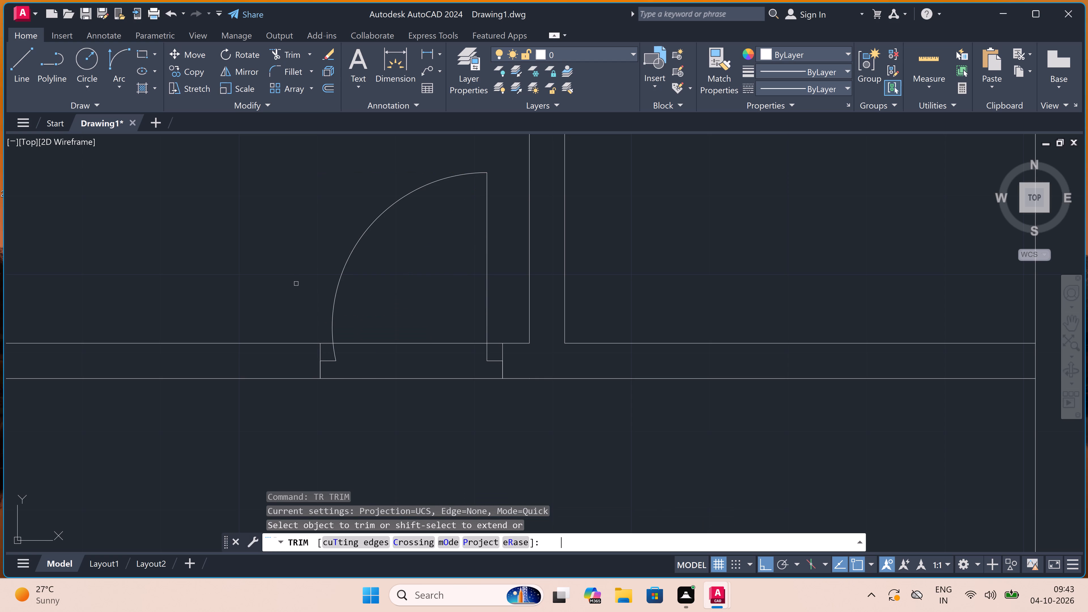
scroll(296, 283, down, 2)
click(347, 293)
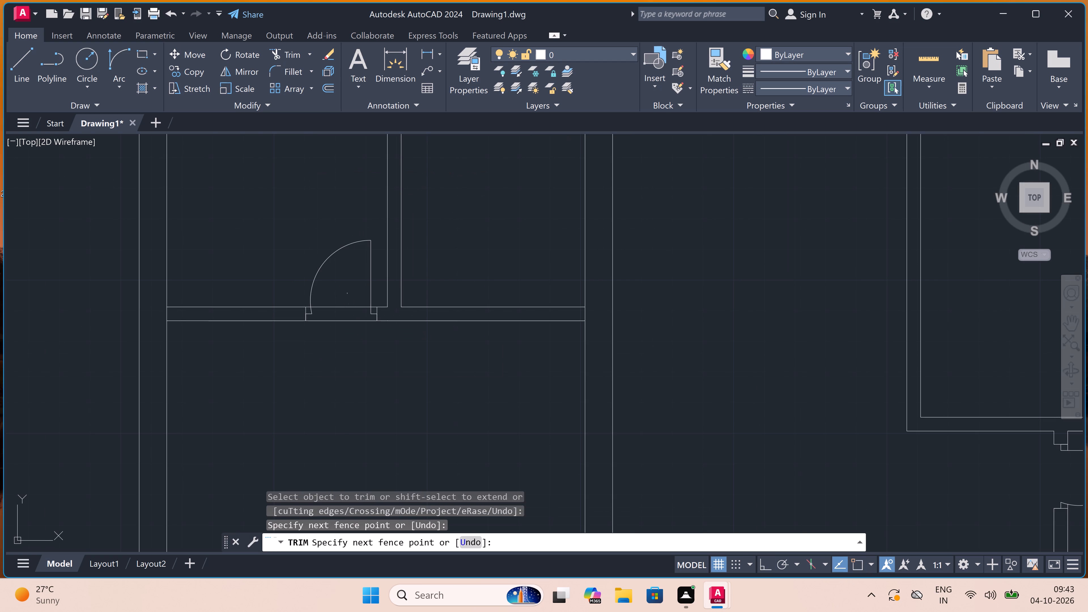
click(334, 373)
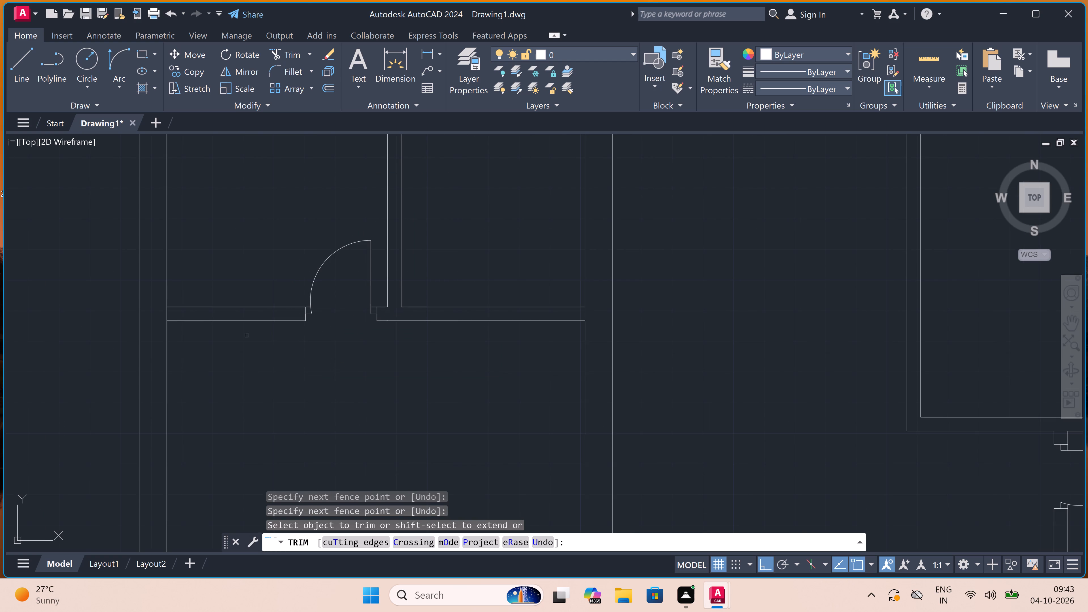
Trim the inner line of the left outer wall where the cross wall meets it, opening the junction.
scroll(185, 321, up, 2)
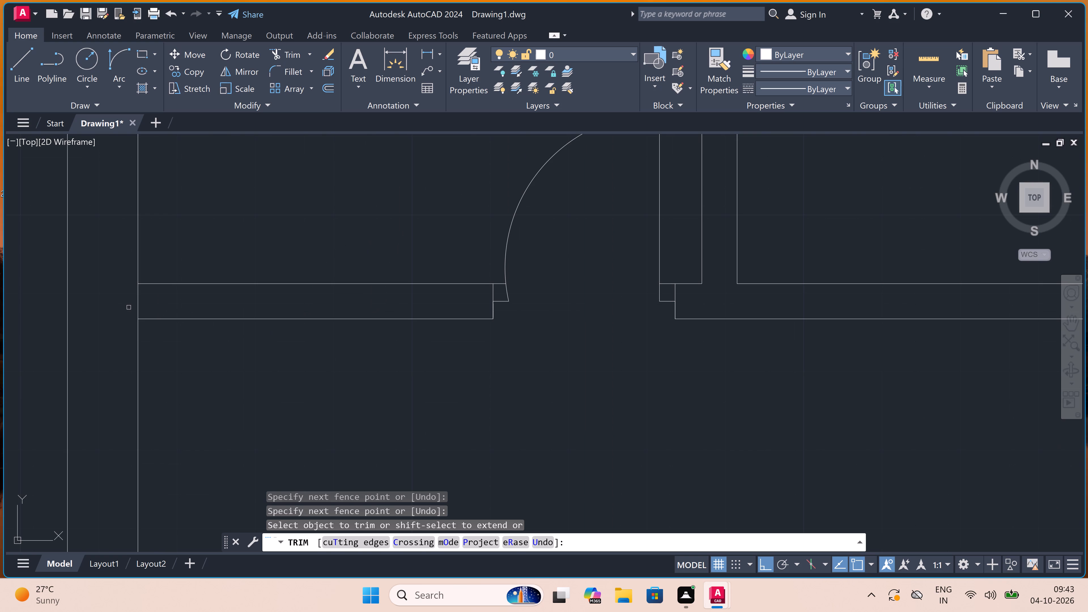
double_click(127, 302)
click(184, 302)
scroll(184, 302, down, 1)
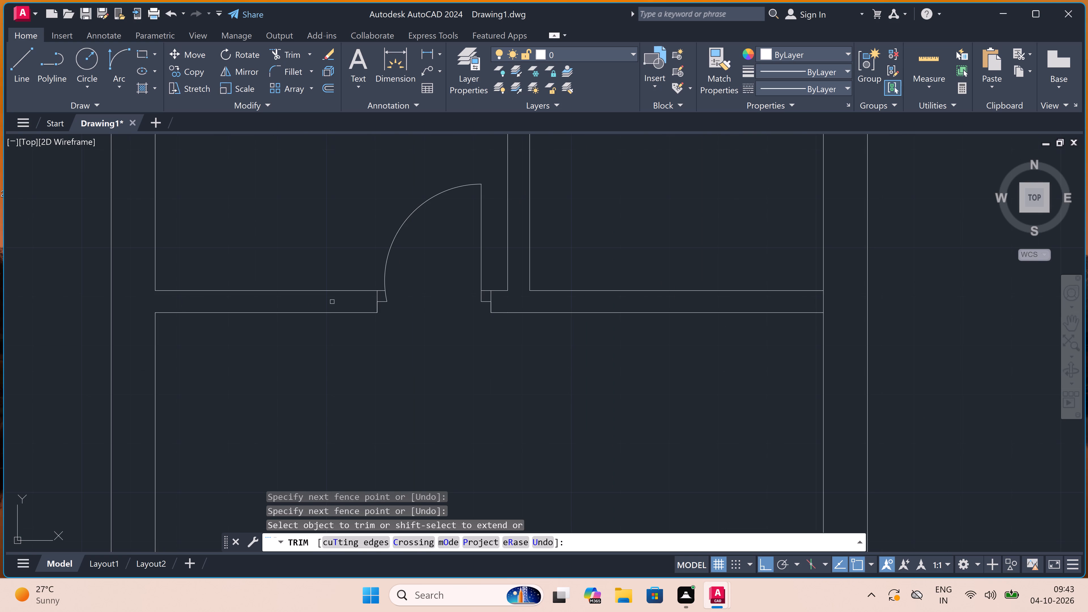
scroll(432, 305, down, 4)
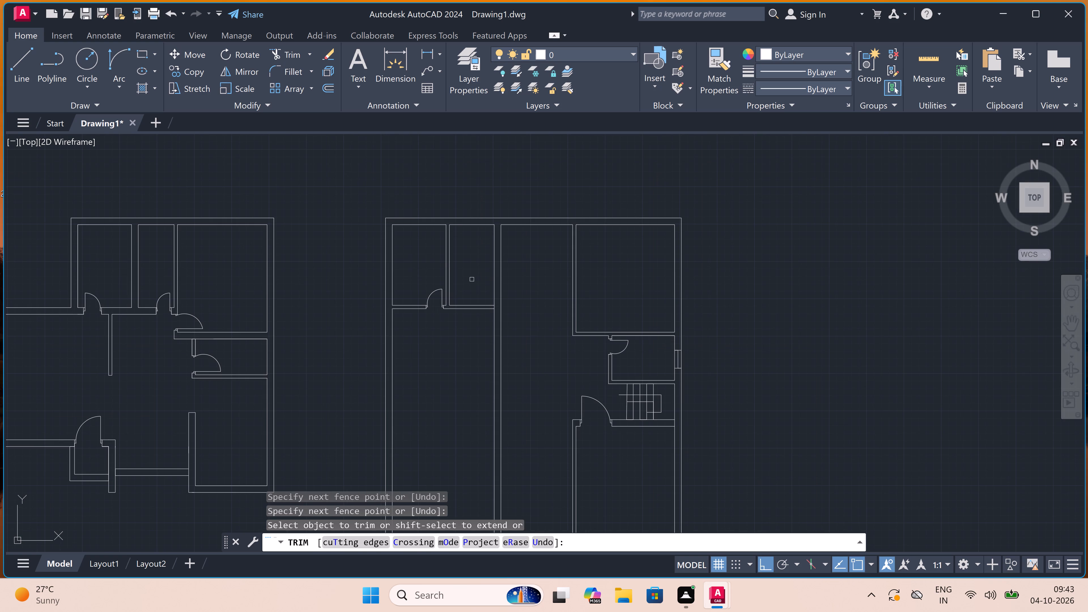
scroll(450, 261, up, 2)
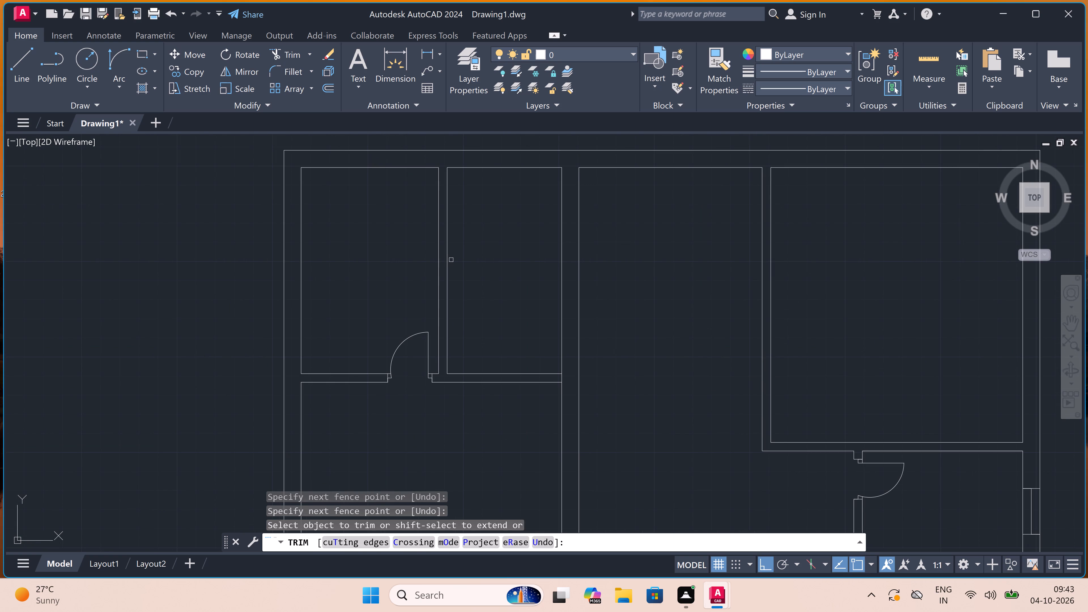
key(Escape)
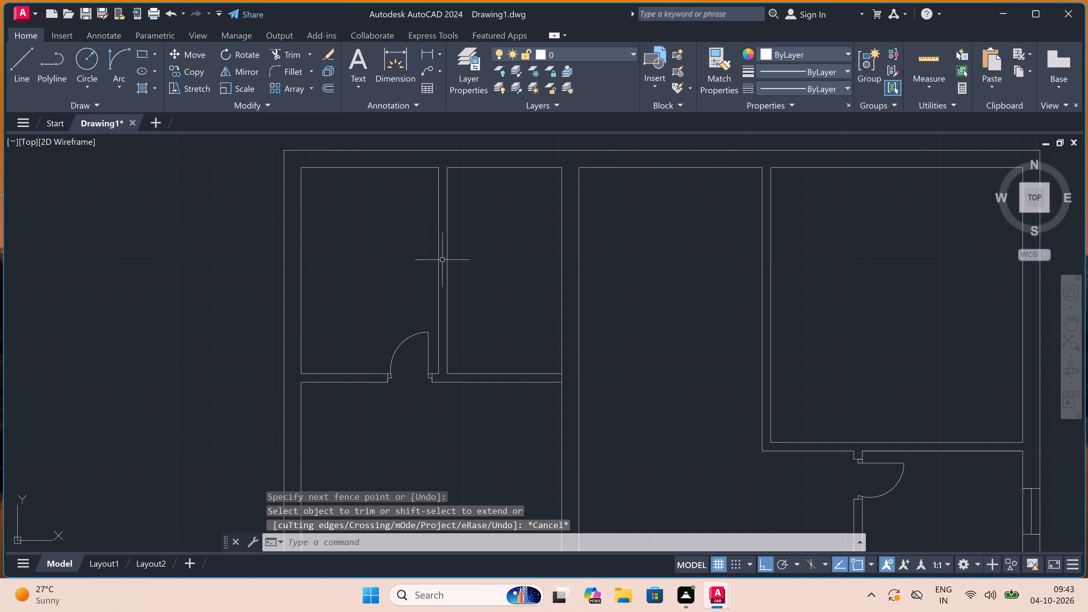
Draw a door jamb across the cross wall just right of the partition, with a 2" stub rightward from its midpoint and a 2' leaf upward.
scroll(405, 265, down, 1)
scroll(475, 259, up, 1)
scroll(469, 270, down, 1)
scroll(456, 354, up, 2)
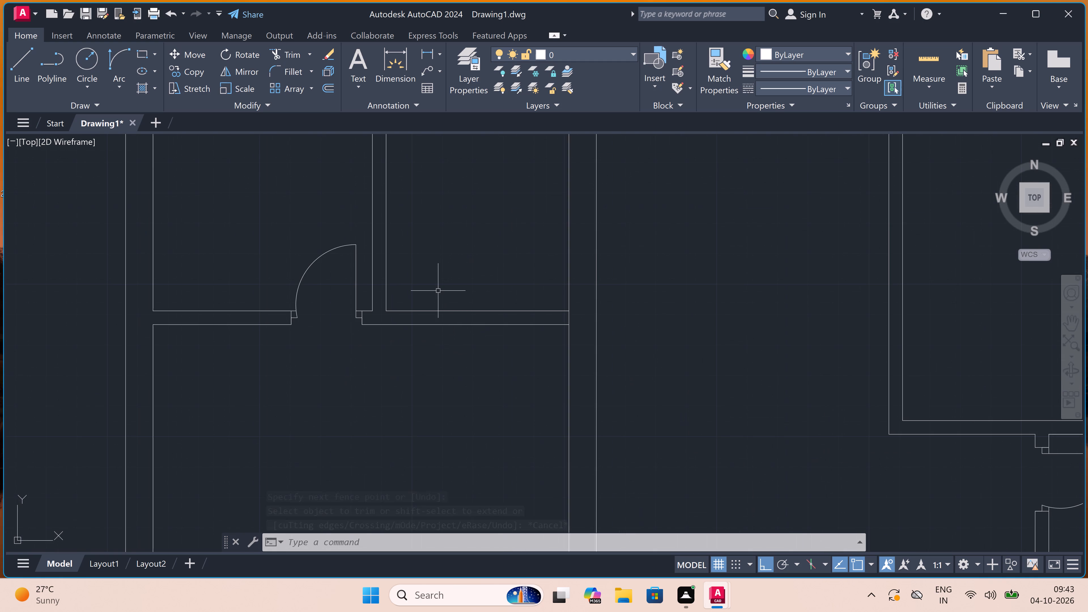
text(l)
key(space)
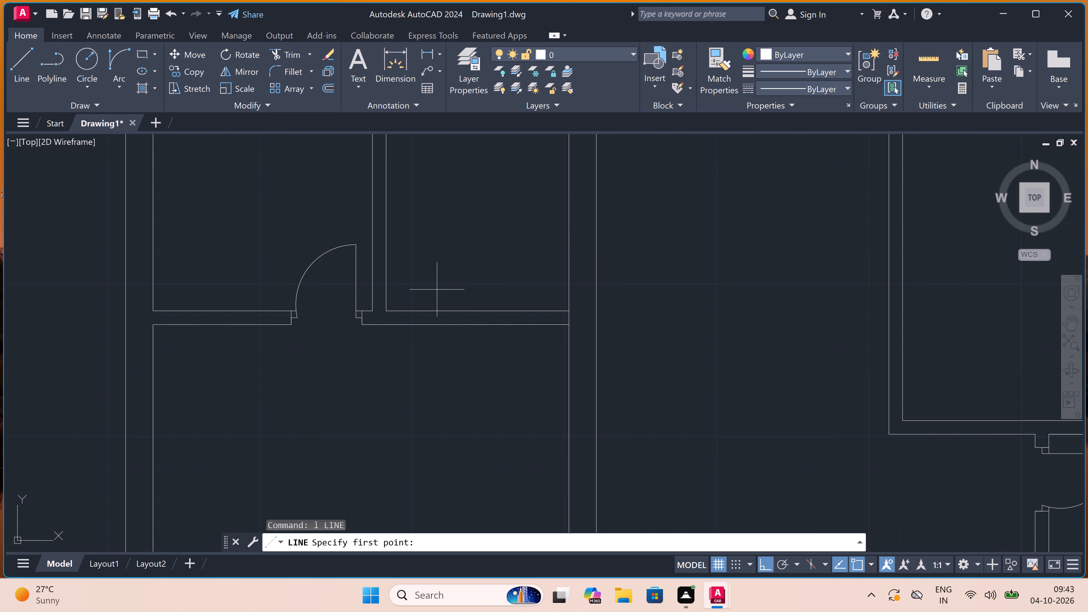
scroll(402, 313, up, 2)
click(402, 311)
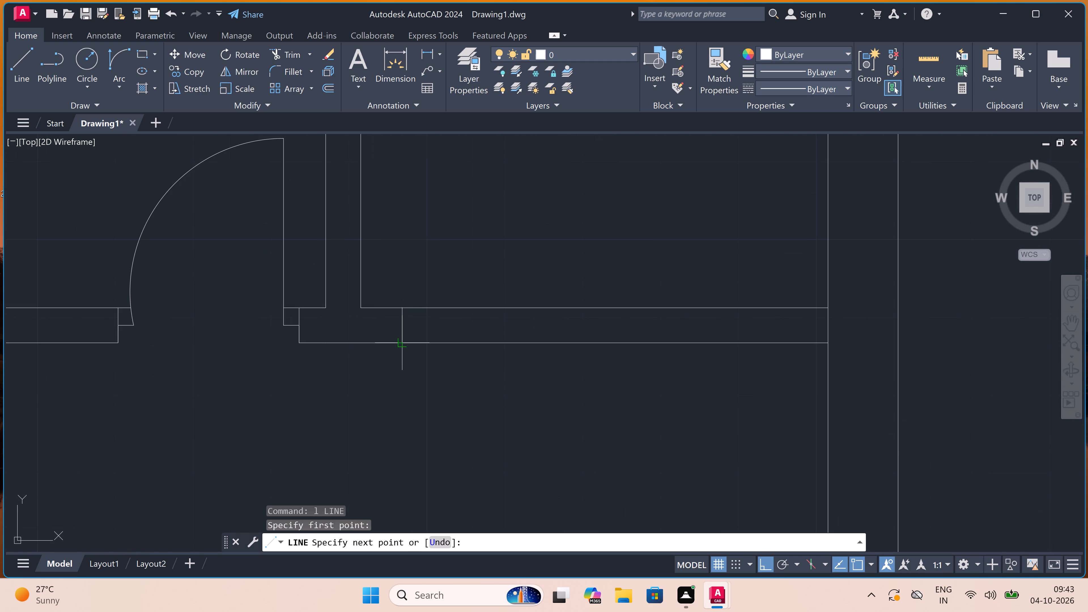
click(401, 342)
click(401, 318)
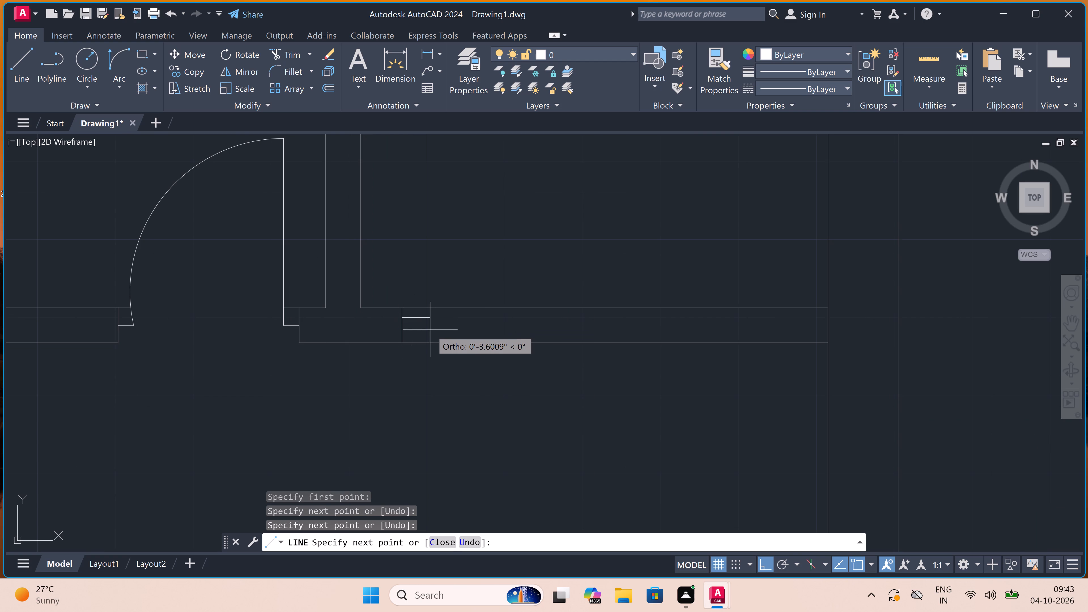
key(ctrl+z)
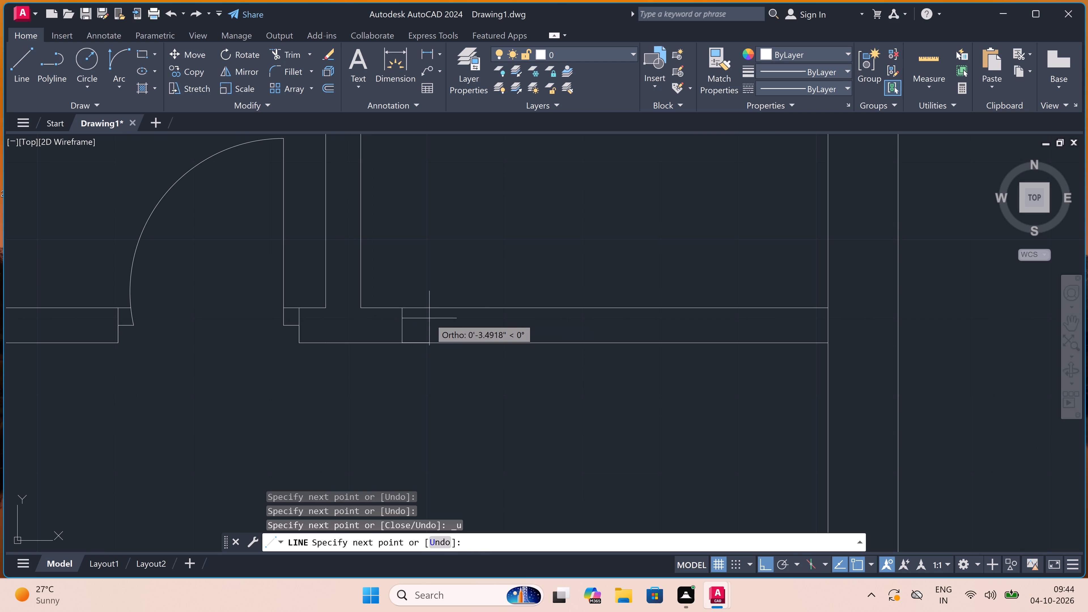
key(ctrl+z)
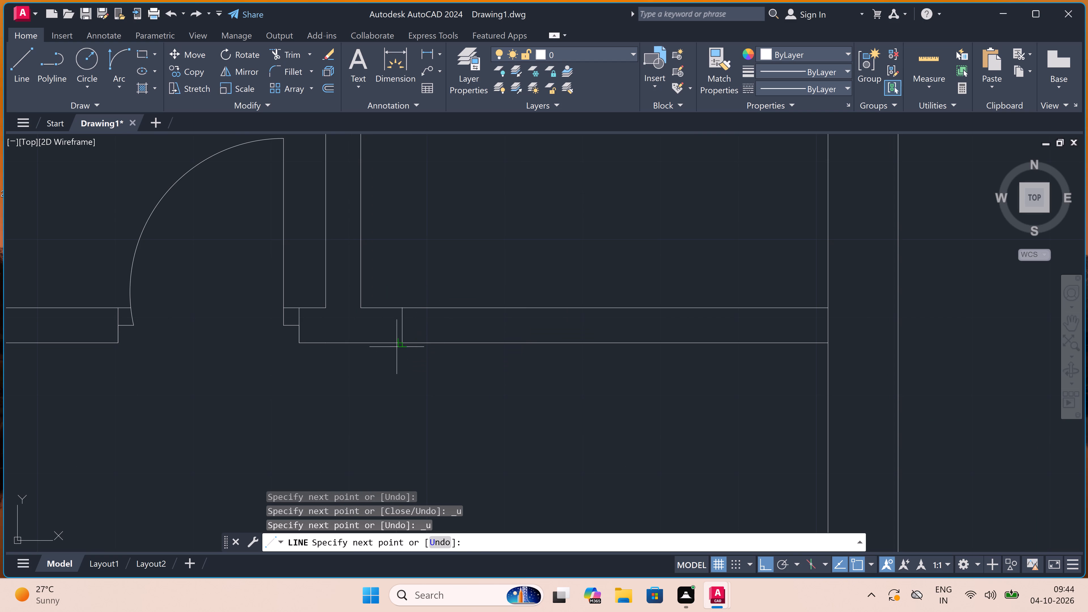
click(402, 345)
click(402, 325)
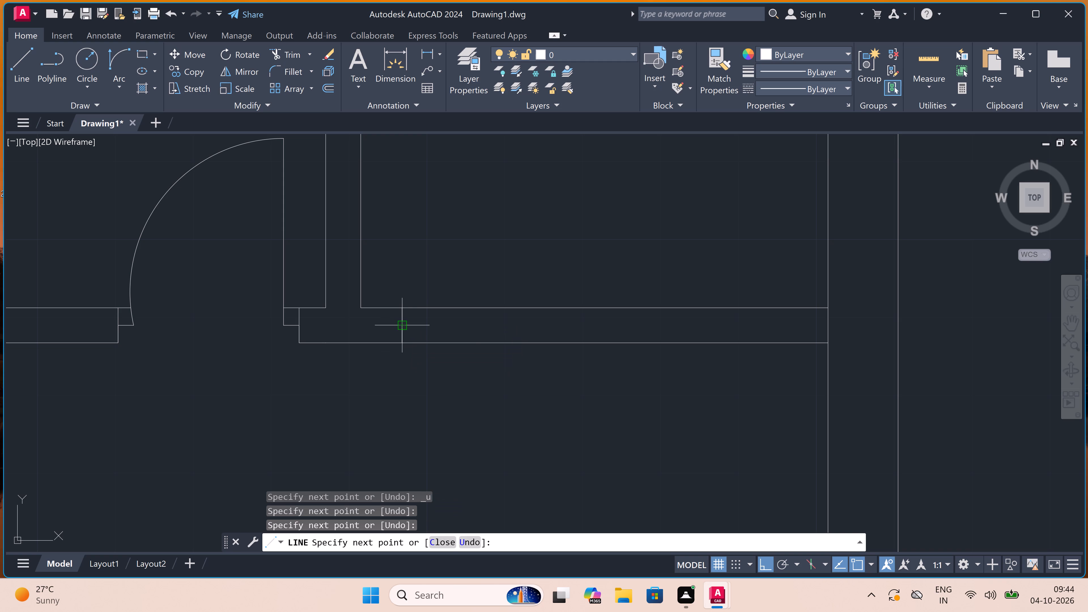
key(2)
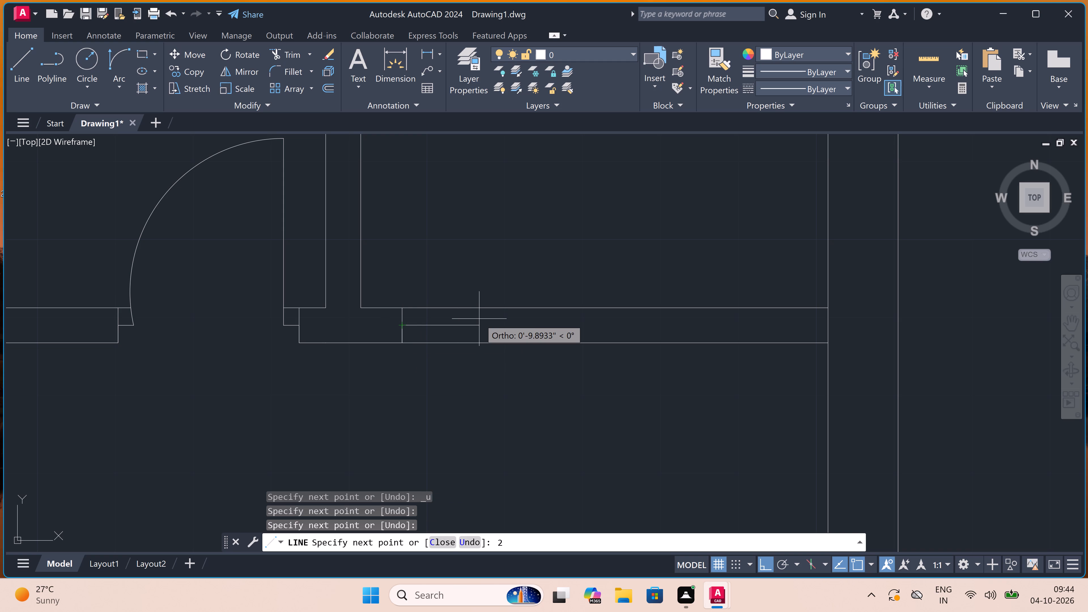
text(")
key(space)
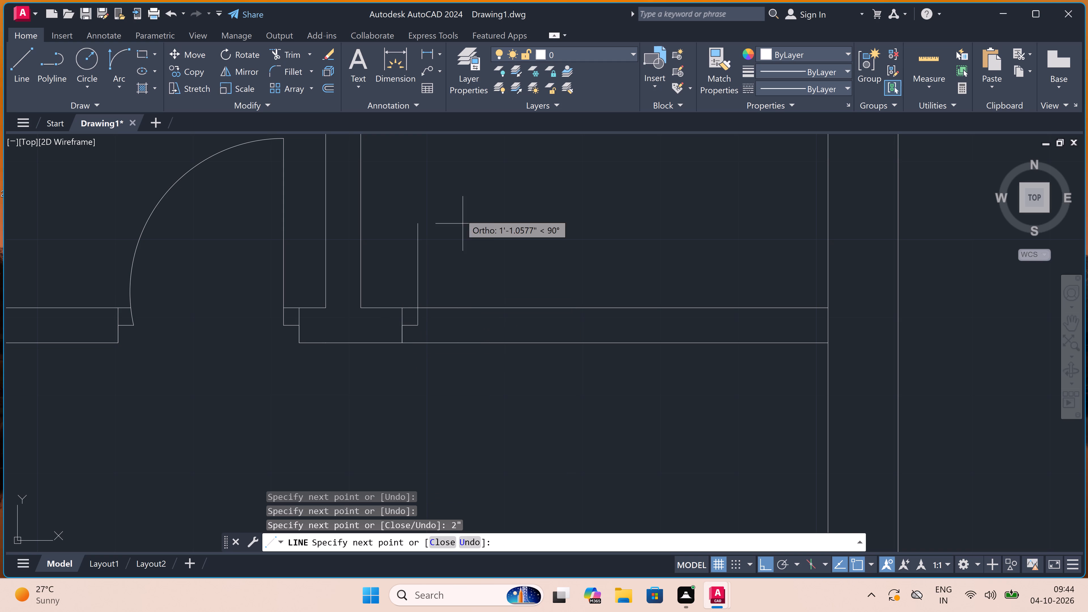
text(2')
key(space)
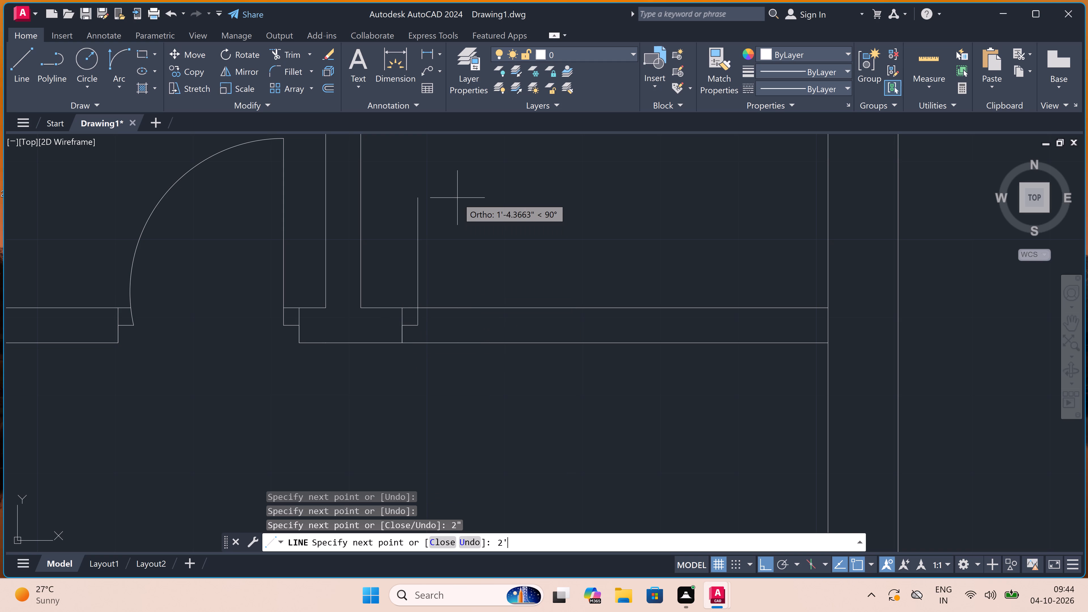
key(Escape)
Draw the opposite door jamb across the cross wall farther right, with a 2" stub from its midpoint toward the opening.
key(space)
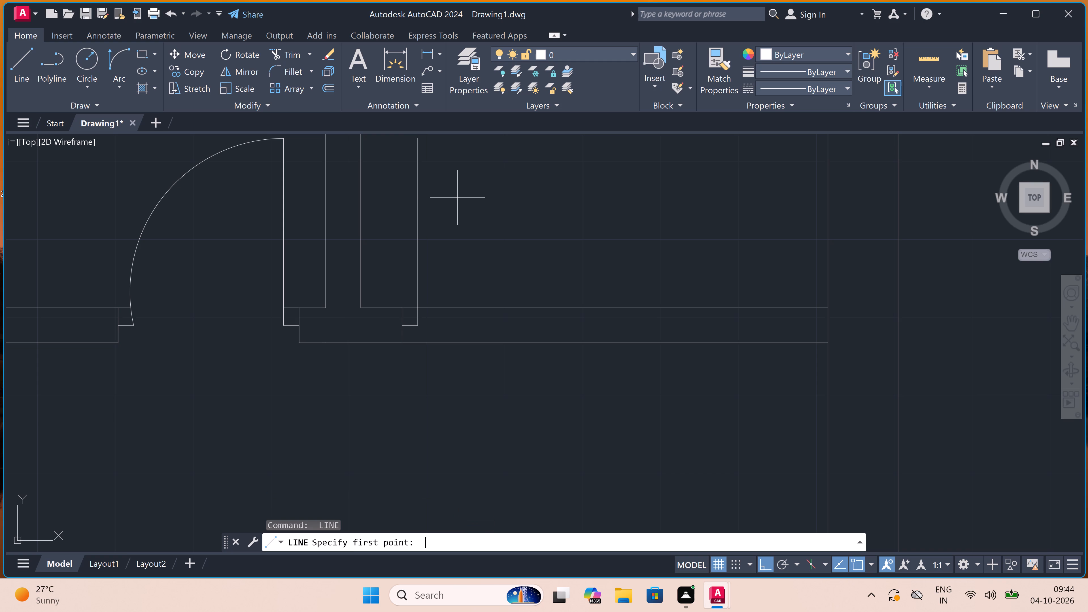
scroll(430, 195, down, 2)
scroll(437, 170, up, 2)
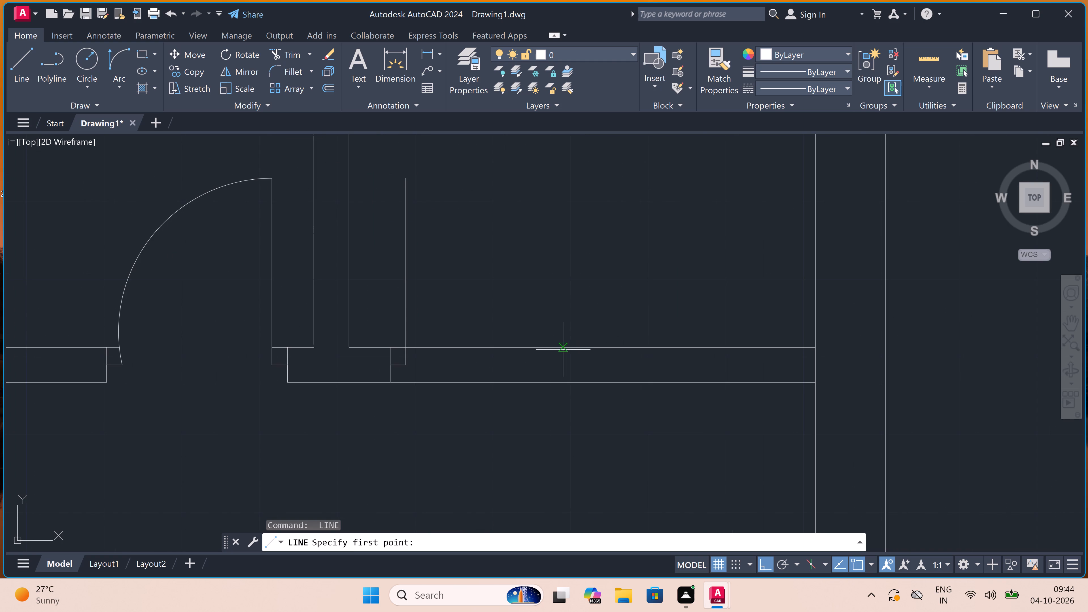
click(564, 349)
click(562, 377)
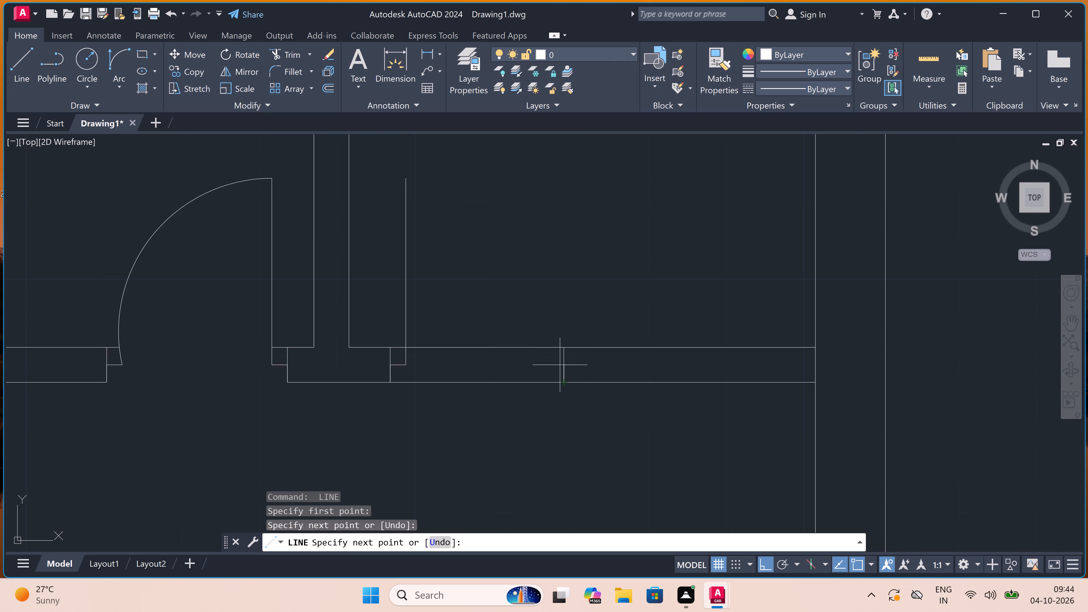
click(561, 363)
key(2)
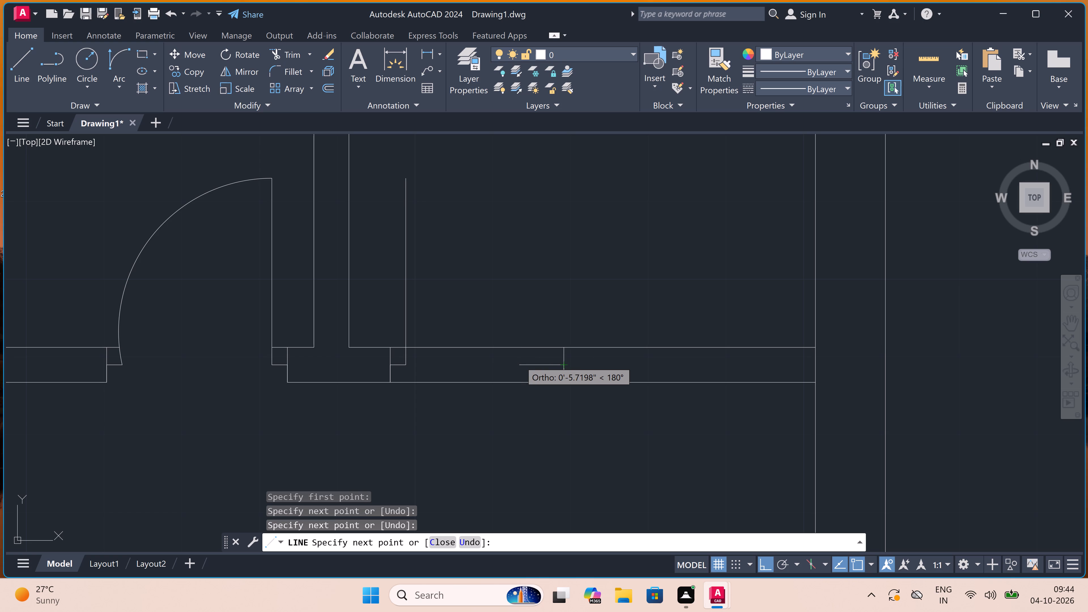
text(")
key(space)
key(Escape)
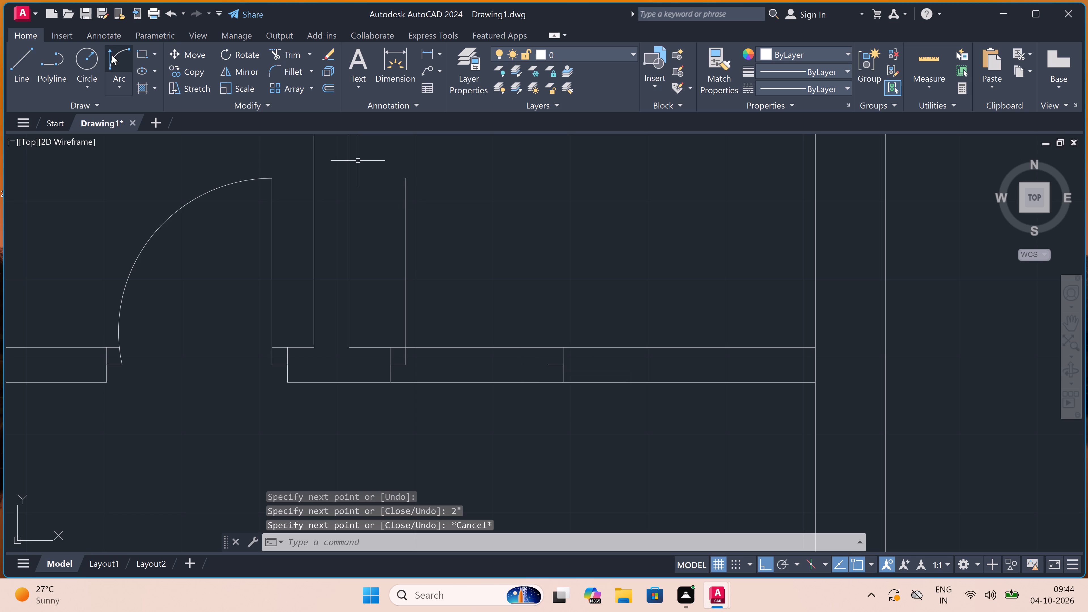
Draw the door swing as a start-end-direction arc from the new leaf's top end to the right jamb's stub.
click(119, 54)
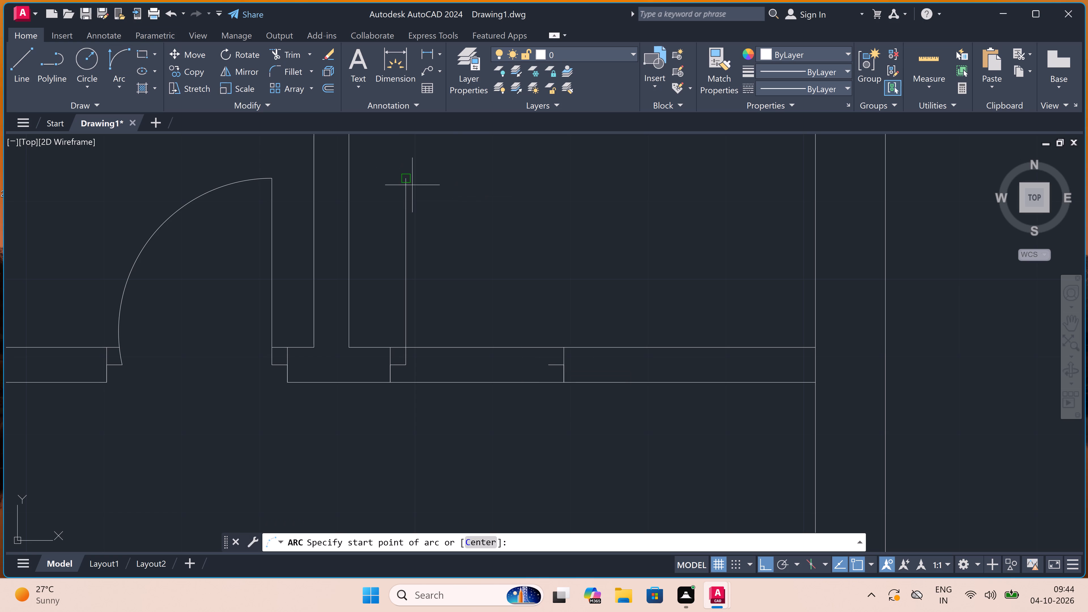
click(407, 178)
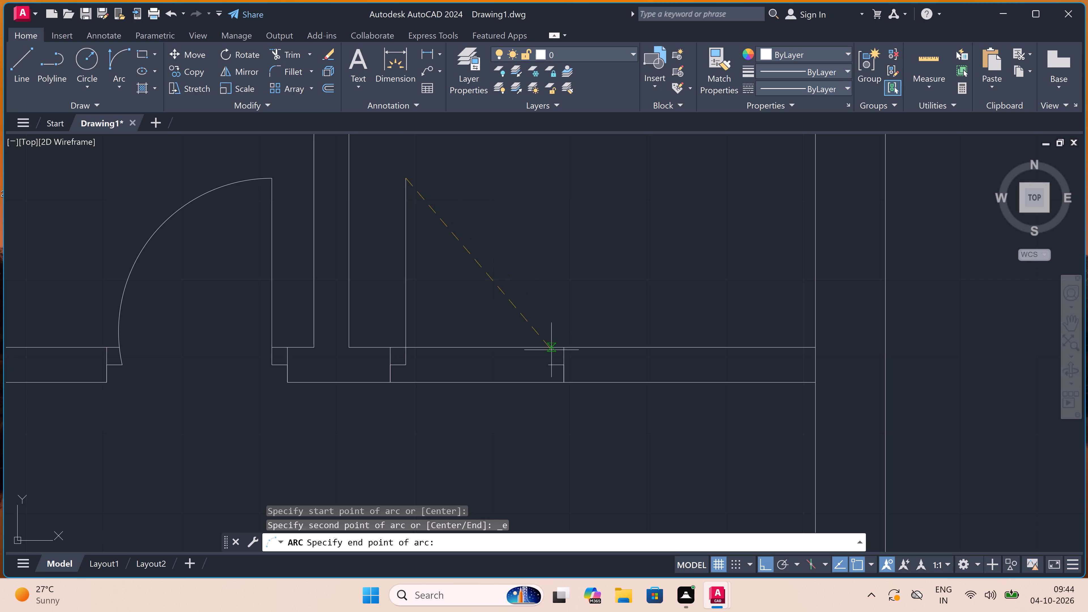
click(553, 365)
click(595, 265)
Trim both cross-wall lines within the second doorway and the piece of the right jamb's stub extending past the swing arc.
text(tr)
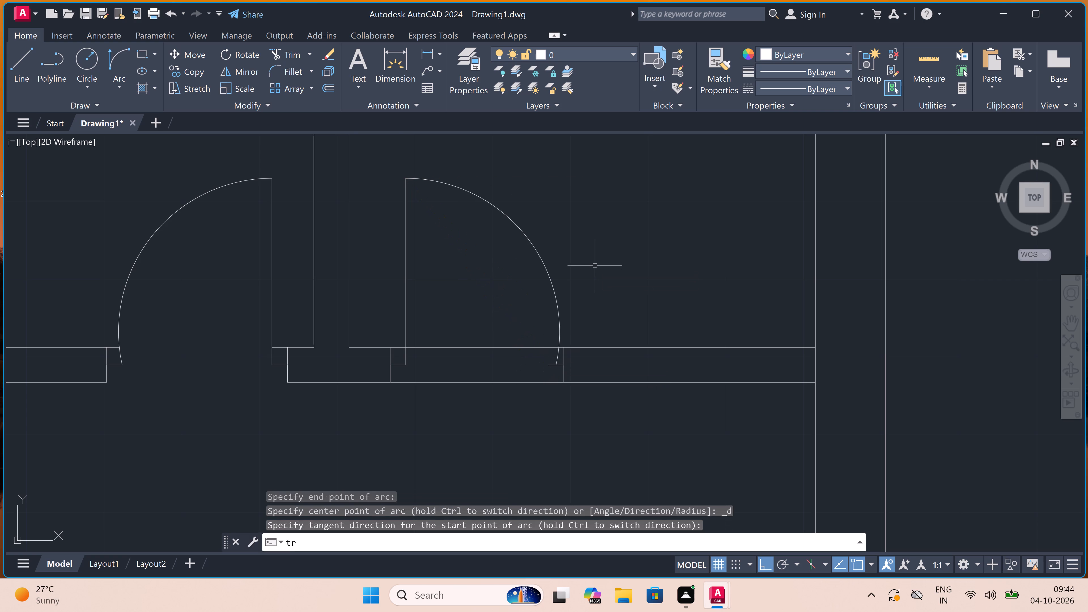
key(space)
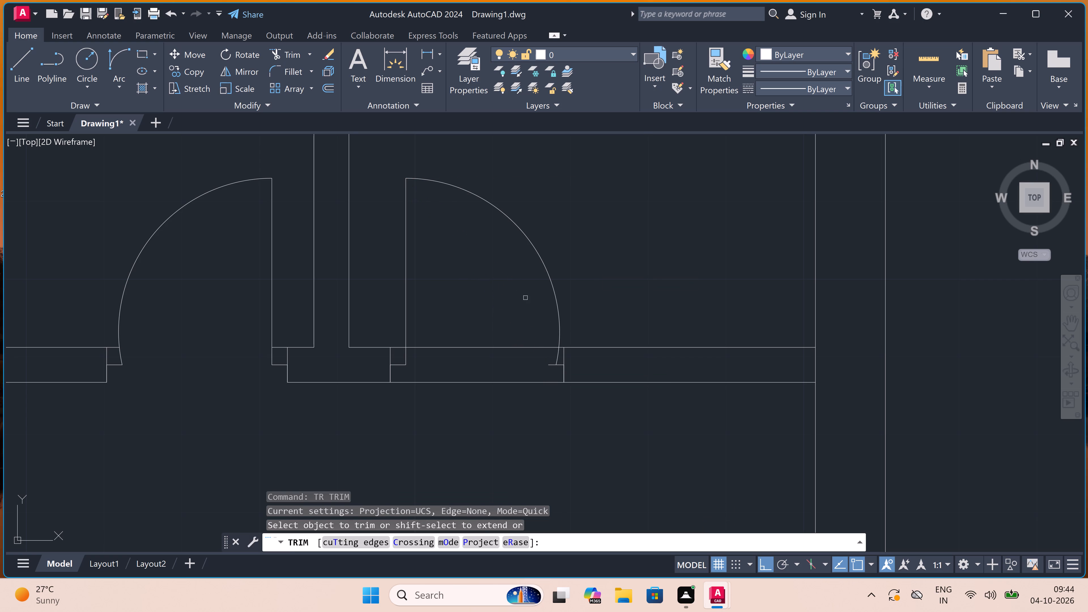
click(516, 306)
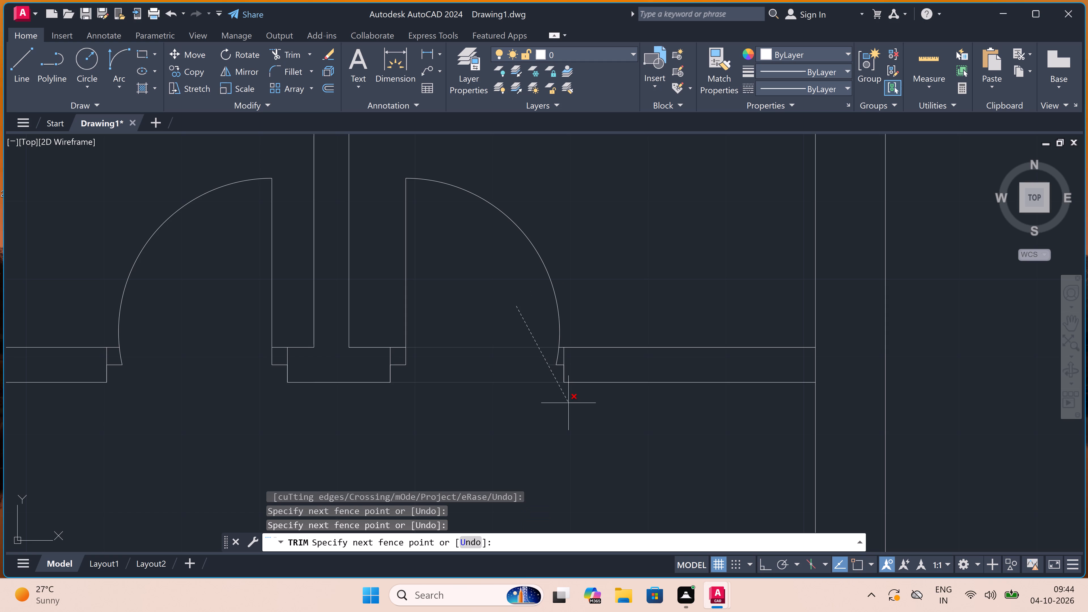
click(560, 408)
scroll(546, 365, up, 2)
click(561, 380)
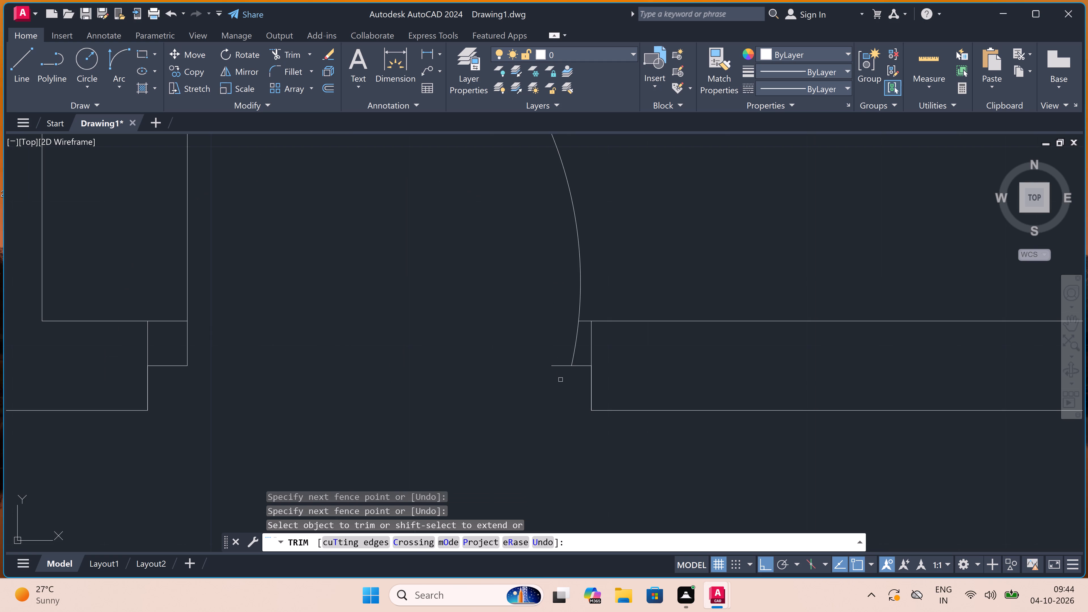
double_click(551, 337)
scroll(509, 332, down, 3)
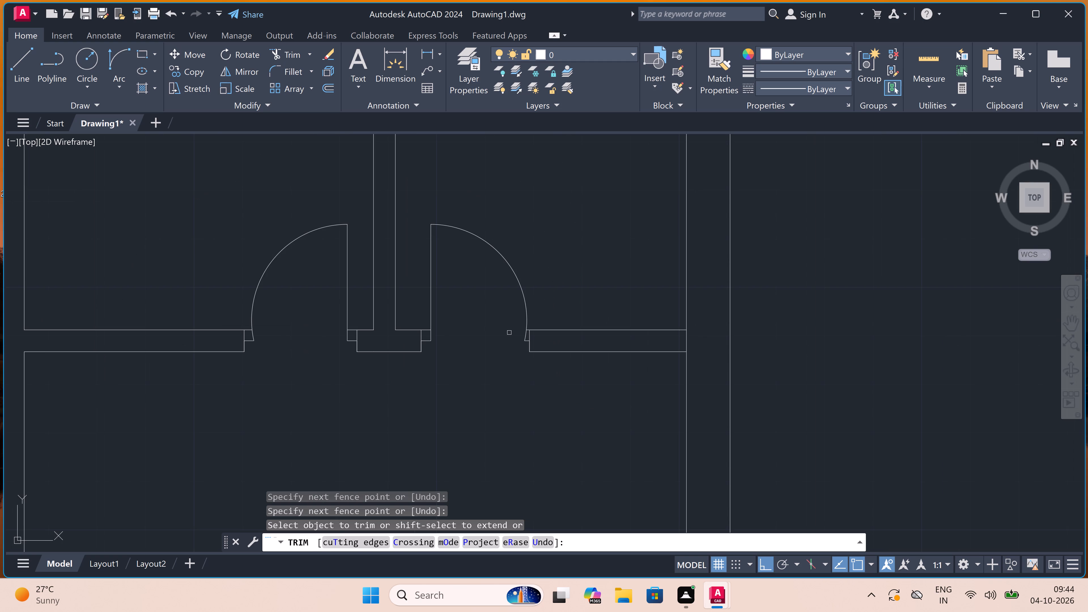
key(Escape)
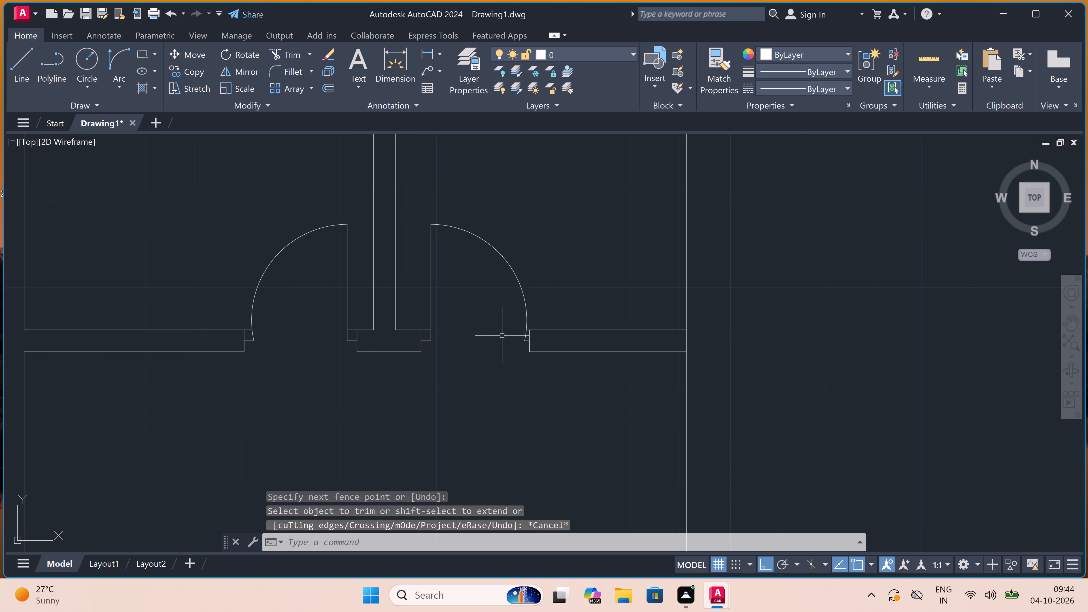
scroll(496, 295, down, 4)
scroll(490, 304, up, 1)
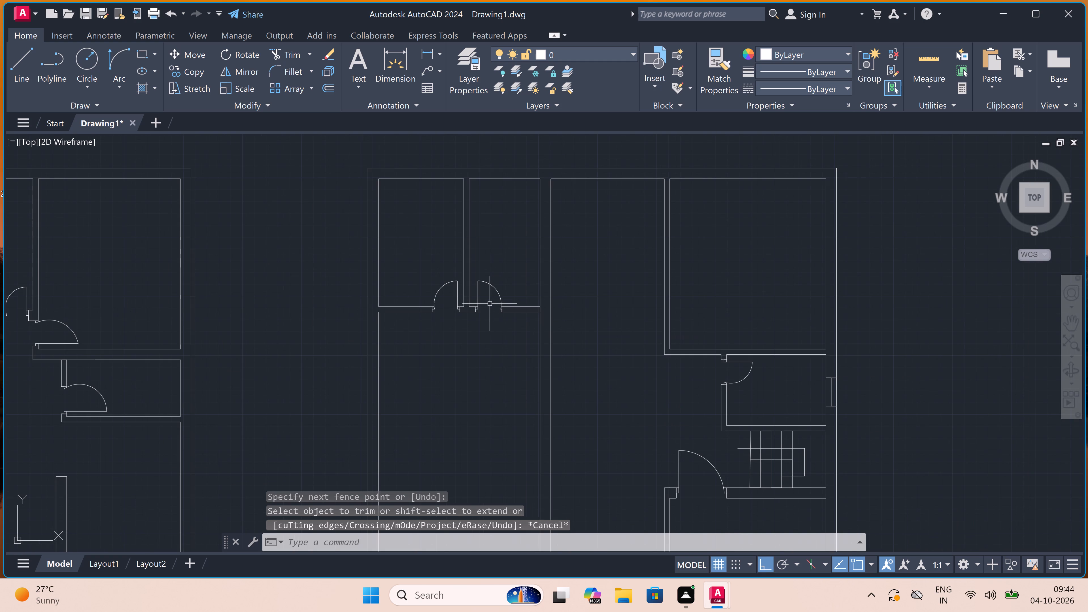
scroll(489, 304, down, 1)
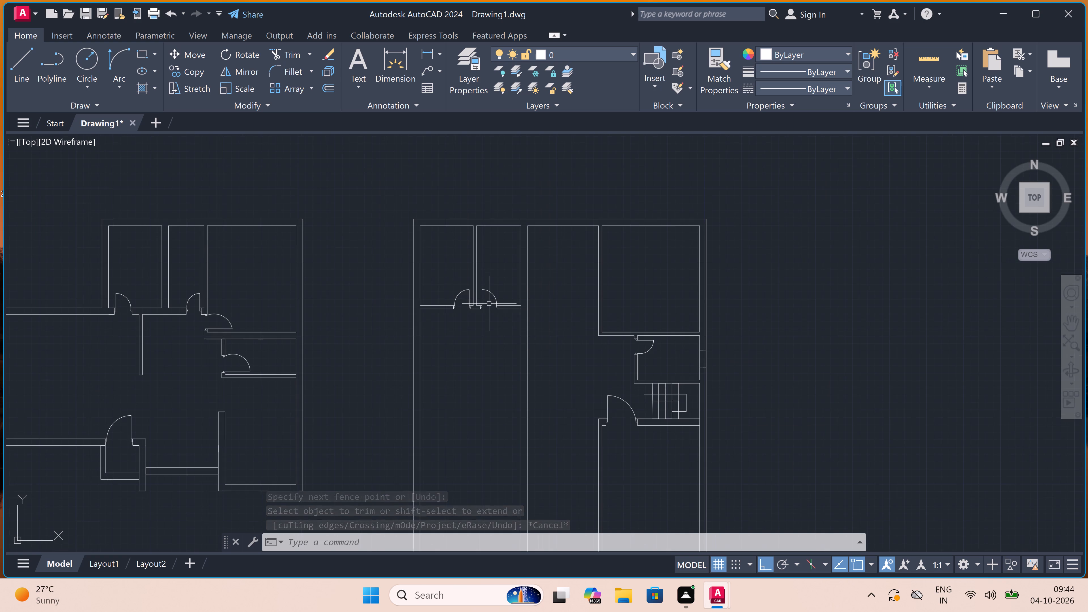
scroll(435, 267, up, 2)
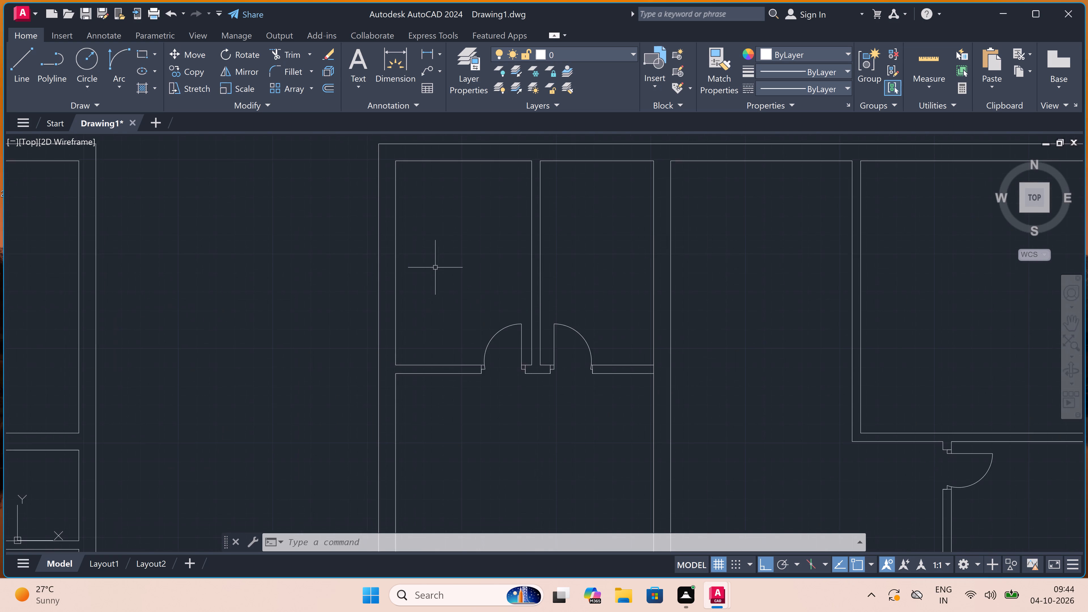
Draw a window in the left exterior wall of the top-left room, with a 2' centre line downward between two lines across the wall.
scroll(435, 267, down, 1)
scroll(440, 254, up, 2)
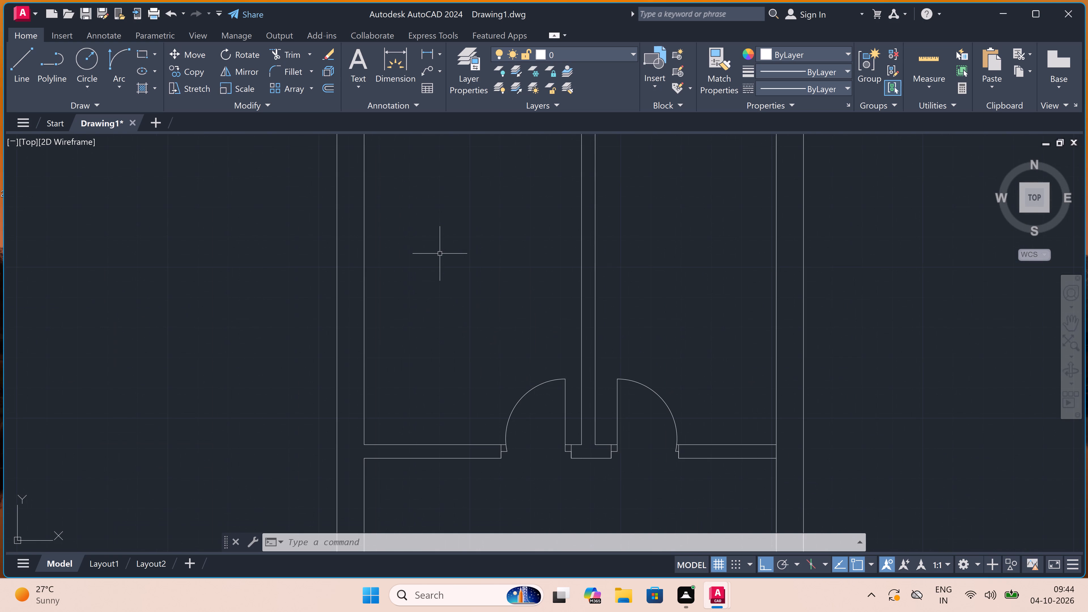
text(l)
key(space)
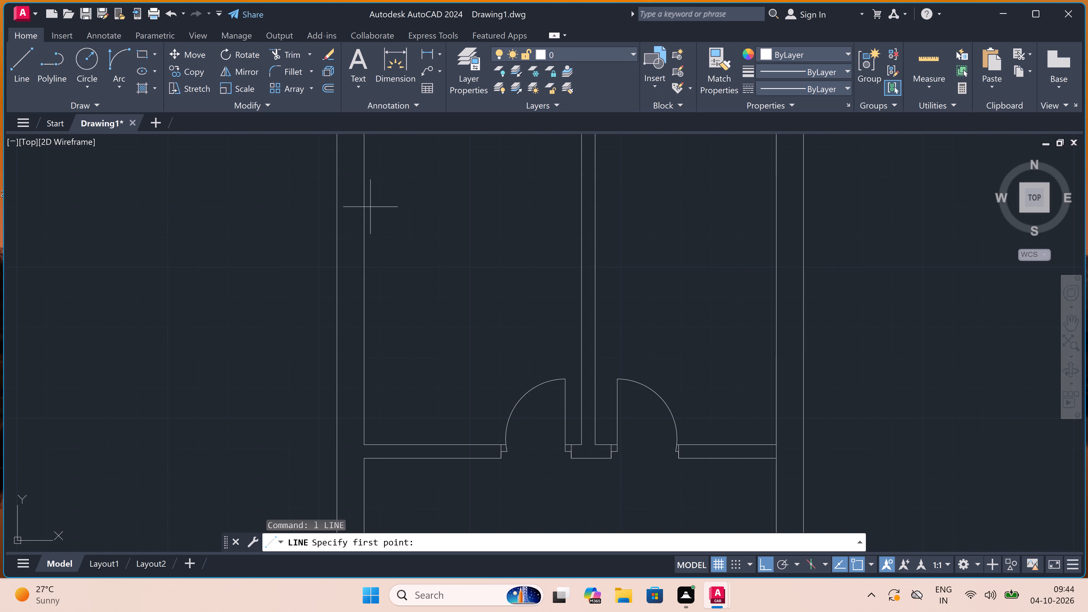
scroll(386, 266, down, 2)
scroll(369, 220, up, 1)
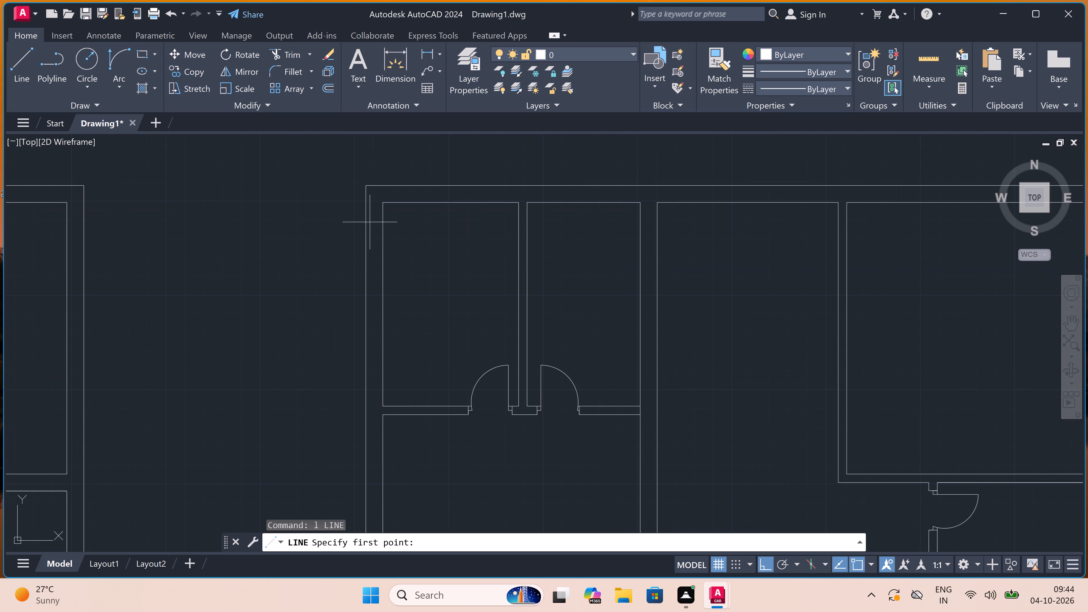
double_click(381, 247)
click(369, 245)
scroll(369, 245, up, 2)
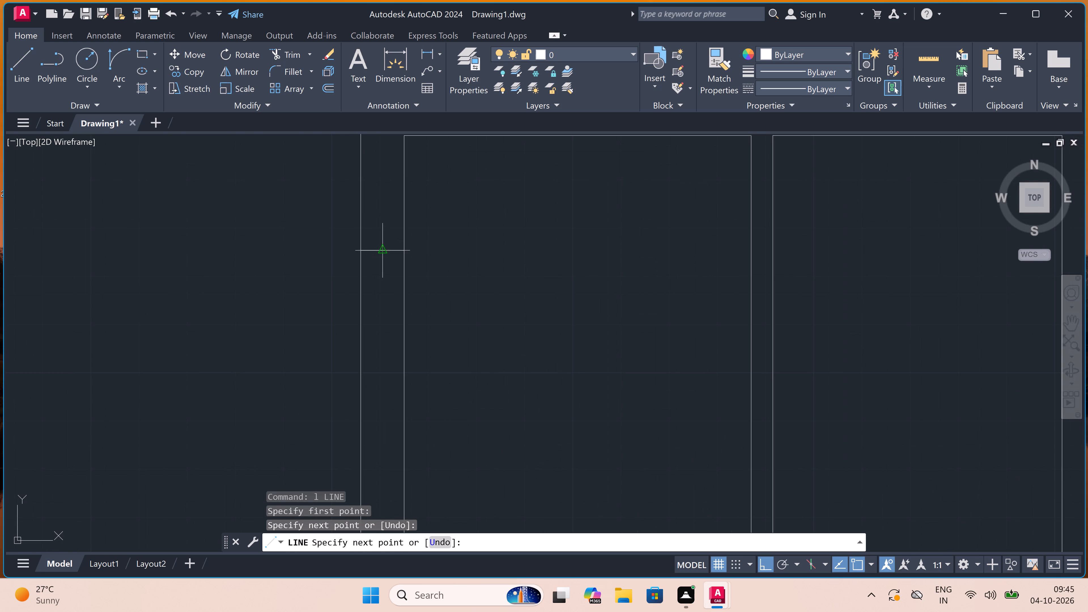
triple_click(380, 252)
text(2')
key(space)
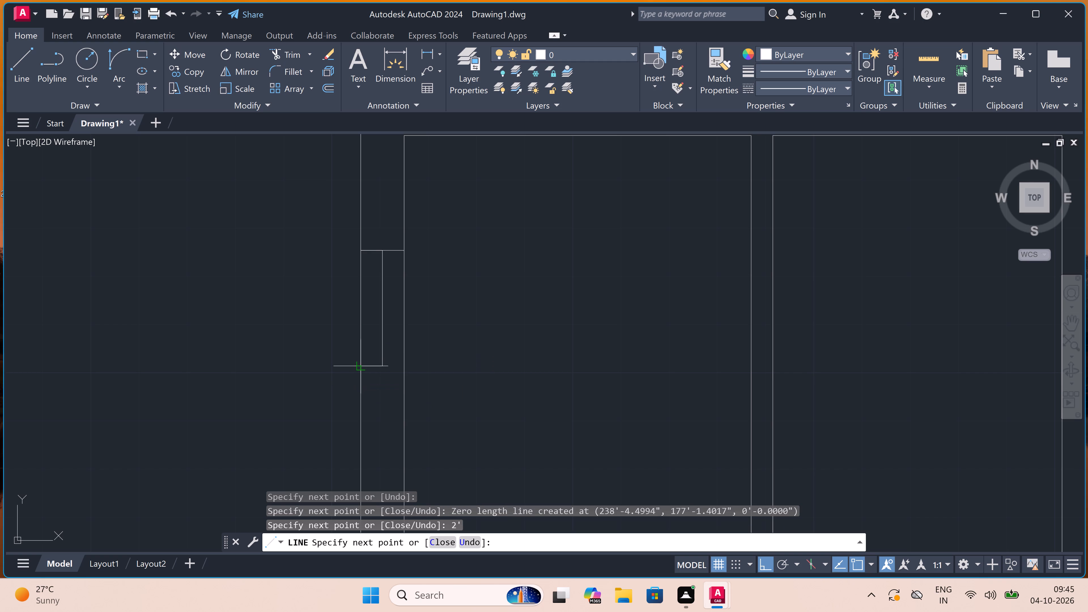
triple_click(363, 364)
click(405, 363)
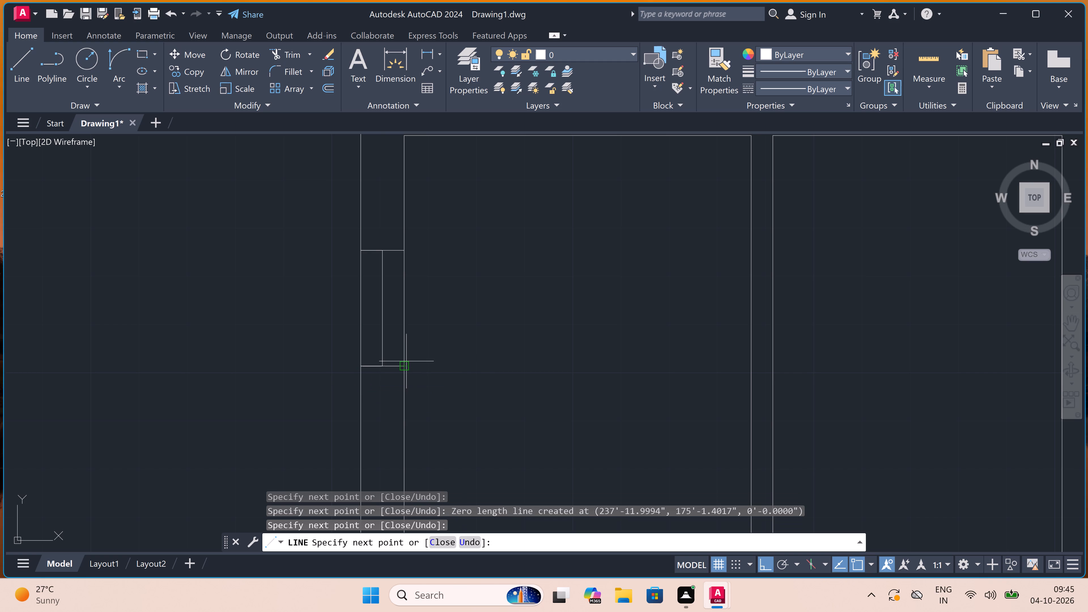
key(Escape)
Draw a 4.5" thick cross wall through the third top room, from the middle wall to the partition, aligned with the existing cross wall.
key(space)
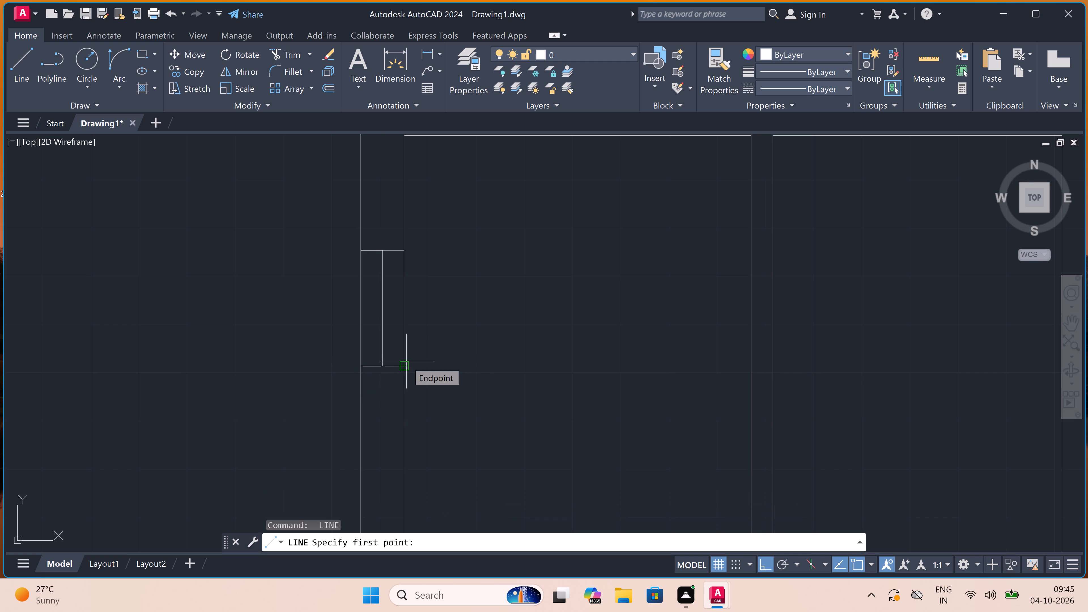
scroll(409, 324, down, 6)
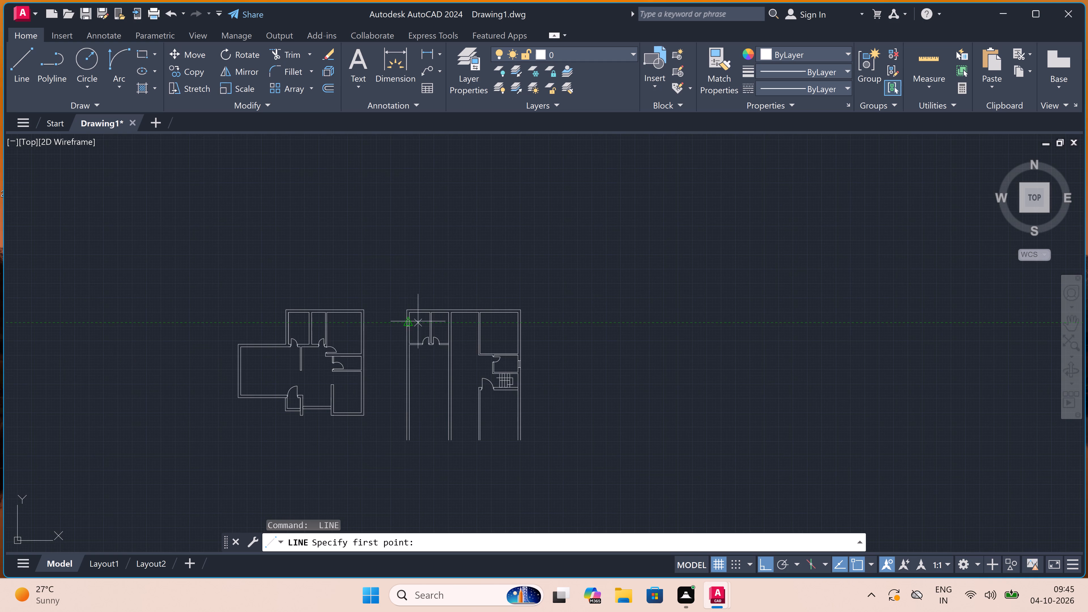
scroll(478, 329, up, 3)
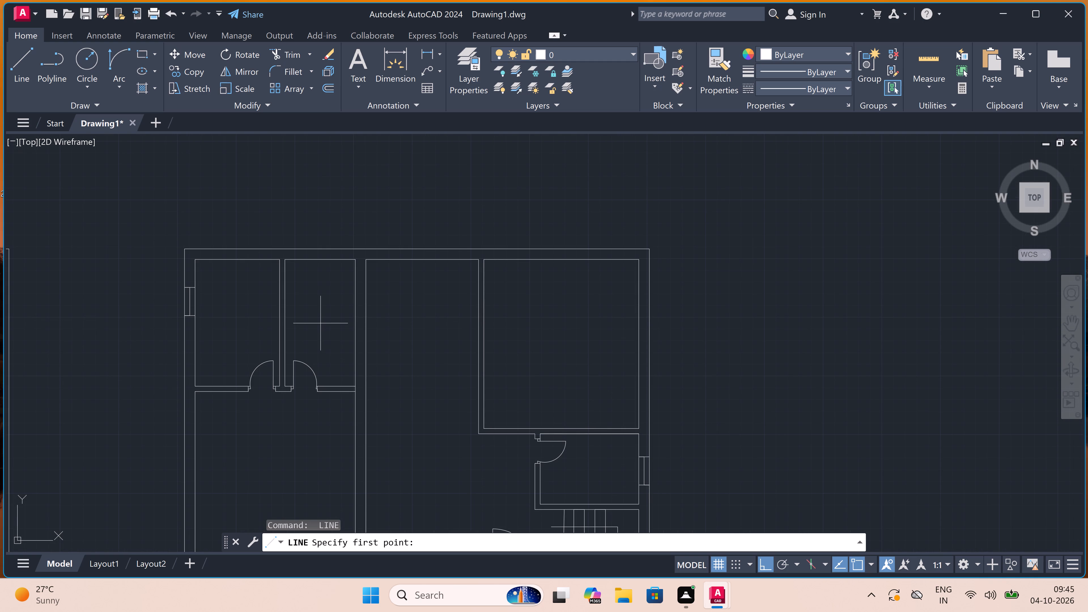
scroll(442, 403, up, 1)
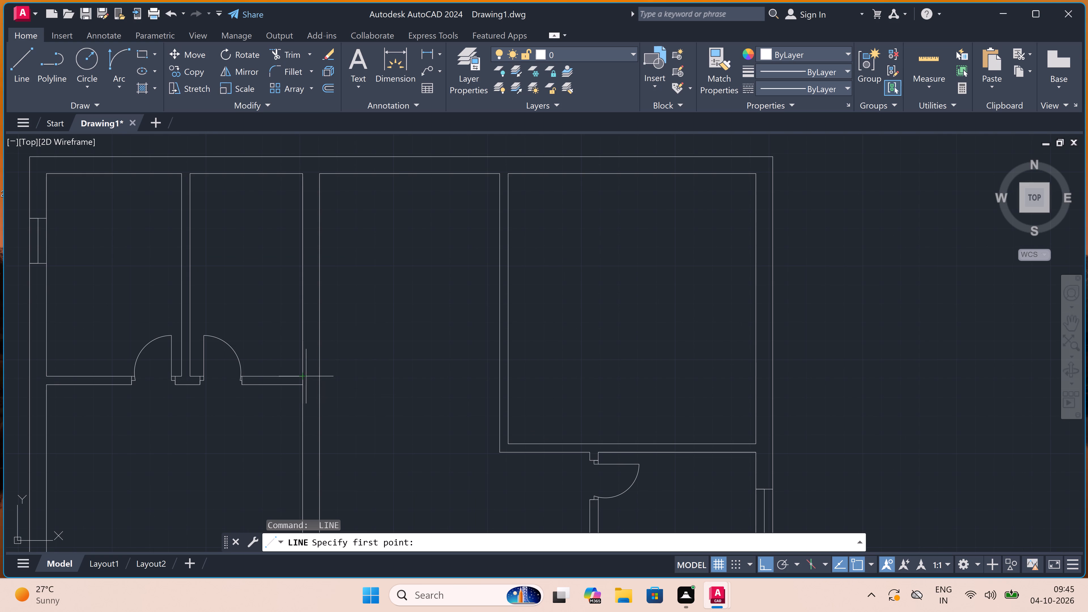
click(318, 377)
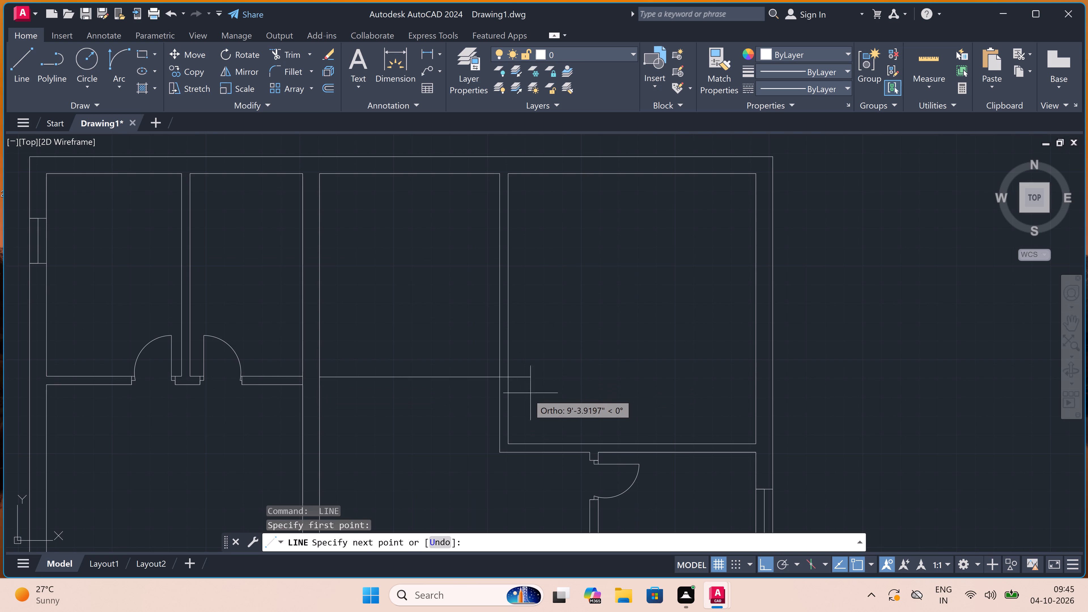
scroll(527, 394, up, 1)
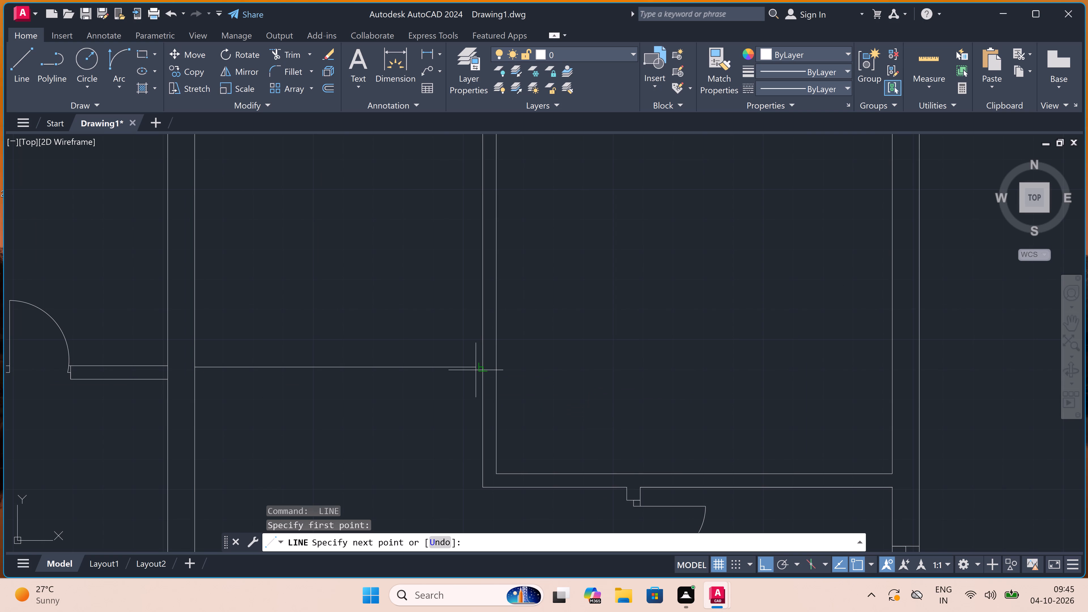
click(477, 368)
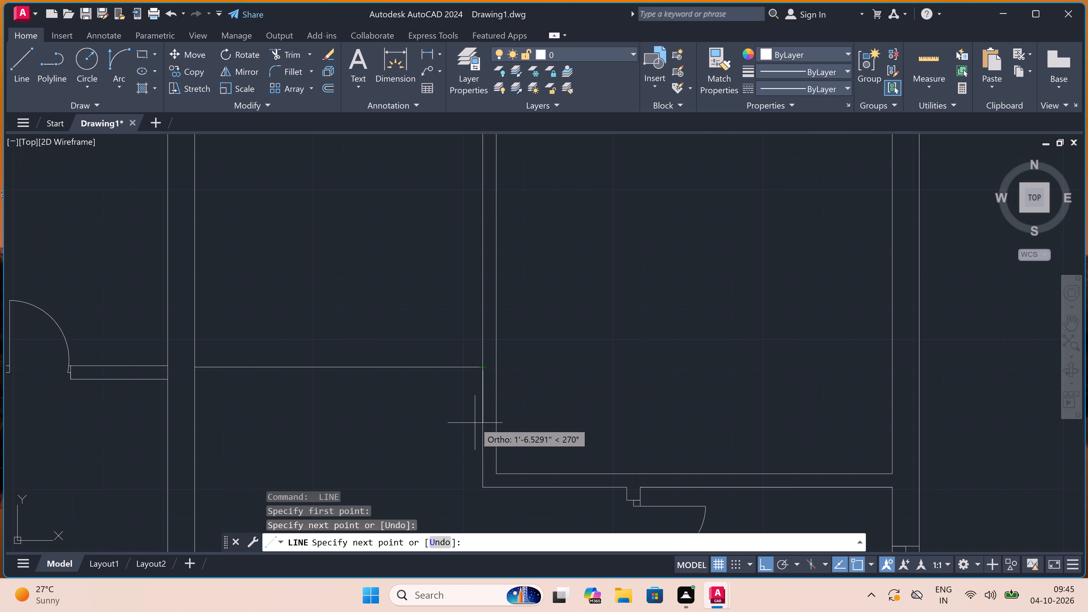
key(4)
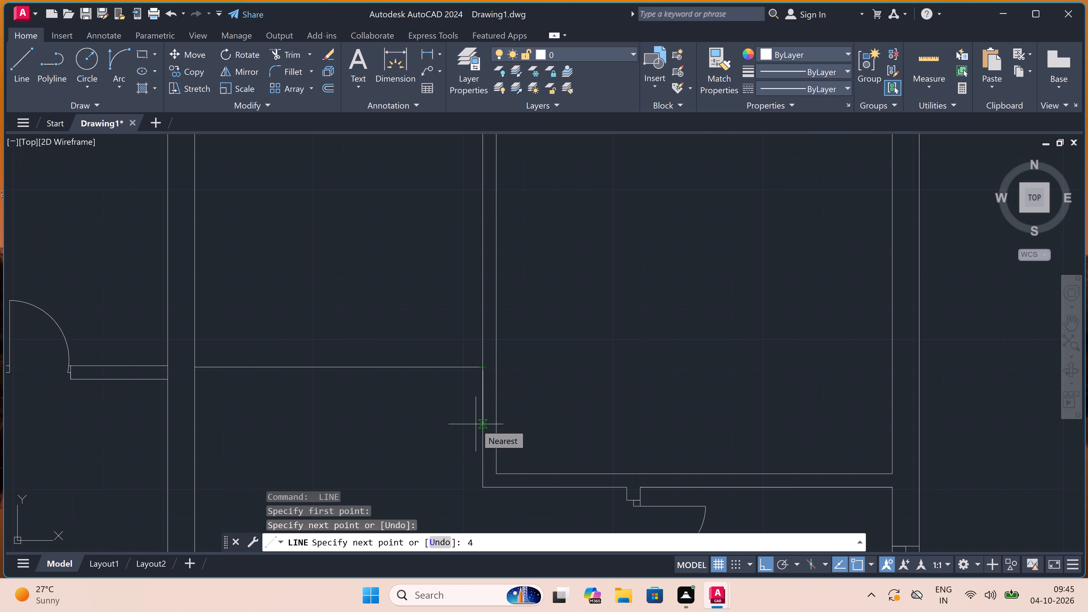
text(.5)
key(shift+quotedbl)
key(space)
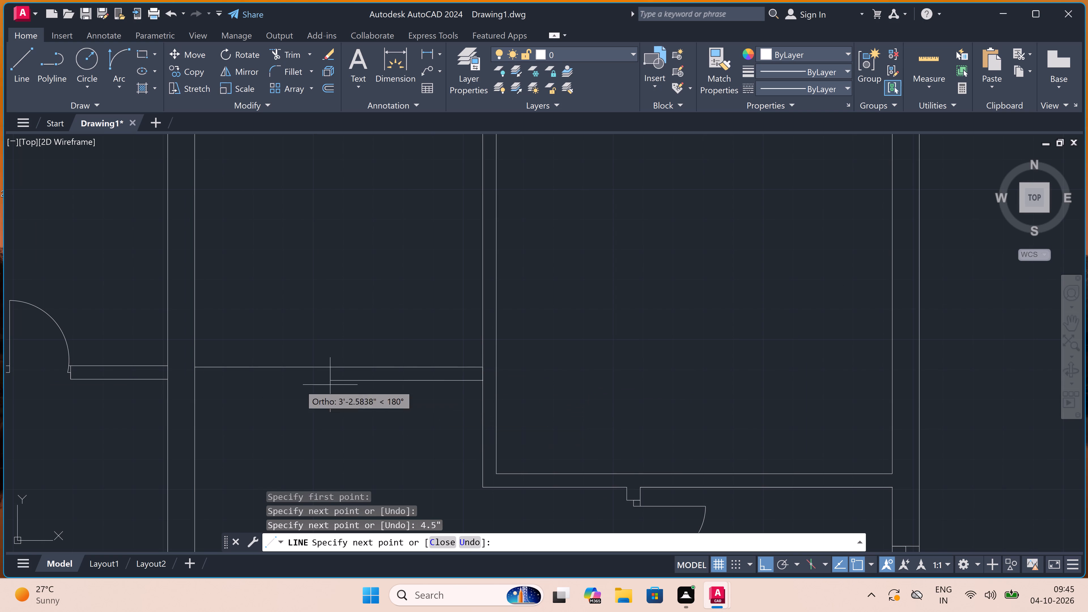
click(192, 379)
key(Escape)
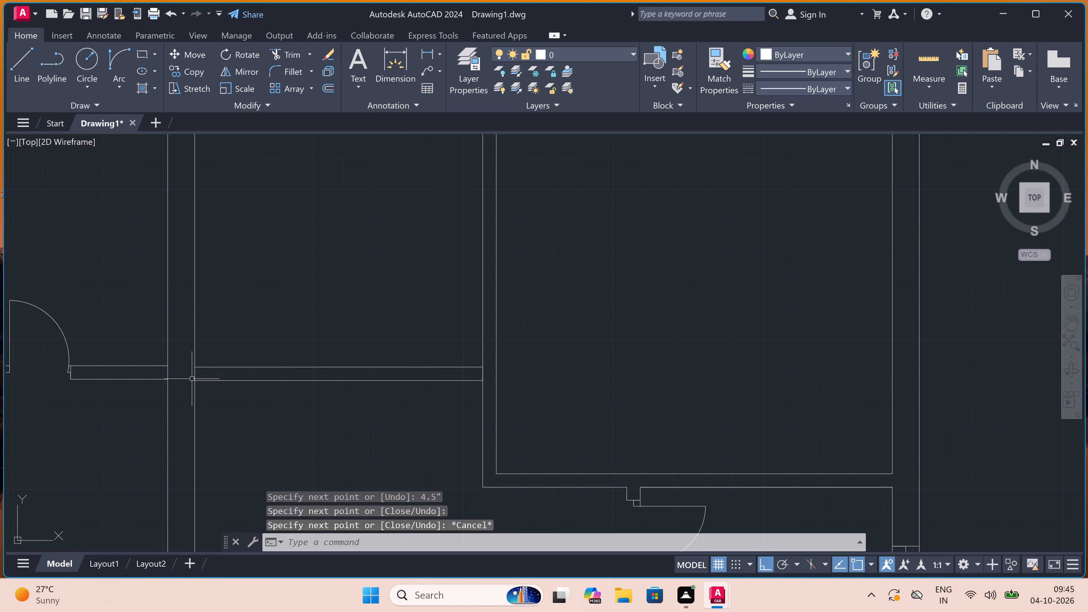
Draw a door jamb across the new cross wall near its right end, with a 2" stub leftward from its midpoint and a 2' leaf upward.
key(space)
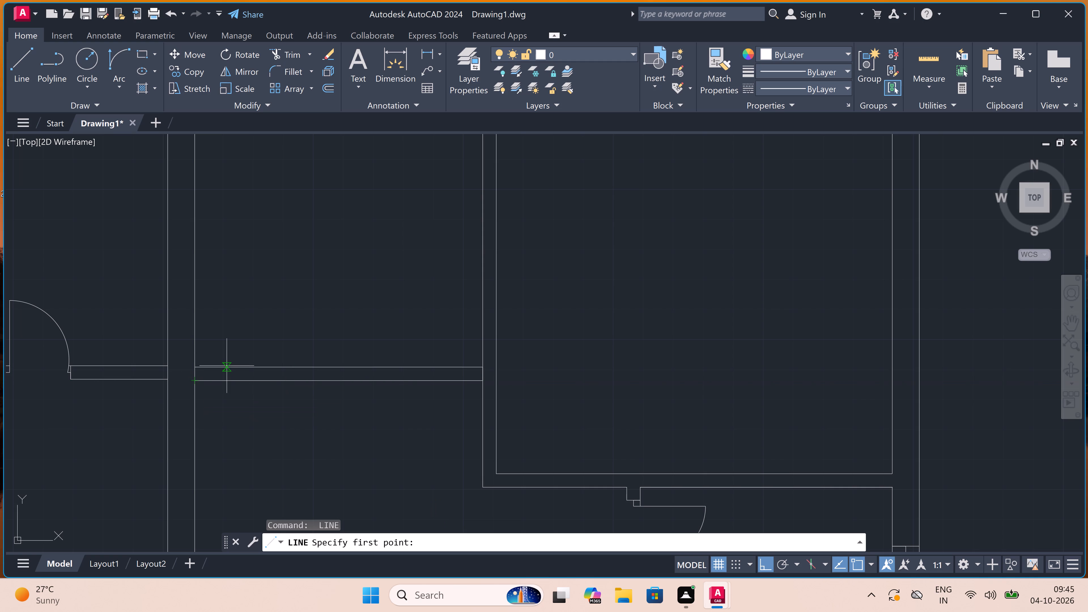
scroll(227, 366, down, 1)
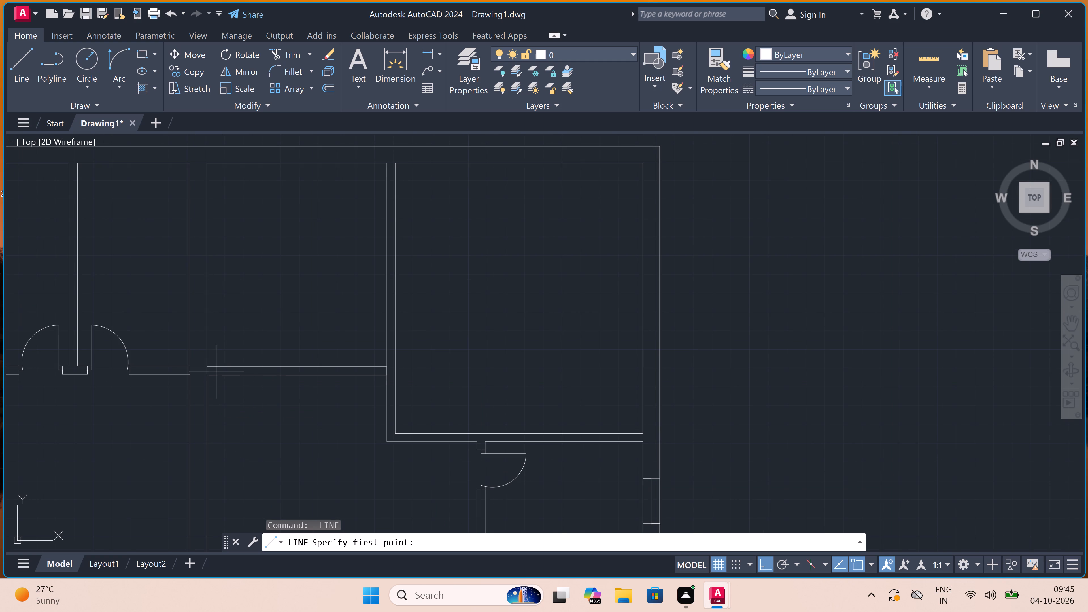
scroll(202, 375, up, 2)
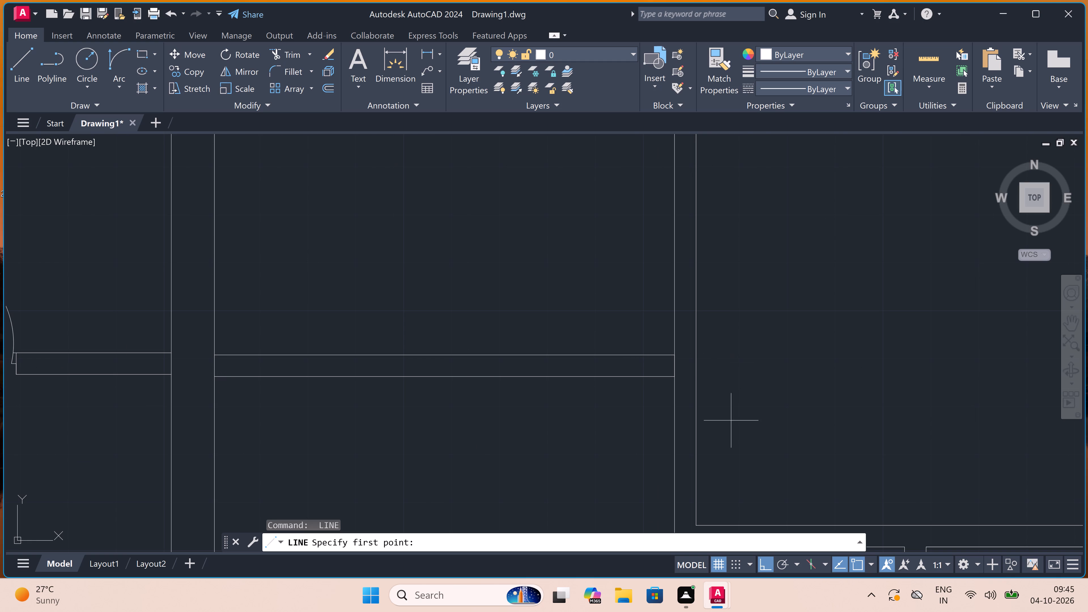
scroll(545, 438, down, 3)
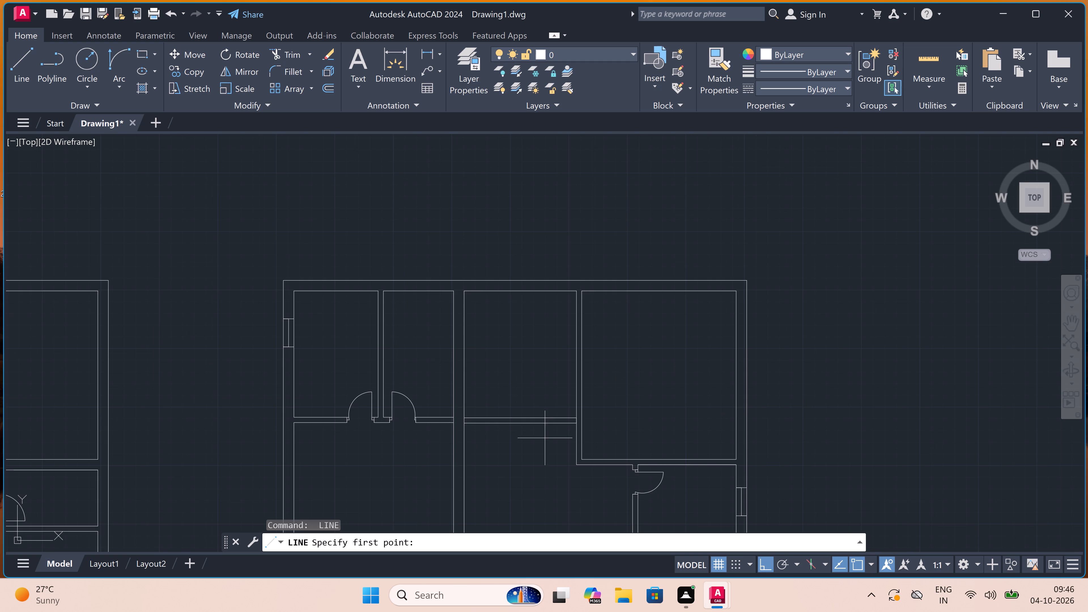
scroll(583, 406, up, 2)
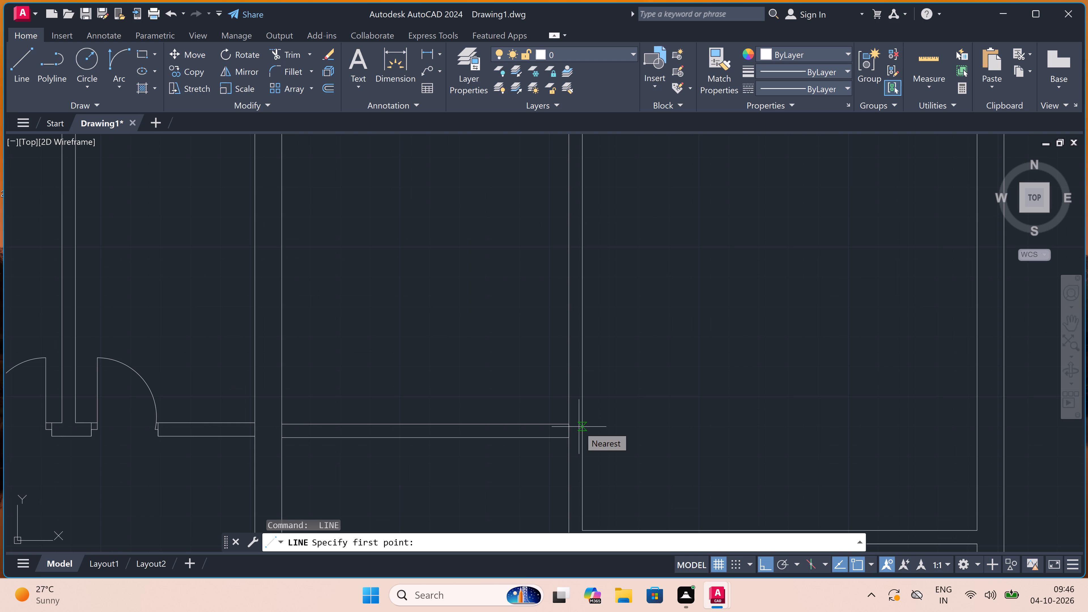
scroll(579, 427, down, 1)
scroll(577, 428, up, 1)
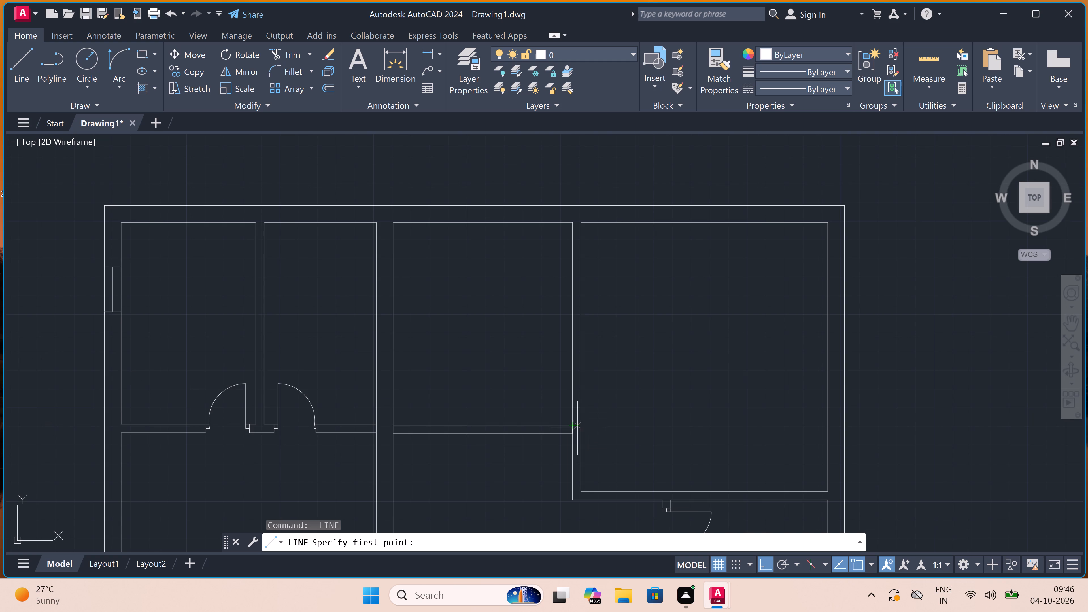
scroll(577, 428, up, 1)
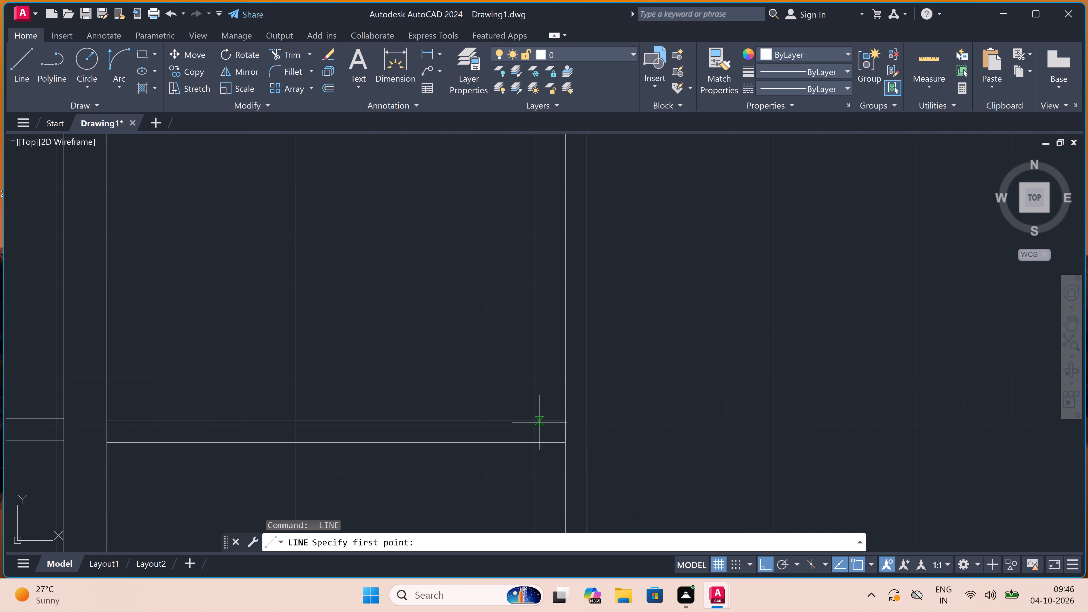
click(537, 423)
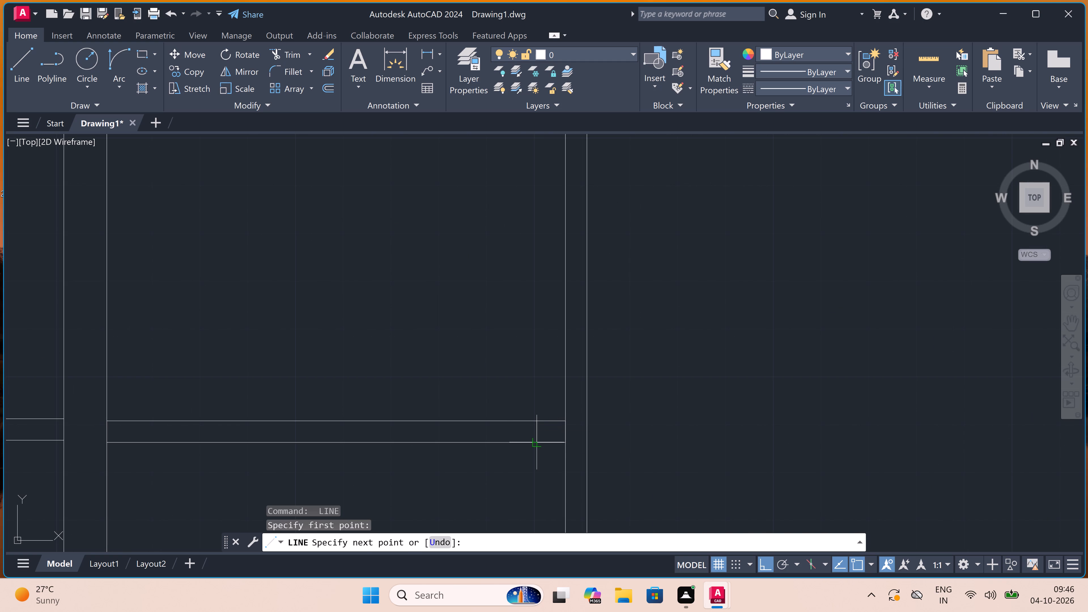
click(540, 443)
scroll(539, 438, up, 2)
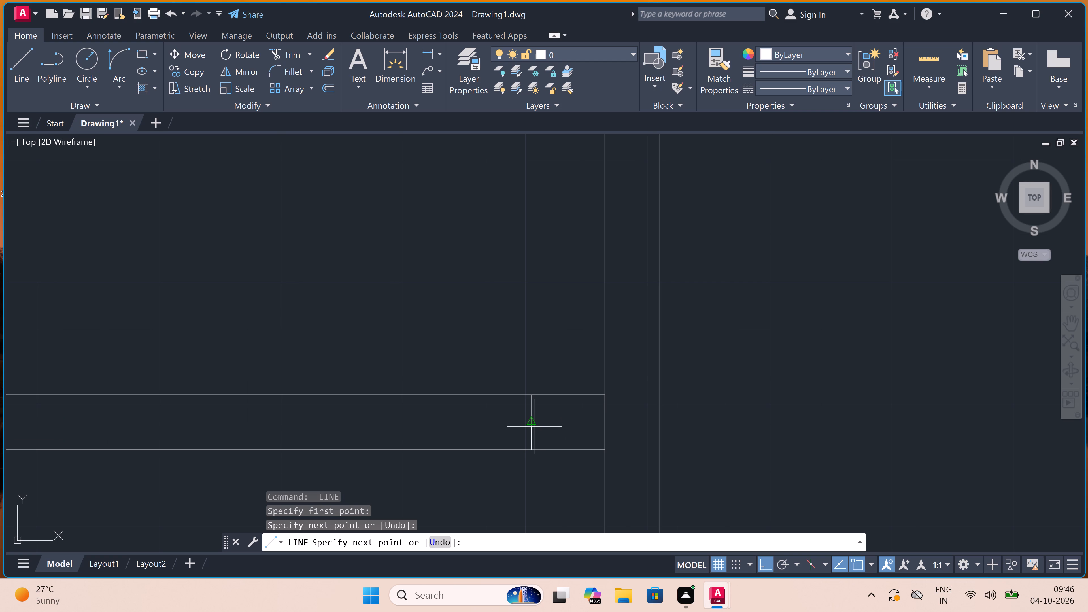
click(534, 426)
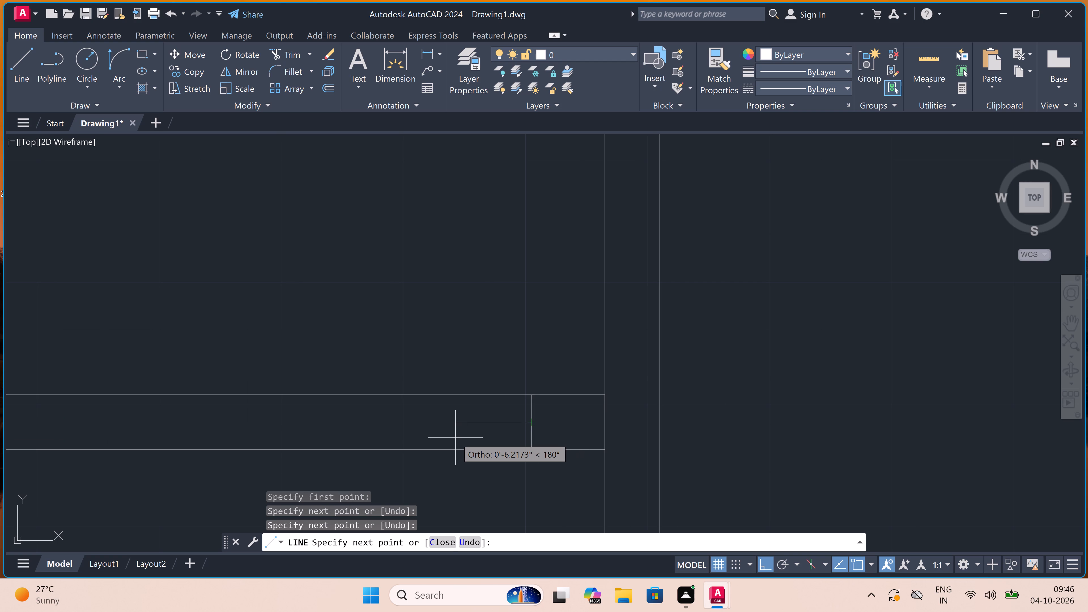
key(2)
text(")
key(space)
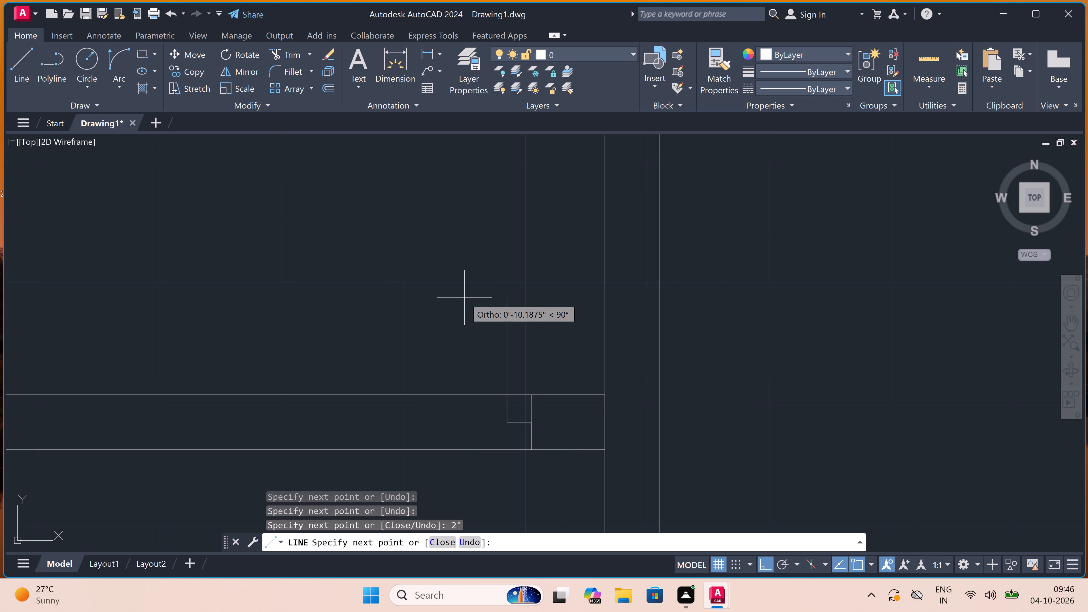
text(2')
key(space)
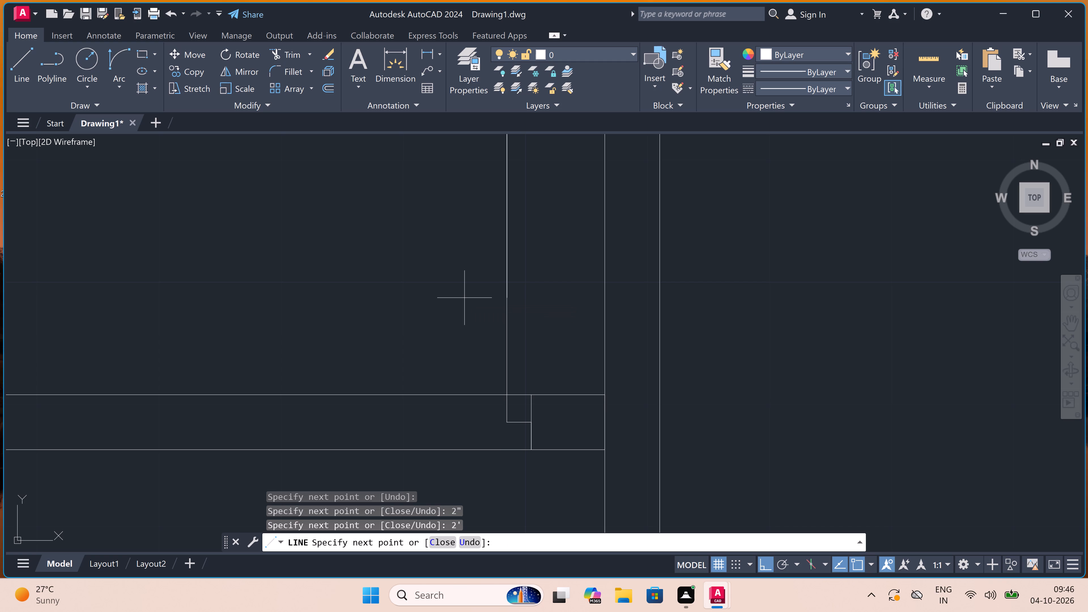
Continue the new door leaf upward with another 1' segment.
scroll(464, 298, down, 2)
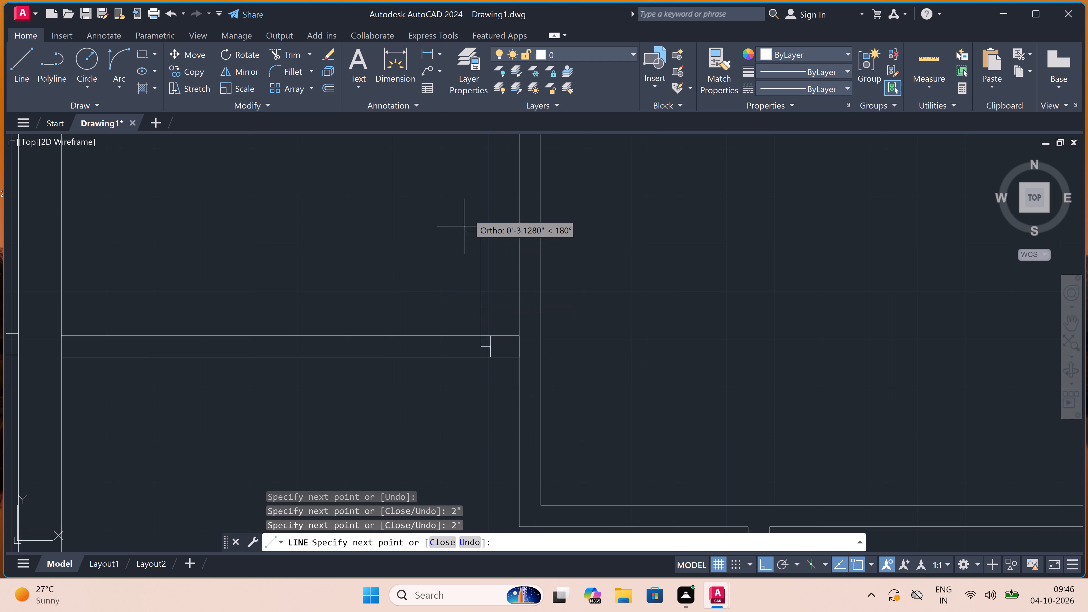
scroll(468, 212, up, 1)
text(1')
key(space)
key(Escape)
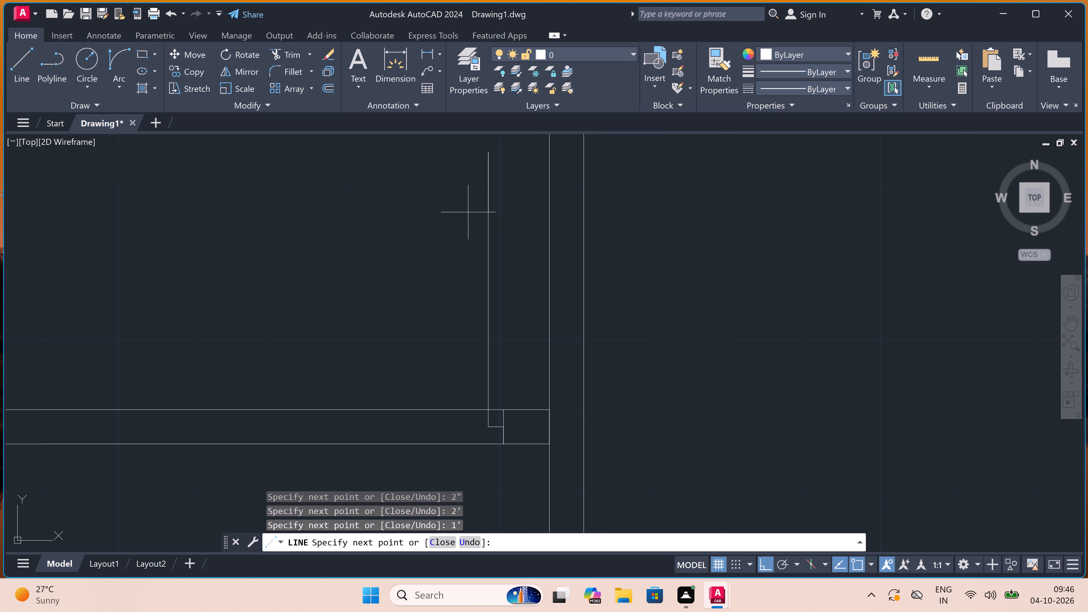
Draw the opposite door jamb across the new cross wall, left of the leaf, with a 2" stub rightward from its midpoint.
key(space)
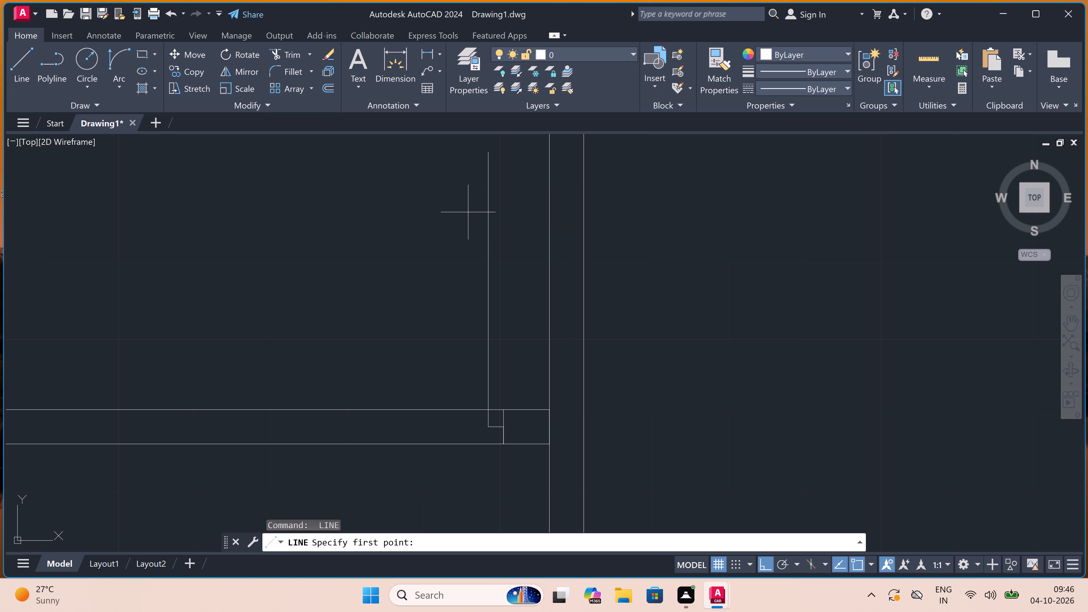
scroll(450, 260, down, 2)
scroll(430, 224, down, 3)
scroll(432, 207, up, 1)
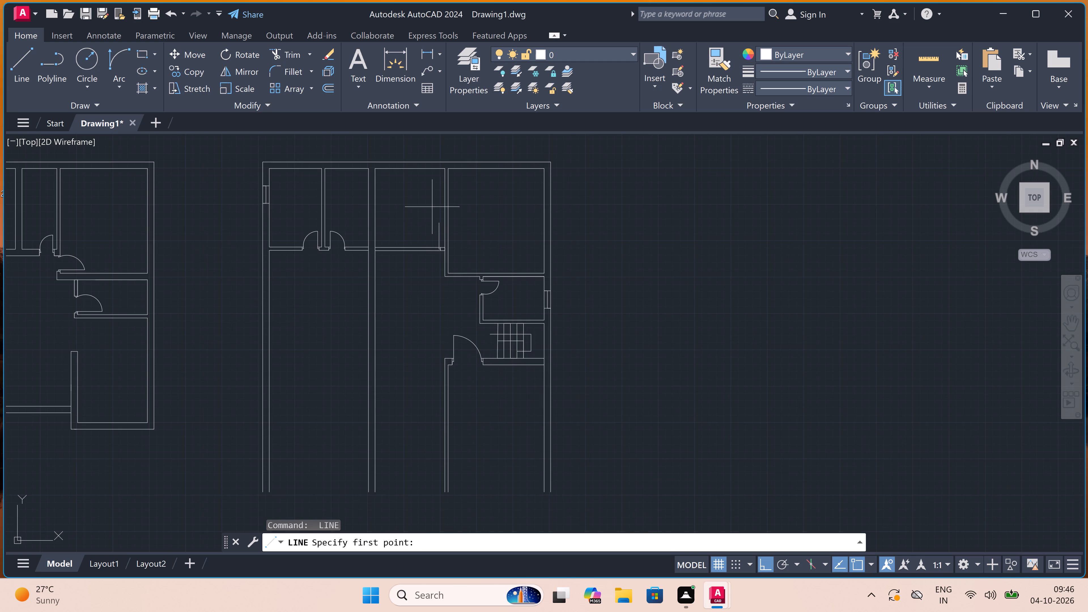
scroll(432, 207, up, 2)
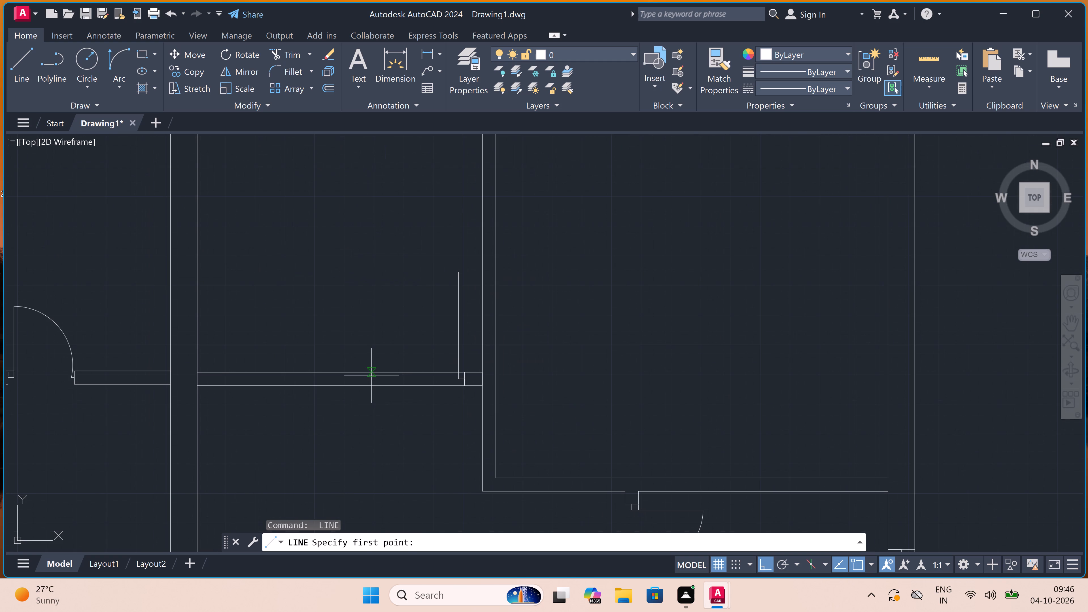
click(371, 374)
click(371, 387)
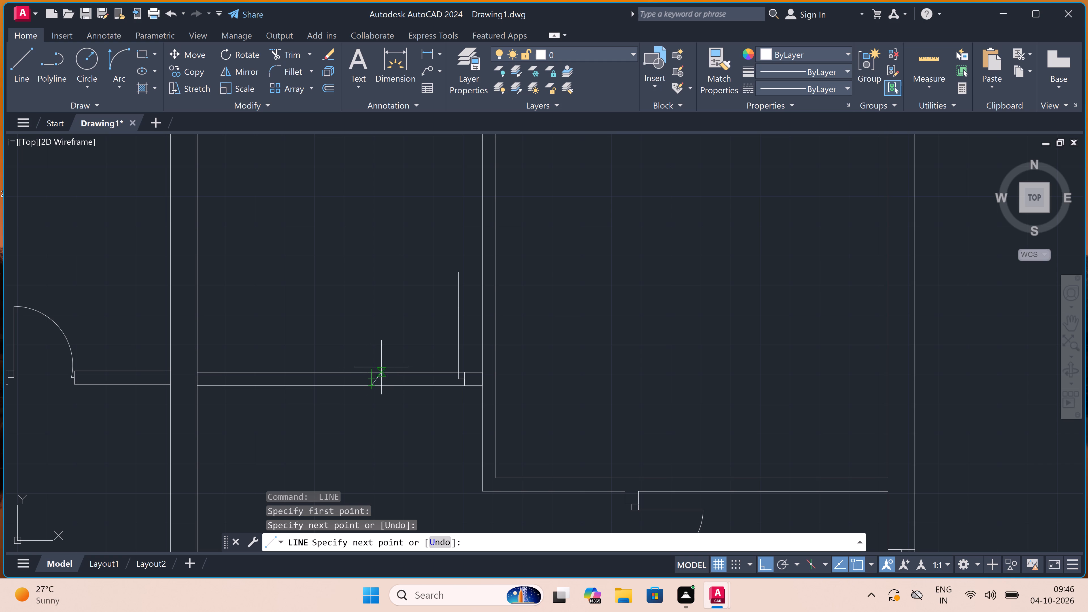
scroll(376, 362, up, 2)
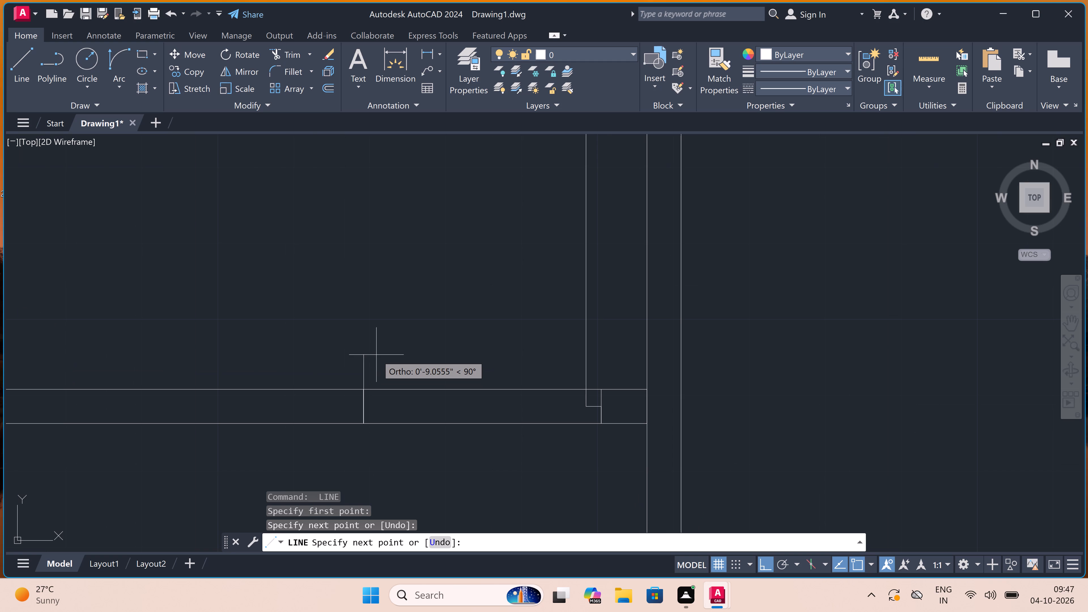
scroll(375, 346, down, 2)
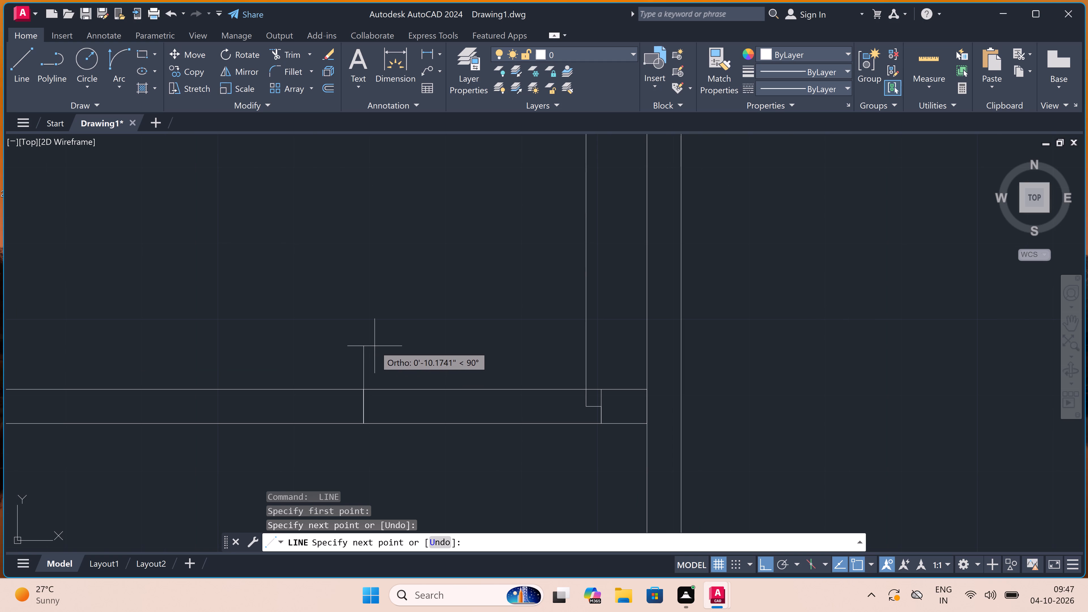
scroll(367, 388, up, 3)
scroll(381, 320, up, 1)
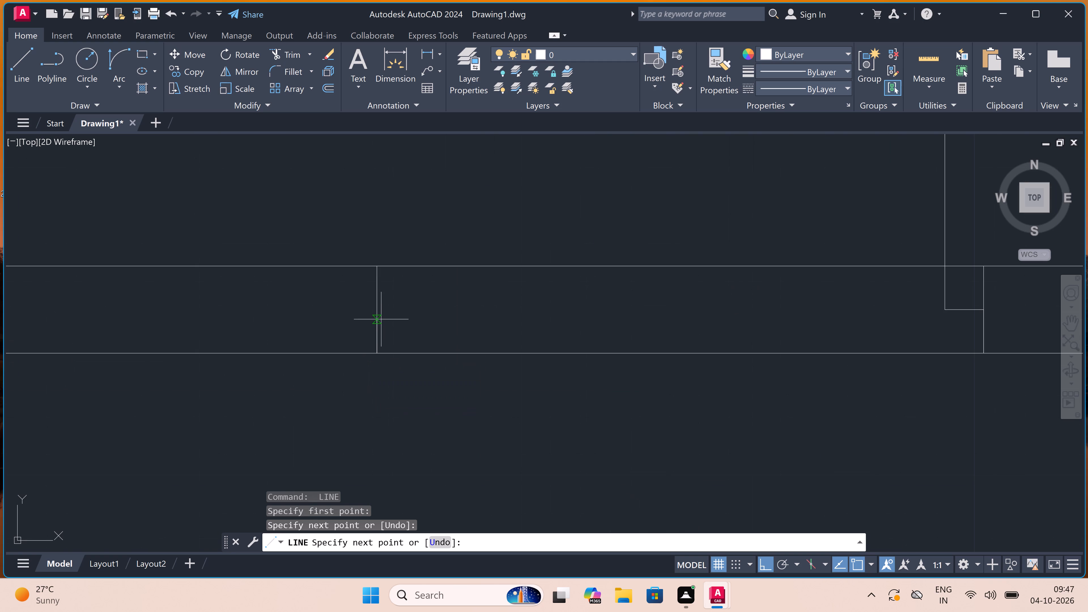
drag(376, 307, 379, 307)
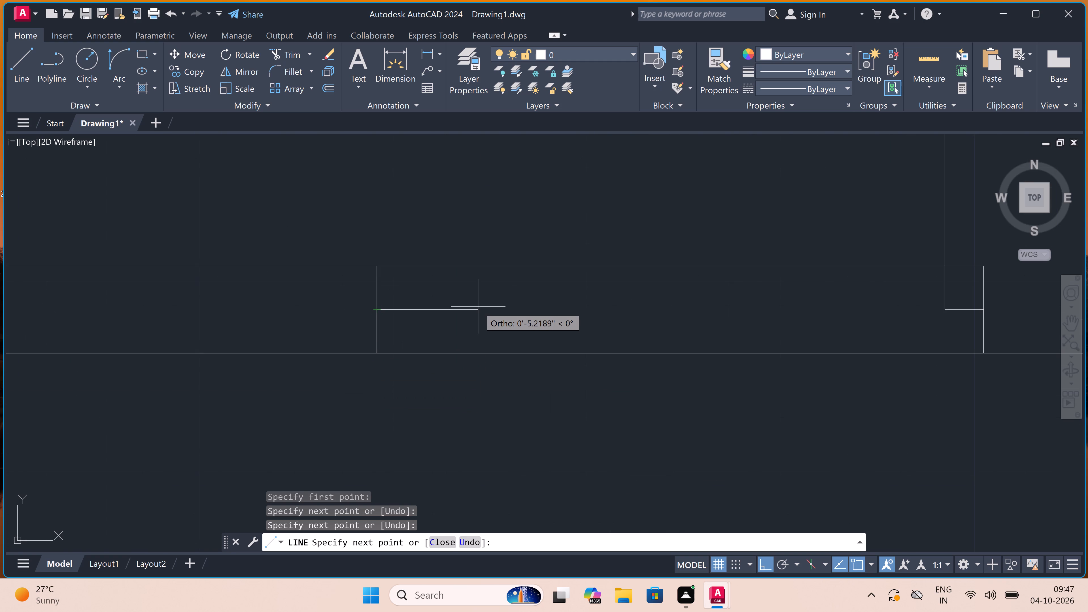
key(2)
text(")
key(space)
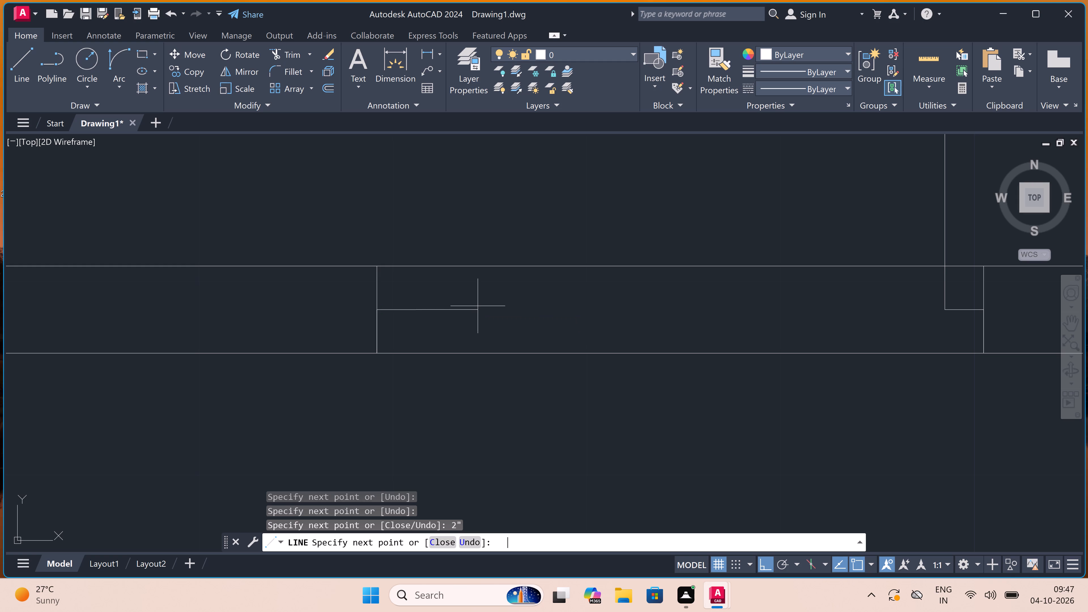
key(Escape)
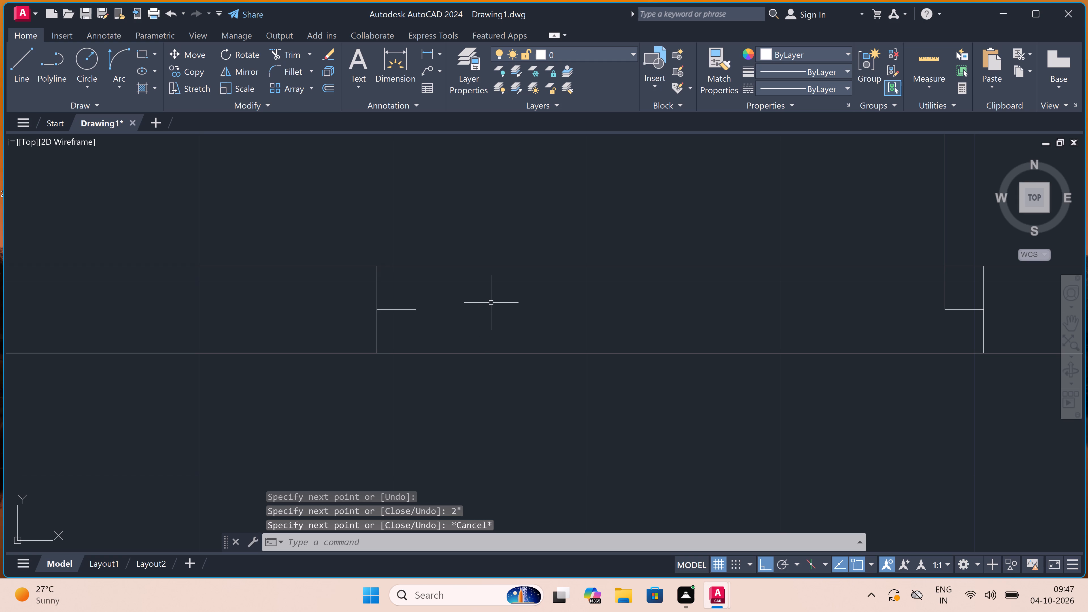
Draw the door swing arc from the top of the new leaf to the end of the opposite jamb's stub.
scroll(486, 329, down, 5)
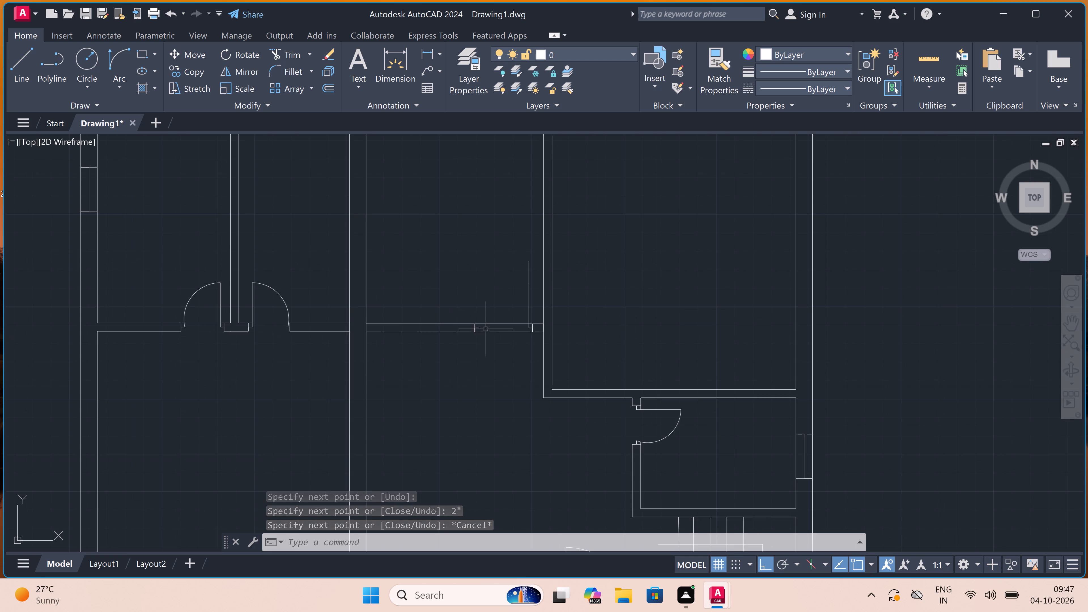
scroll(505, 299, up, 2)
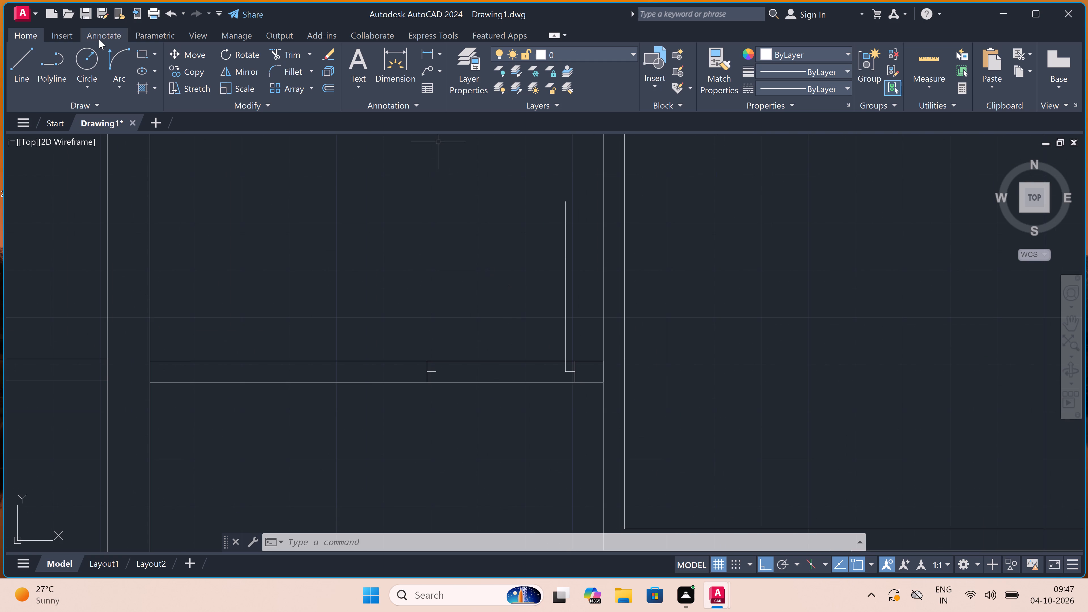
click(116, 58)
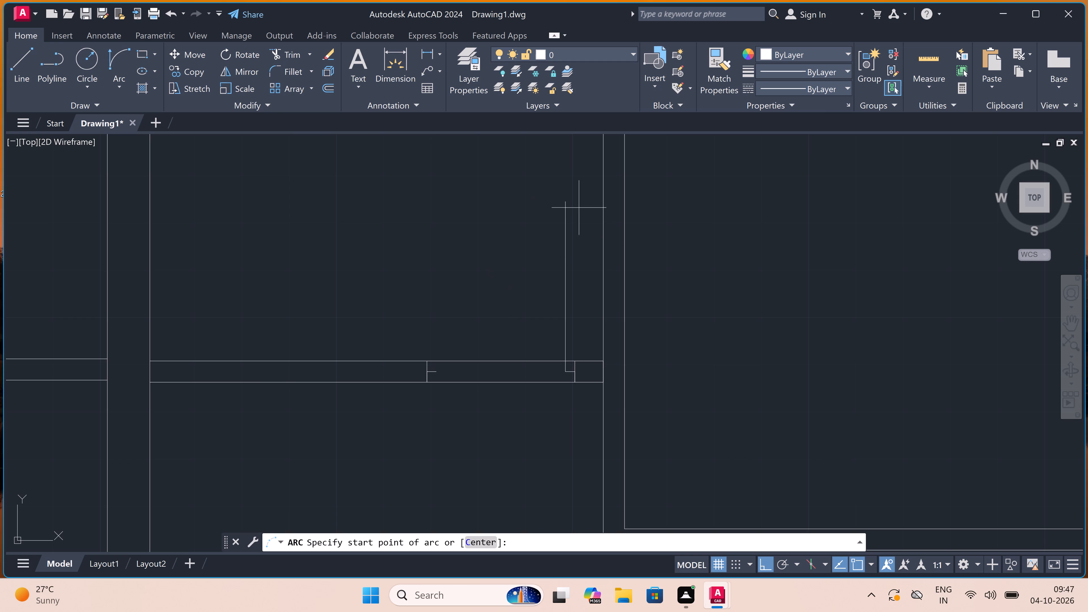
click(569, 200)
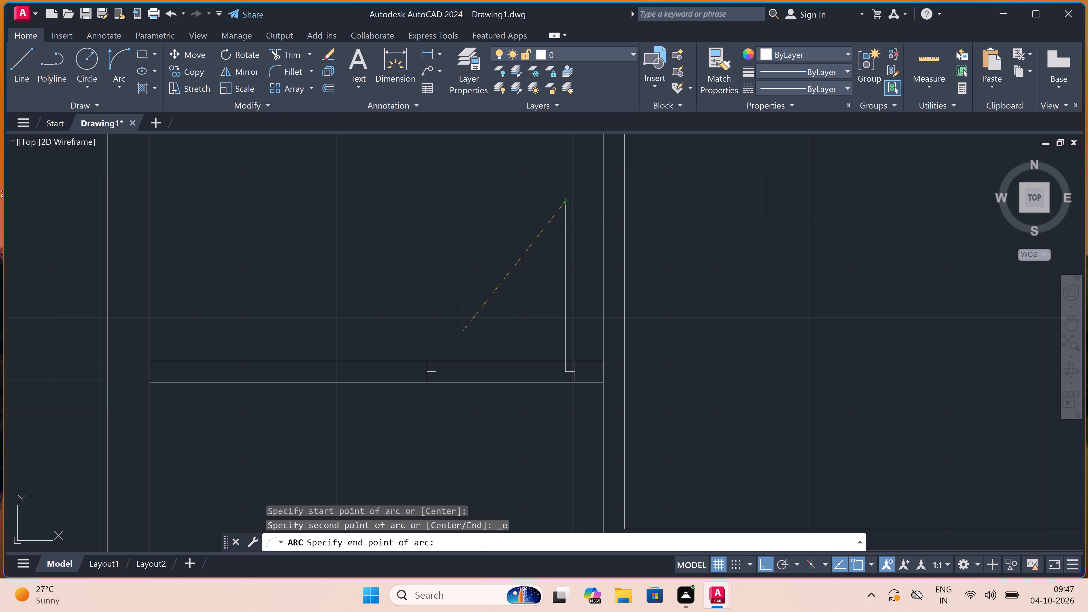
click(433, 375)
click(311, 328)
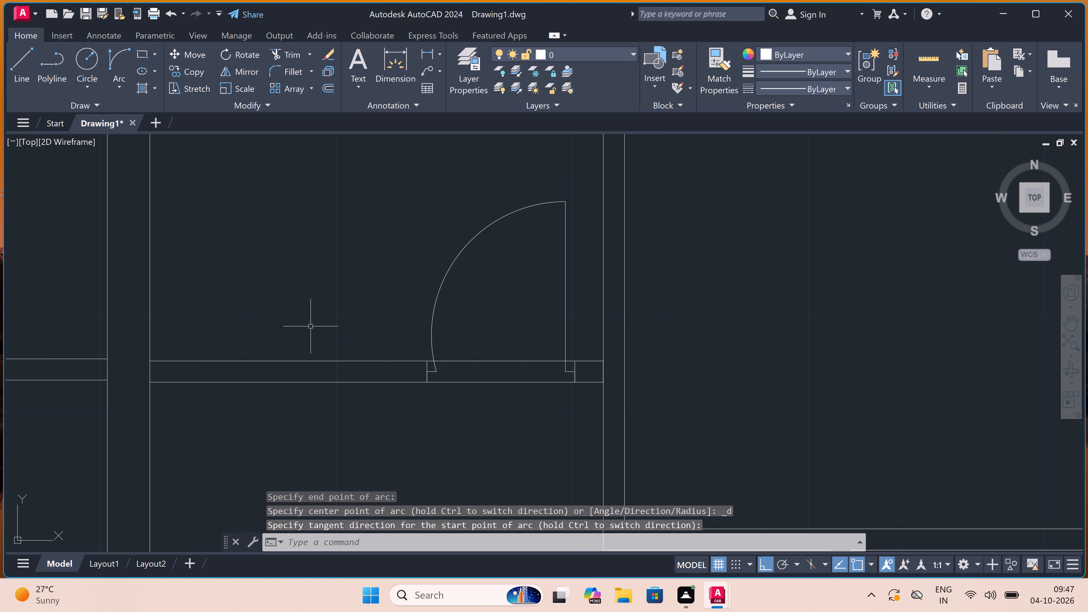
Trim both cross wall lines between the two jambs of the third top room's door to open the doorway.
text(tr)
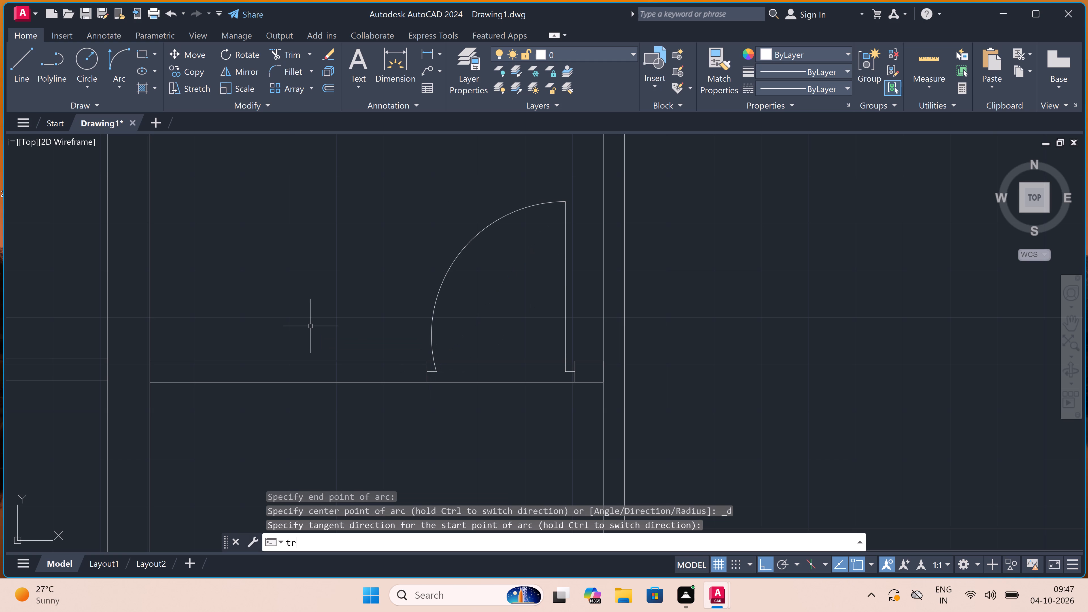
key(space)
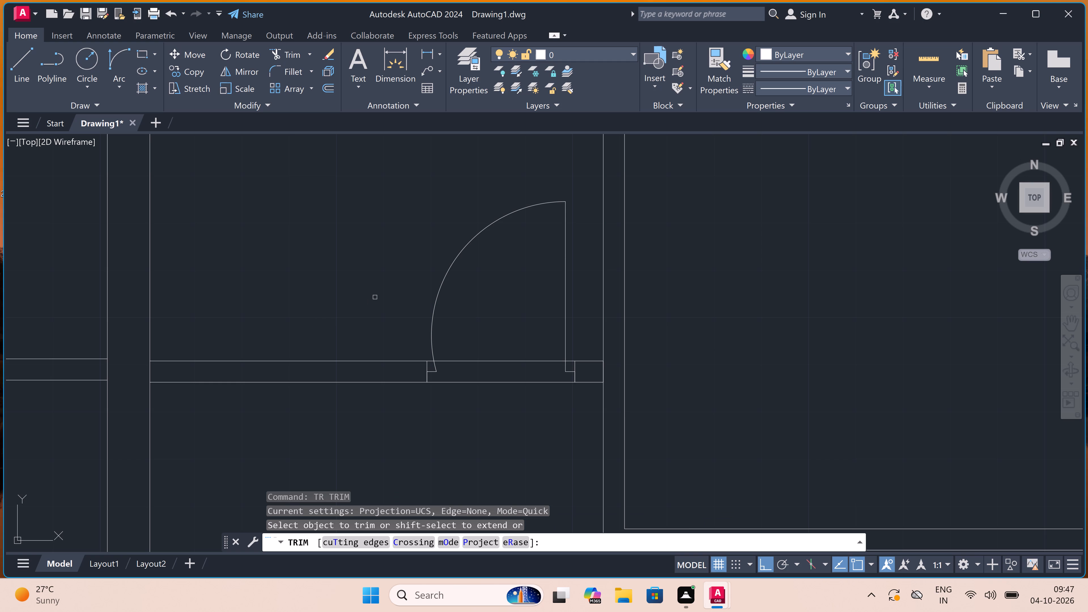
scroll(376, 297, down, 2)
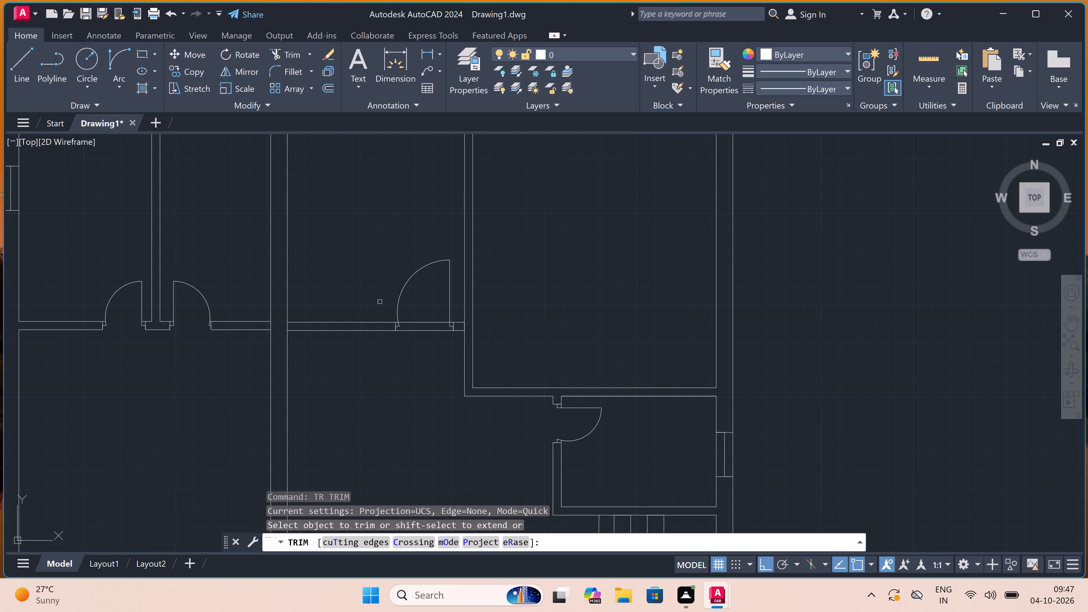
scroll(414, 309, up, 2)
click(414, 309)
double_click(408, 387)
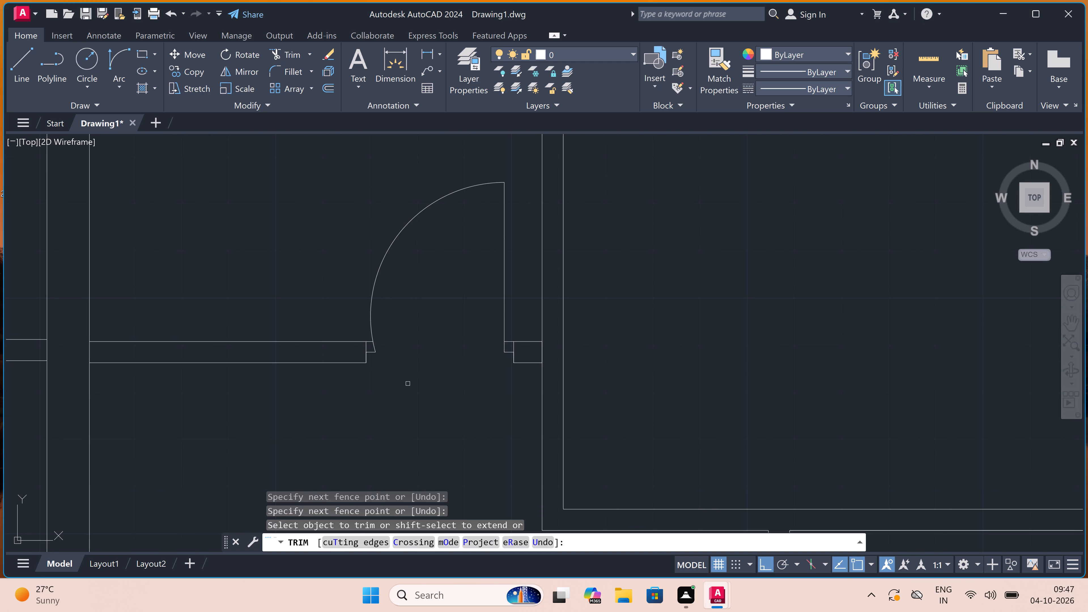
key(Escape)
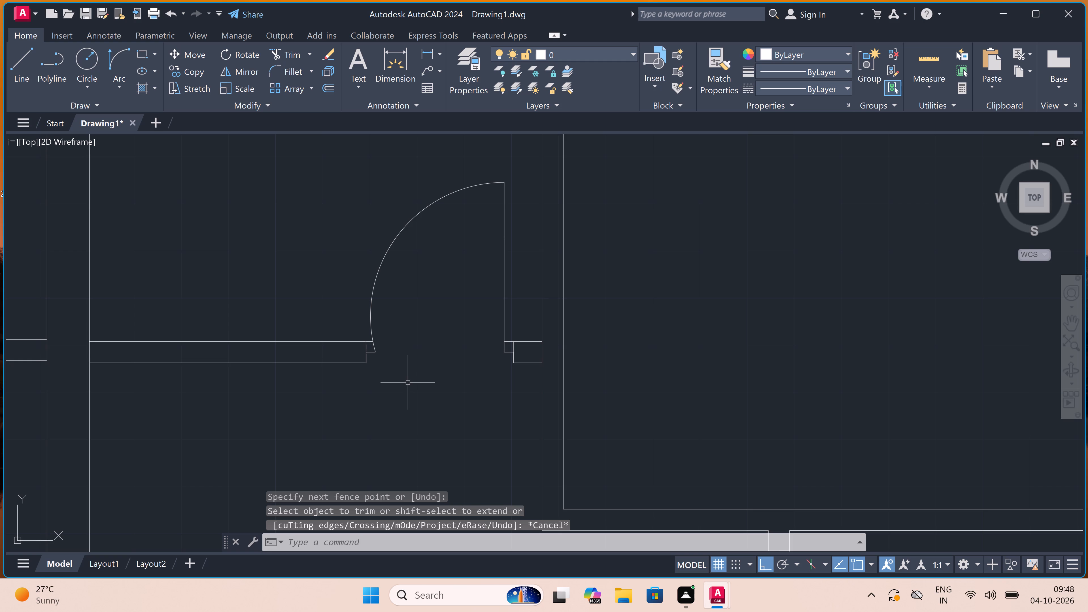
Draw a line leftward from the large top-right room's lower-left outer corner to the middle wall, continuing 4.5" down and across that wall.
scroll(388, 346, down, 2)
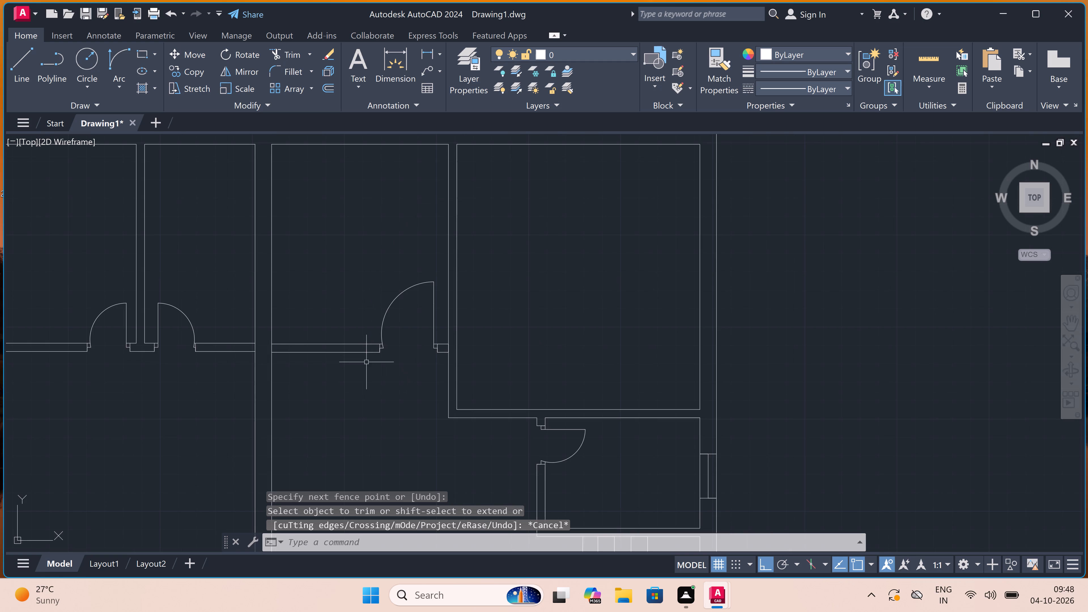
scroll(362, 354, down, 1)
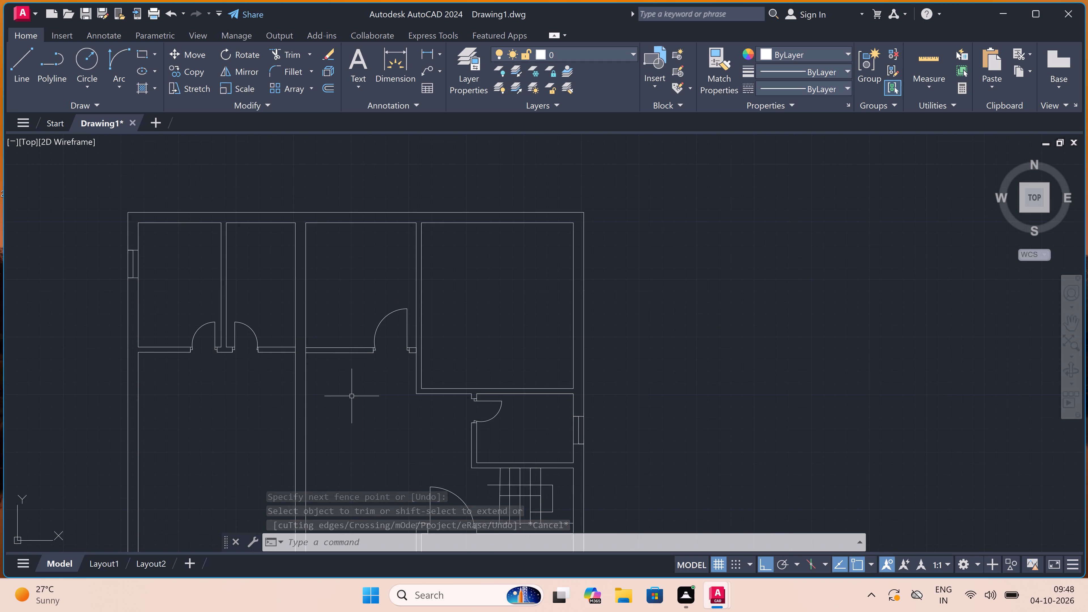
scroll(349, 387, down, 1)
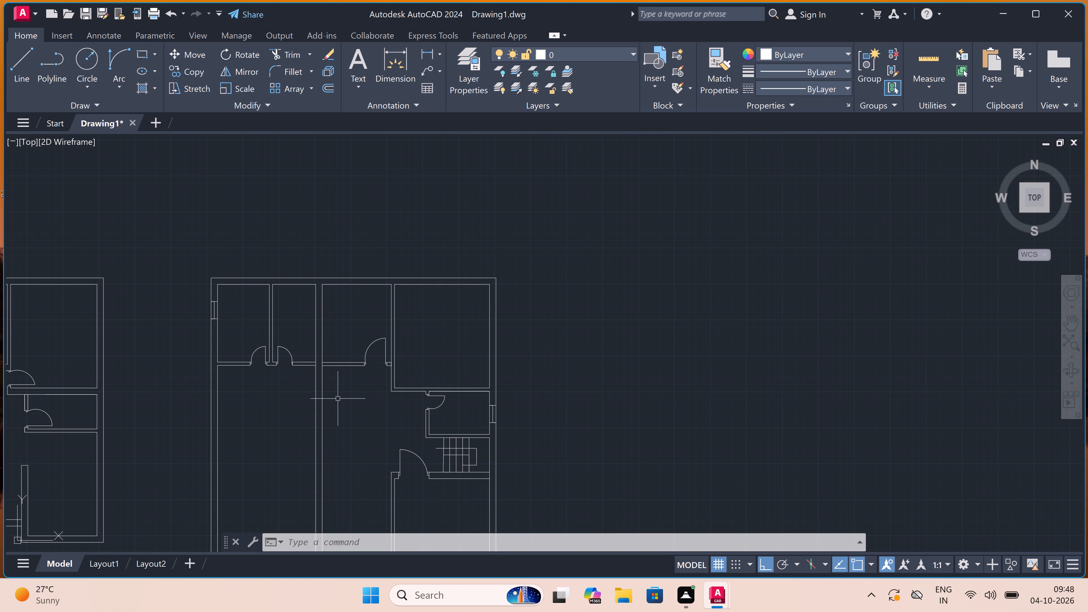
scroll(335, 407, up, 1)
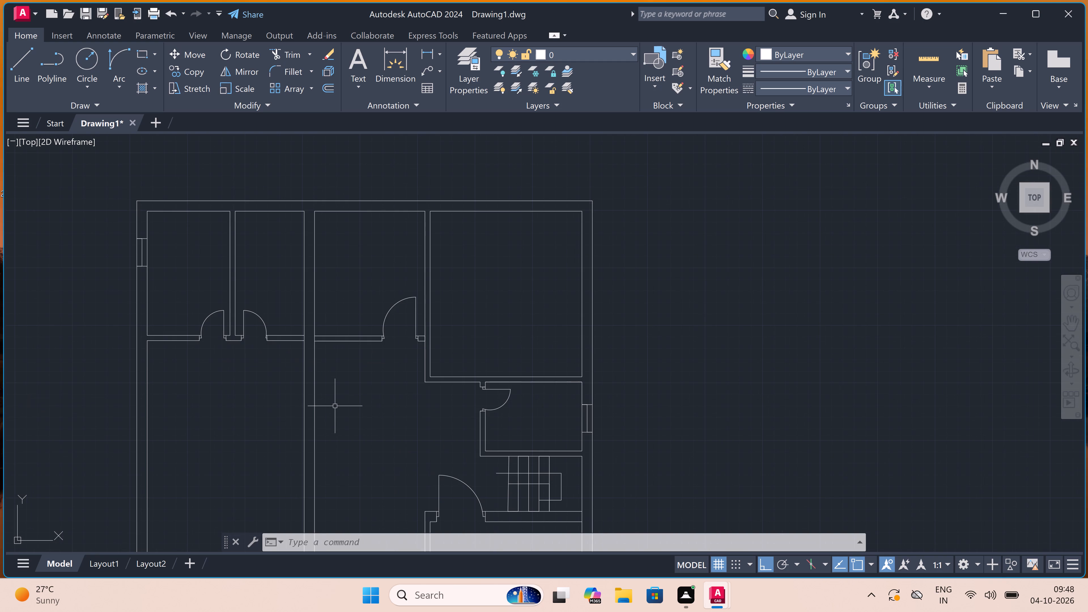
text(l)
key(space)
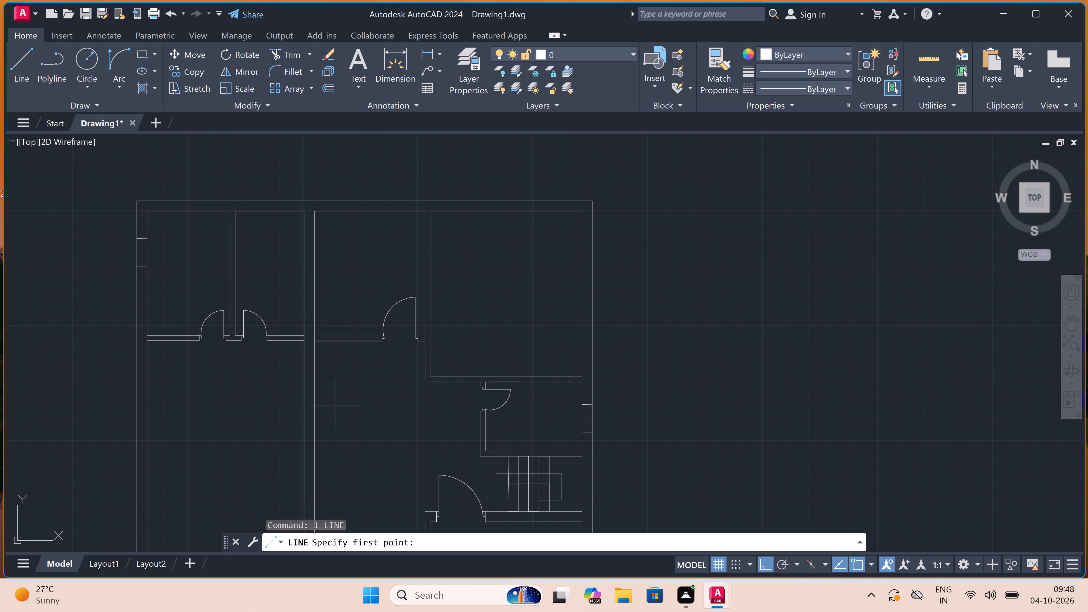
scroll(335, 406, up, 1)
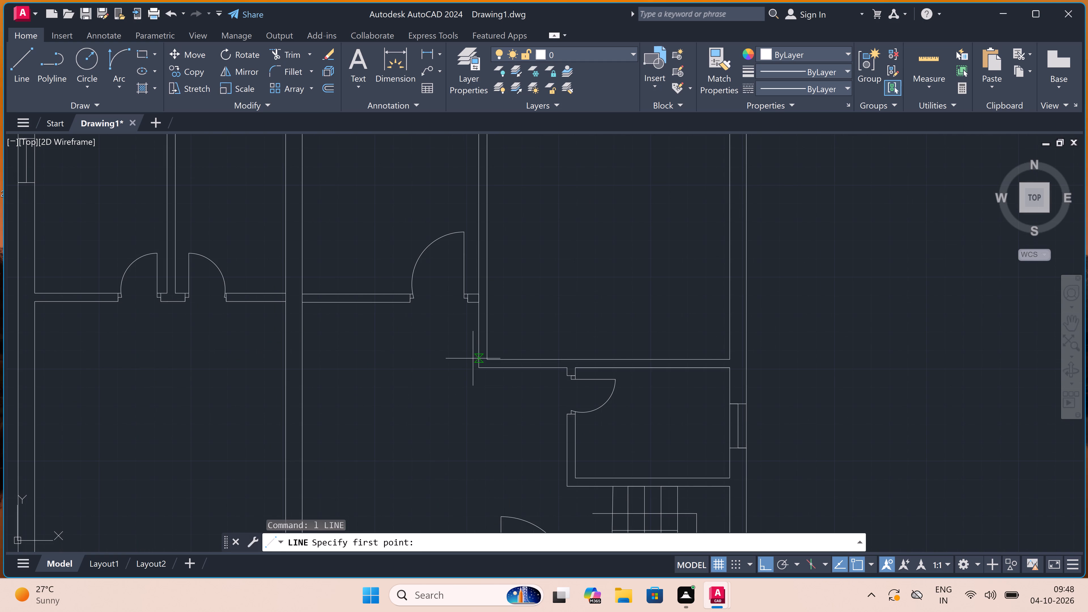
double_click(477, 367)
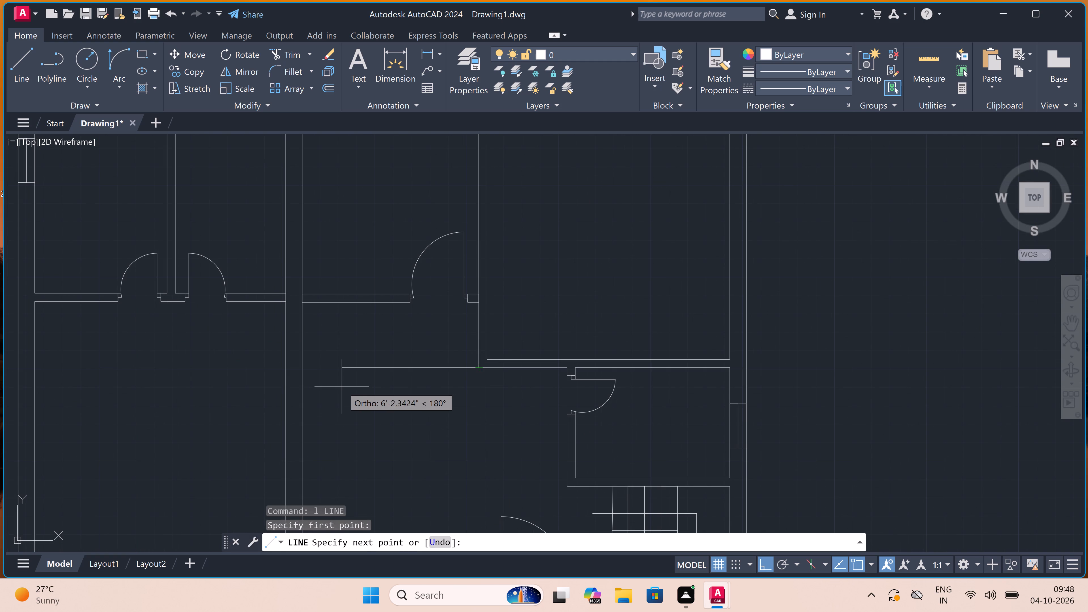
click(303, 365)
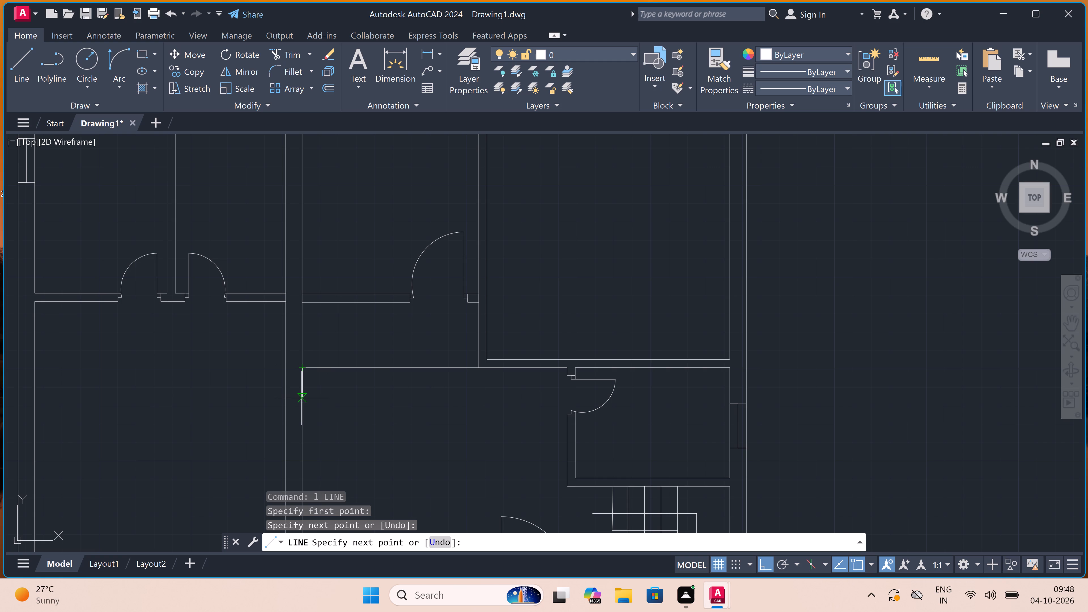
text(4.5)
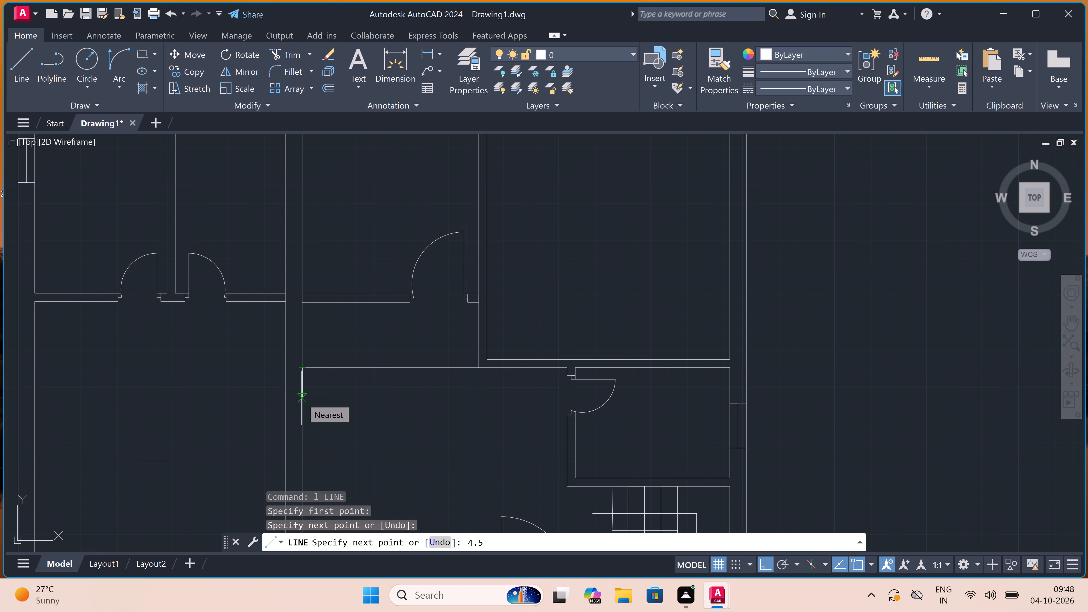
text(")
key(space)
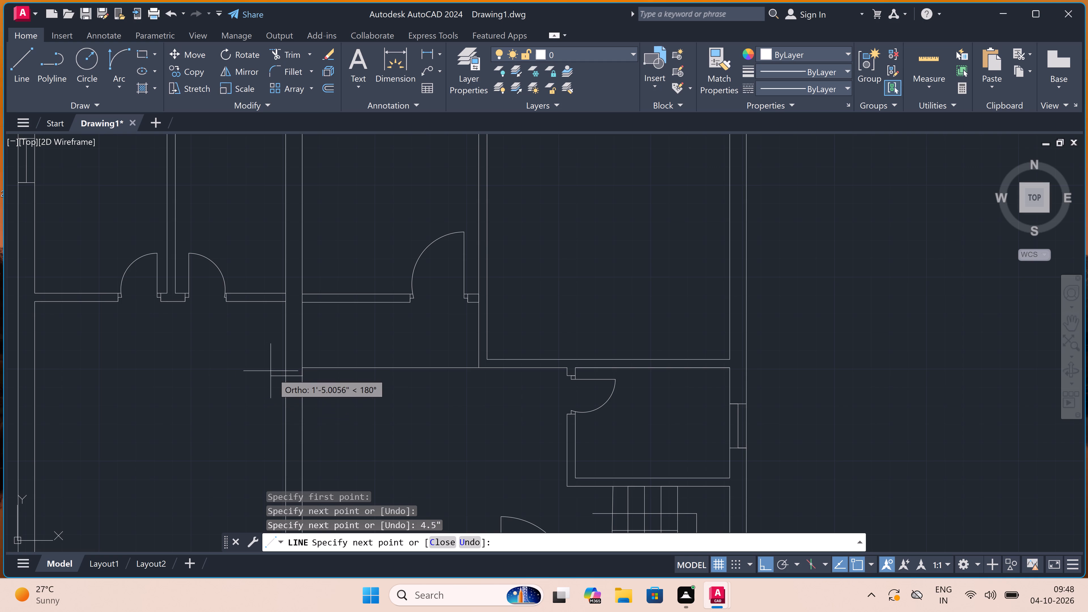
click(287, 376)
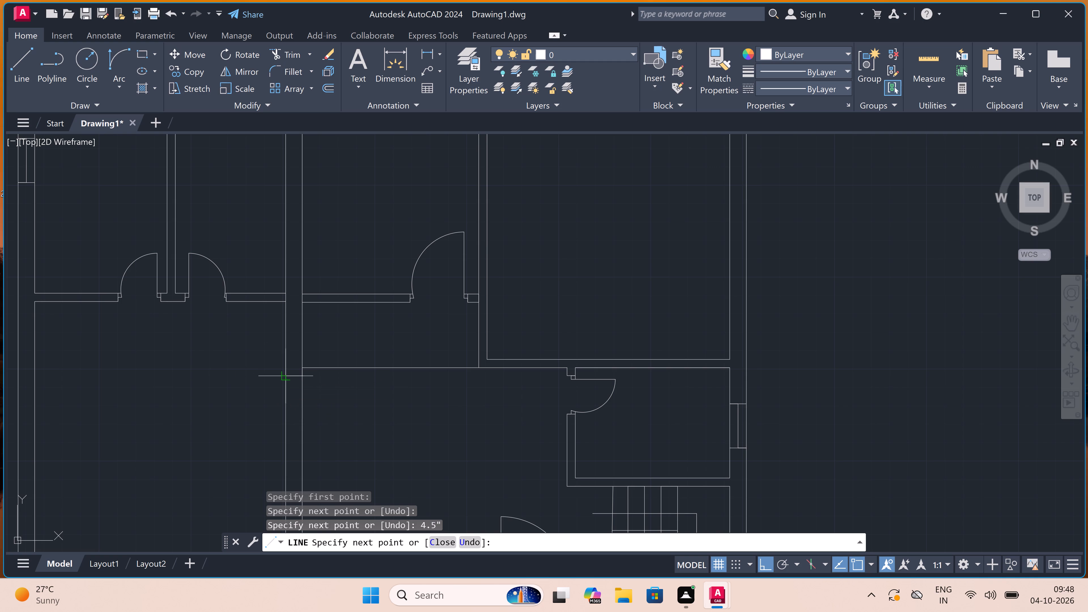
key(Escape)
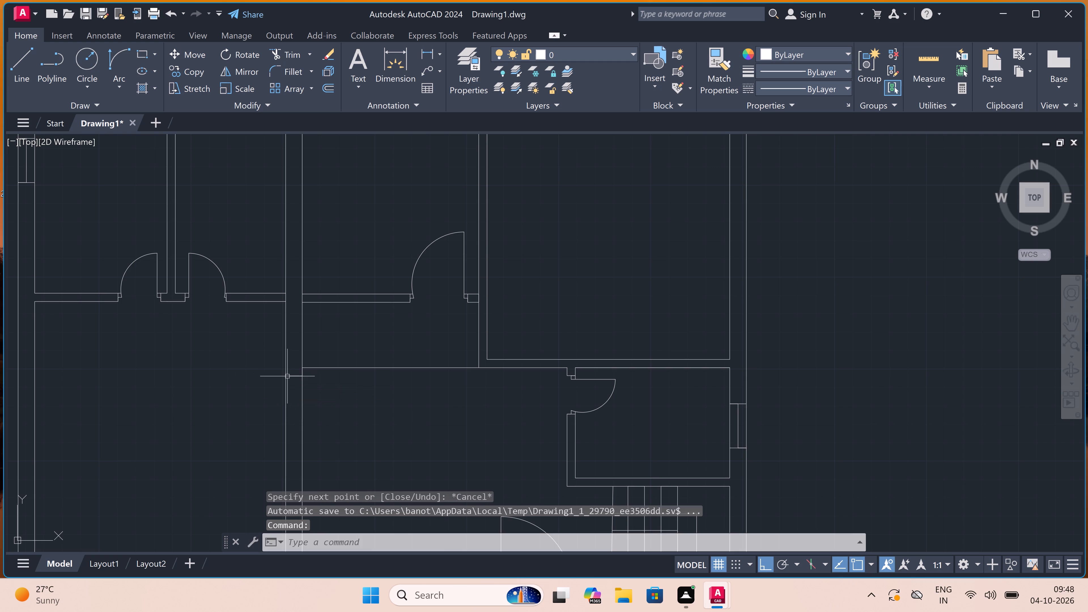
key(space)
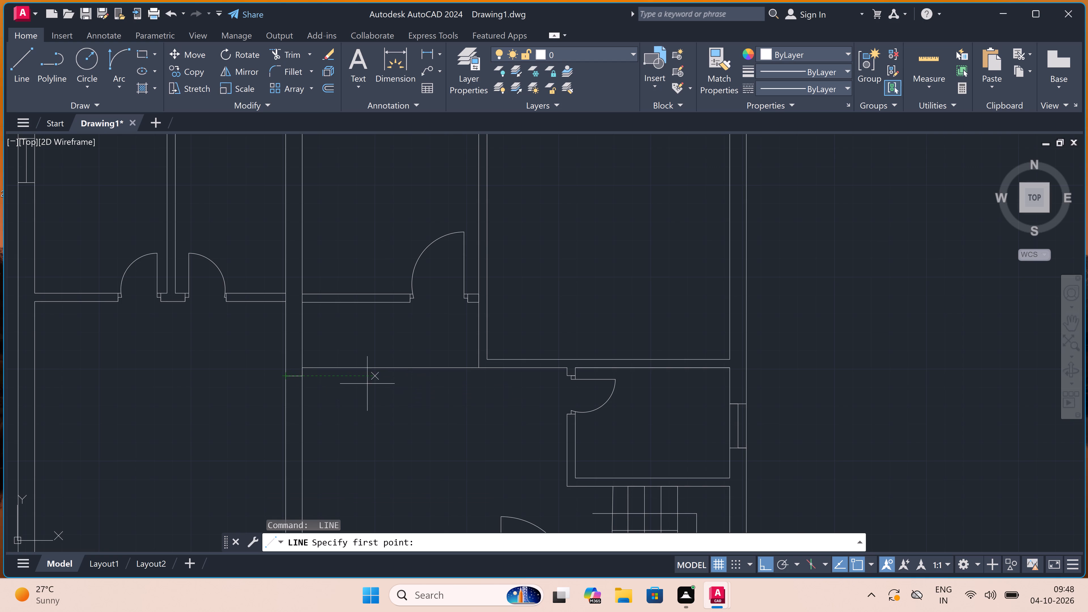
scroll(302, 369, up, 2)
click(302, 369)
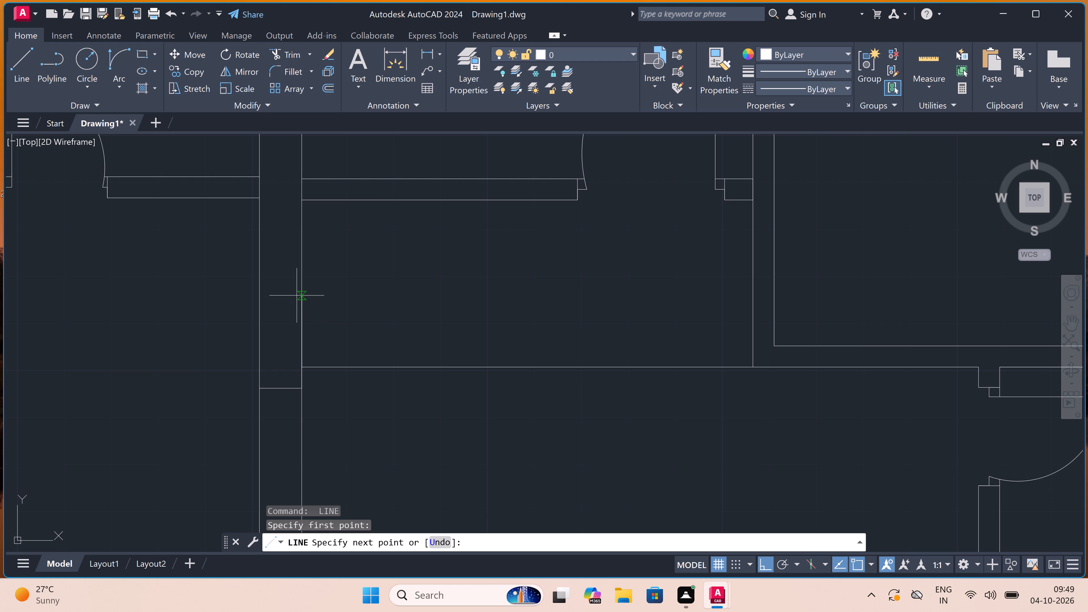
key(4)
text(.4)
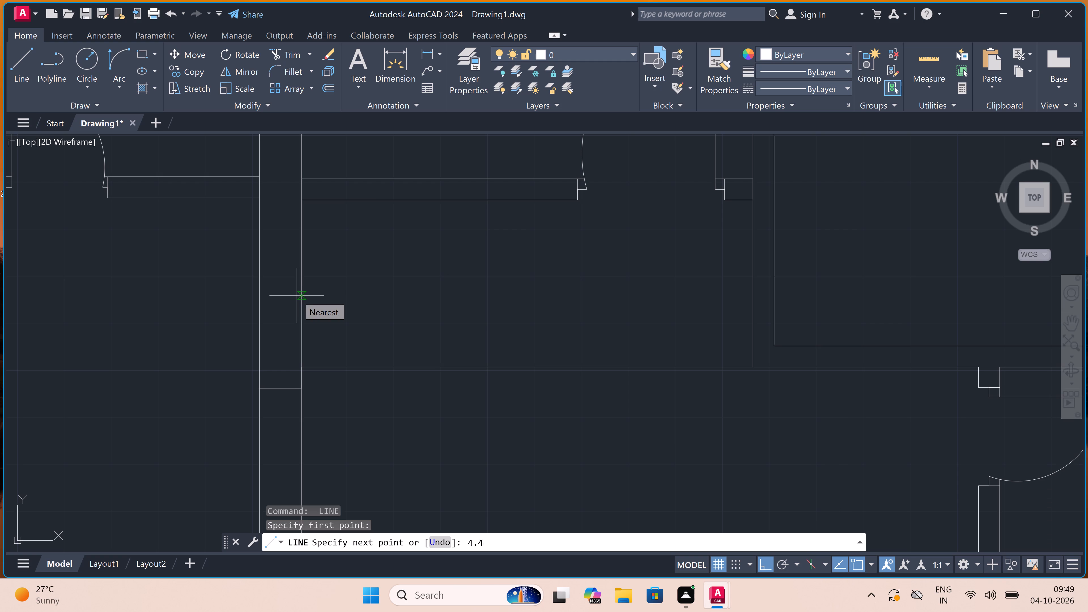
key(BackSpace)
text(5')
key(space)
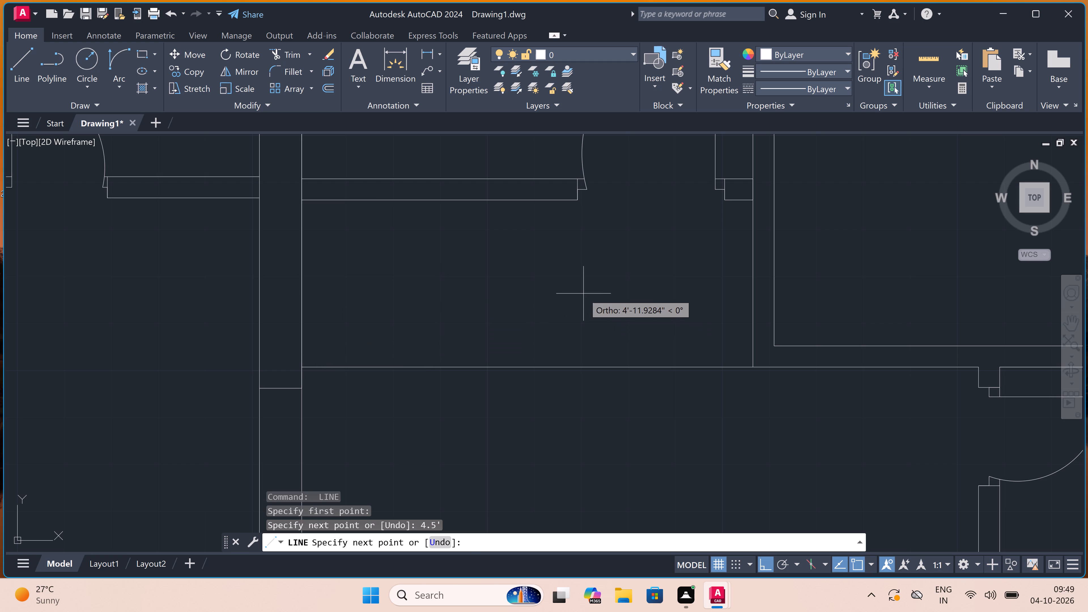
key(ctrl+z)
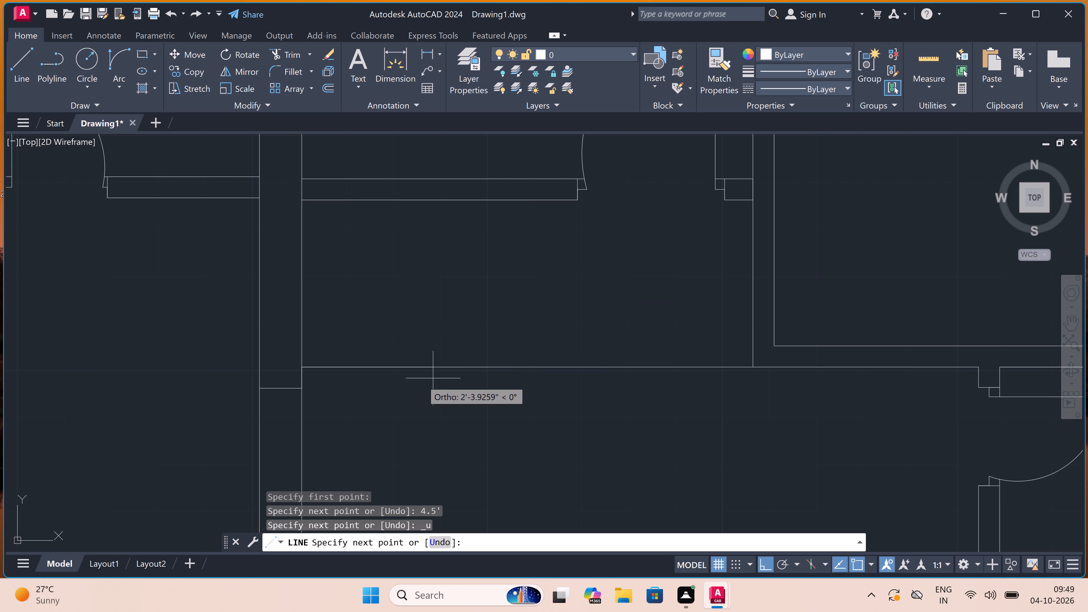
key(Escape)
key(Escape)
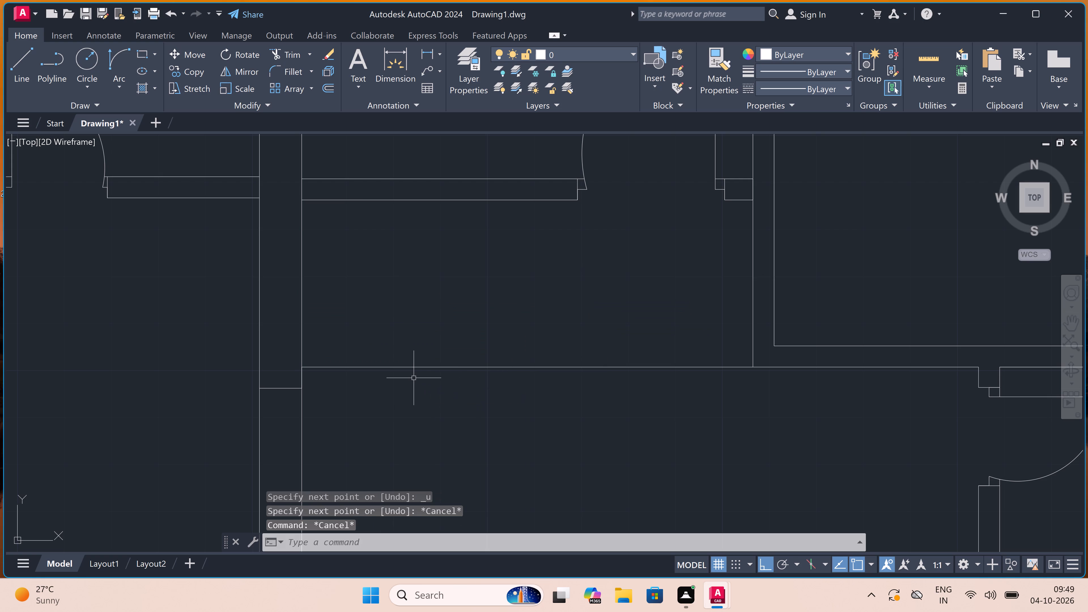
From the horizontal line's end at the middle wall, draw lines 4.5" up, about 2'-10" rightward, and down to the horizontal line.
text(l)
key(space)
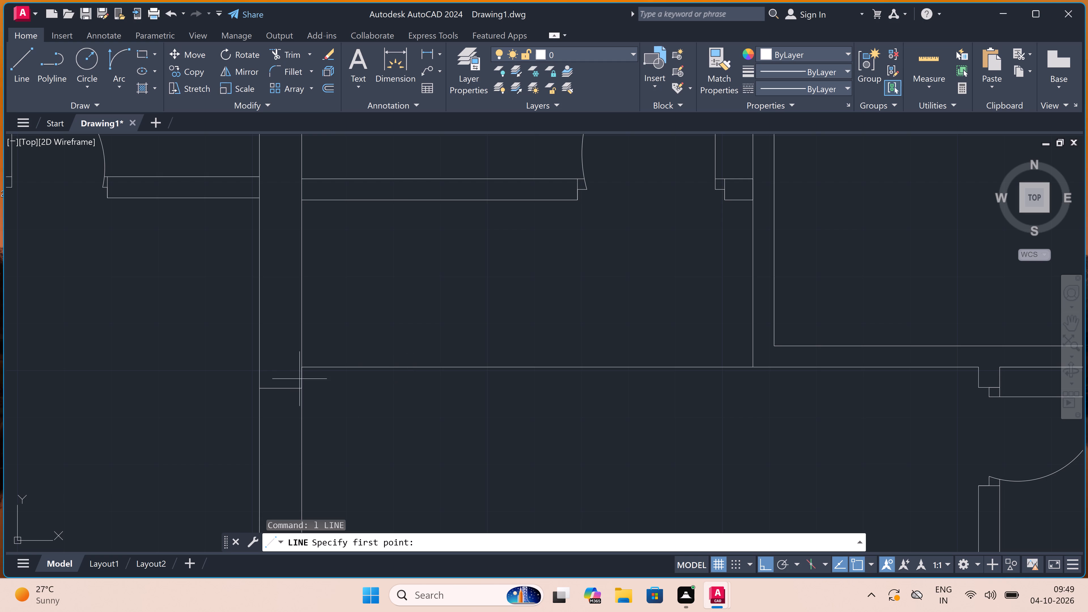
click(304, 366)
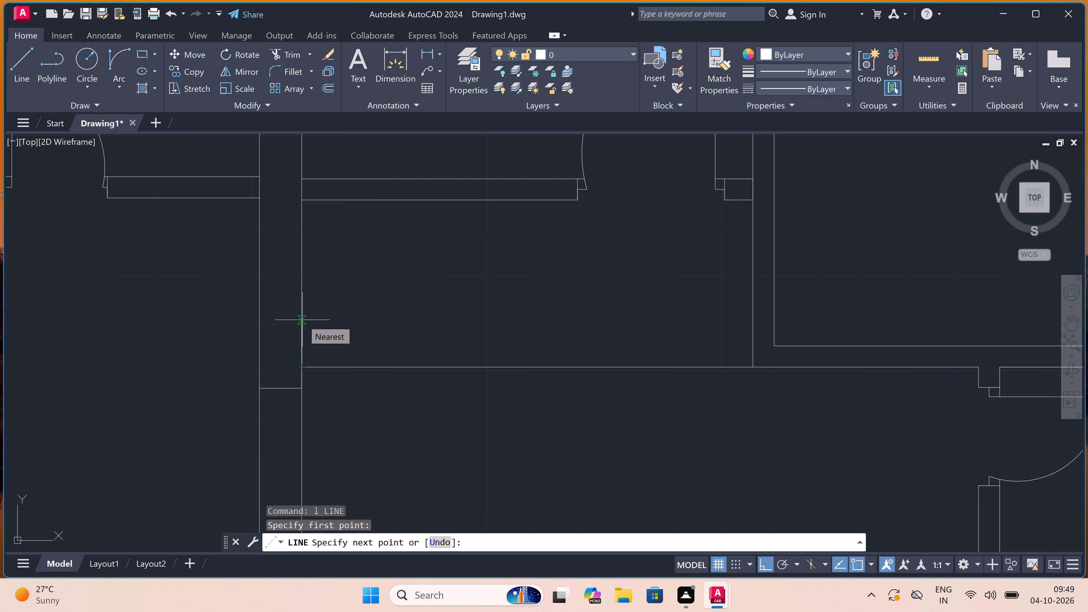
key(4)
key(period)
key(5)
text(")
key(space)
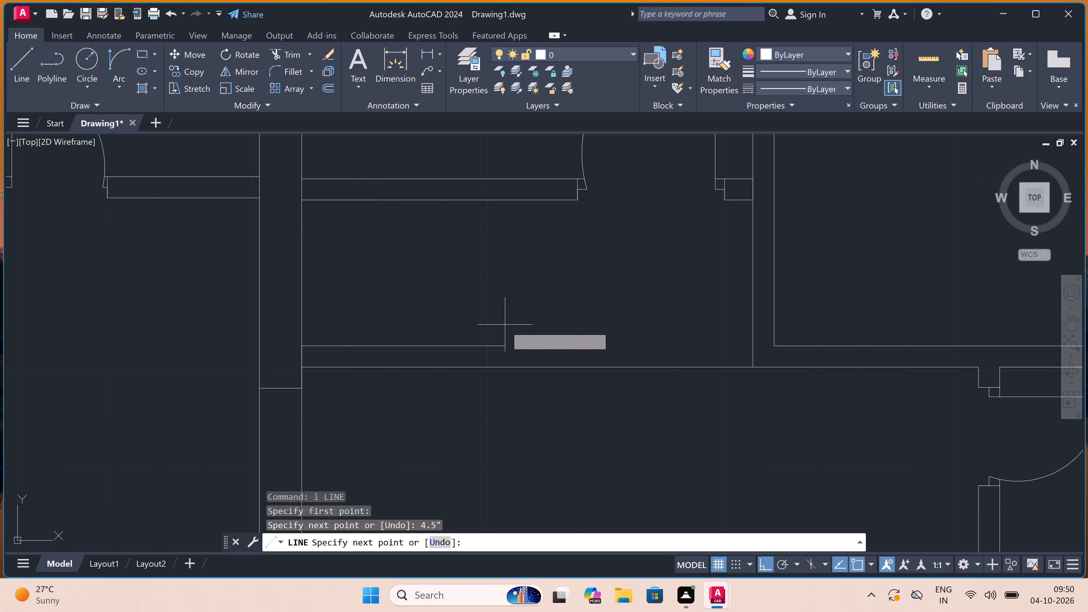
click(461, 350)
click(460, 365)
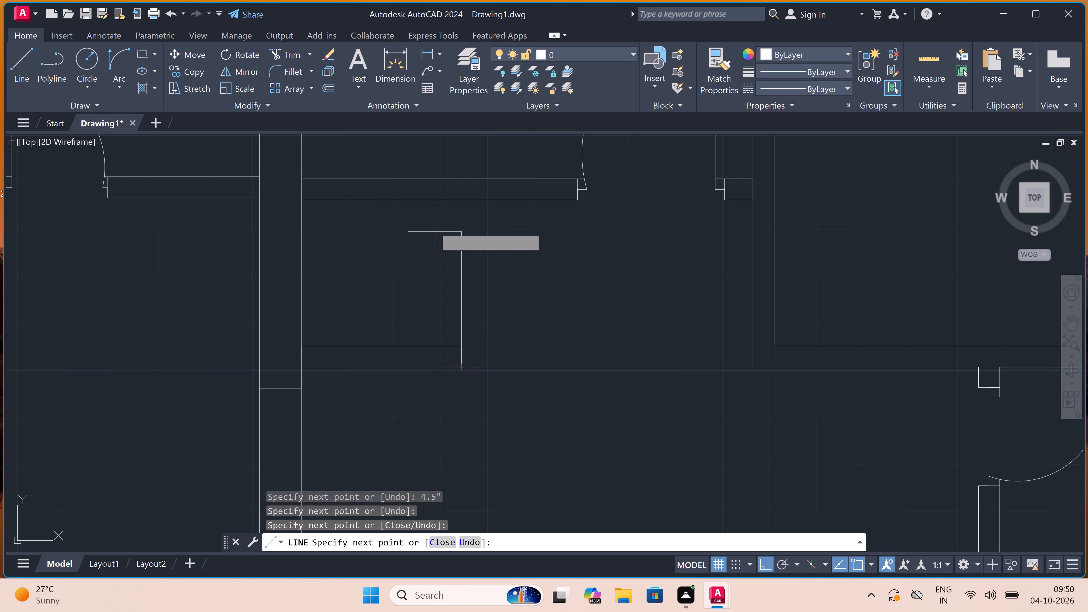
Continue the line up to the cross wall's upper line, 4.5" rightward, and back down to the horizontal line.
click(457, 178)
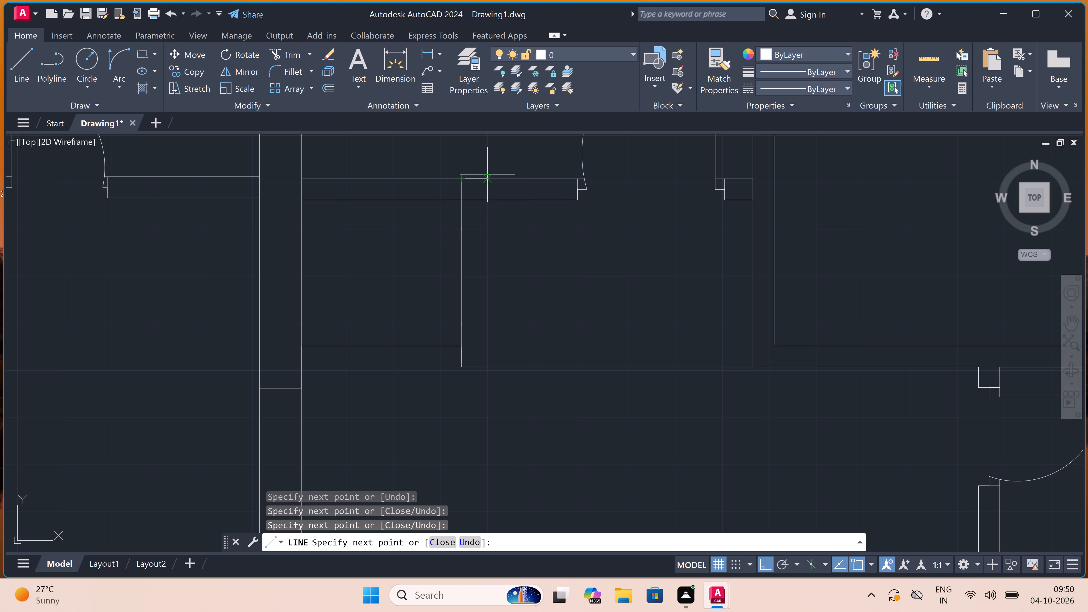
text(4.5)
text(")
key(space)
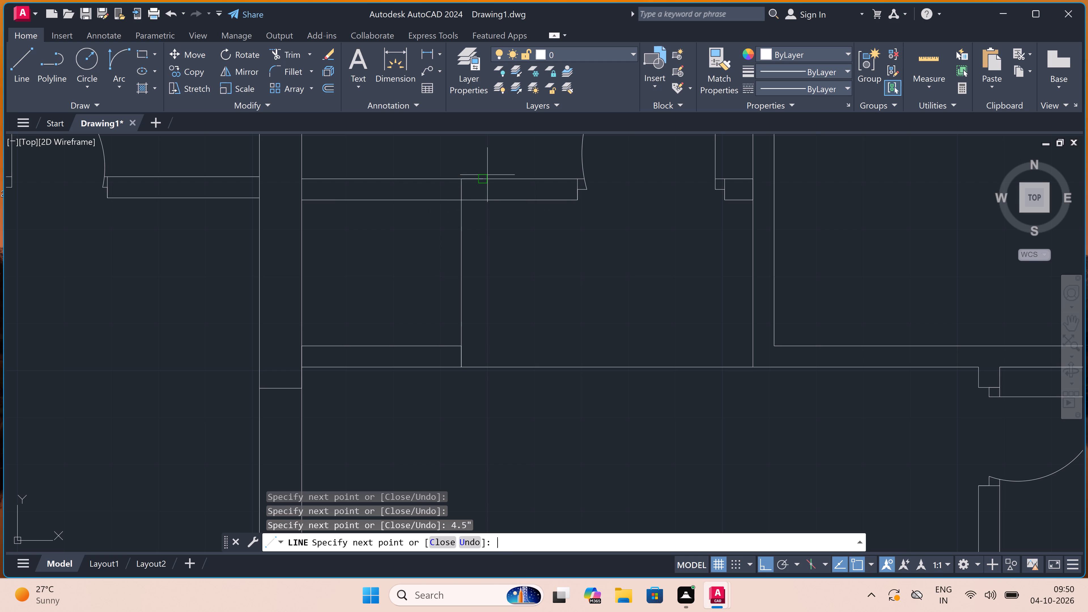
click(483, 363)
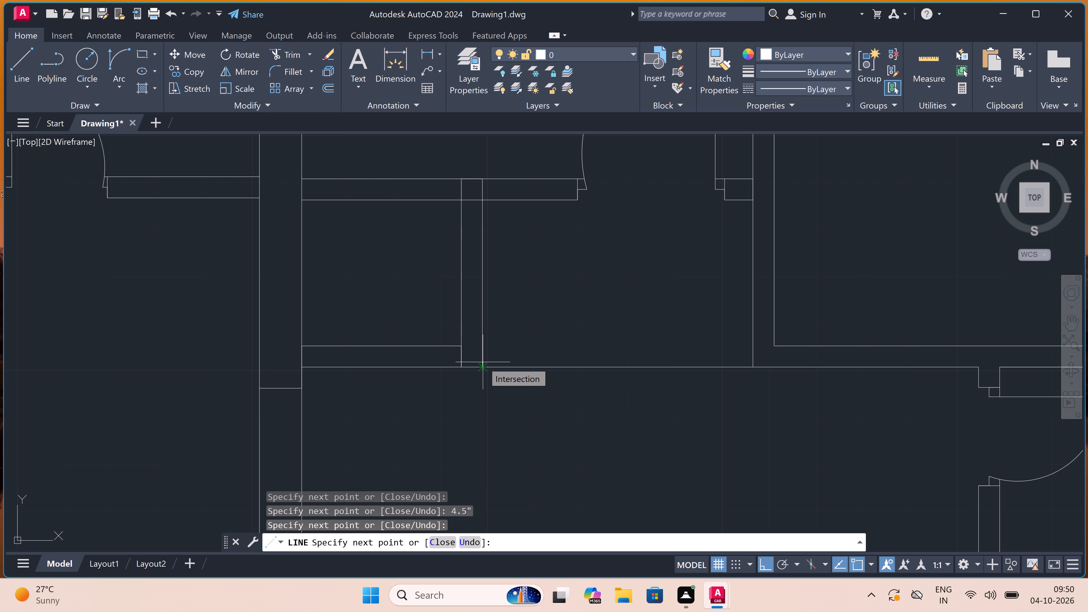
key(Escape)
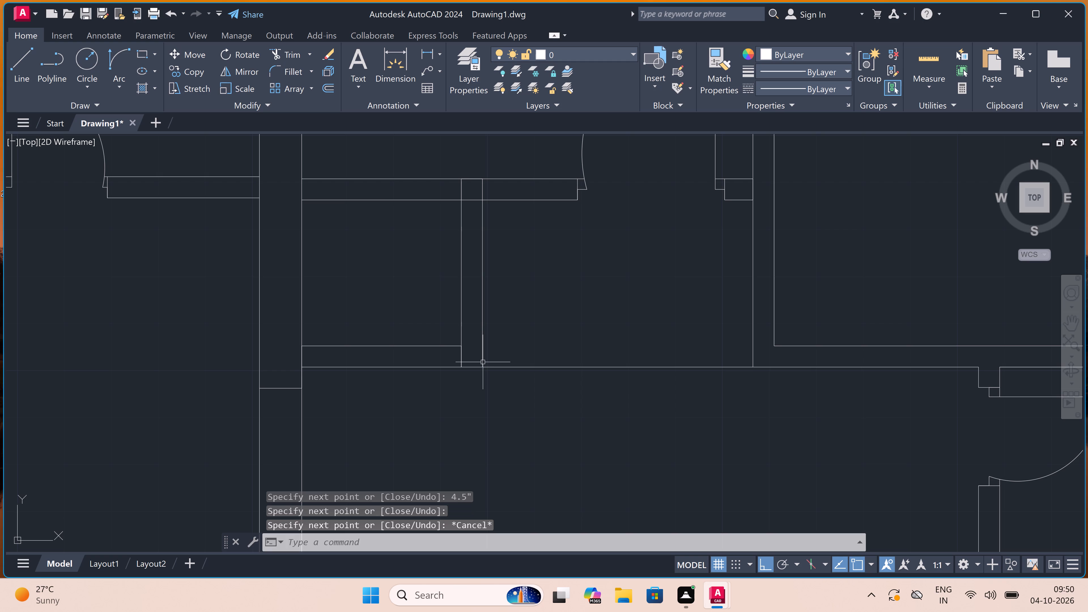
Trim both cross wall lines between the middle wall and the new short vertical wall.
text(tr)
key(space)
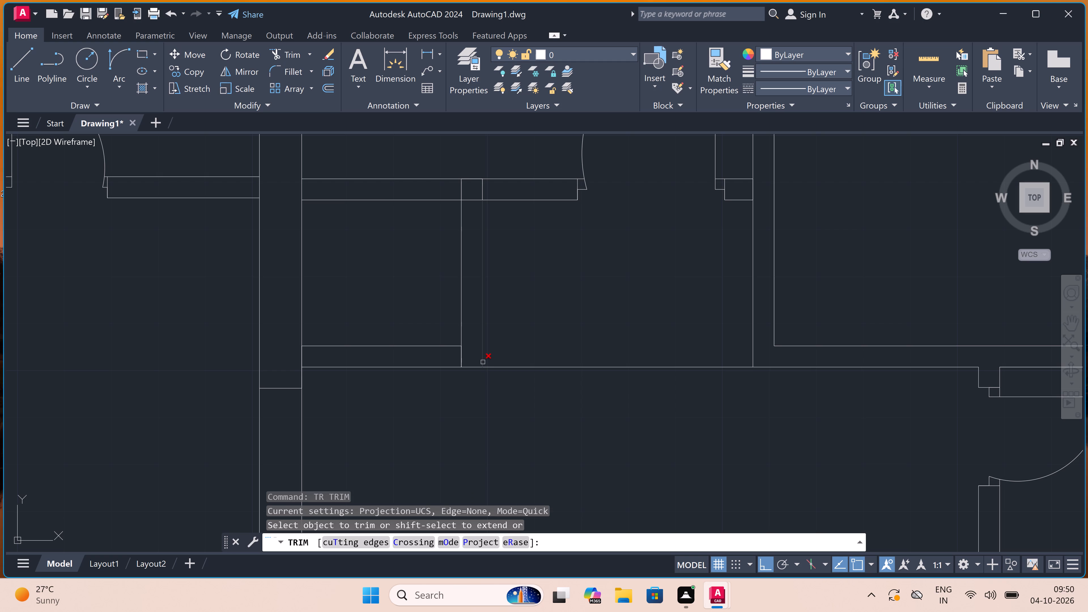
scroll(436, 316, down, 1)
click(423, 287)
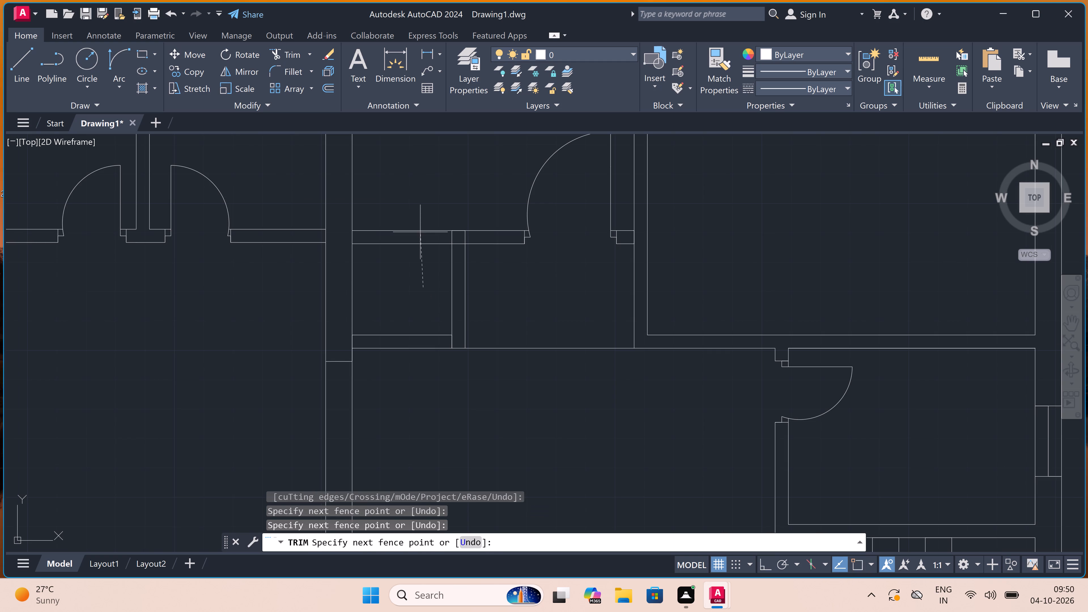
click(422, 222)
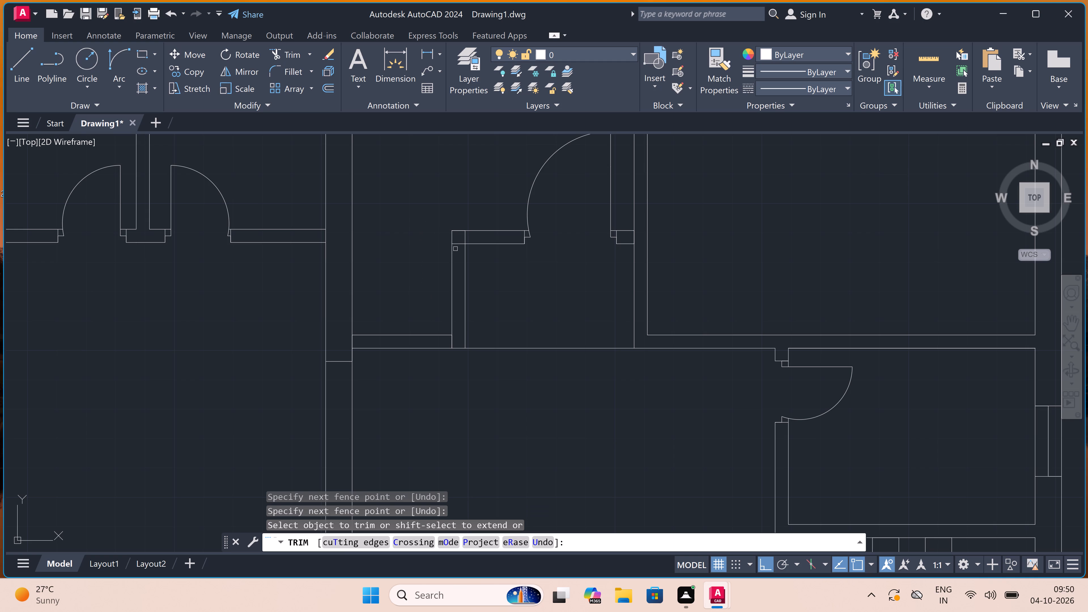
Trim the overlapping line pieces inside the short vertical wall's bottom and top corners so it joins both horizontal walls.
scroll(450, 338, up, 2)
click(459, 348)
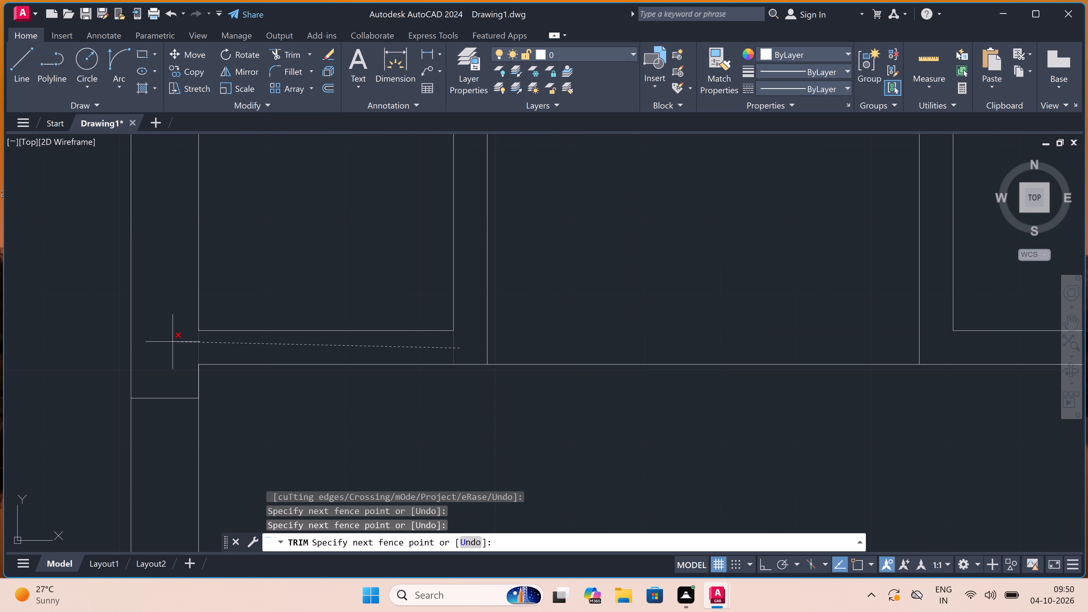
double_click(216, 352)
scroll(215, 348, down, 2)
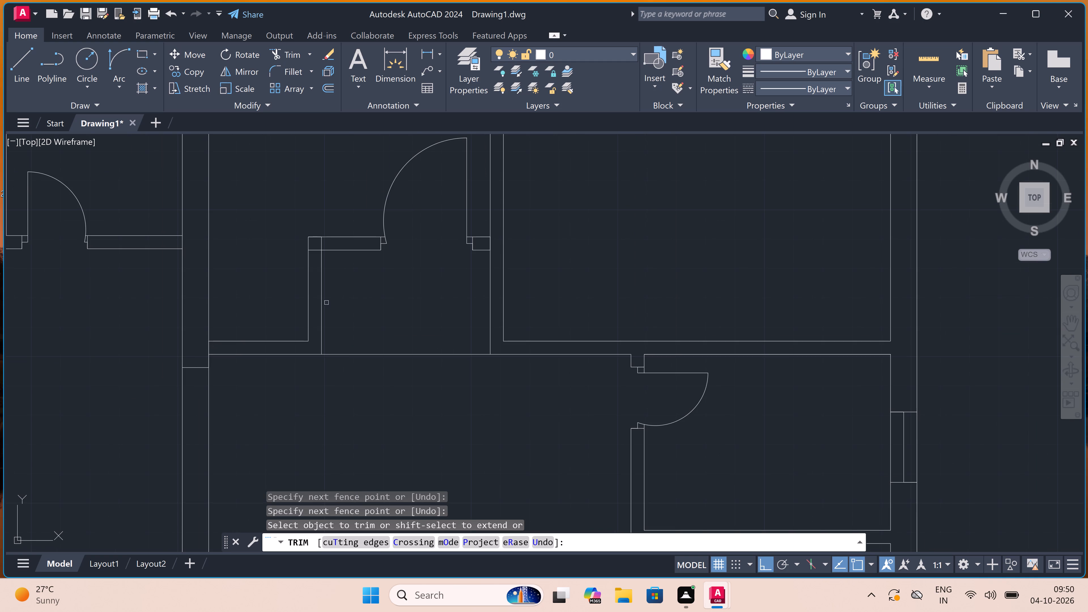
scroll(332, 237, up, 2)
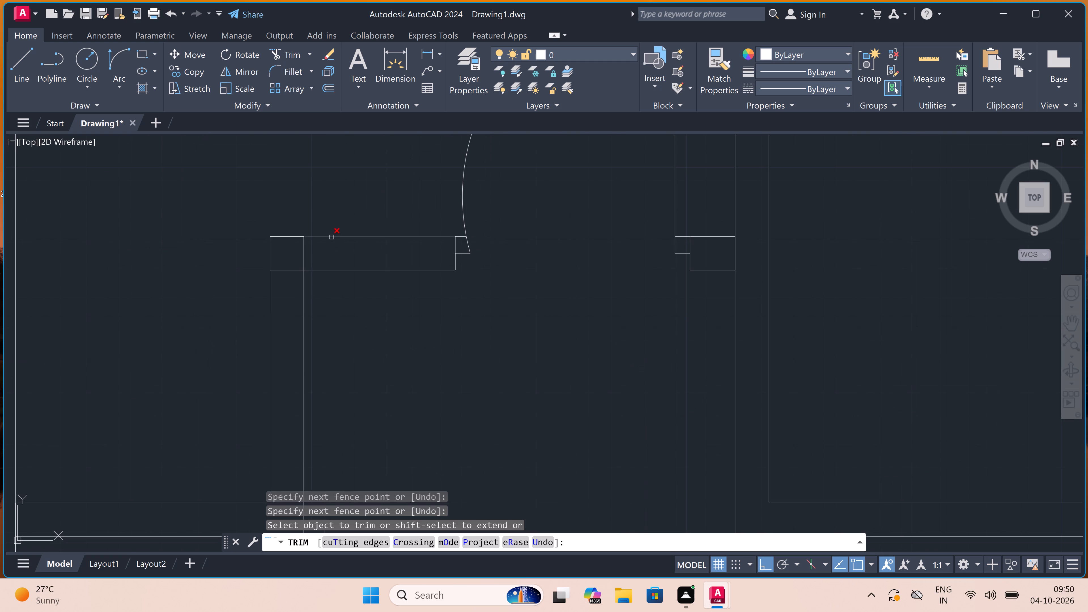
scroll(300, 253, up, 2)
double_click(298, 250)
click(360, 250)
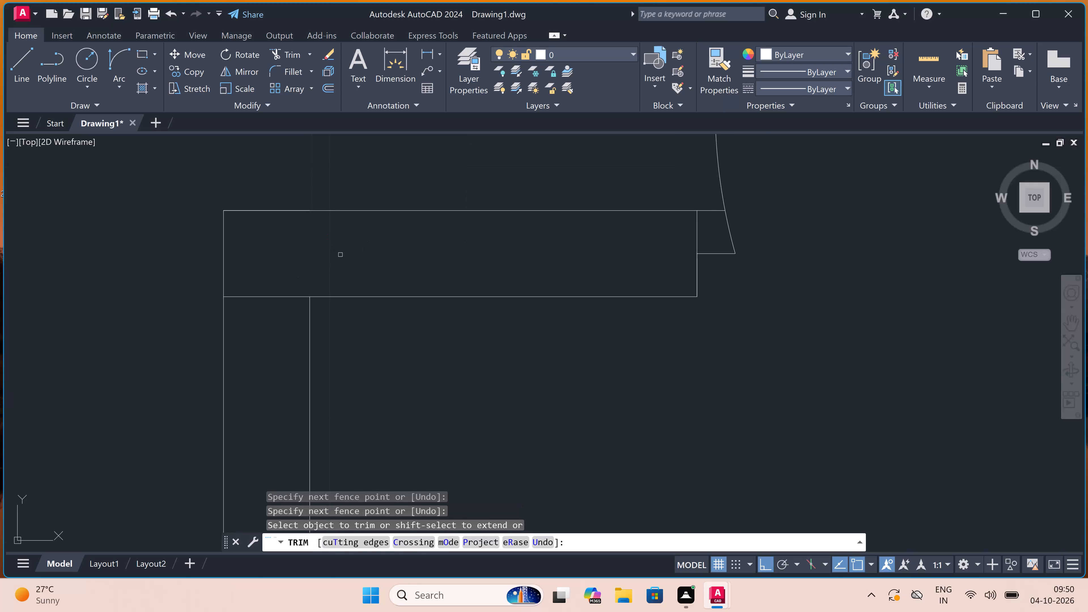
click(269, 269)
click(273, 341)
Trim the horizontal line between the short vertical wall and the large top-right room's wall, opening the passage below the door.
scroll(280, 272, down, 5)
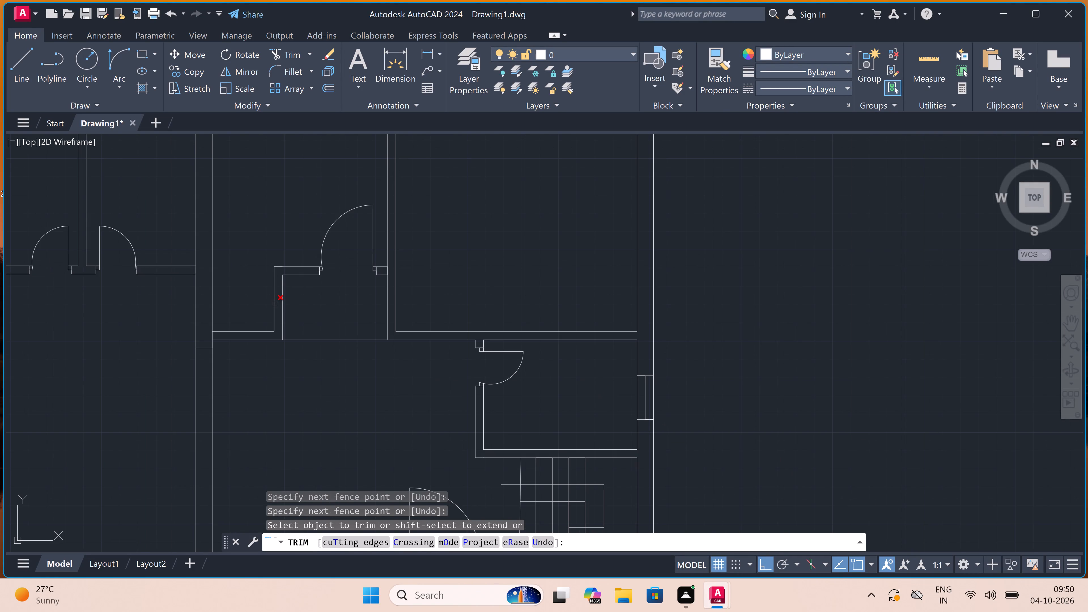
scroll(261, 403, down, 1)
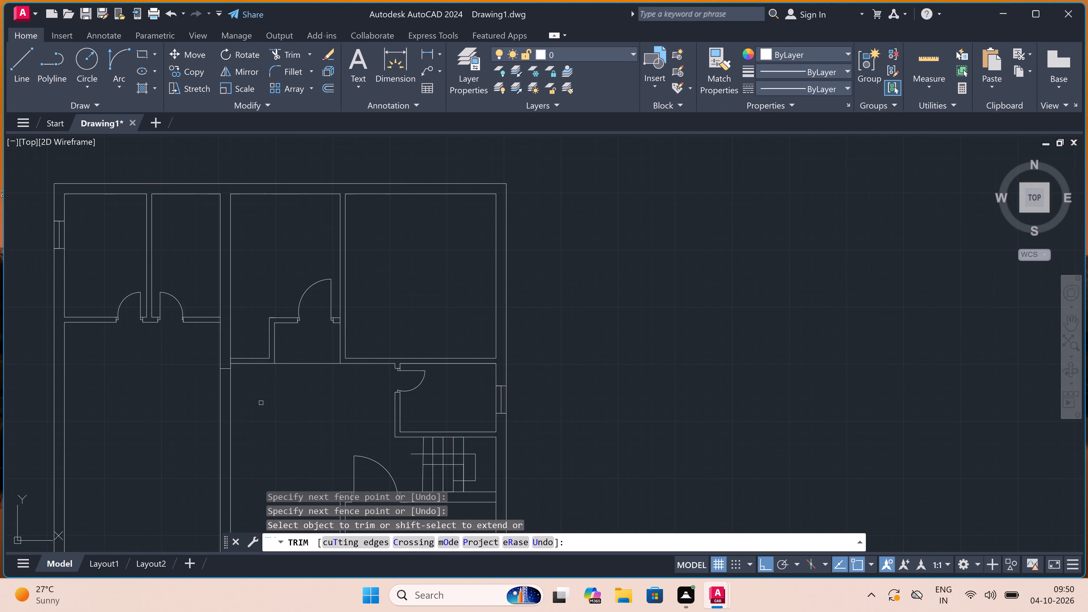
scroll(261, 403, down, 1)
scroll(286, 367, up, 1)
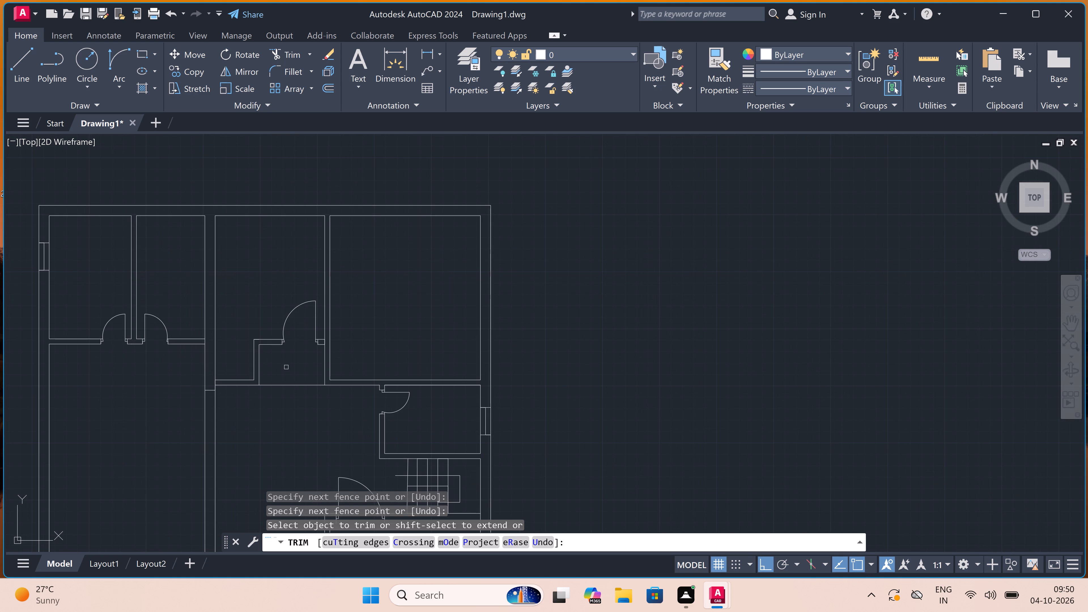
click(286, 367)
click(289, 412)
Trim the vertical wall line crossing the short cross wall piece beside the third top room's door leaf.
scroll(291, 380, up, 2)
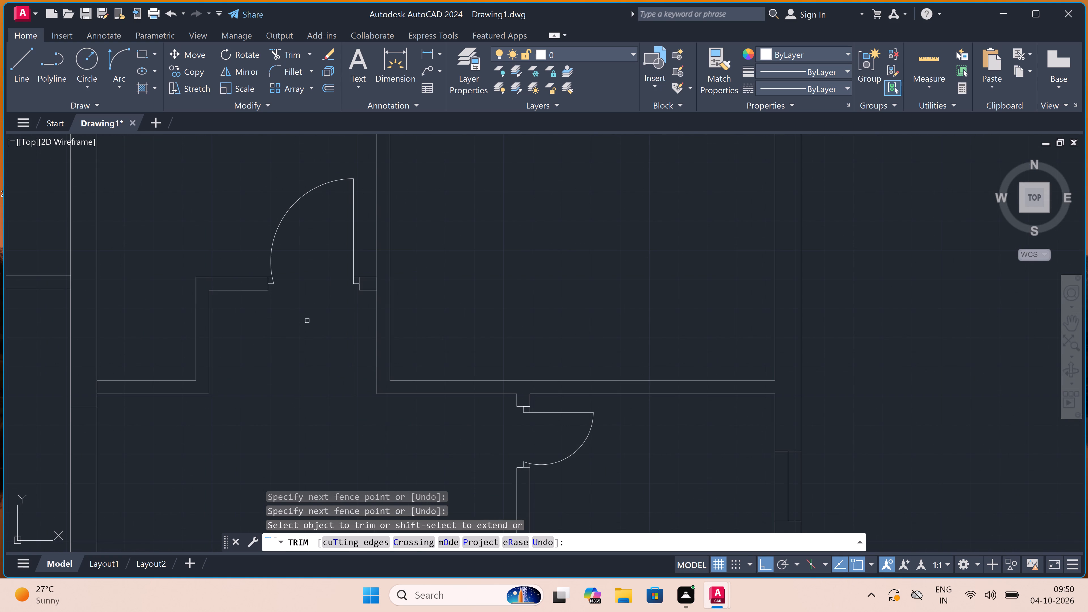
scroll(372, 286, up, 3)
click(372, 284)
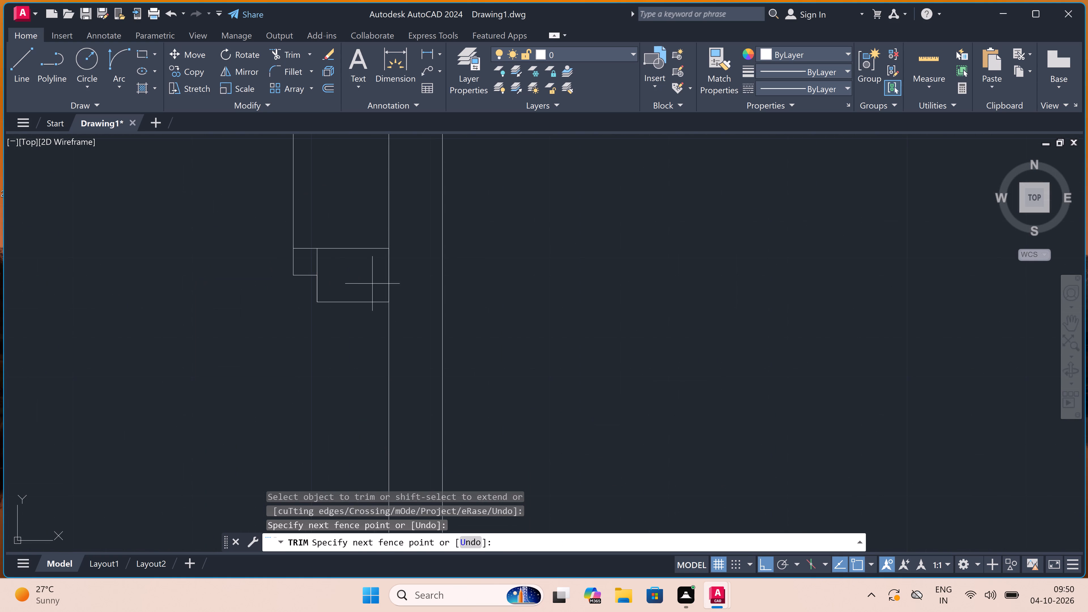
click(403, 275)
scroll(303, 340, down, 3)
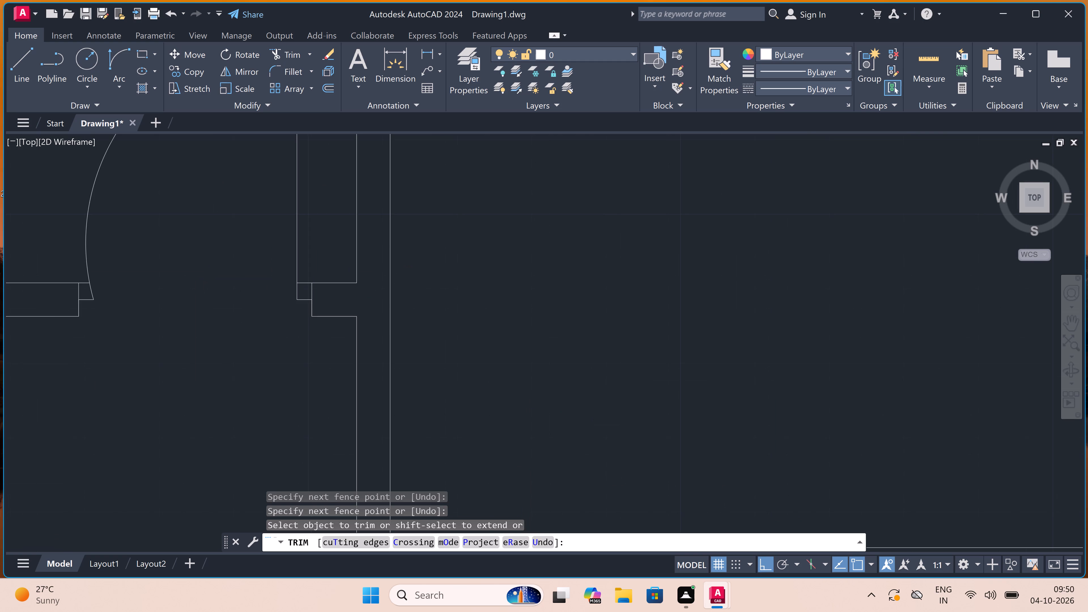
key(Escape)
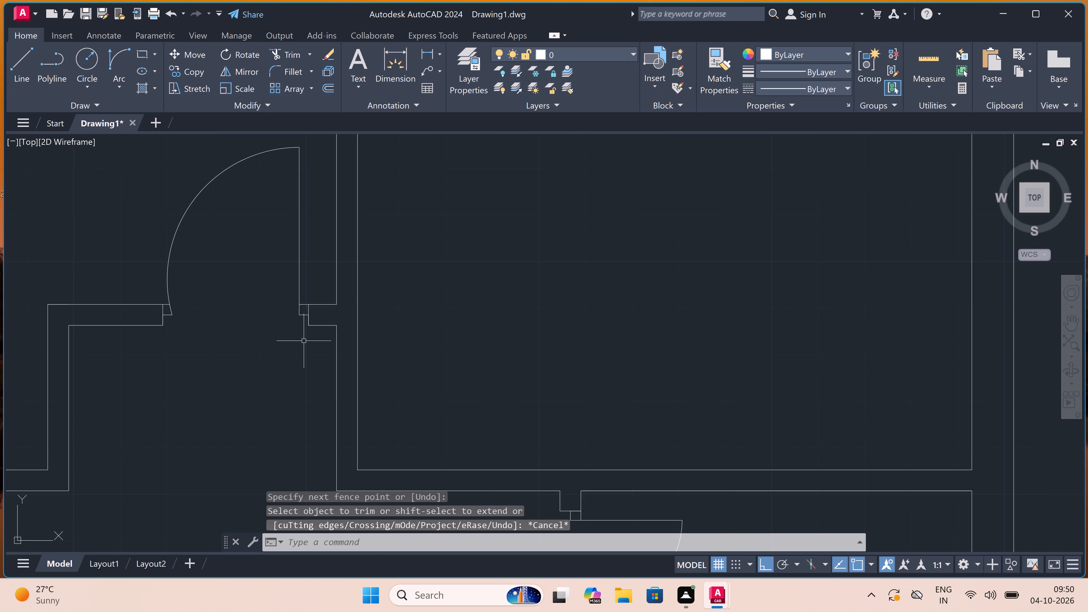
scroll(307, 327, down, 3)
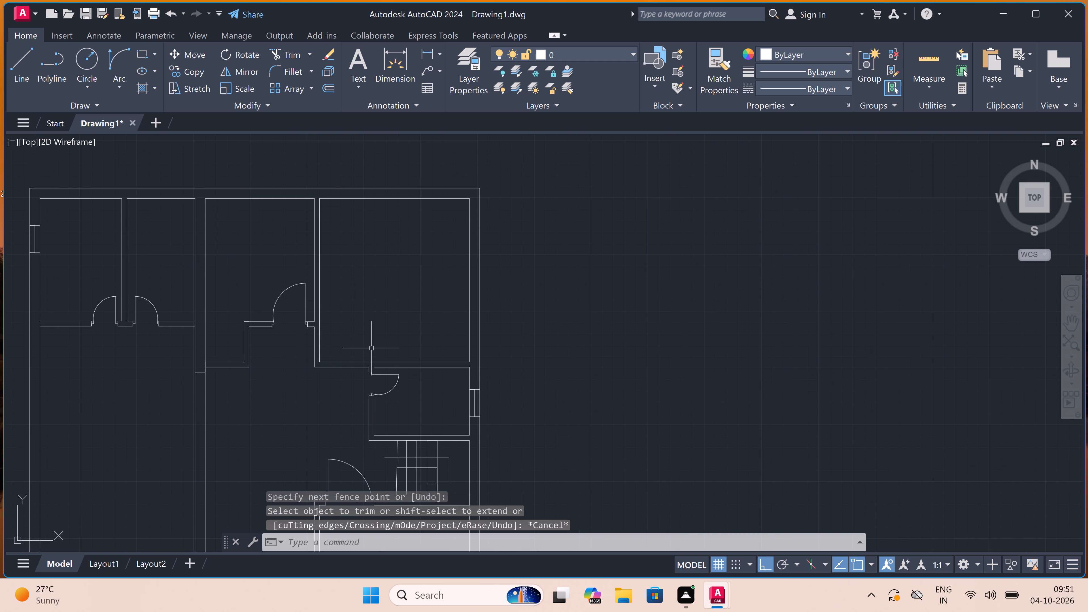
Draw the hinge-side jamb across the large top-right room's bottom wall near its left corner, with a 2" stop and a 3' door leaf up into the room.
scroll(361, 356, up, 3)
text(l)
key(space)
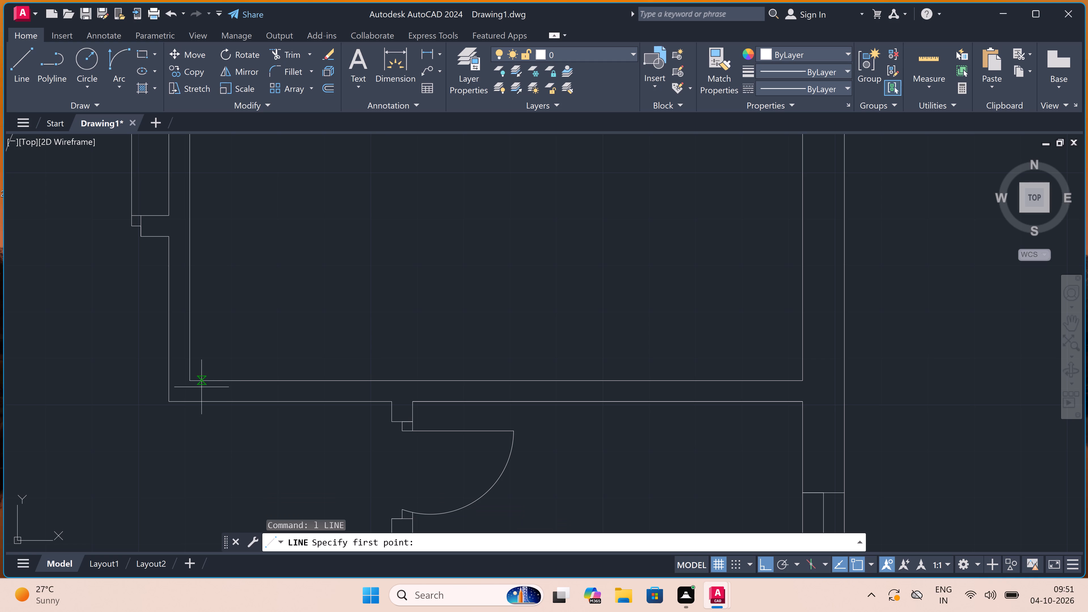
click(206, 381)
click(208, 398)
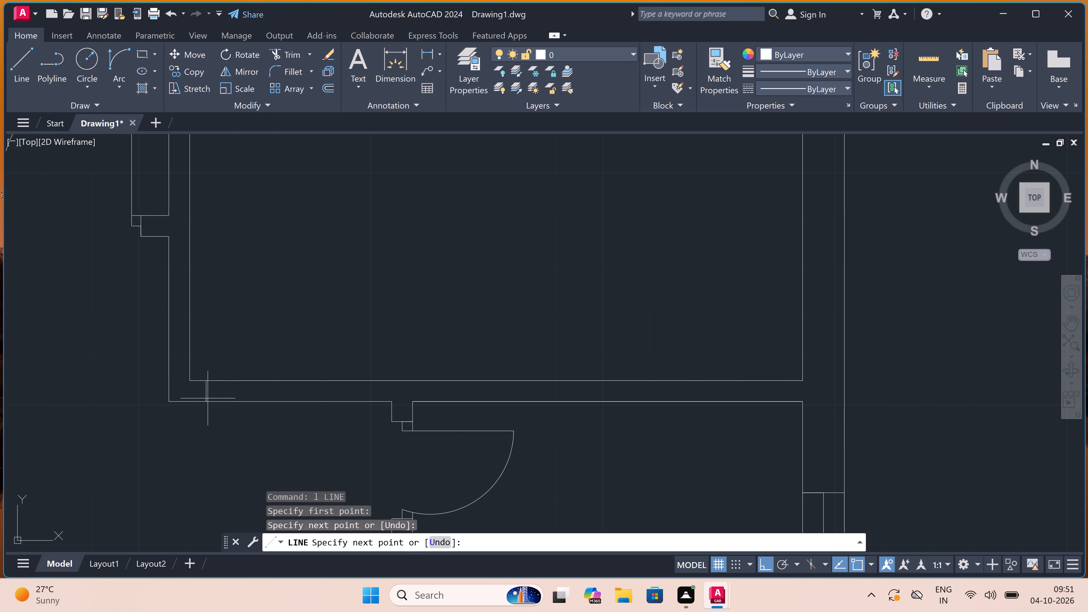
click(206, 388)
key(2)
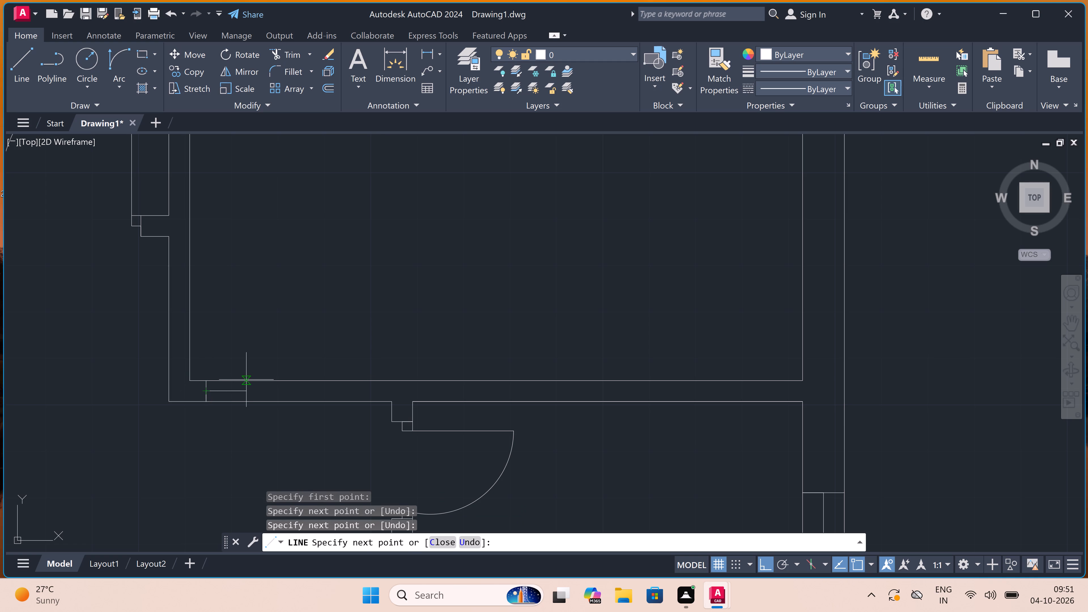
text(")
key(space)
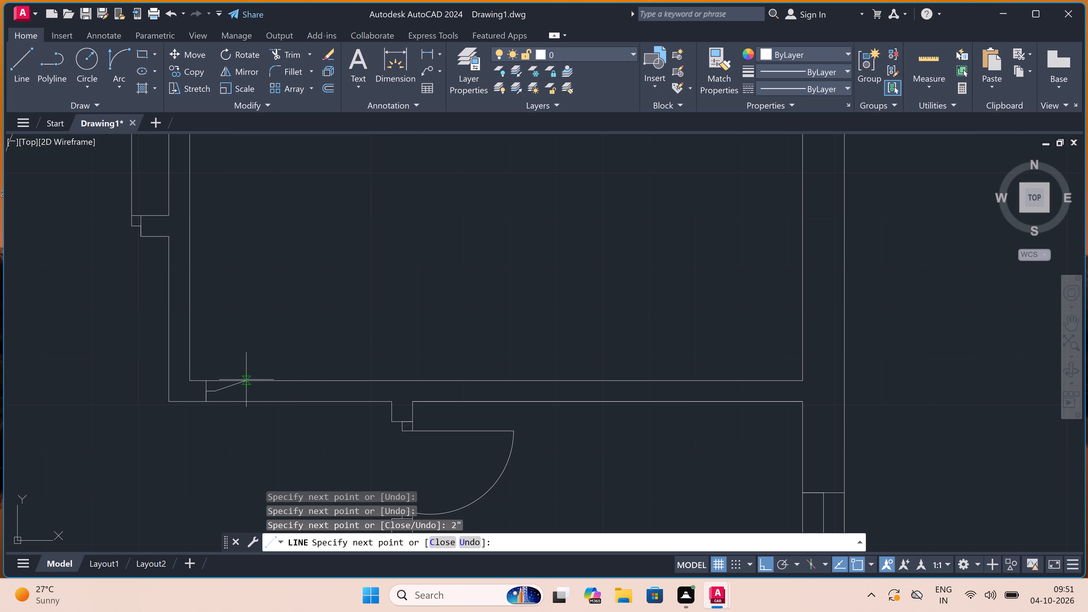
text(3')
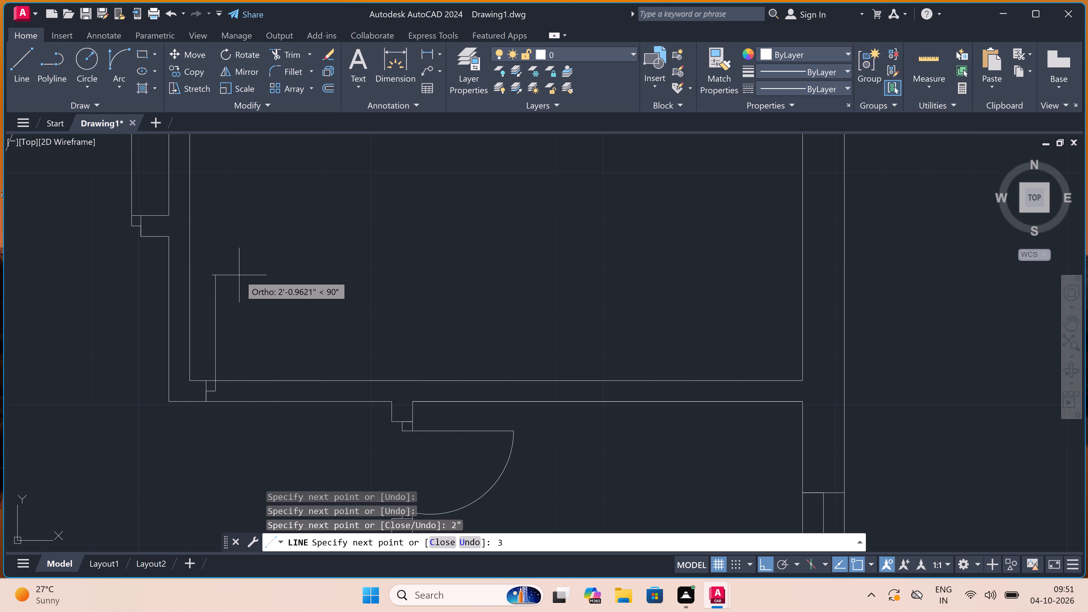
key(space)
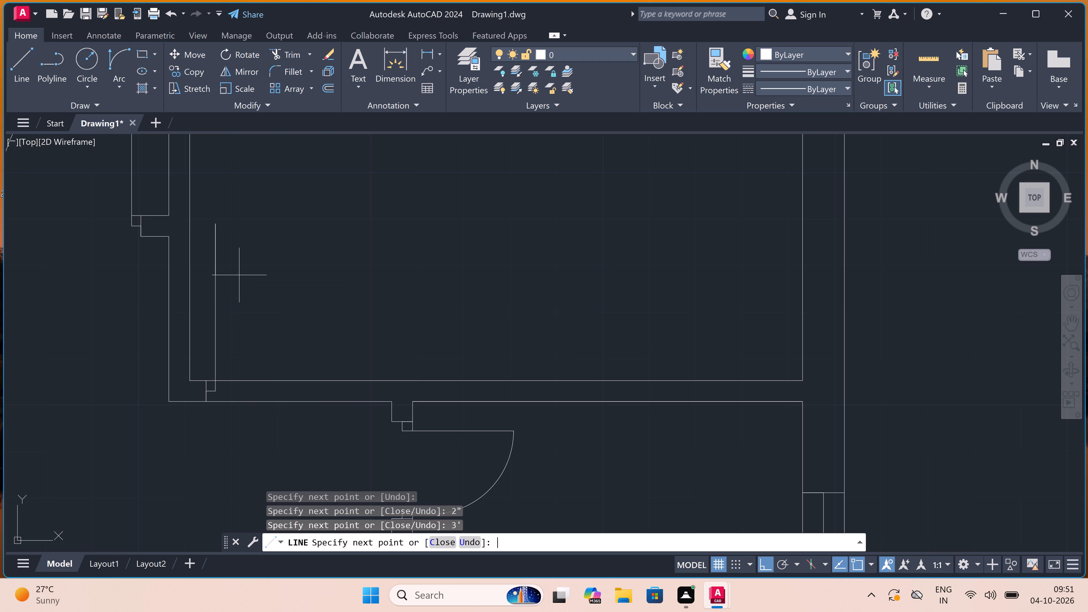
key(Escape)
Draw the opposite door jamb across the same wall, with a 2" stop from its midpoint towards the door leaf.
key(space)
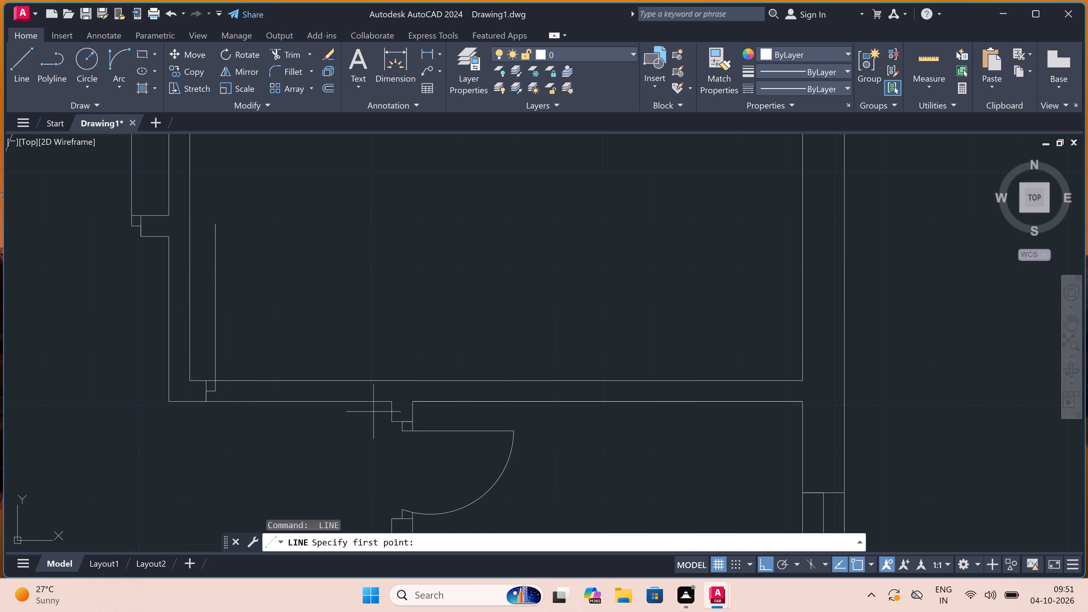
click(367, 401)
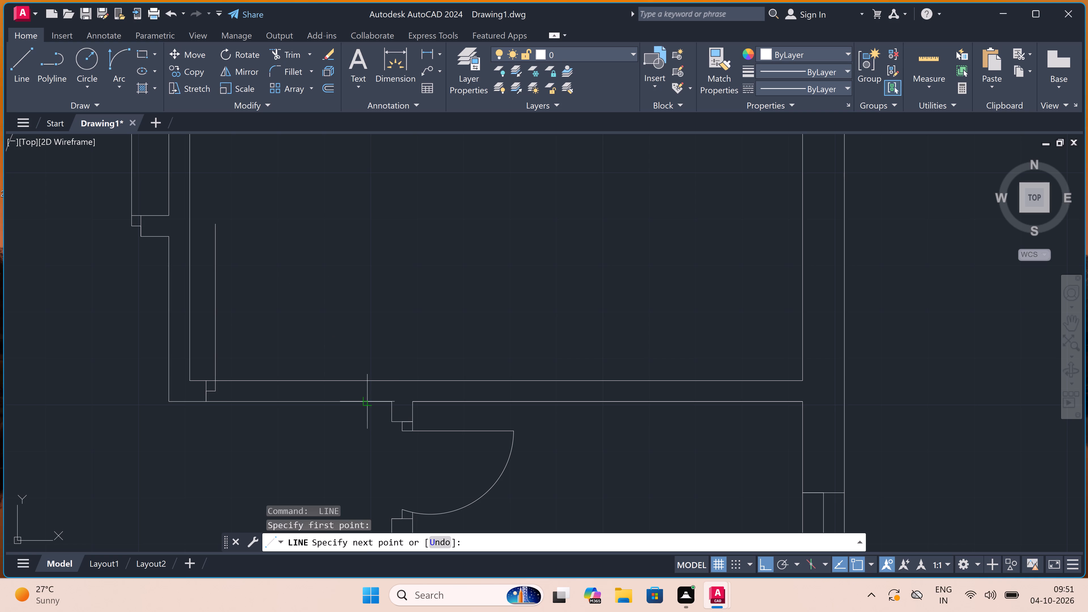
click(363, 377)
click(365, 388)
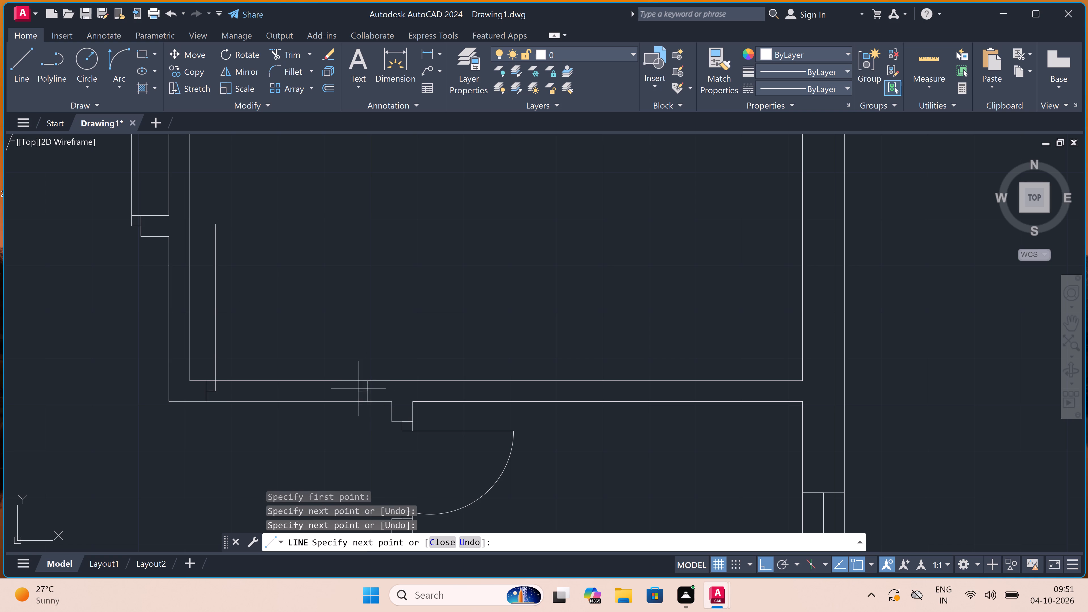
key(2)
text(")
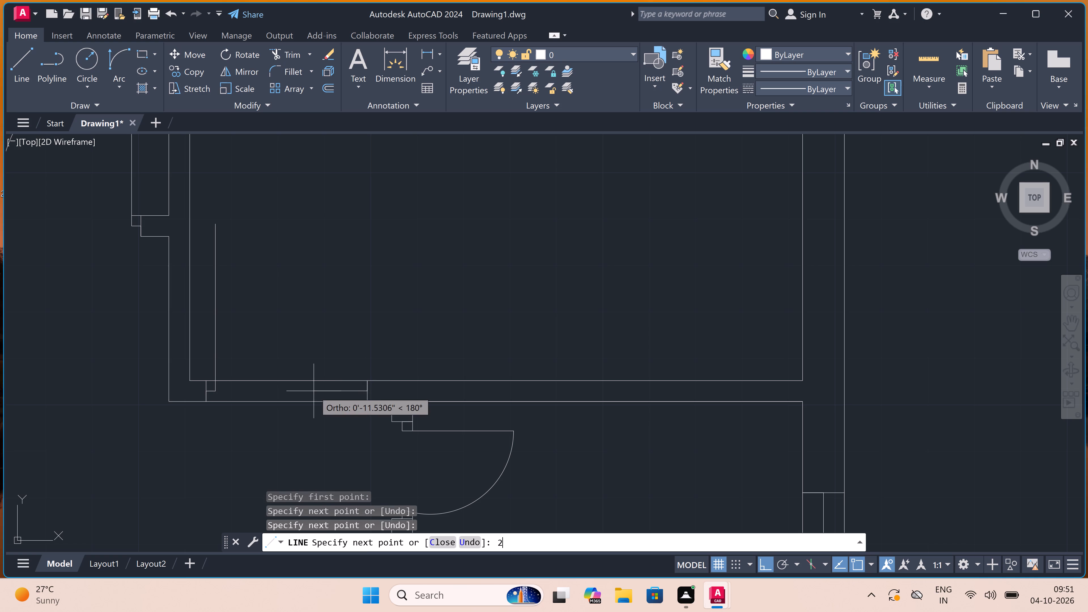
key(space)
key(Escape)
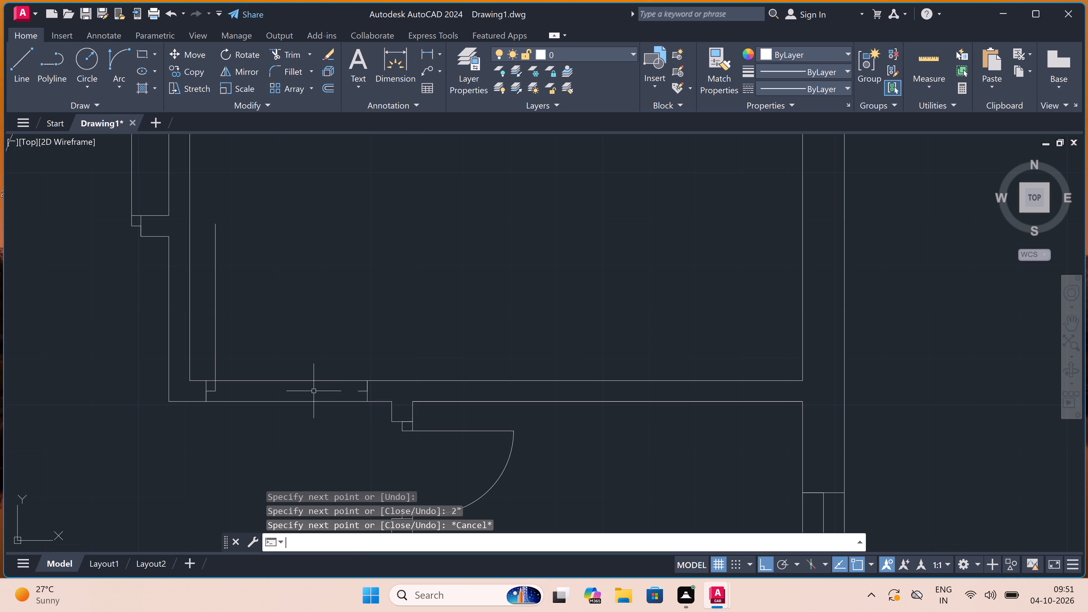
Draw the door swing arc from the top of the door leaf to the opposite jamb's stop.
click(114, 55)
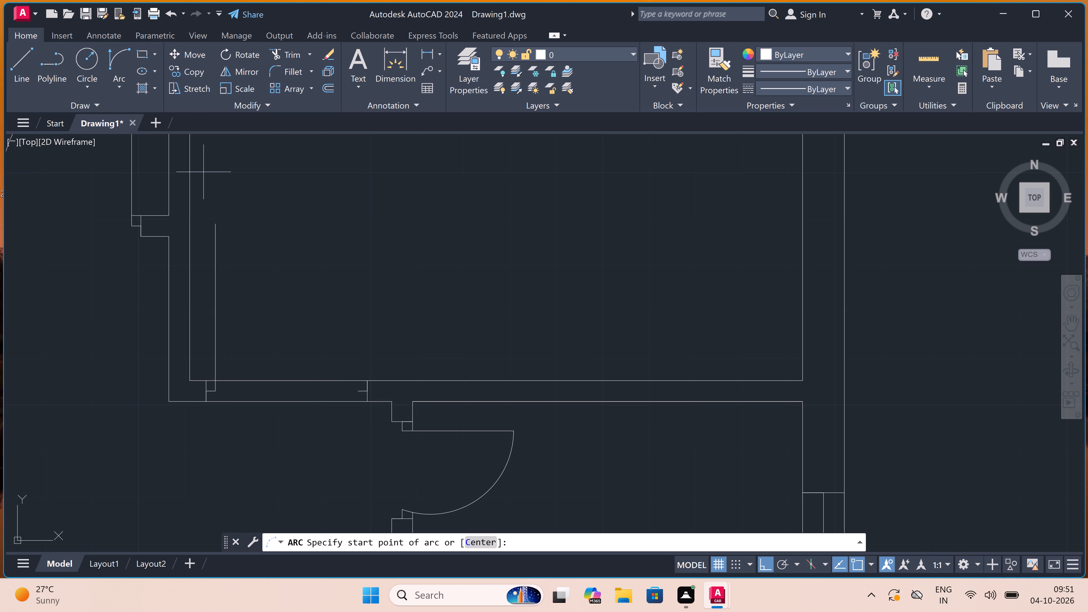
click(219, 221)
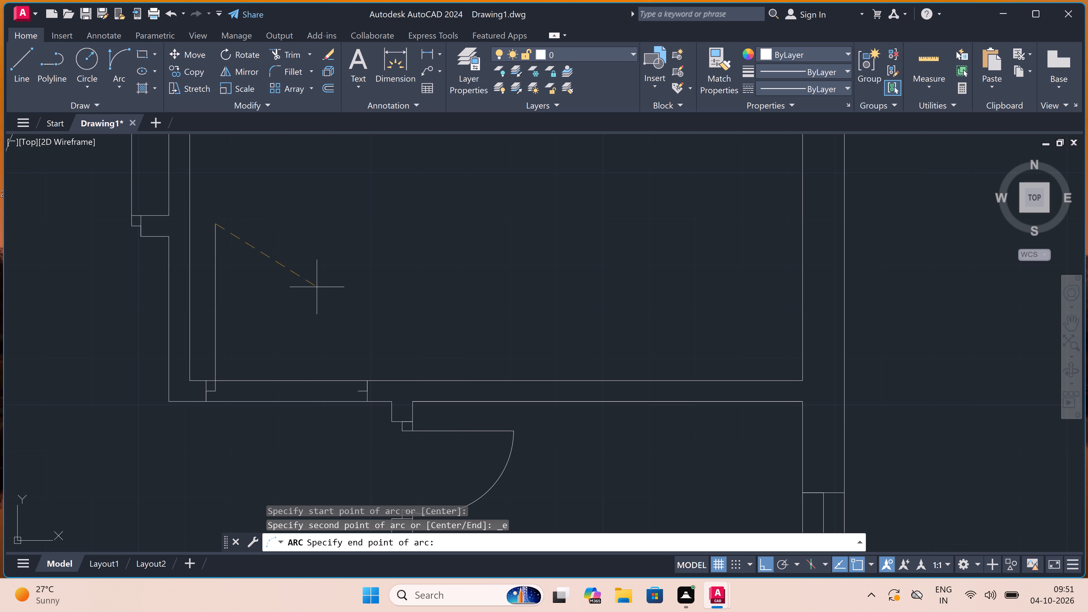
click(360, 392)
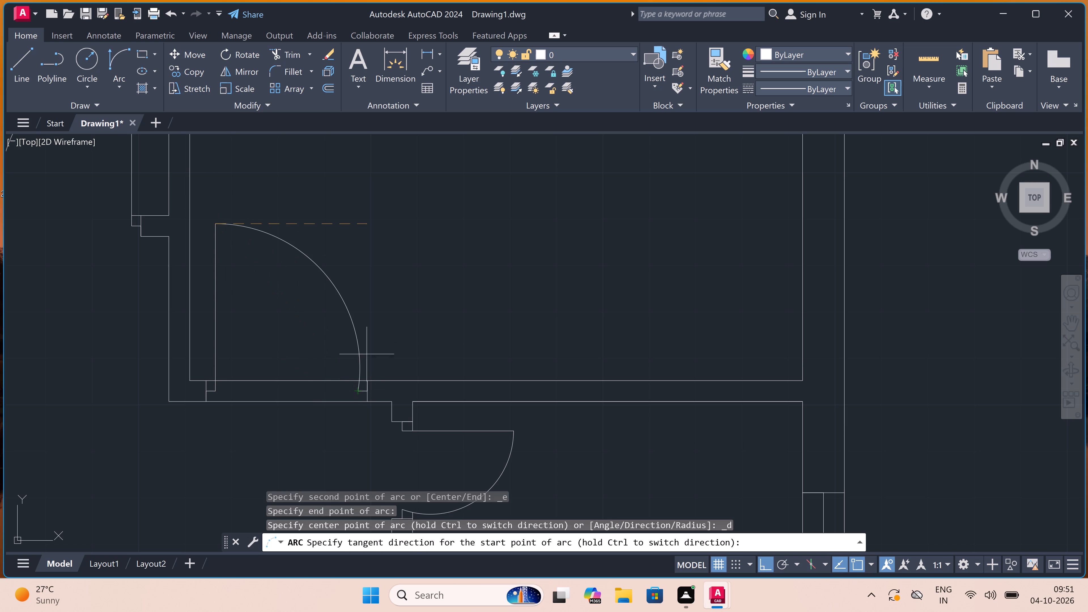
click(373, 329)
Trim both wall lines between the new jambs to open the large top-right room's doorway.
text(tr)
key(space)
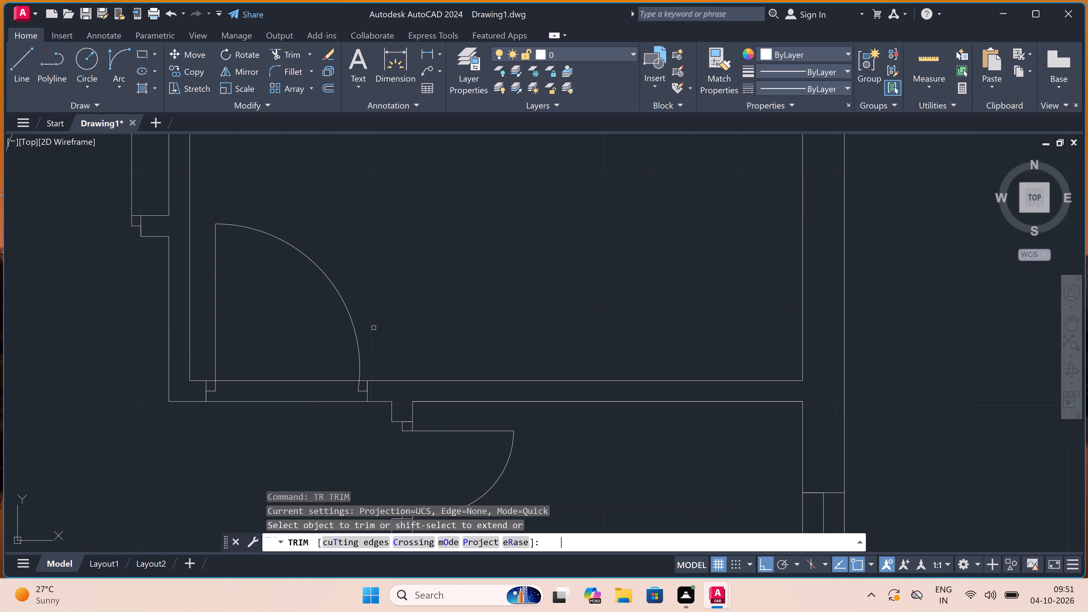
scroll(276, 294, down, 2)
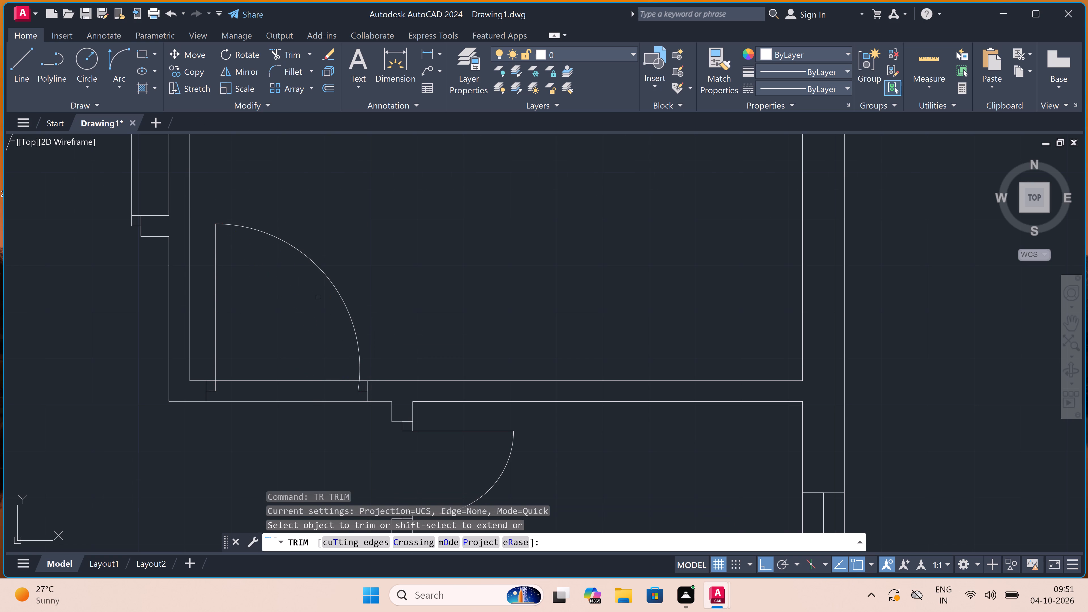
scroll(276, 294, down, 1)
double_click(276, 294)
click(281, 337)
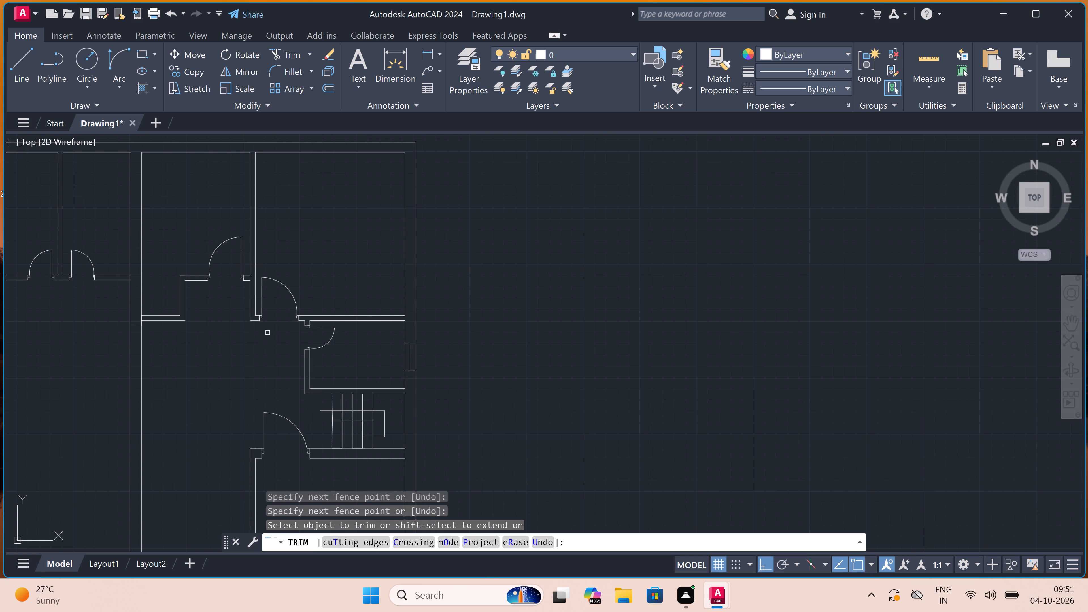
scroll(267, 333, down, 3)
scroll(229, 341, up, 2)
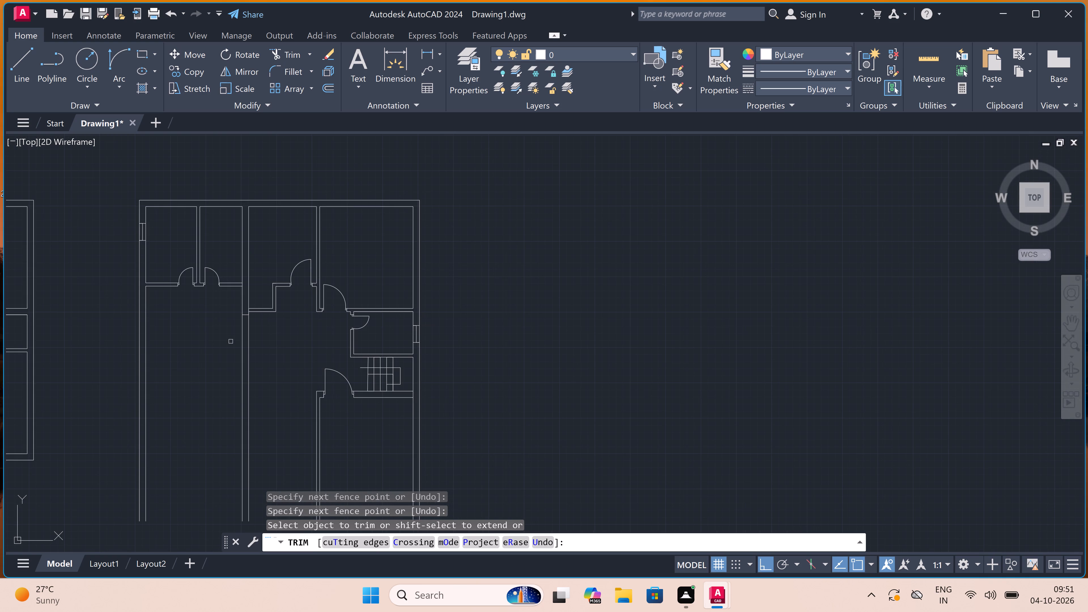
key(Escape)
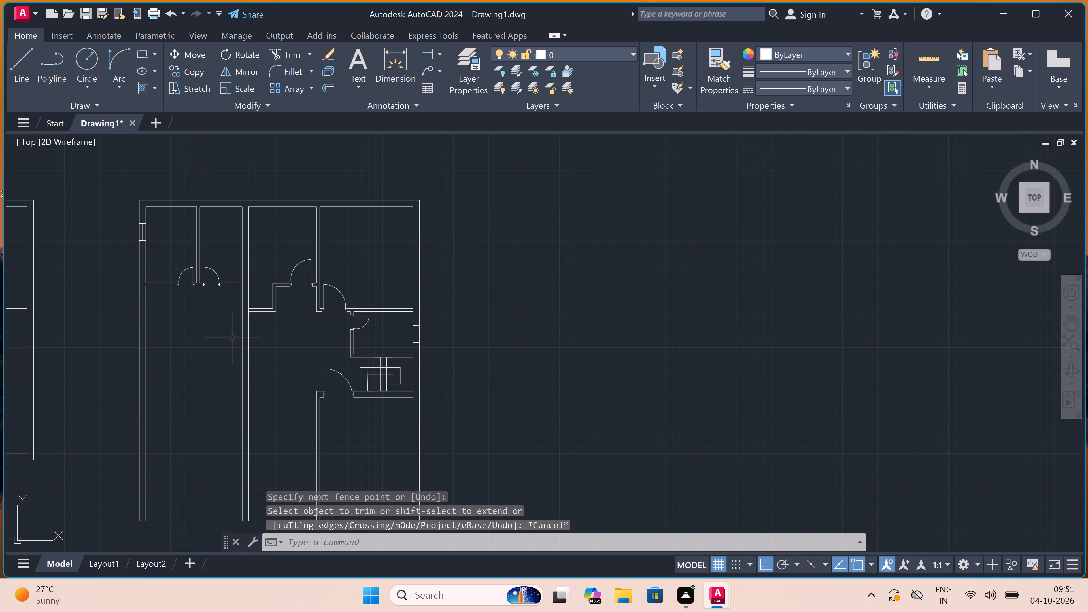
Draw a line 16' down the left outer wall's inner face from the small rooms' bottom wall and across to the middle wall's far face.
scroll(254, 314, down, 2)
scroll(222, 315, up, 2)
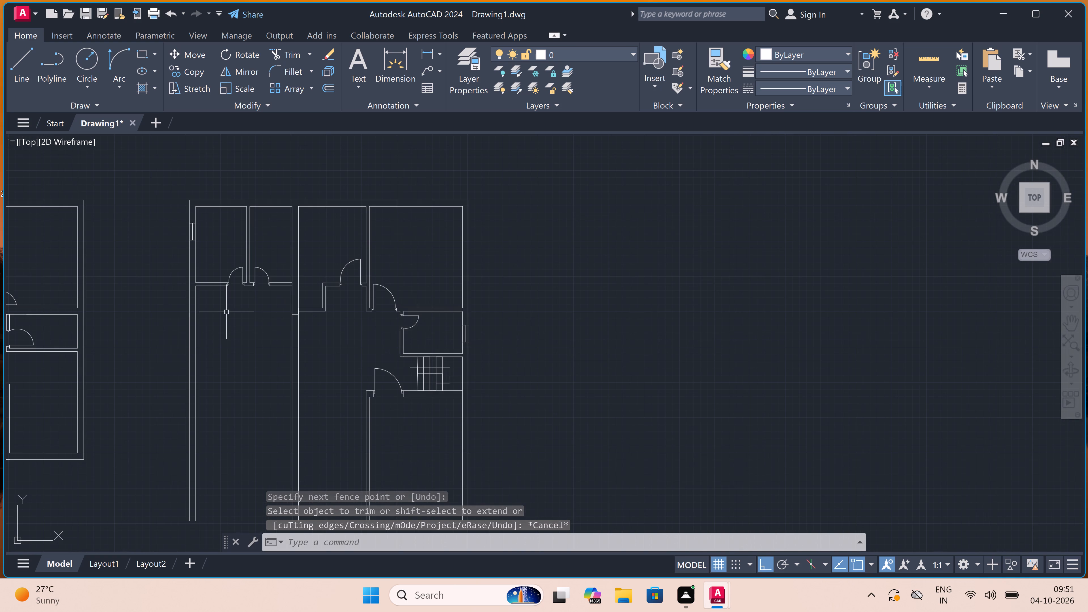
scroll(226, 312, up, 1)
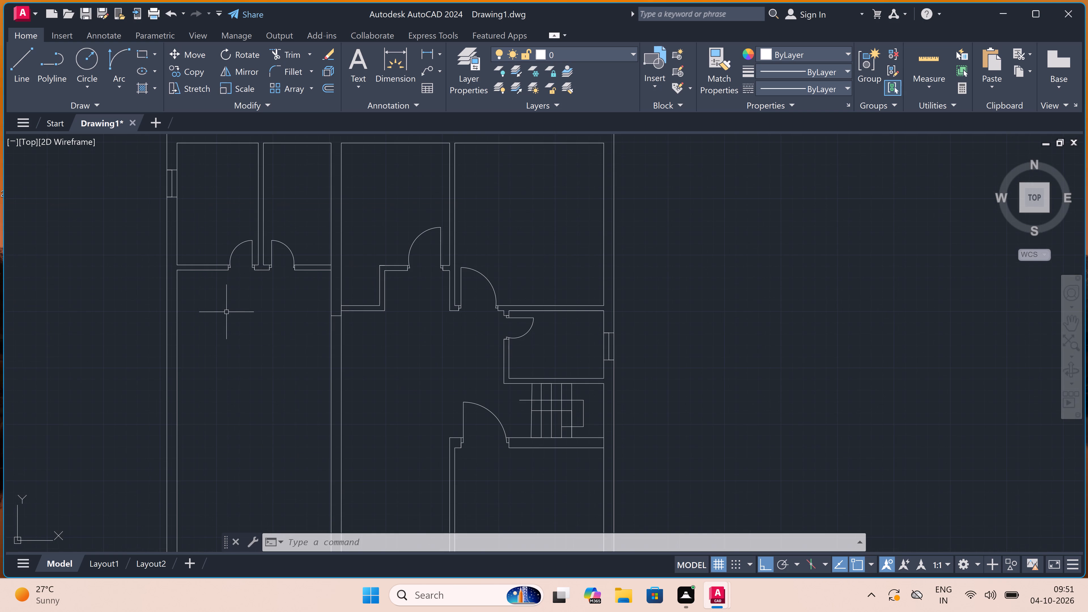
text(l)
key(space)
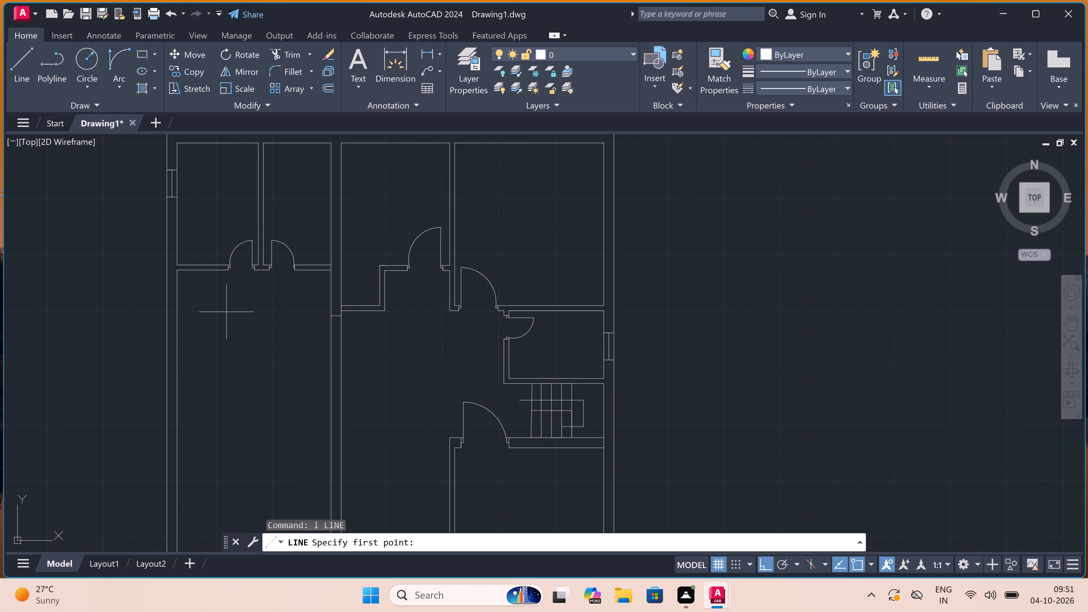
click(180, 272)
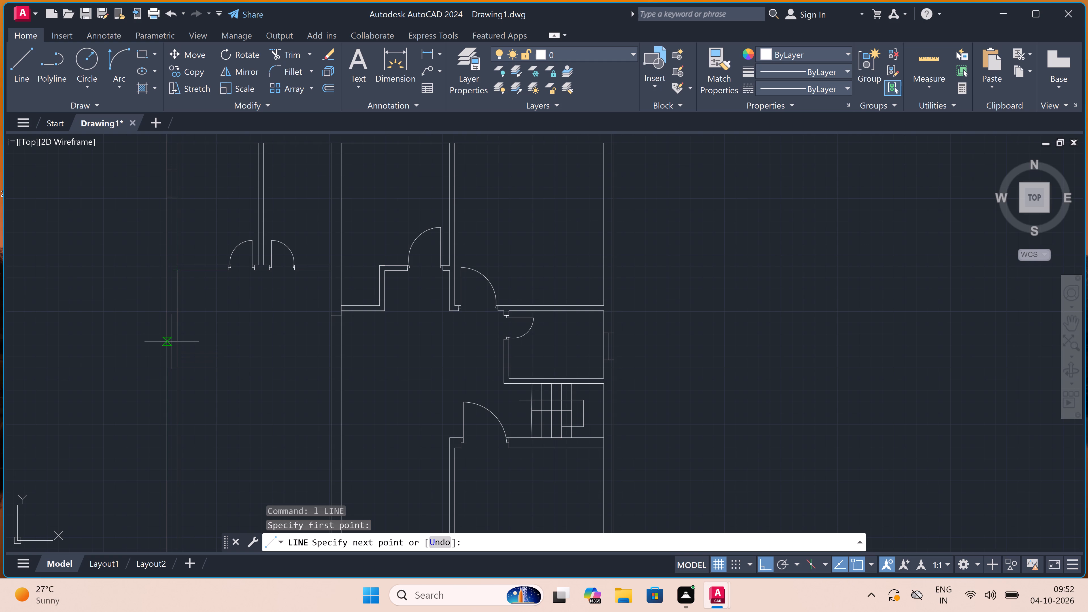
text(16')
key(space)
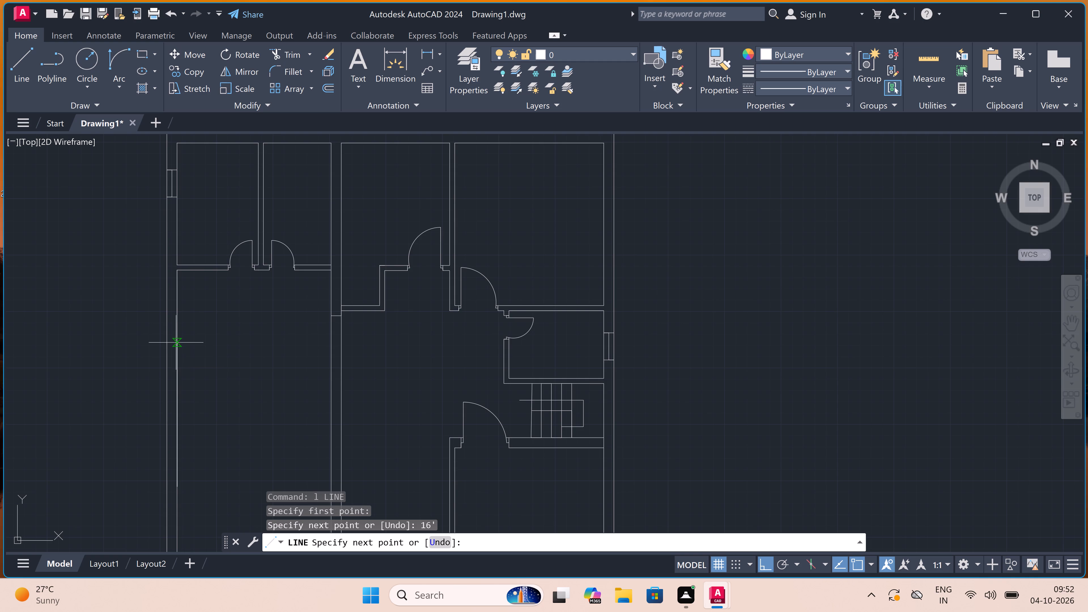
scroll(175, 338, down, 3)
scroll(204, 372, up, 3)
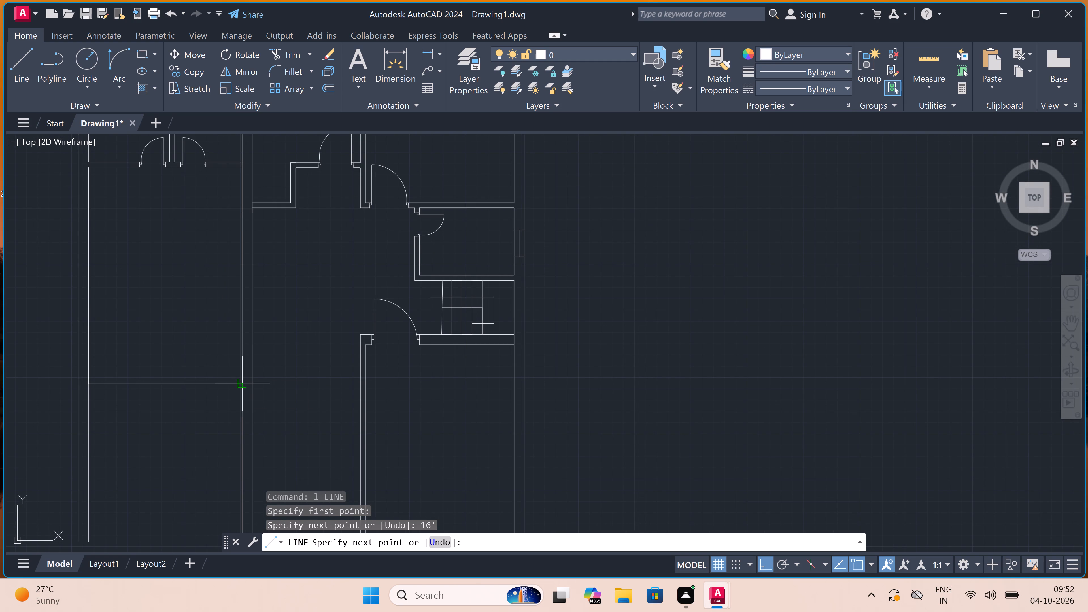
click(238, 385)
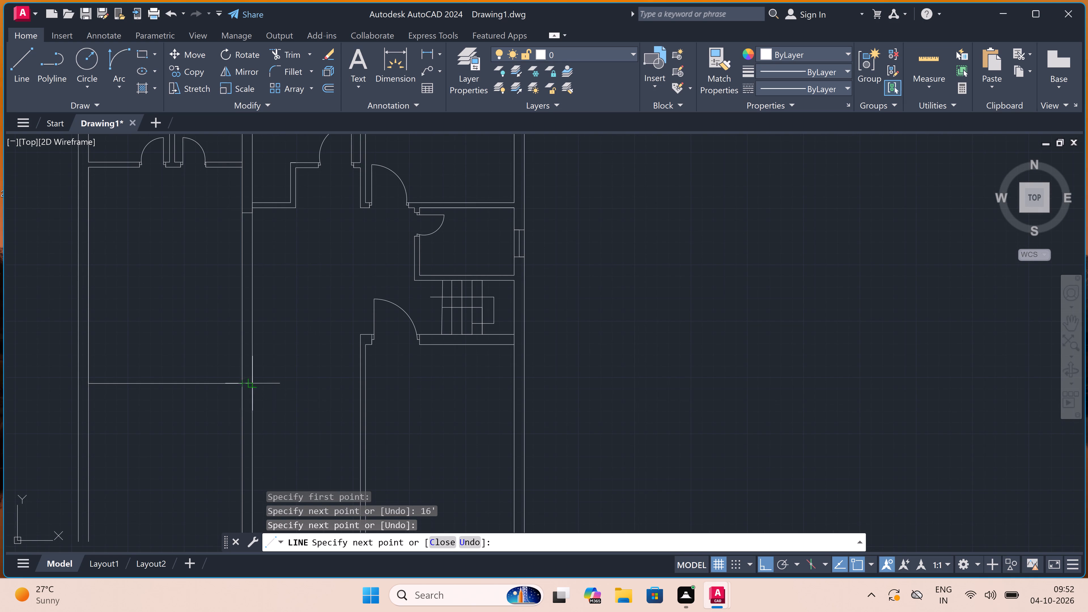
click(248, 384)
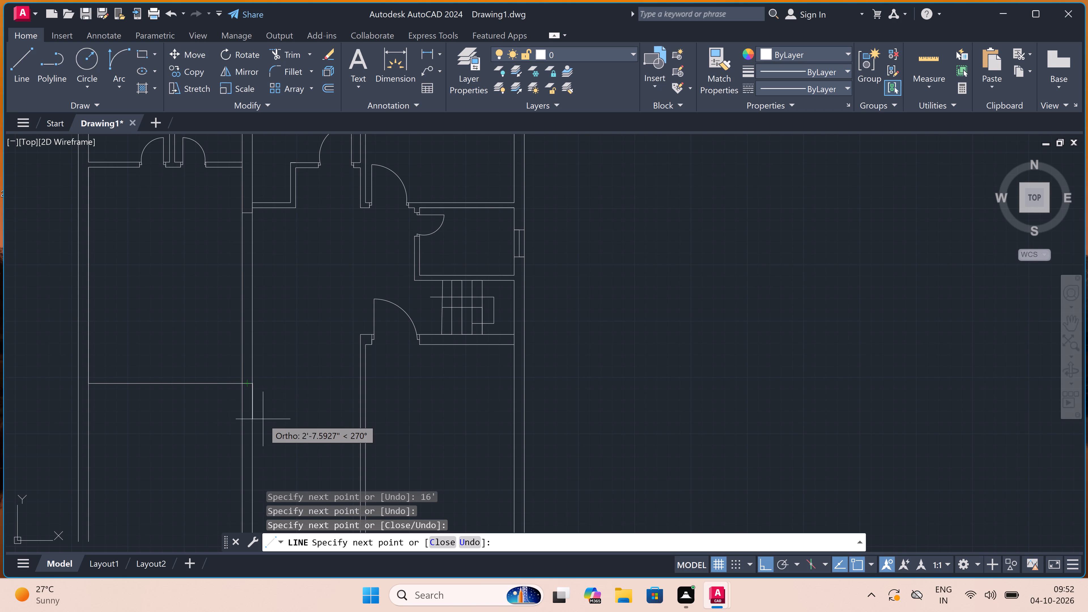
Give the new bottom wall a 9" thickness, running its lower line back to the left outer wall's outer face.
key(9)
text(")
key(space)
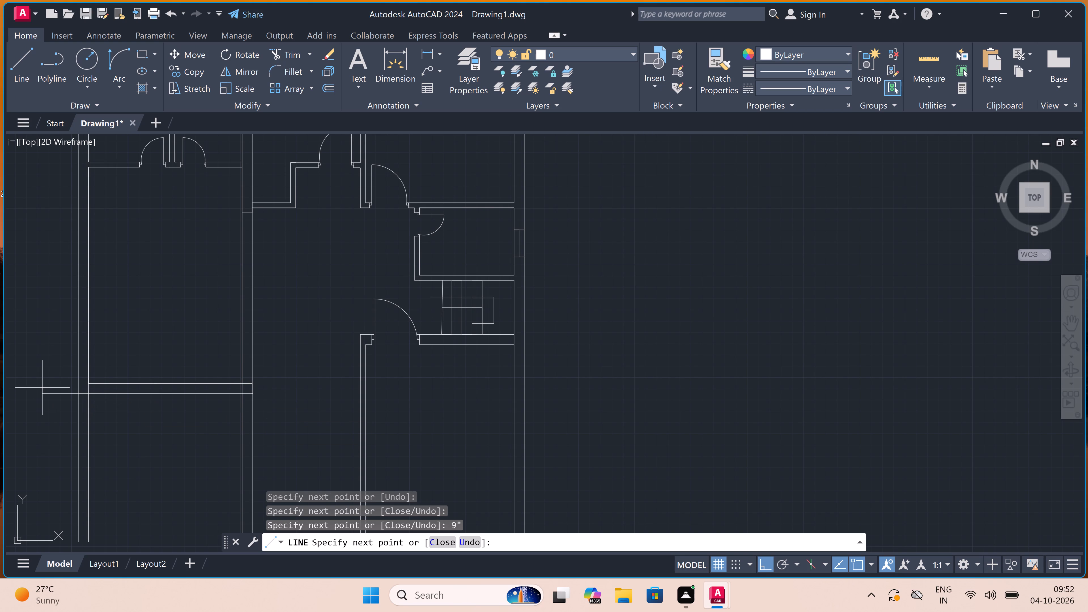
click(77, 390)
key(Escape)
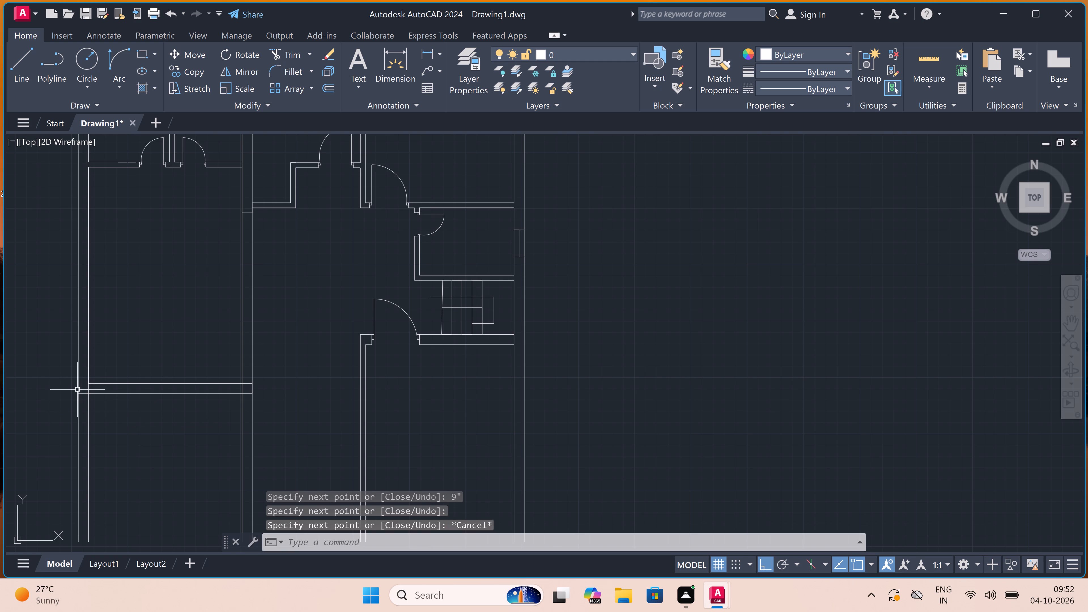
Trim both left outer wall lines below the new bottom wall and the leftover line piece inside their corner.
text(tr)
key(space)
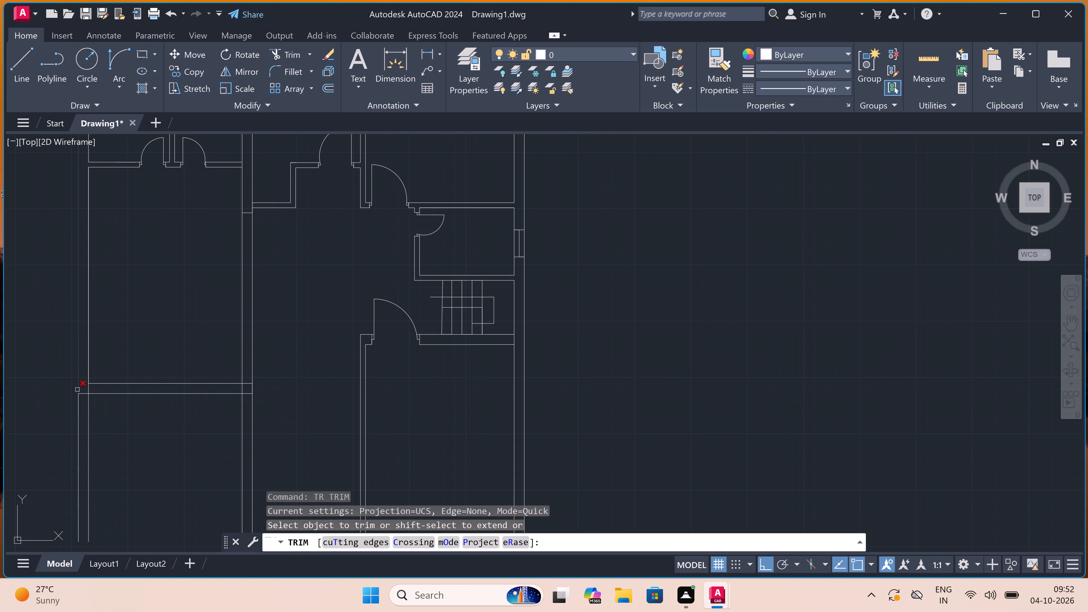
click(70, 429)
click(130, 430)
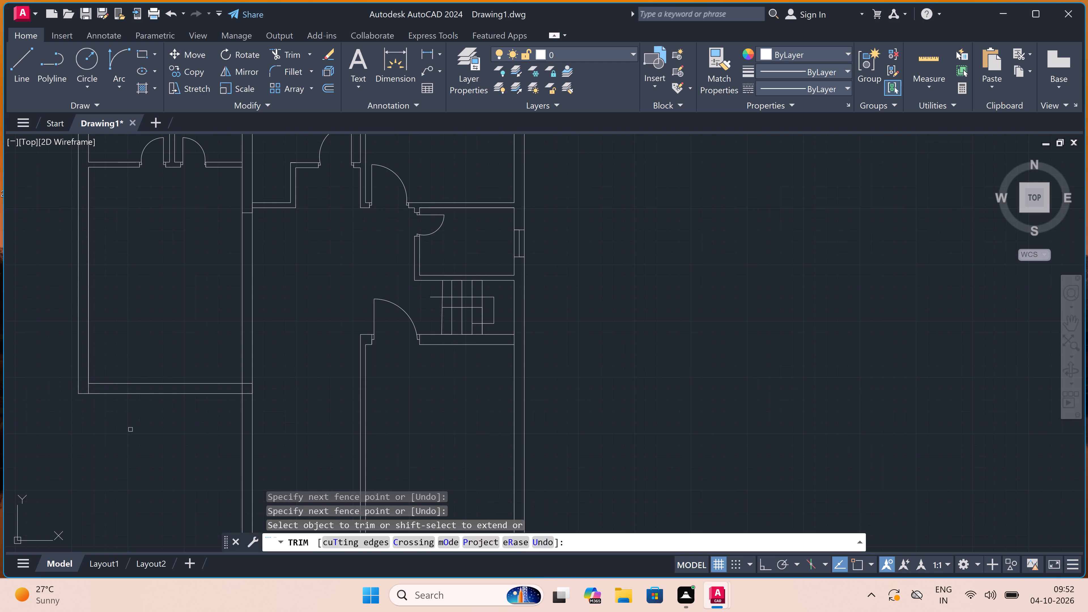
scroll(76, 383, up, 3)
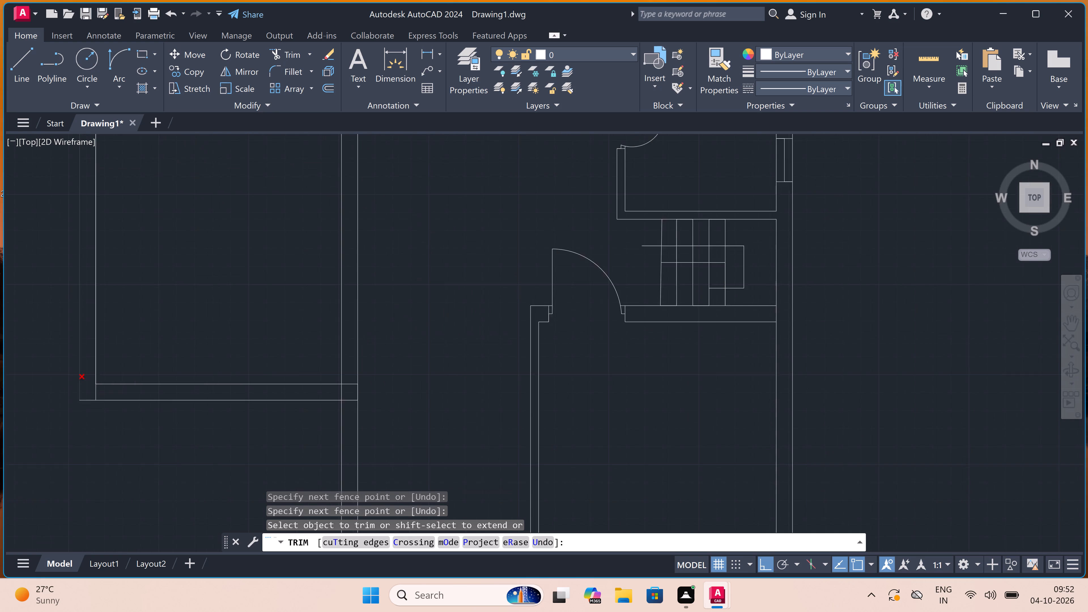
click(111, 403)
double_click(272, 393)
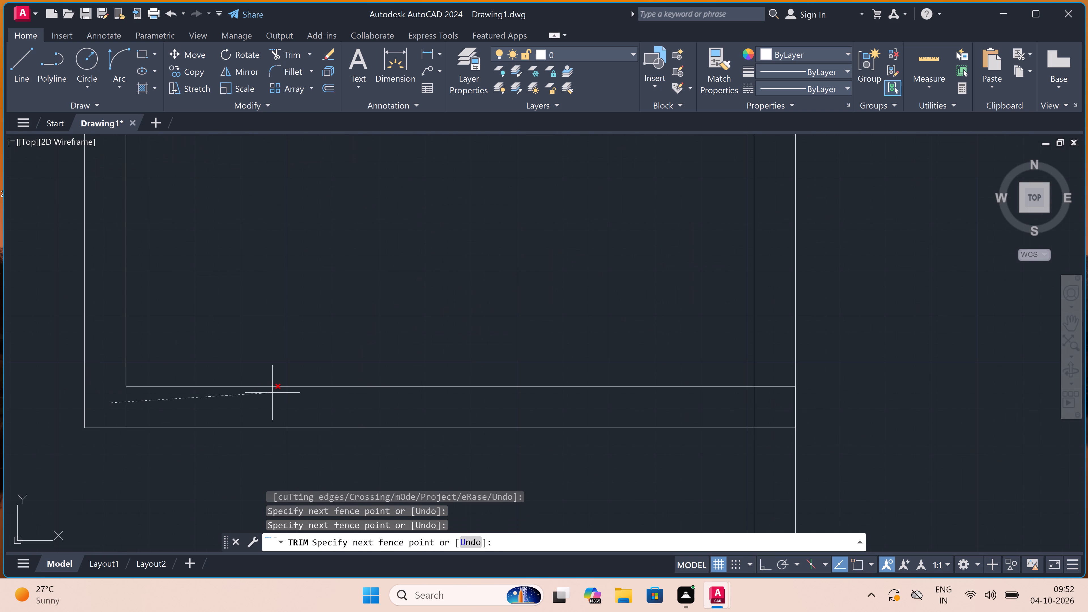
Trim both middle wall lines between the short cross line and the new bottom wall to open the left room to the central space.
scroll(168, 409, down, 4)
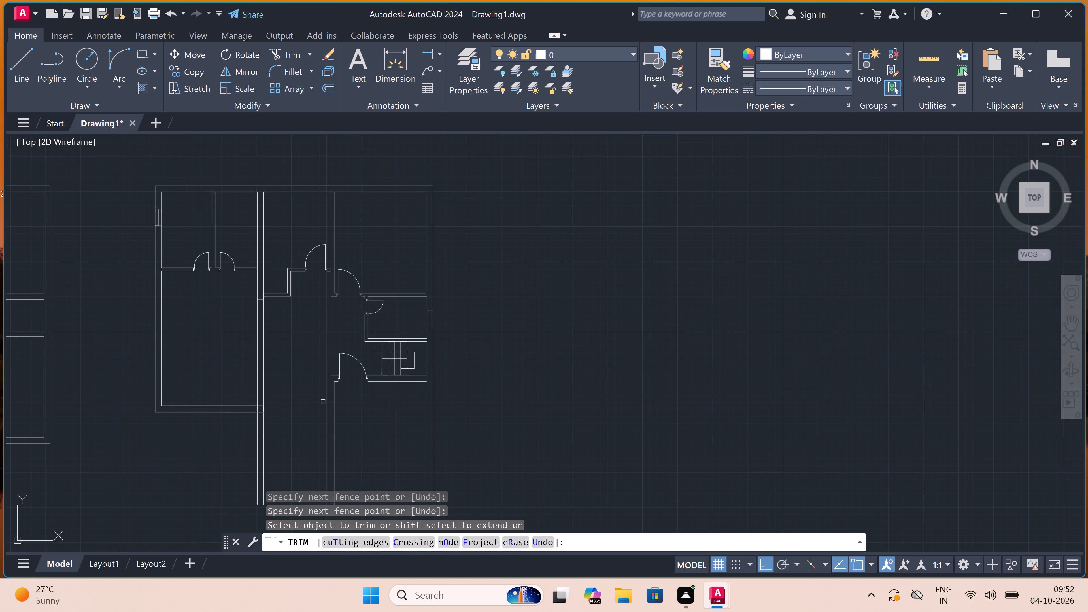
click(300, 375)
click(227, 370)
Trim the line pieces inside the corner where the new bottom wall meets the middle wall.
scroll(240, 359, down, 2)
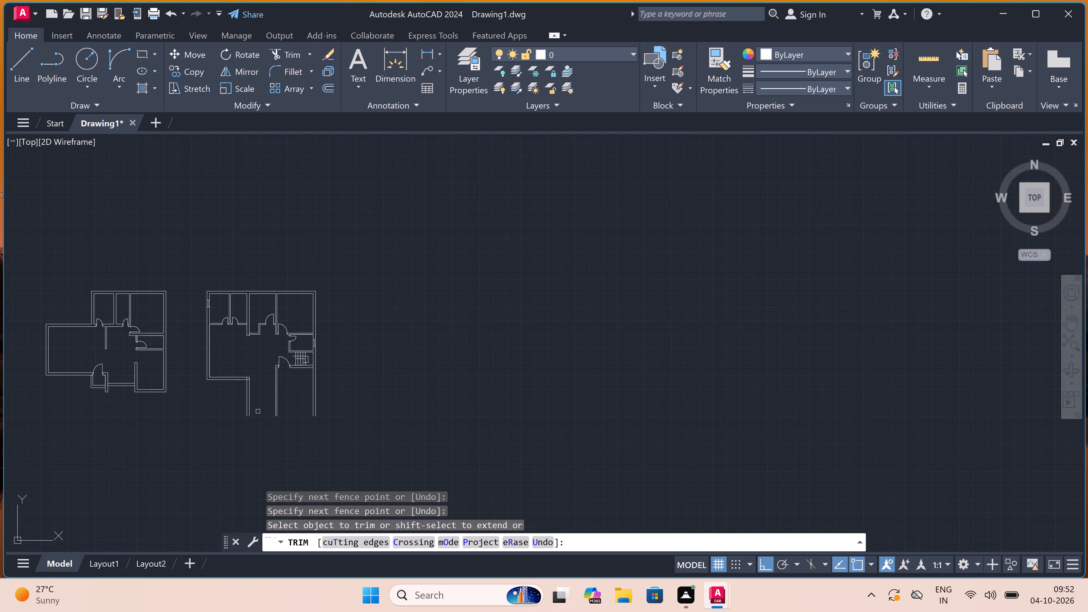
scroll(274, 378, up, 3)
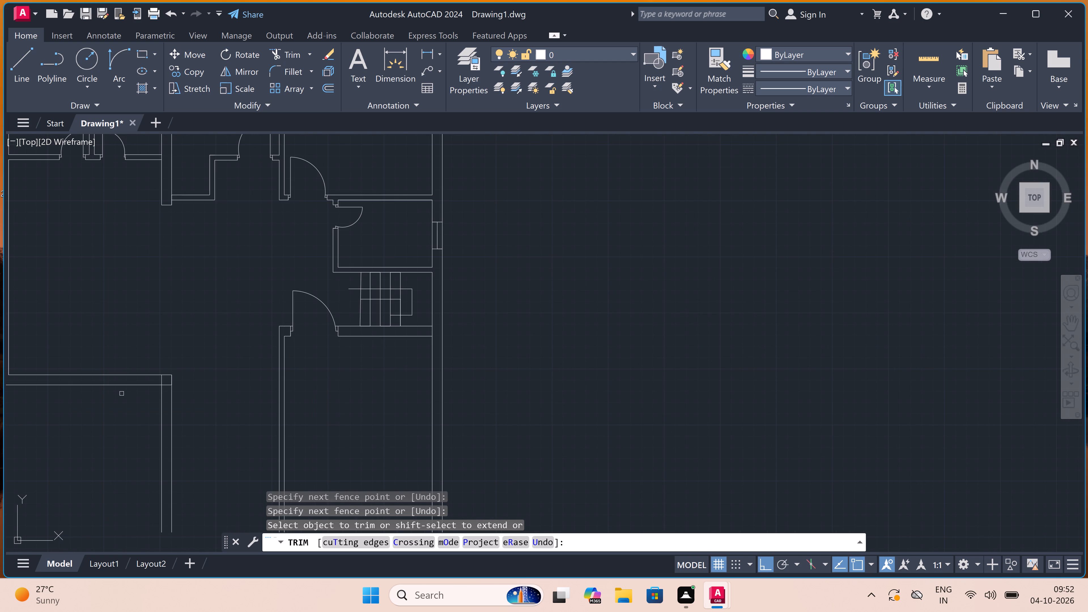
scroll(155, 382, up, 3)
click(156, 376)
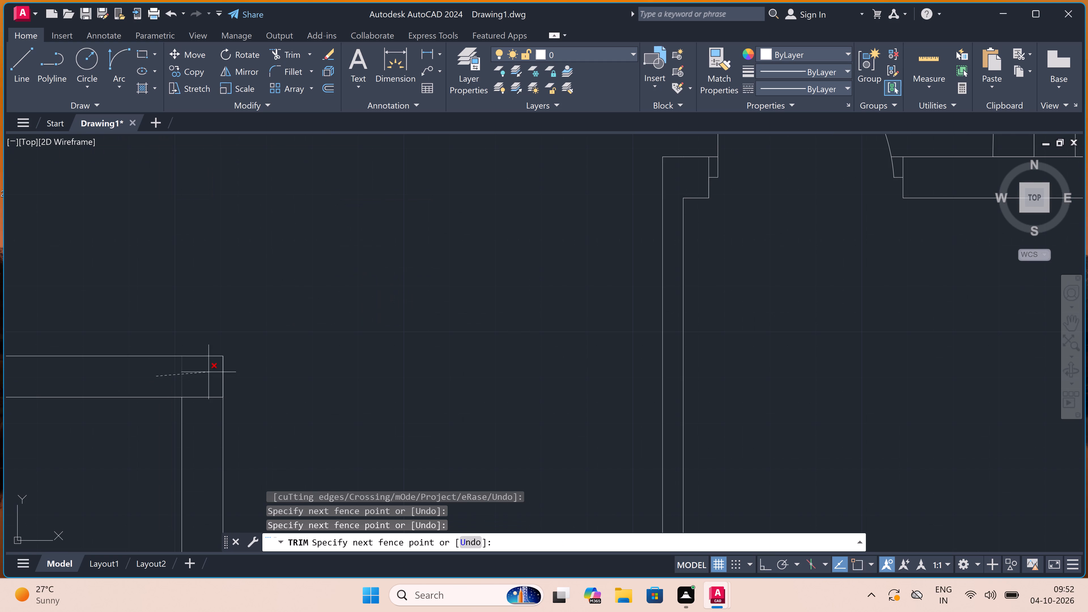
click(209, 372)
click(208, 373)
click(207, 415)
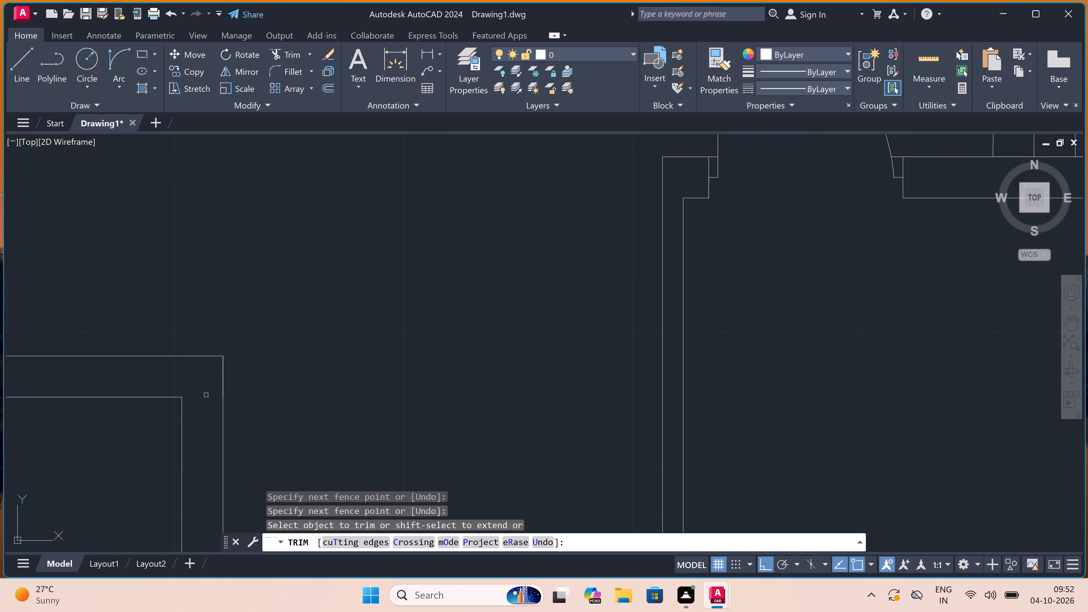
Trim away both middle wall lines below the new bottom wall and the short leftover piece at its end.
scroll(206, 375, down, 2)
click(179, 418)
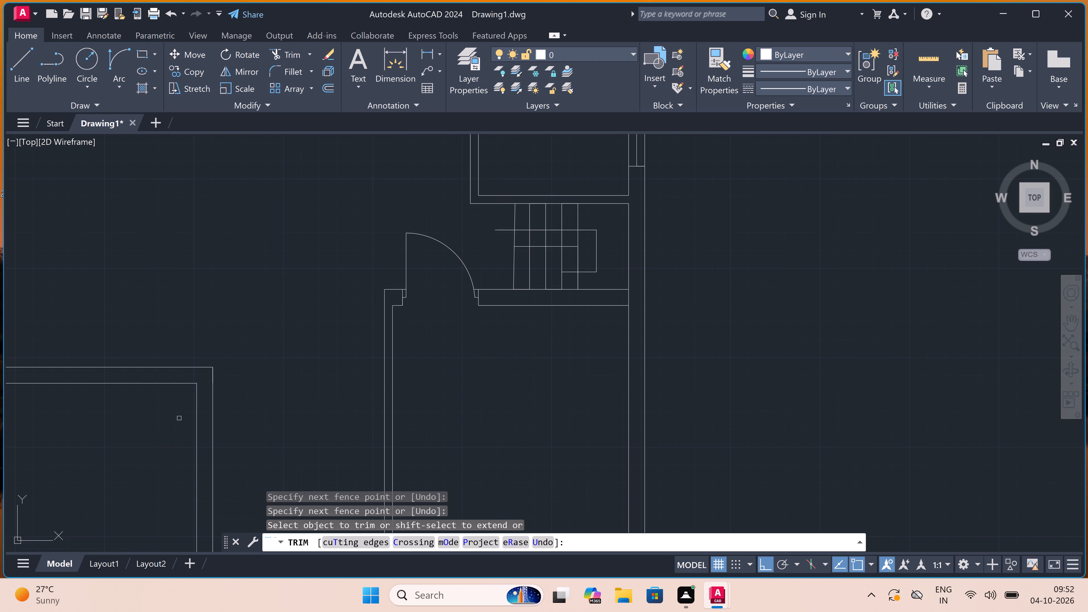
click(234, 392)
click(210, 375)
click(235, 360)
key(Escape)
Extend the bottom wall's lines to the left wall of the room below the stairs, the lower one through to that wall's inner face.
text(ex)
key(space)
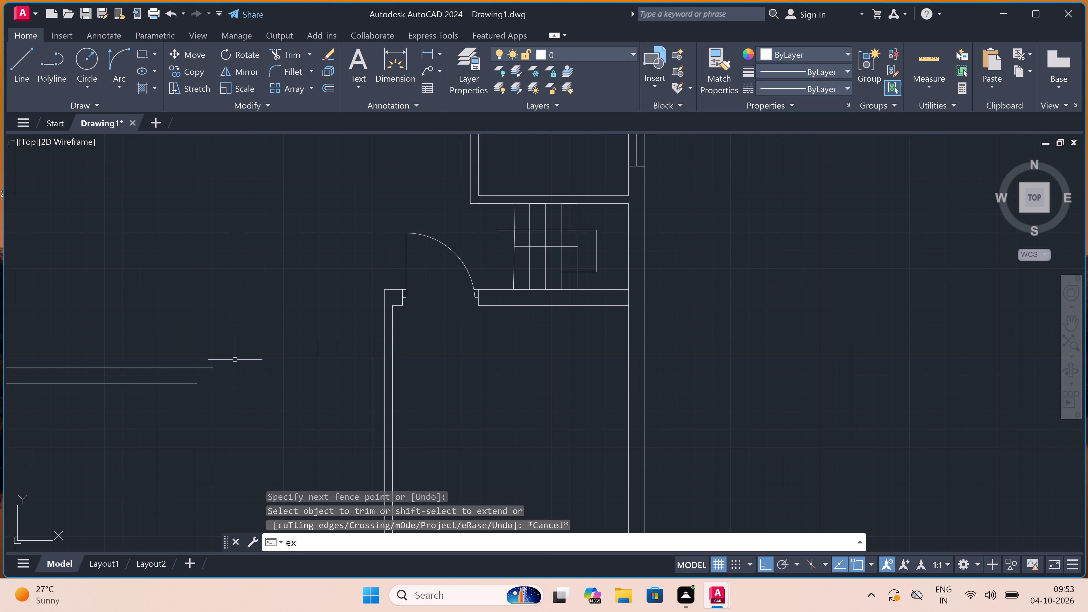
click(179, 442)
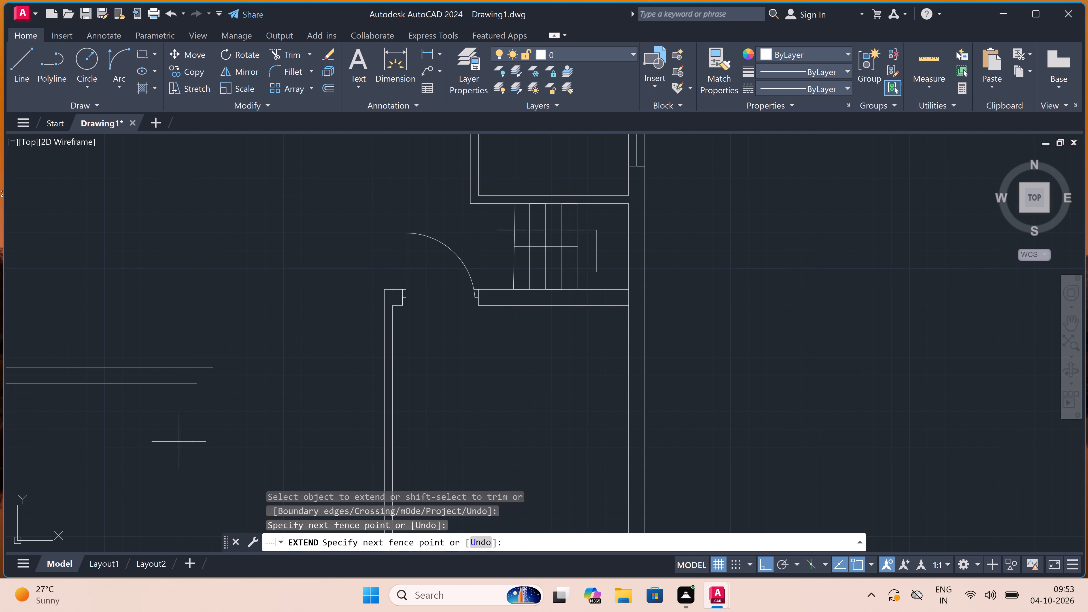
click(214, 307)
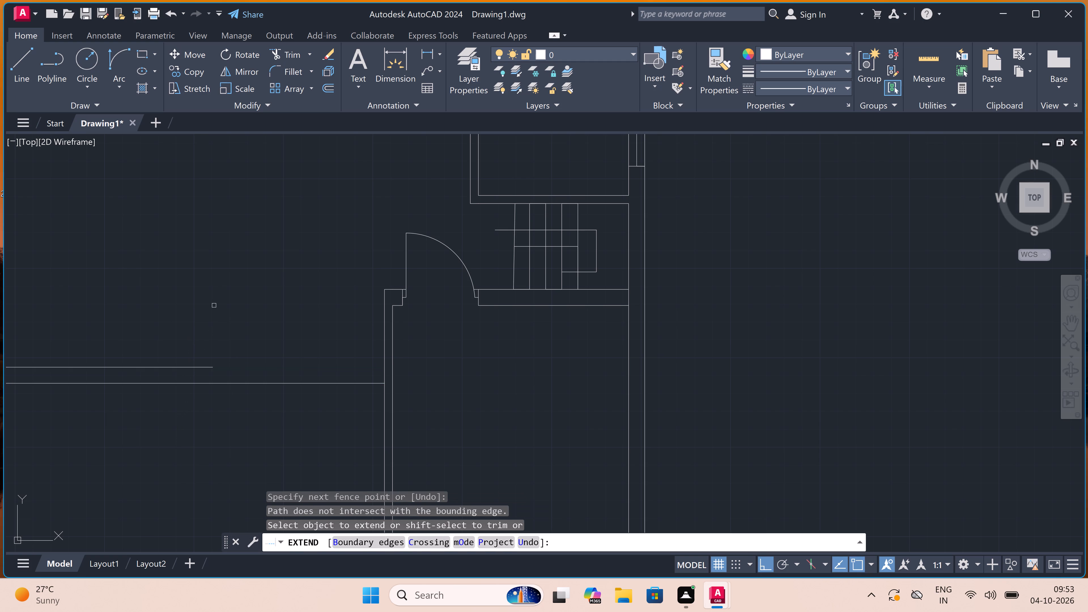
click(207, 301)
click(191, 422)
click(192, 368)
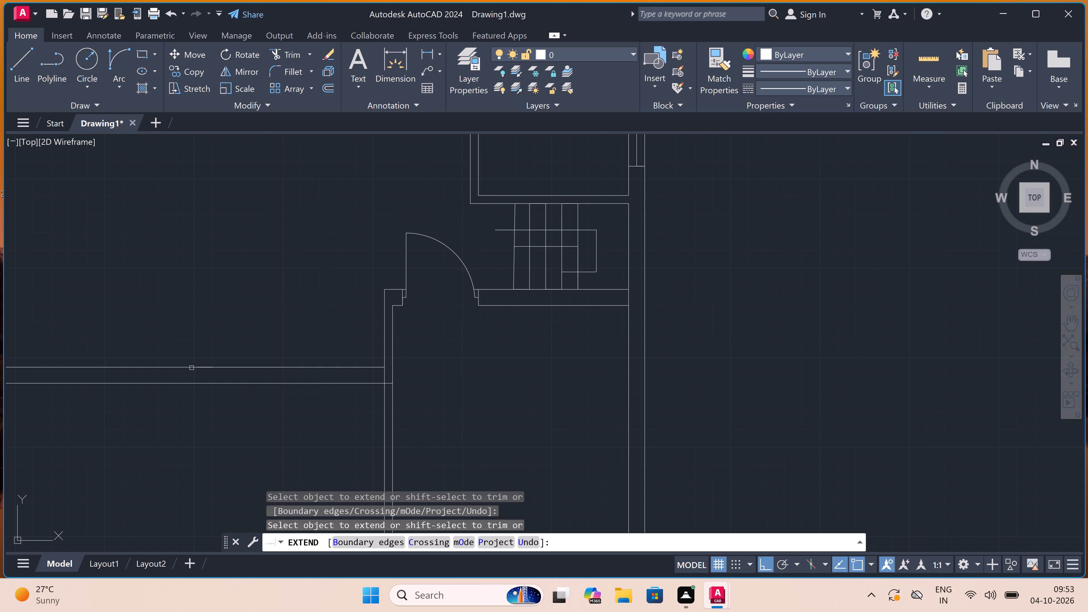
key(Escape)
Trim the bottom wall's lower line where it crosses the thickness of the left wall of the room below the stairs.
text(tr)
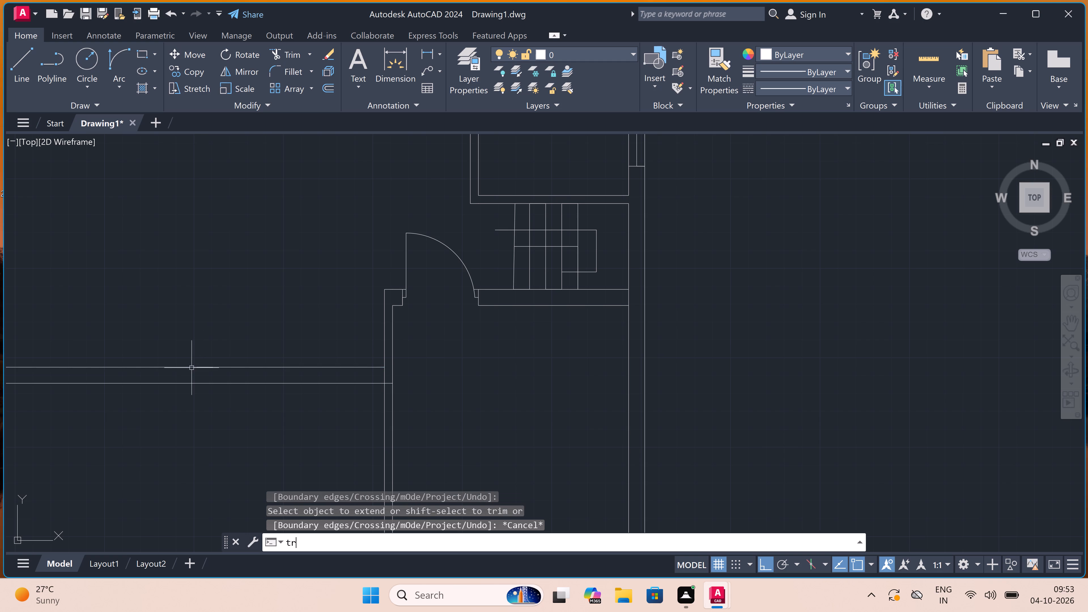
key(space)
scroll(192, 367, down, 2)
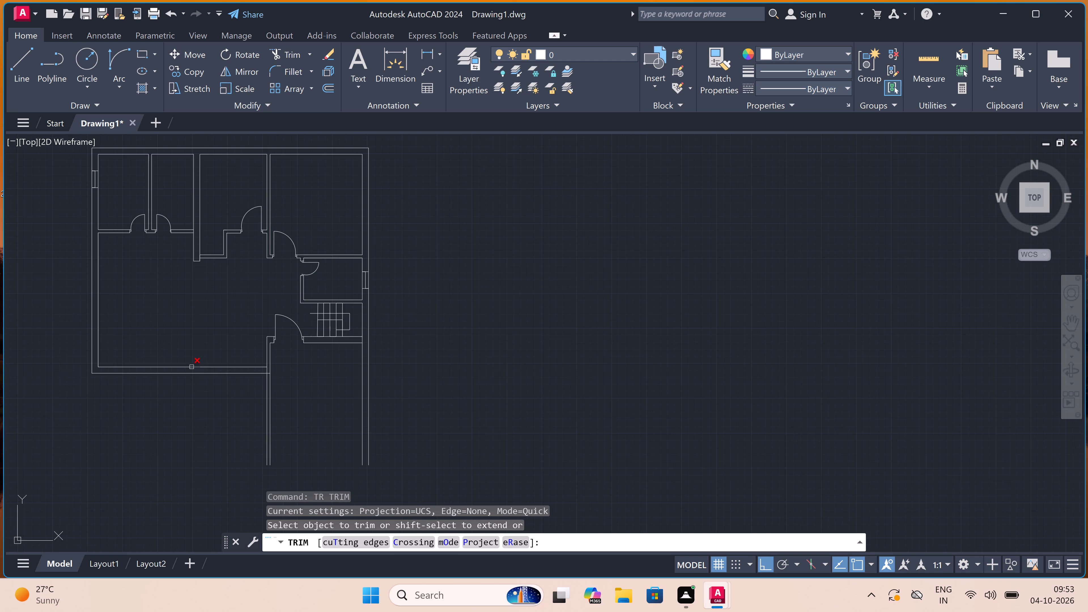
scroll(259, 375, up, 1)
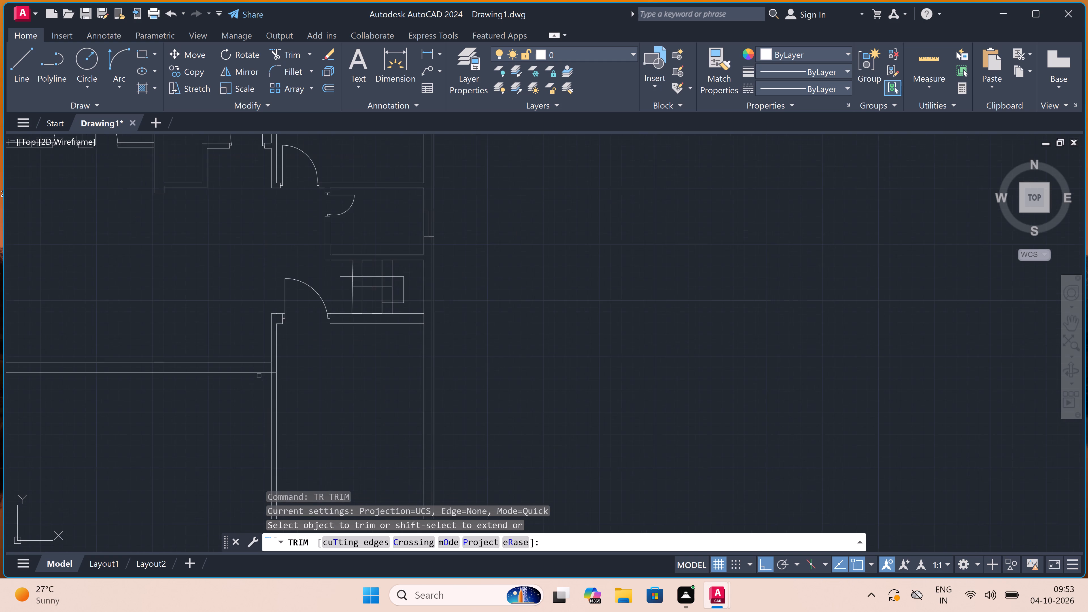
scroll(259, 375, up, 2)
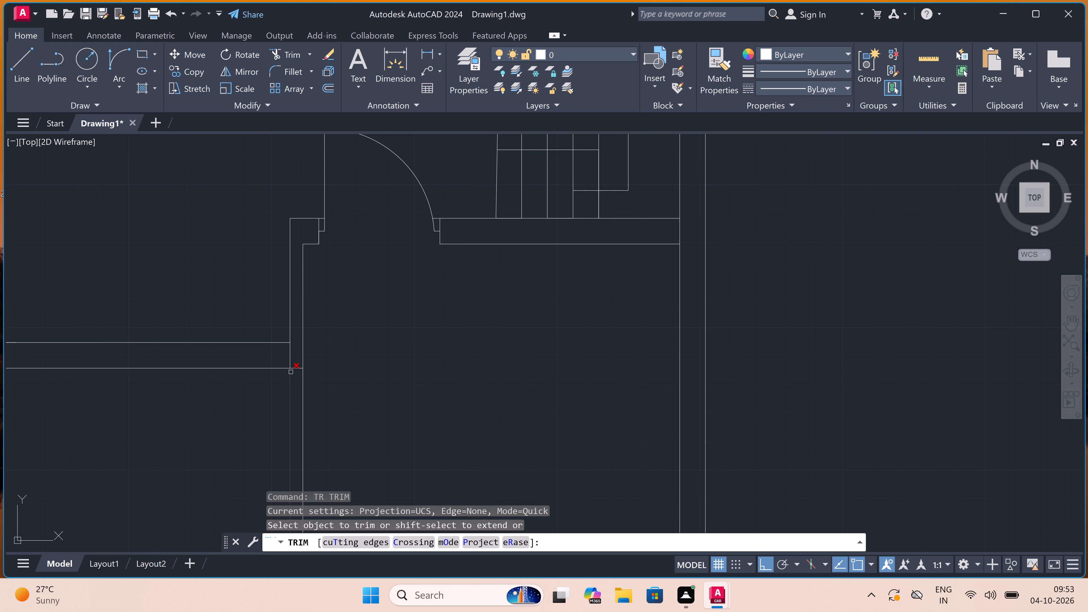
scroll(288, 372, down, 4)
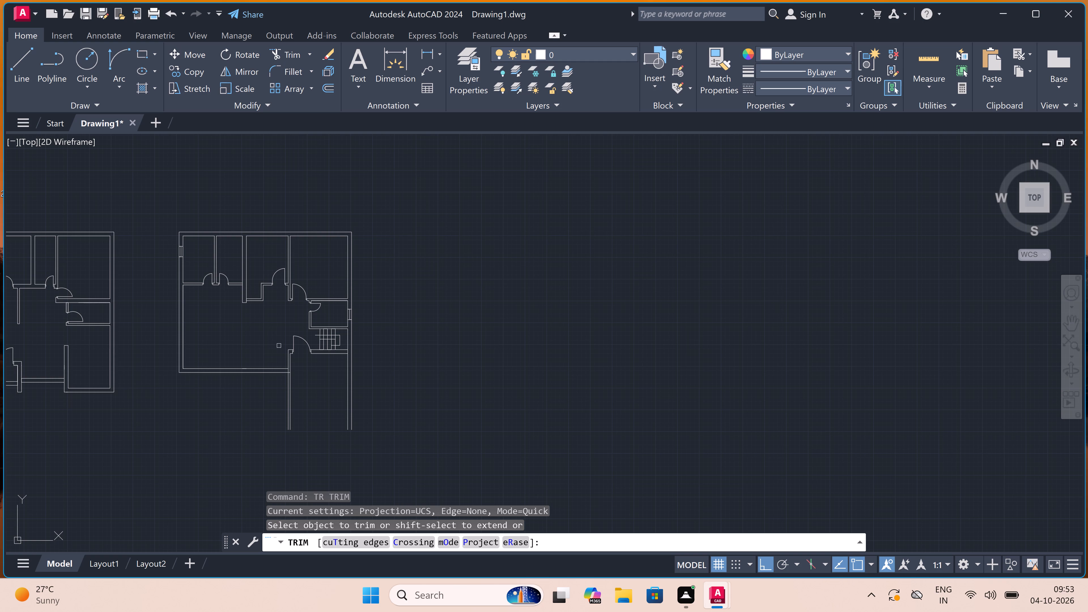
scroll(261, 386, up, 1)
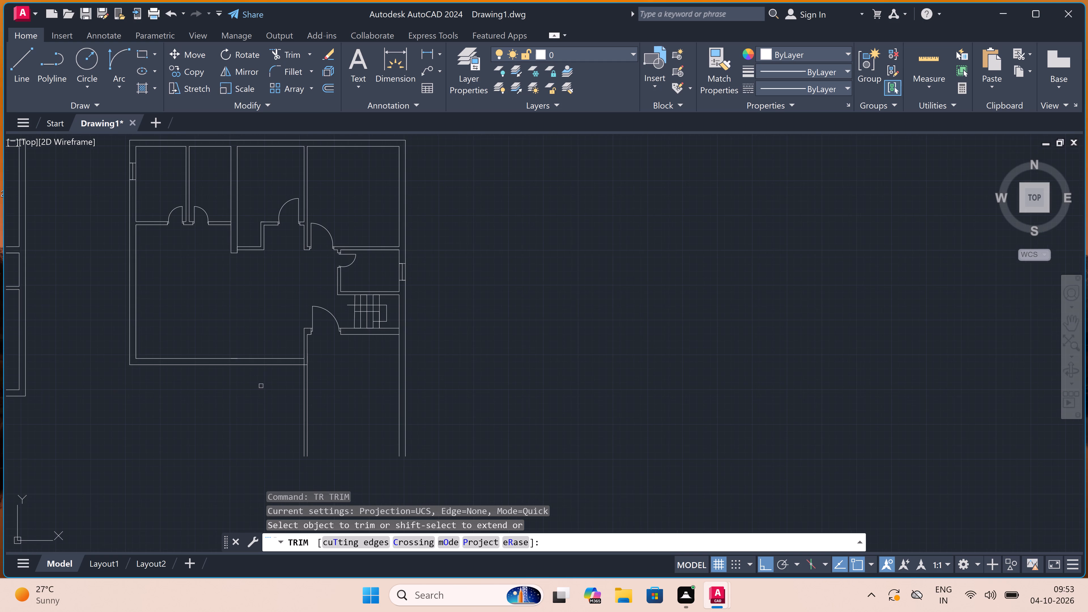
scroll(303, 368, up, 3)
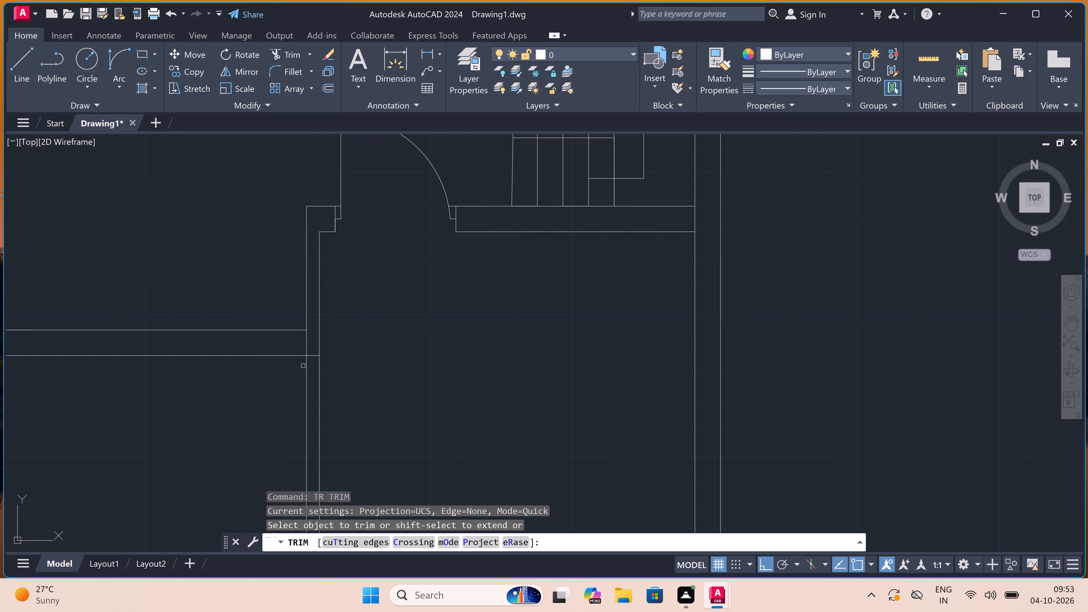
scroll(307, 360, up, 2)
triple_click(313, 364)
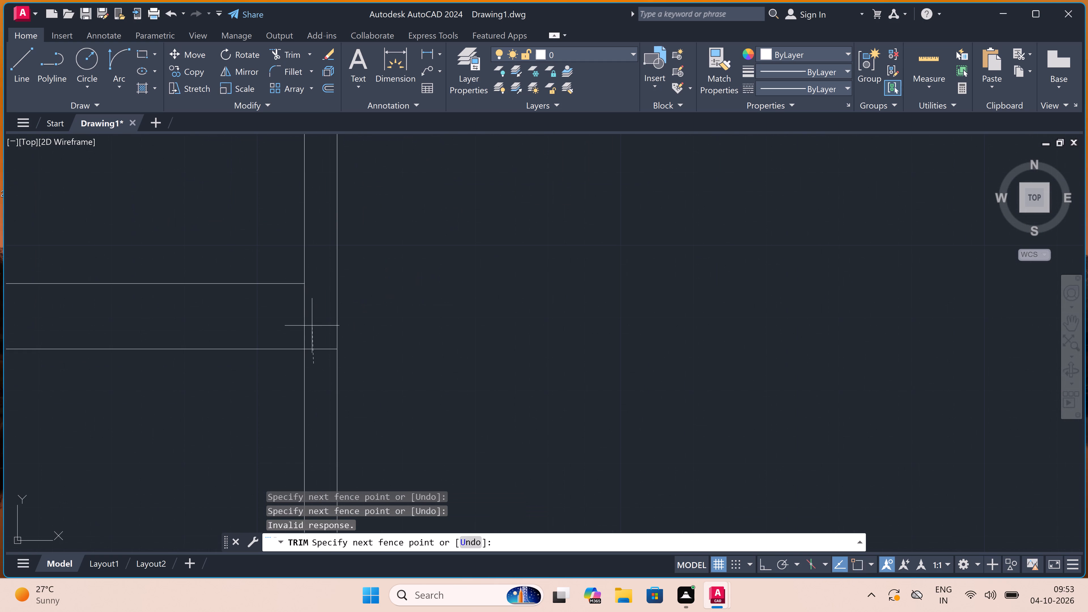
double_click(312, 326)
scroll(312, 326, down, 4)
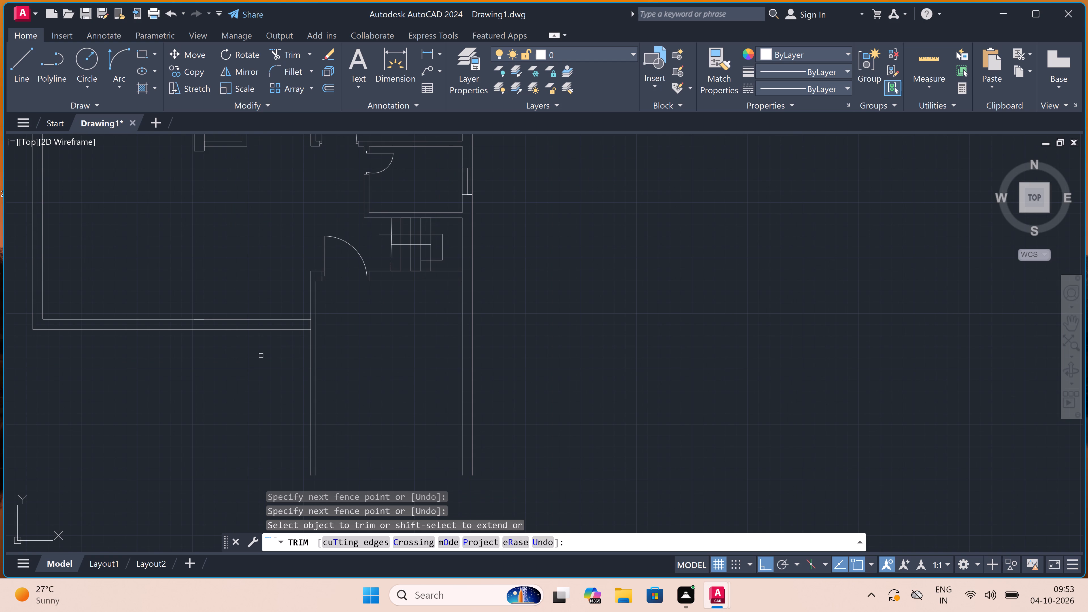
key(Escape)
Draw a line 9' down the right outer wall's inner face from the stair room wall, across to the left wall, 6' beyond and about 6'-3" further.
text(l)
key(space)
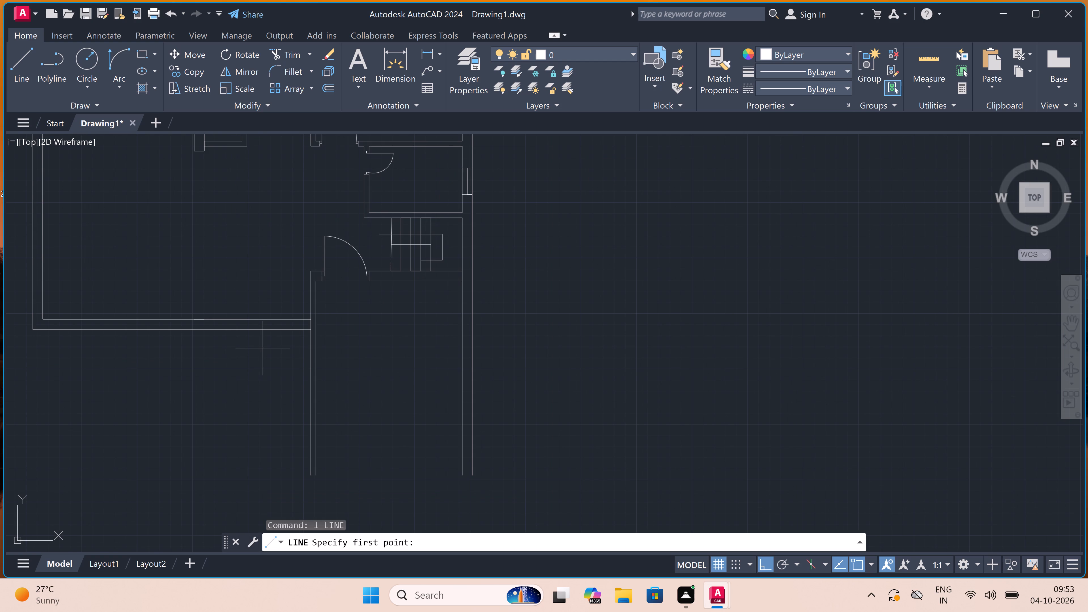
scroll(263, 348, down, 1)
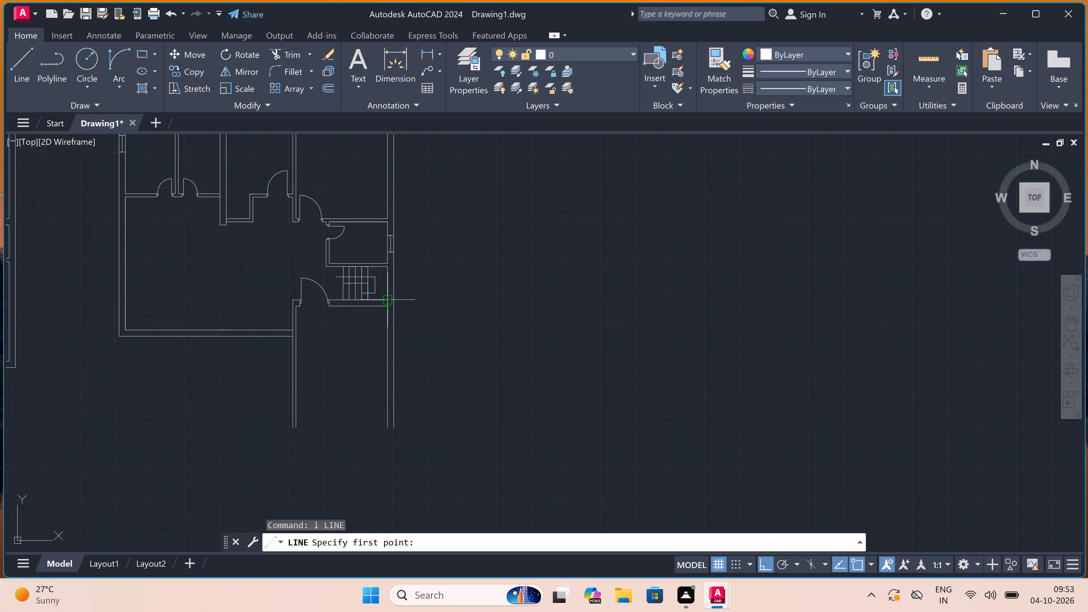
double_click(388, 309)
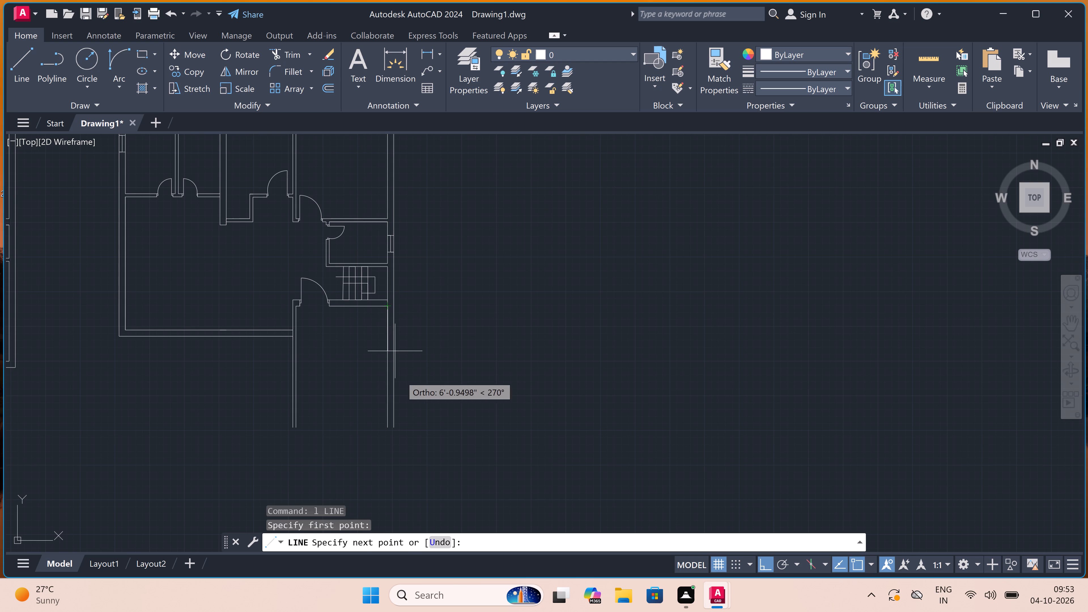
text(9')
key(space)
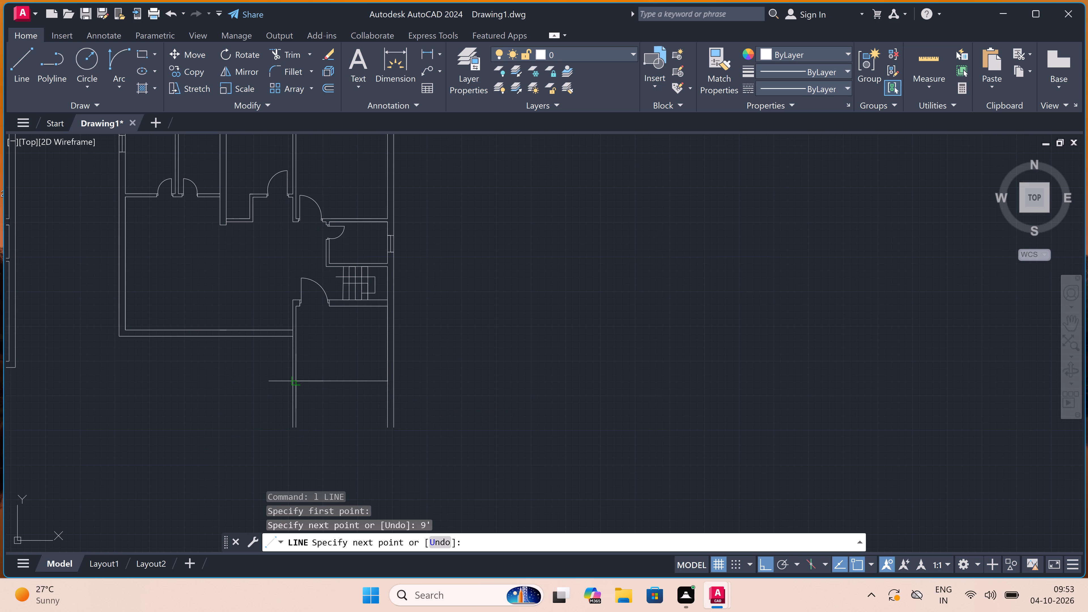
scroll(294, 383, up, 2)
click(301, 381)
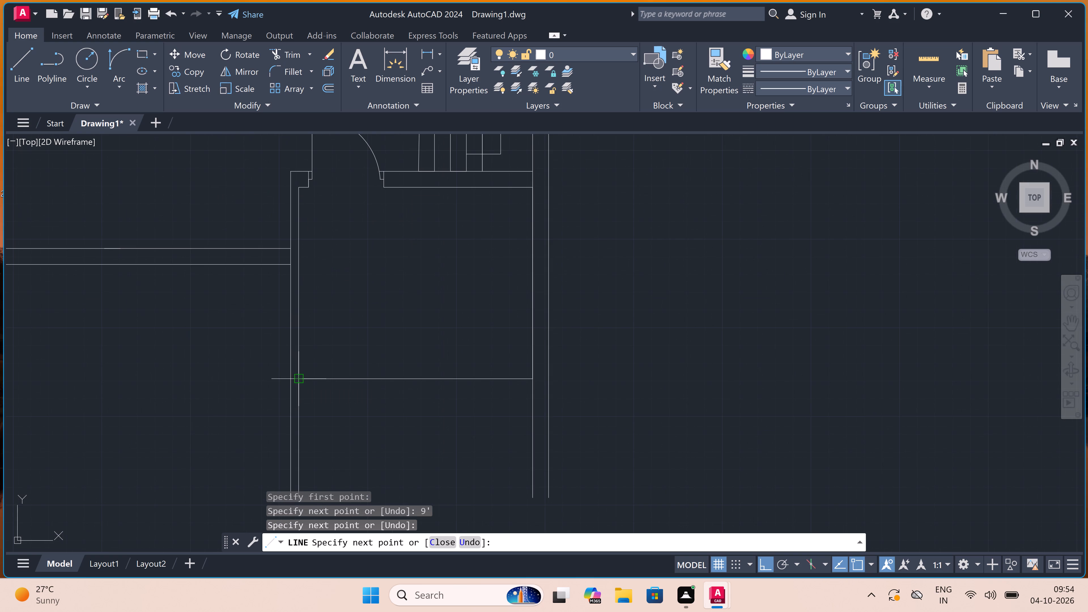
scroll(297, 385, down, 3)
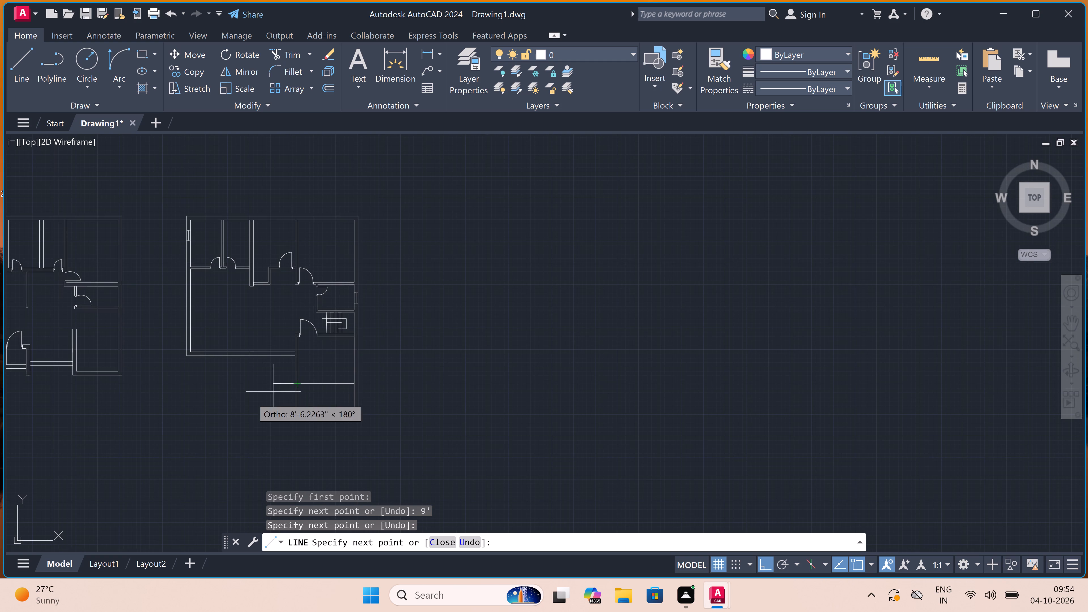
text(6')
key(space)
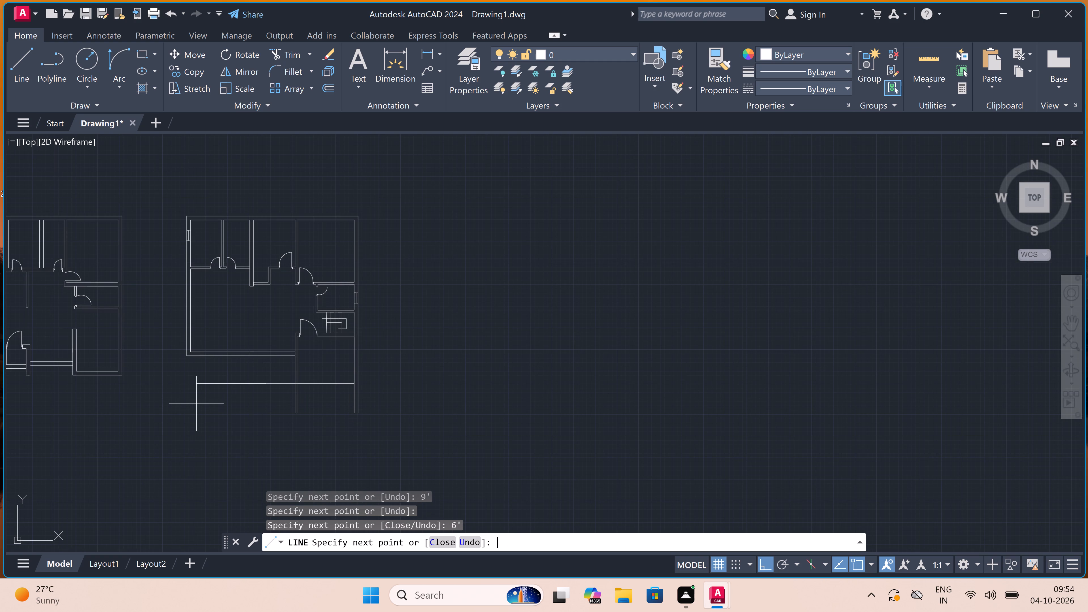
scroll(196, 403, down, 1)
scroll(229, 319, up, 3)
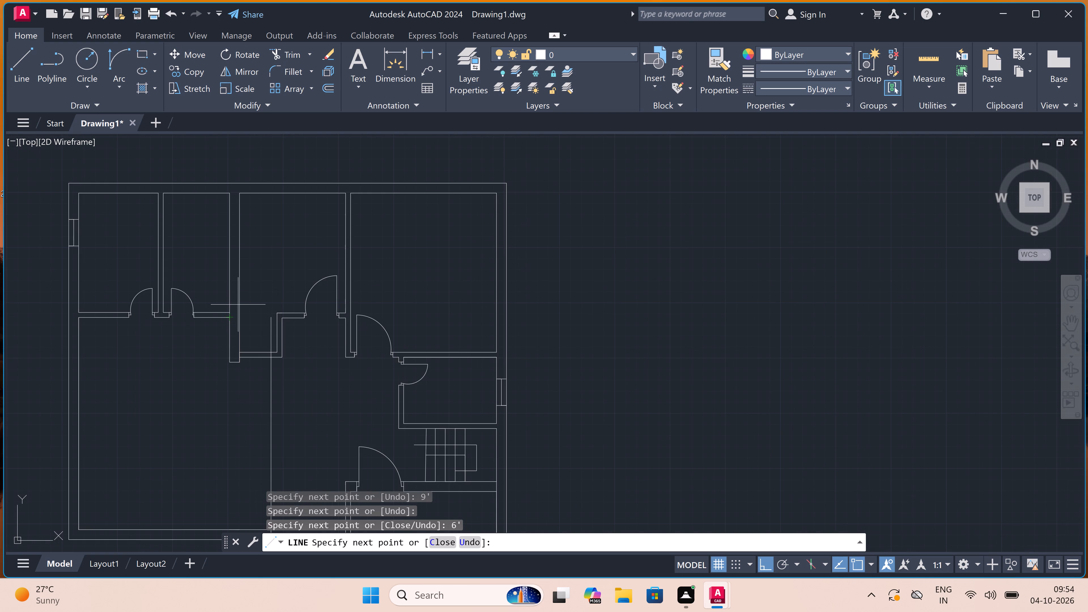
scroll(252, 282, down, 3)
scroll(254, 369, up, 4)
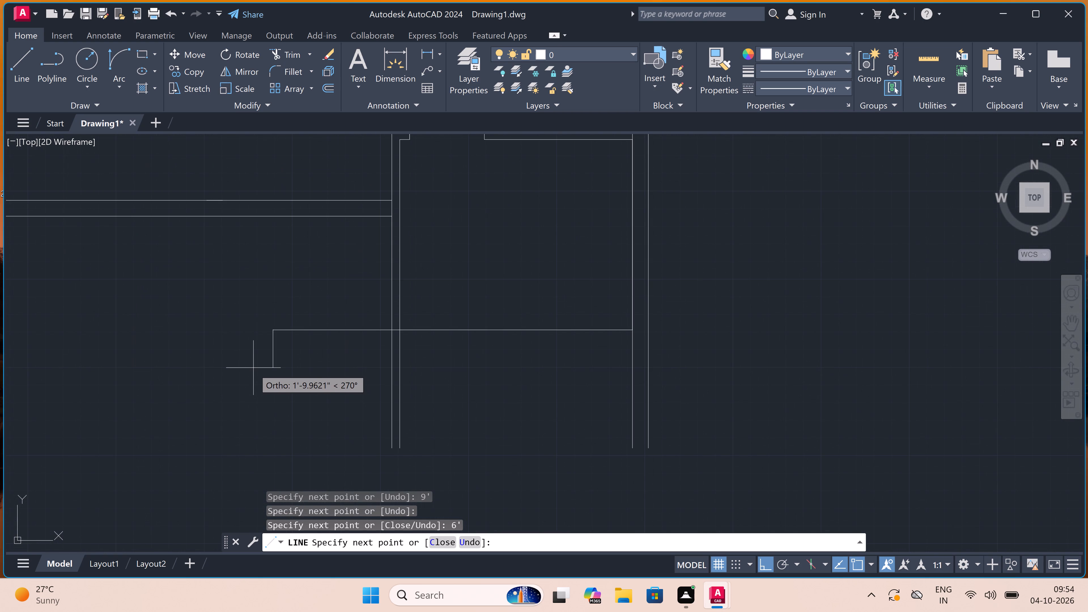
click(139, 360)
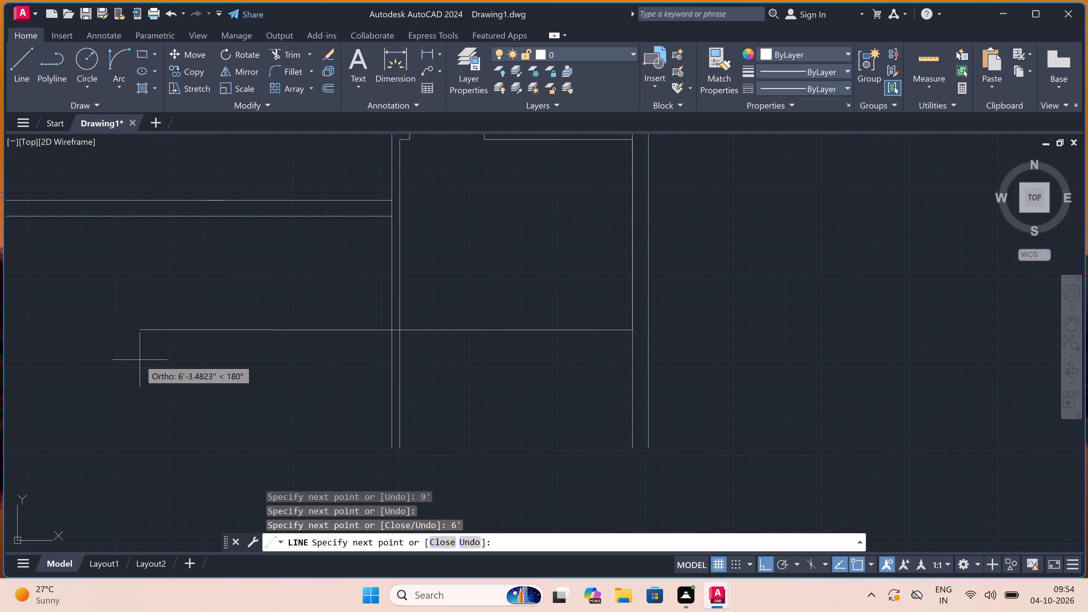
key(Escape)
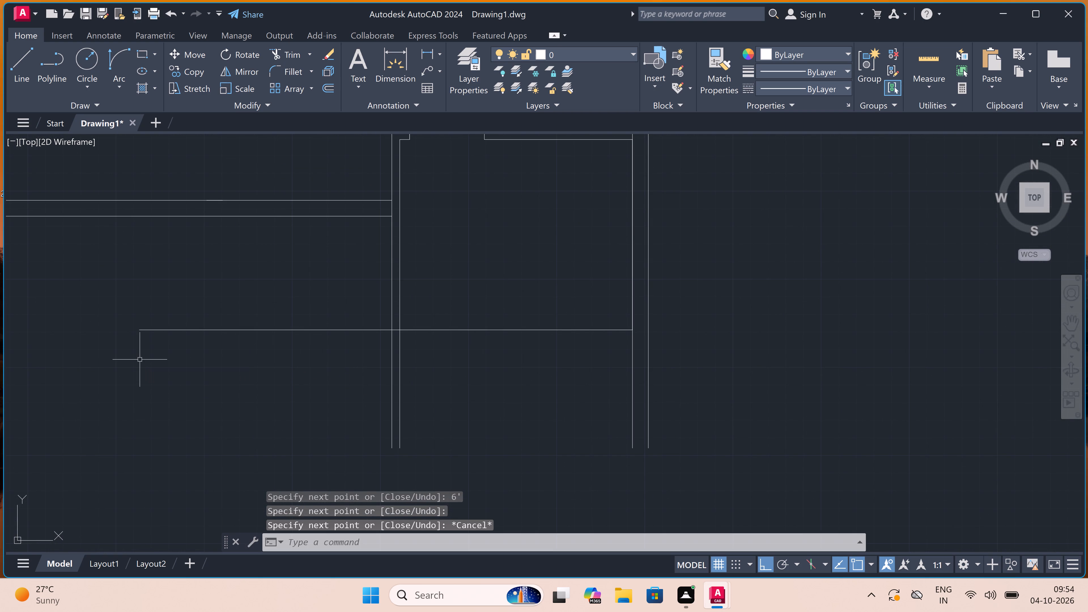
Delete the outer face line of the left wall of the room below the stairs.
scroll(140, 360, down, 2)
scroll(235, 294, up, 2)
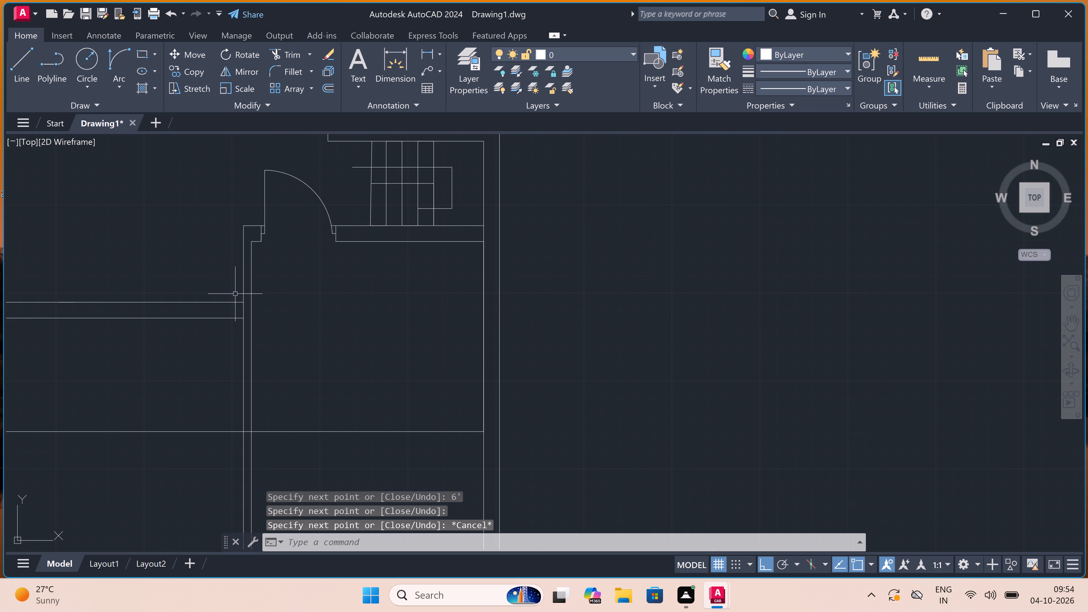
click(244, 295)
key(Delete)
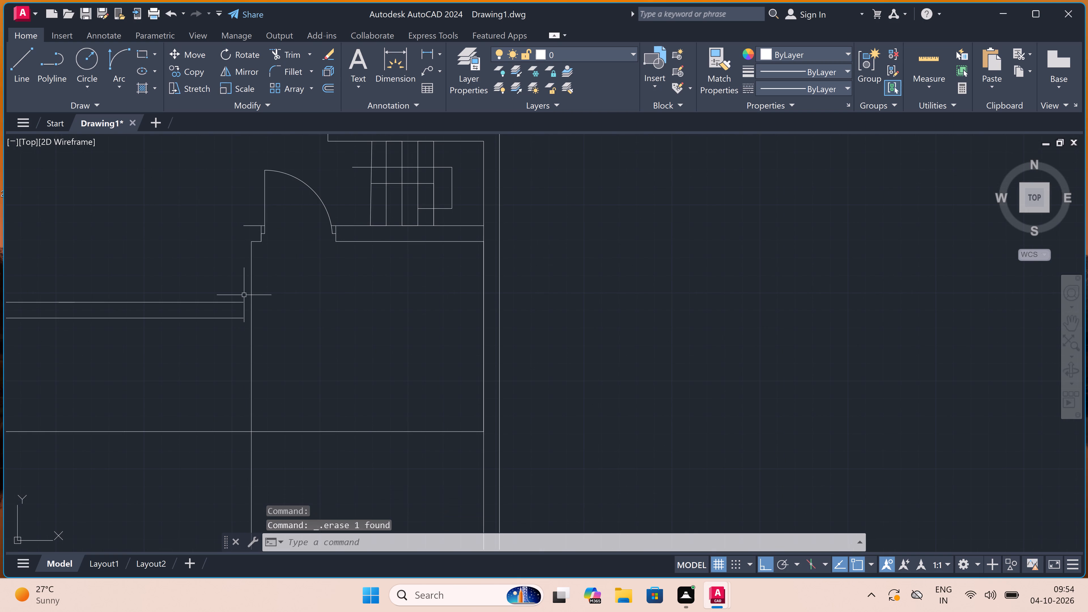
Draw the left wall's outer face below the stairs: a line 9" left from above the inner face's top corner, then down to the bottom line.
text(l)
key(space)
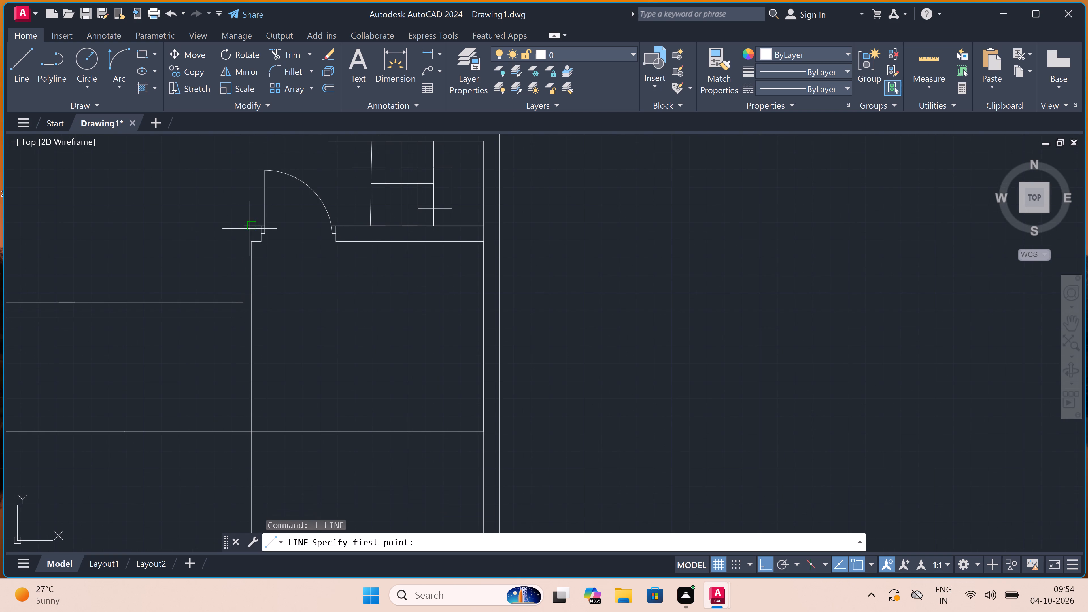
scroll(247, 224, up, 3)
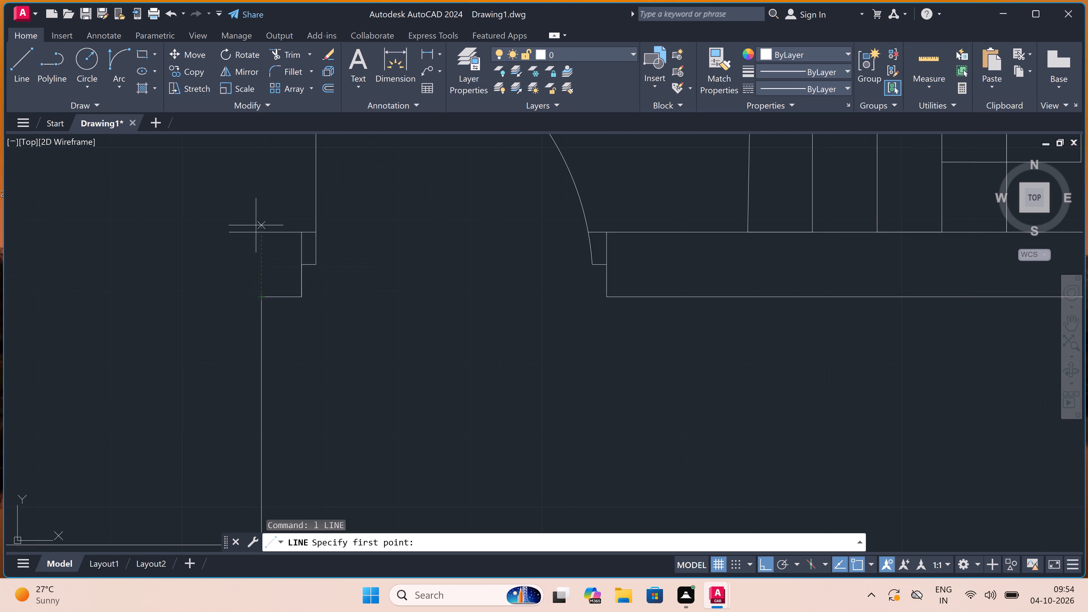
click(263, 229)
key(9)
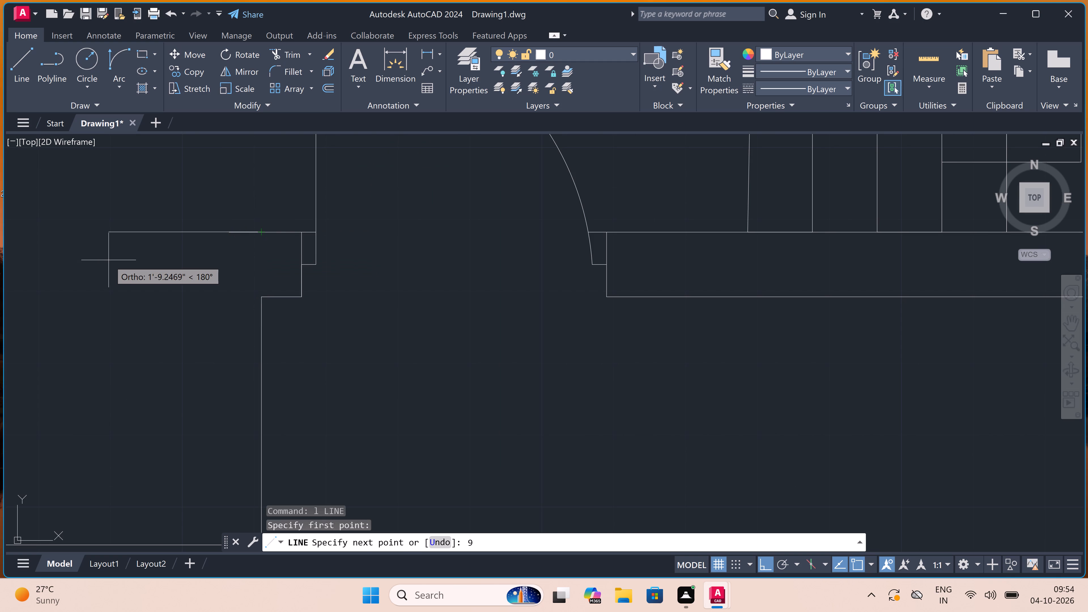
text(")
key(space)
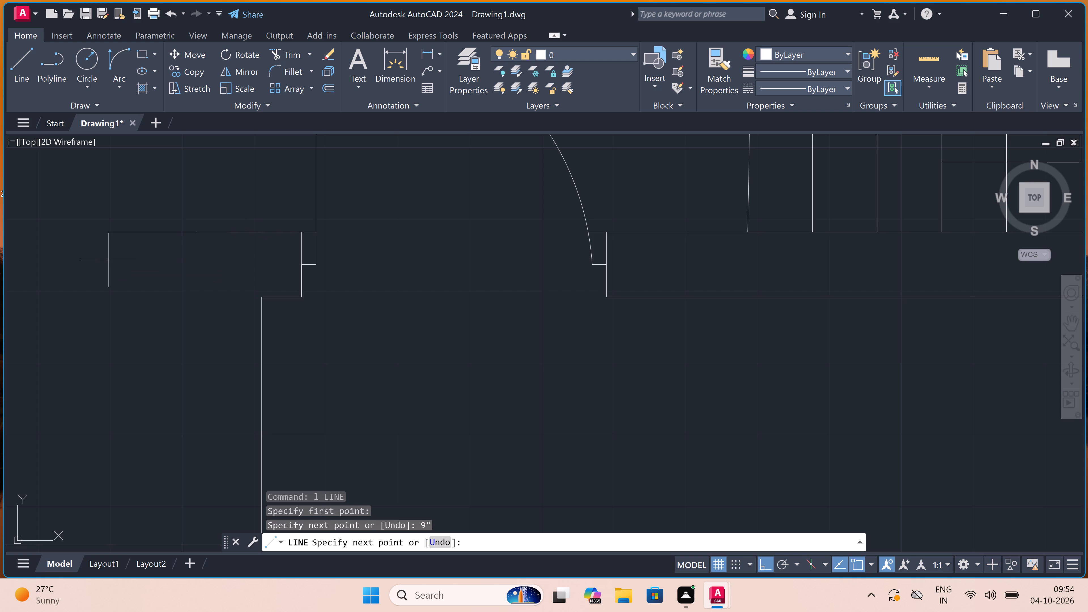
scroll(164, 282, down, 5)
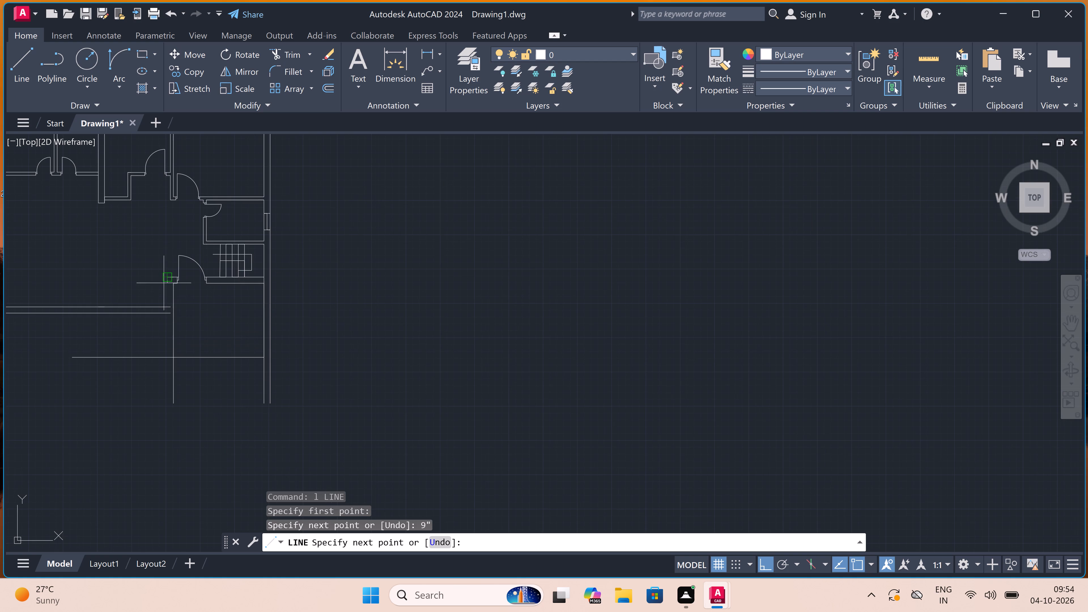
scroll(166, 352, up, 2)
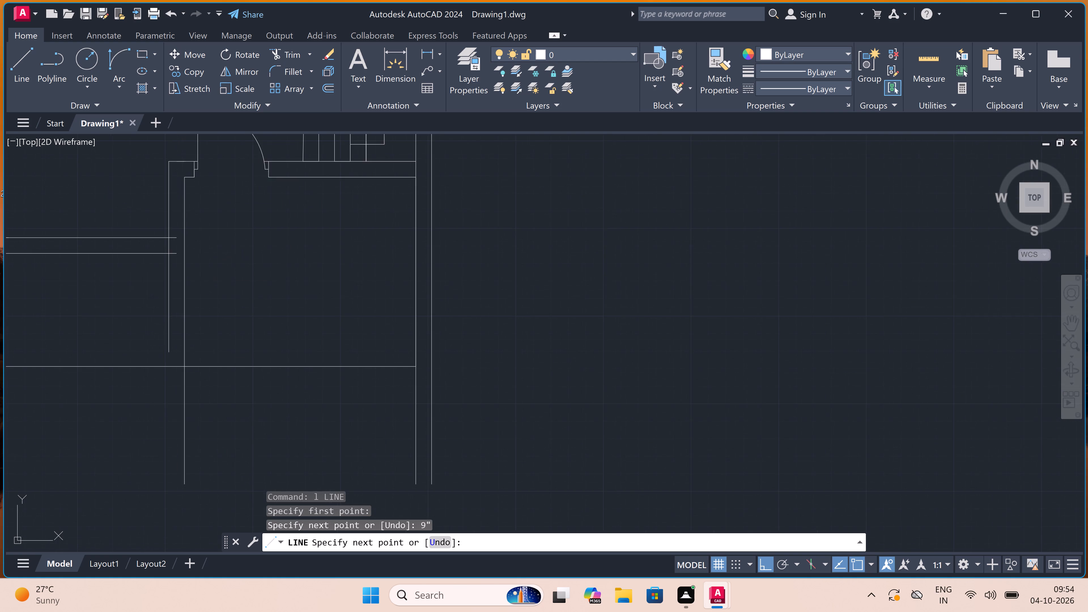
scroll(166, 352, up, 1)
click(166, 377)
scroll(166, 377, down, 3)
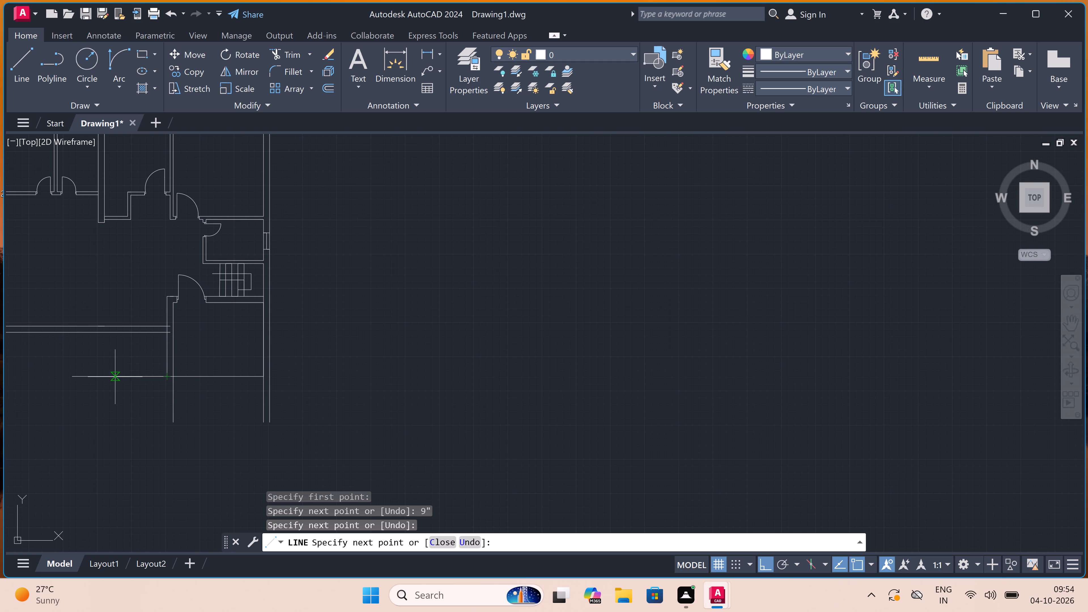
key(Escape)
Trim the left wall's and right outer wall's inner face lines where they extend below the room's bottom line.
text(tr)
key(space)
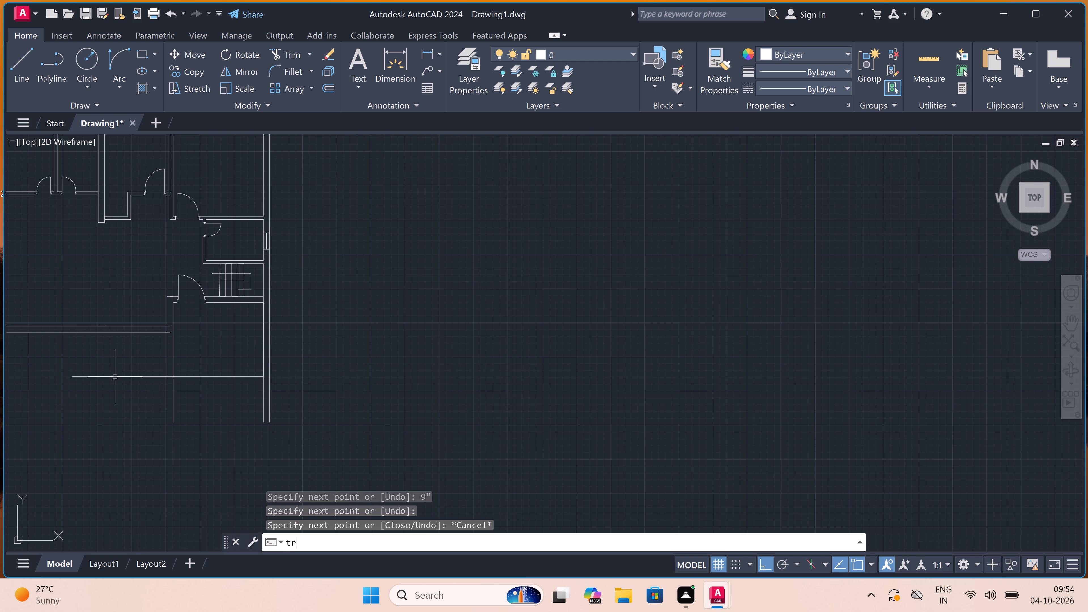
click(129, 386)
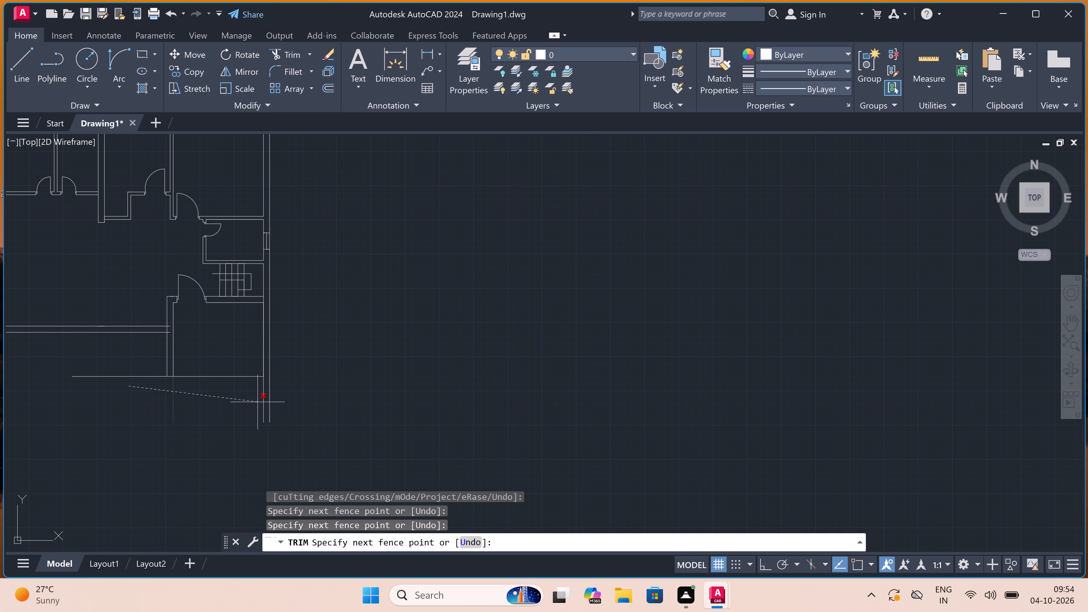
click(263, 395)
click(263, 394)
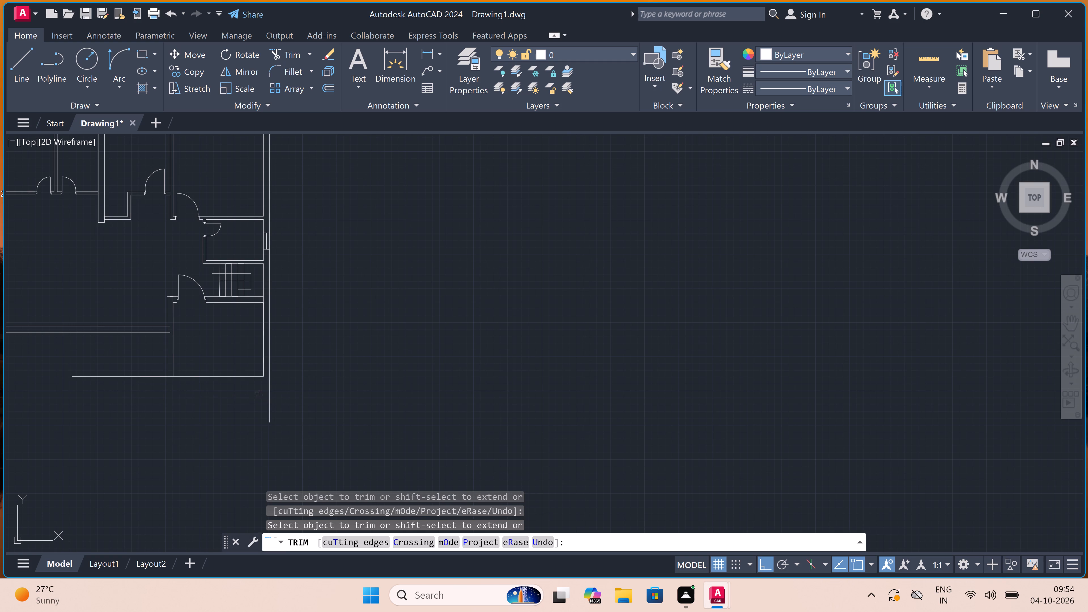
Trim the ends of the main house's two bottom wall lines that project past the outer face of the lower room's left wall.
scroll(157, 330, up, 3)
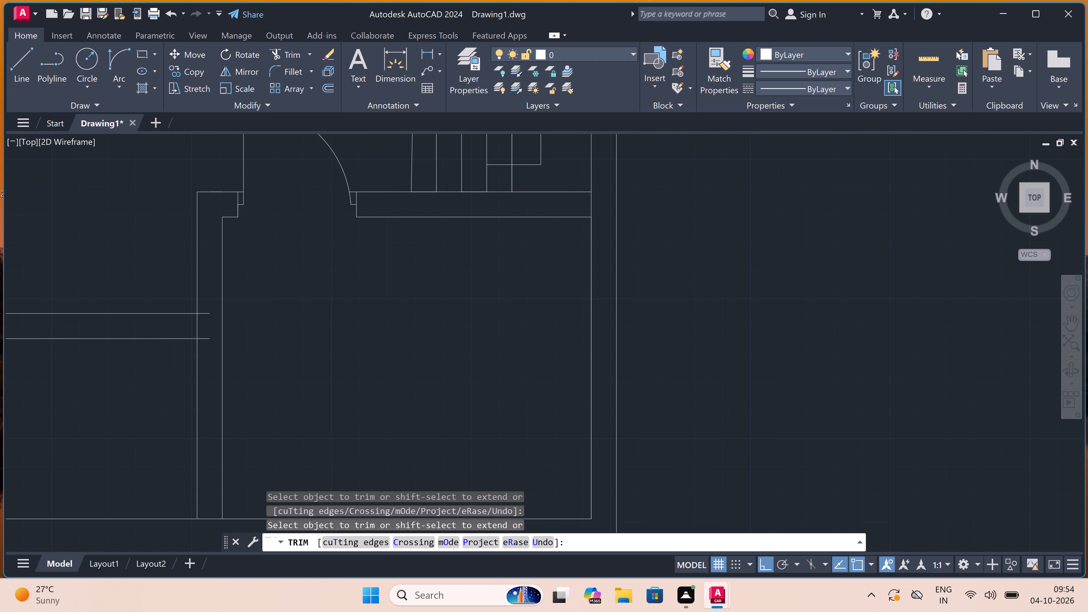
scroll(188, 325, up, 1)
click(212, 364)
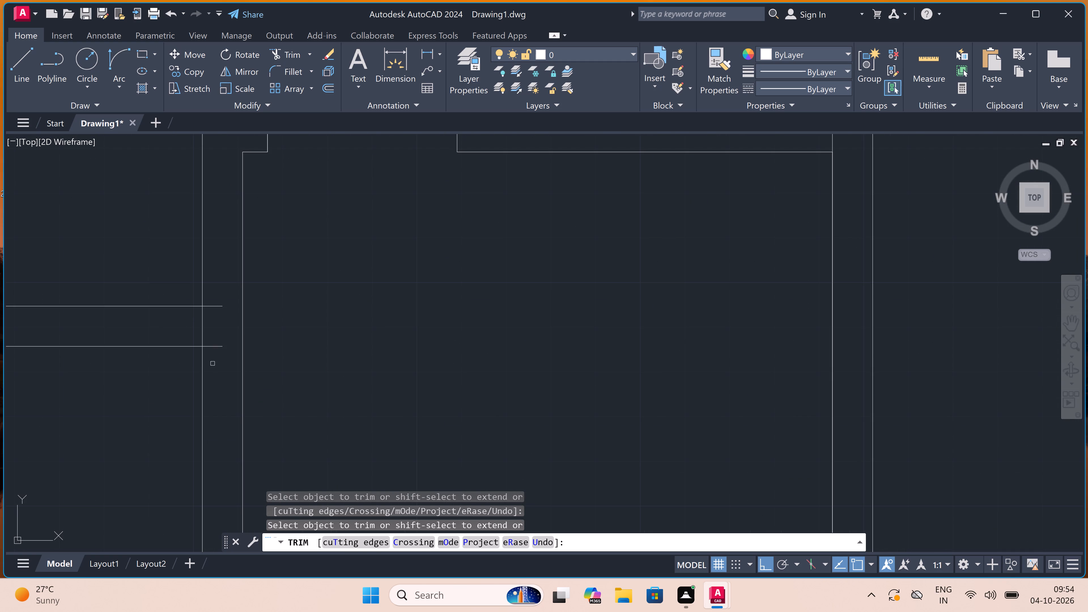
click(213, 290)
click(213, 316)
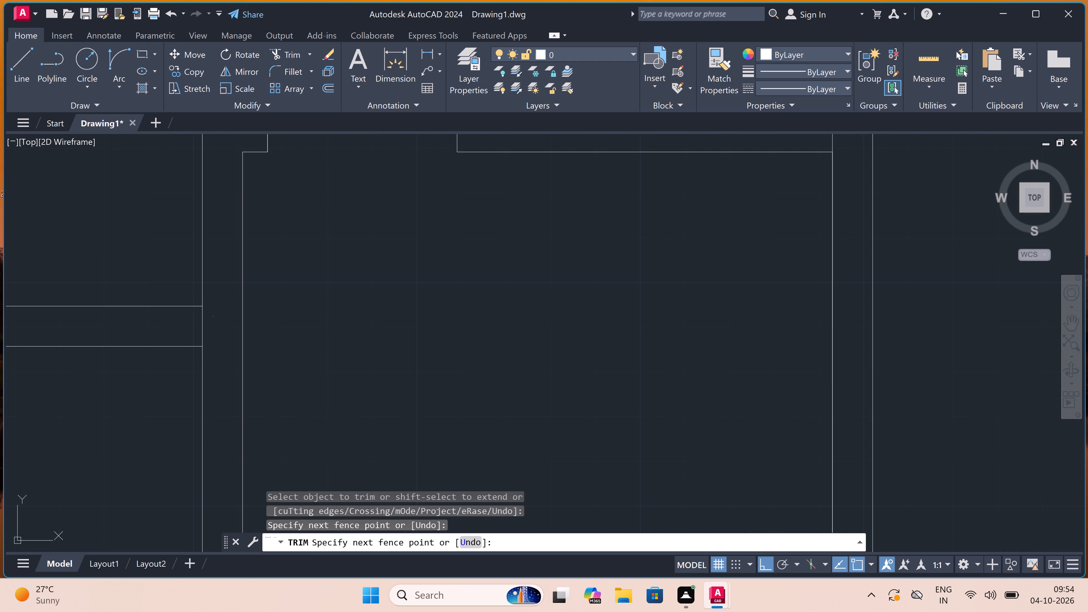
click(213, 316)
scroll(213, 316, down, 5)
scroll(214, 323, up, 2)
click(214, 324)
scroll(223, 389, down, 3)
scroll(223, 410, up, 3)
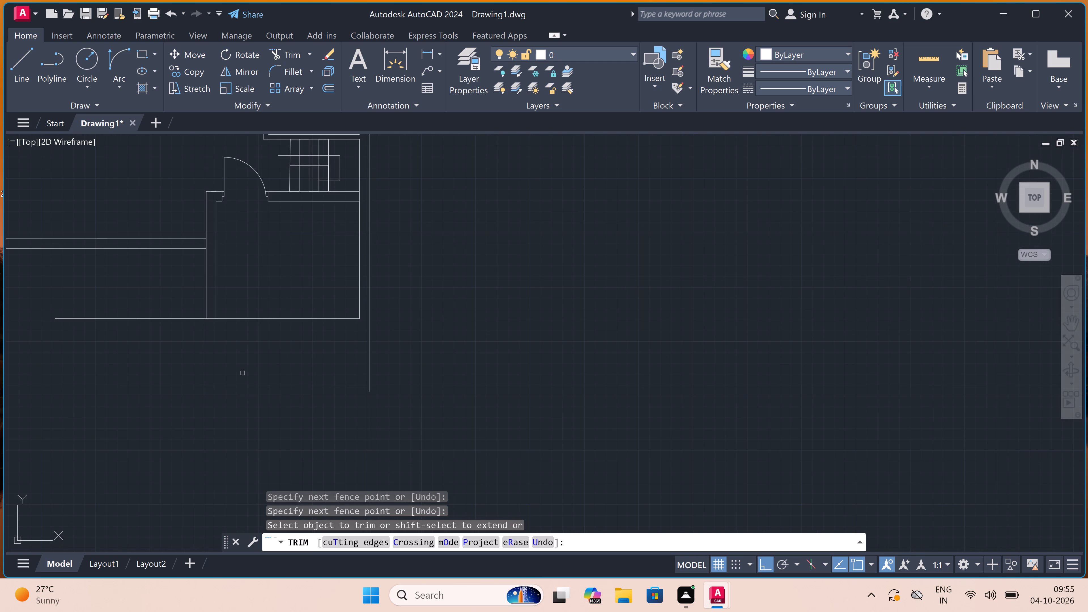
key(Escape)
Offset the three segments of the lower room's bottom line 9" downward.
text(o)
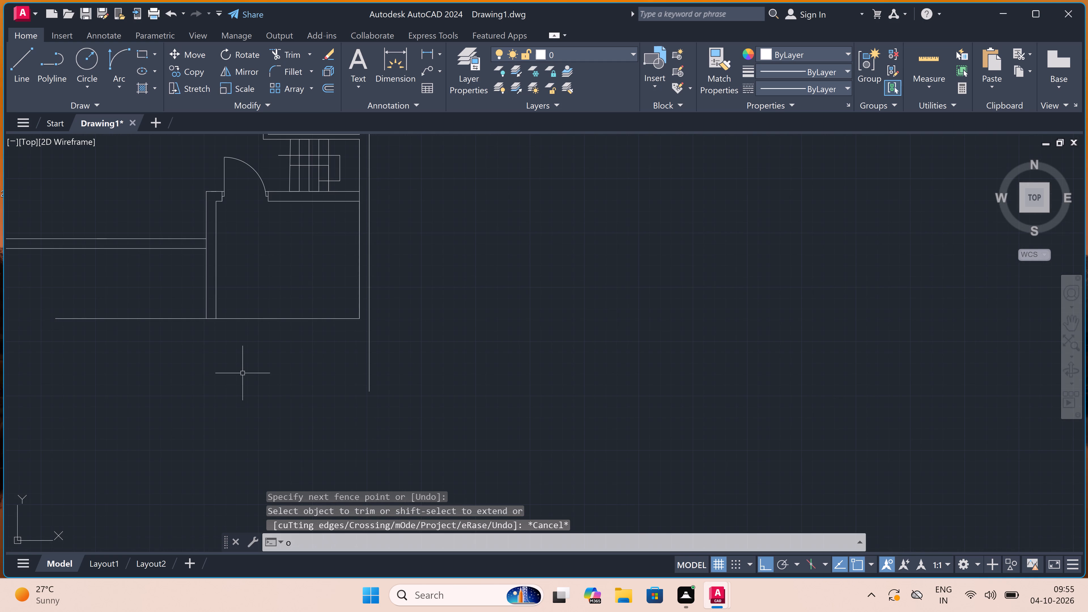
key(space)
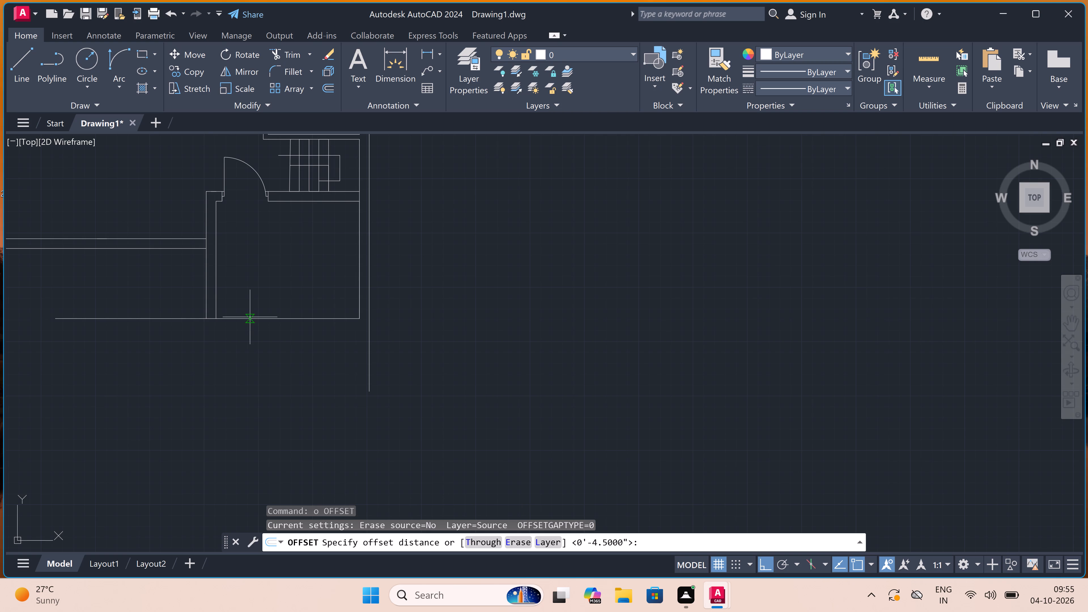
click(250, 317)
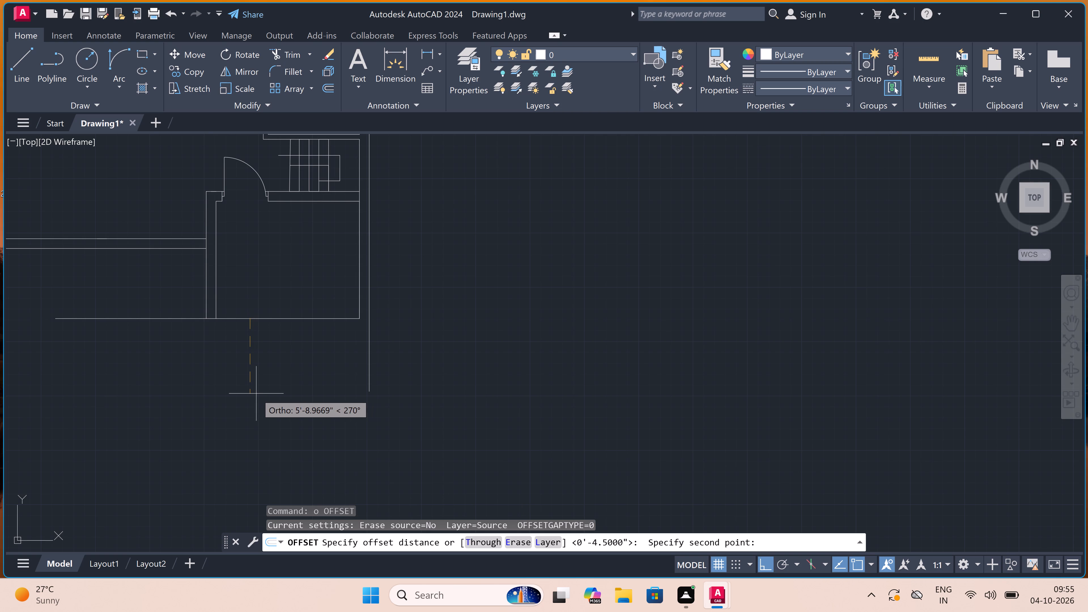
text(9")
key(space)
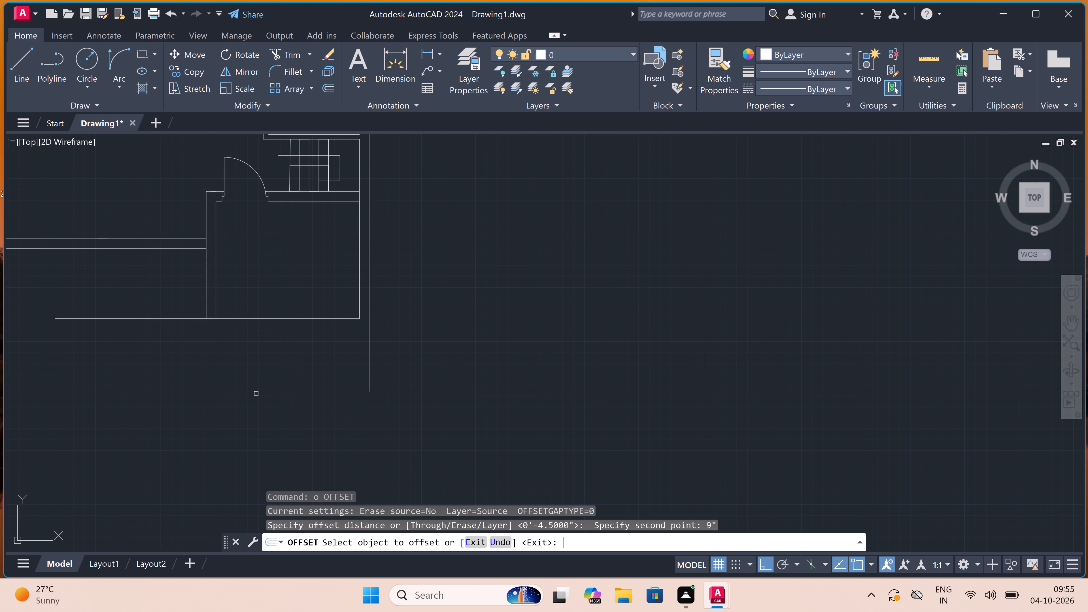
click(263, 319)
click(271, 374)
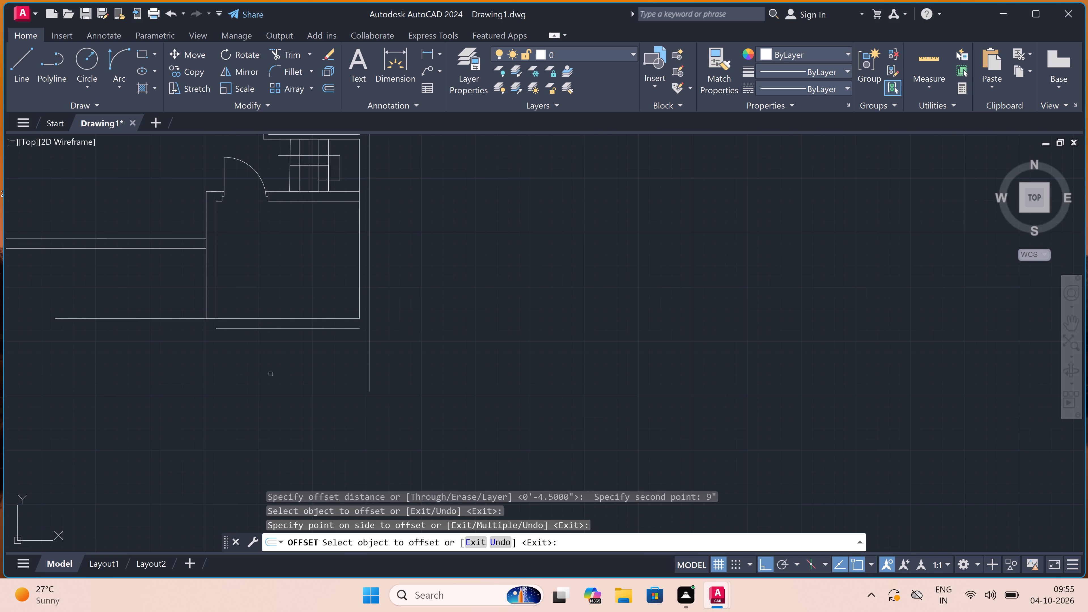
click(182, 319)
click(180, 343)
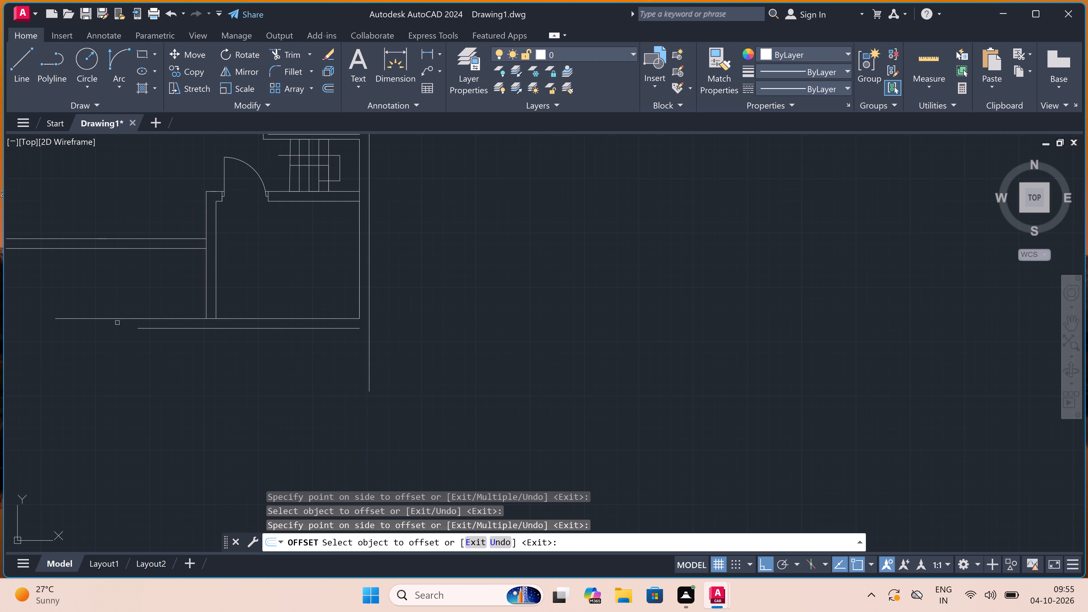
drag(112, 318, 112, 333)
click(112, 341)
key(Escape)
Extend the lower bottom wall line to the outer face of the right outer wall.
text(ex)
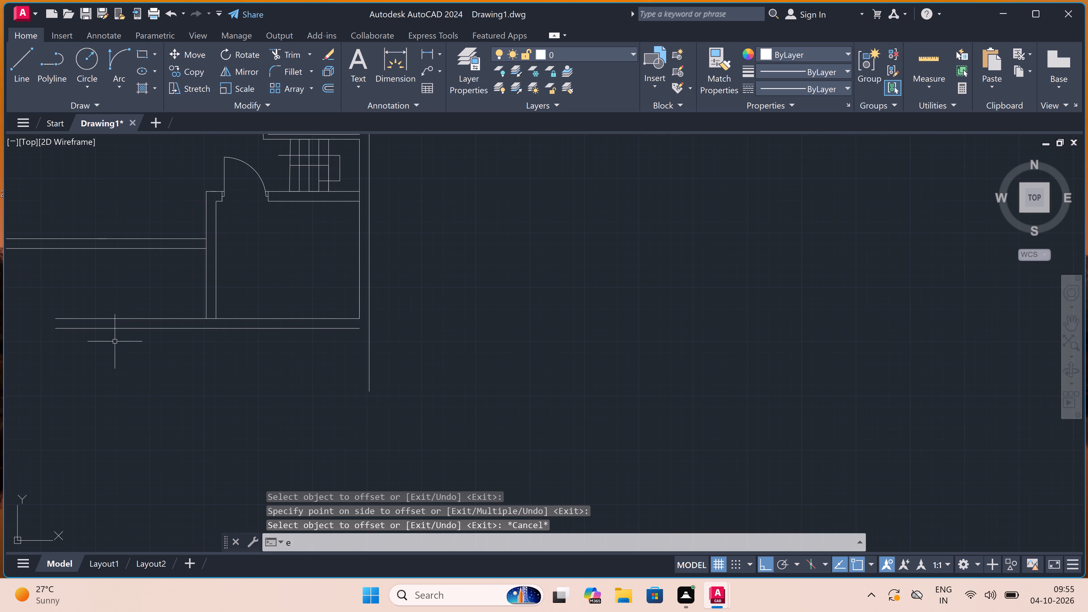
key(space)
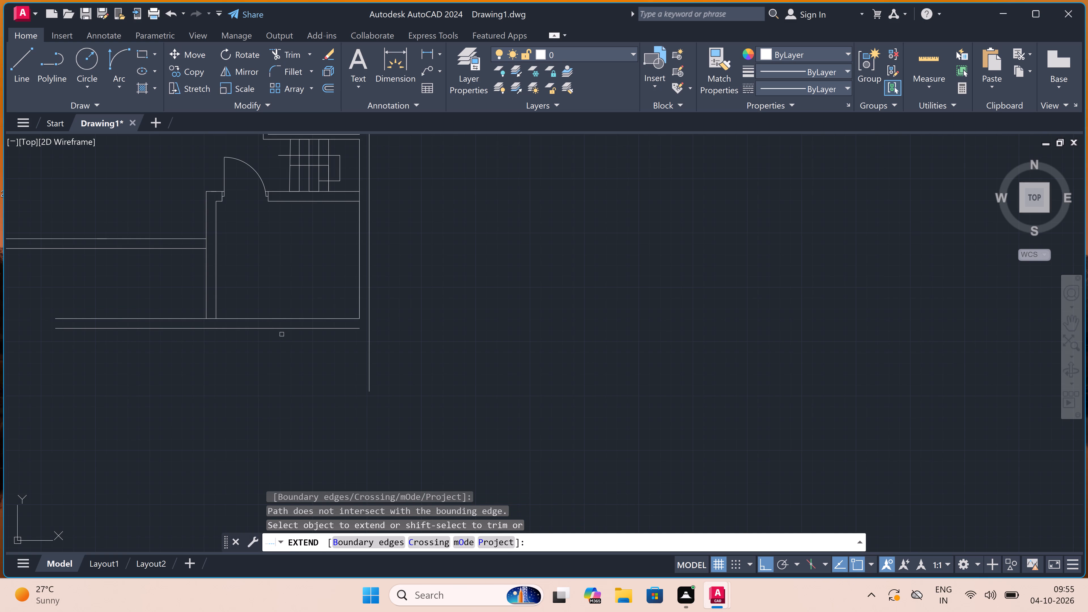
click(284, 308)
click(299, 372)
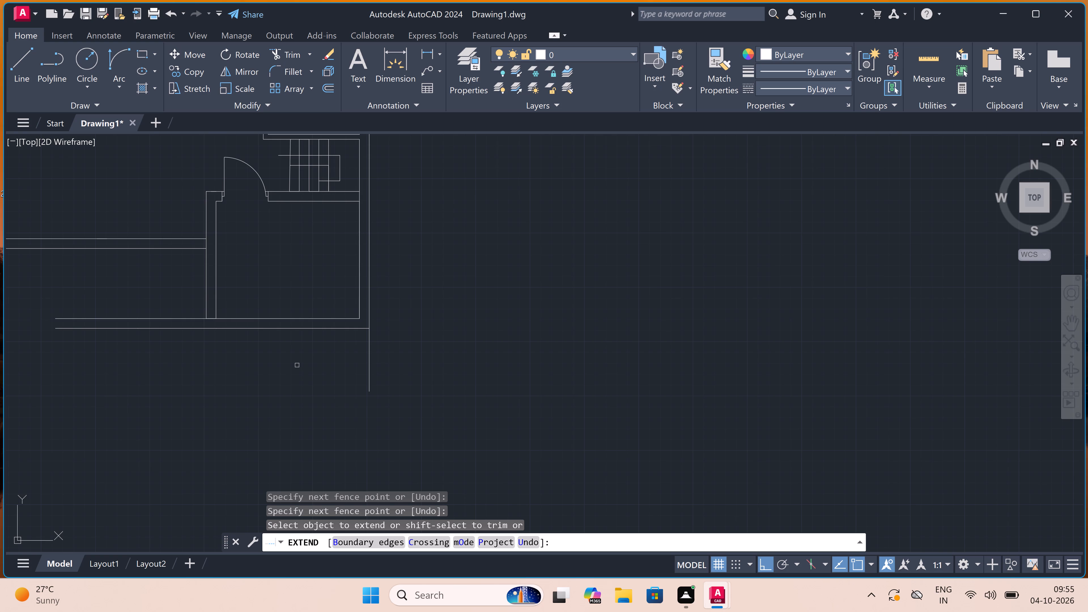
key(Escape)
Trim the right outer wall's outer face line below the new bottom wall.
text(tr)
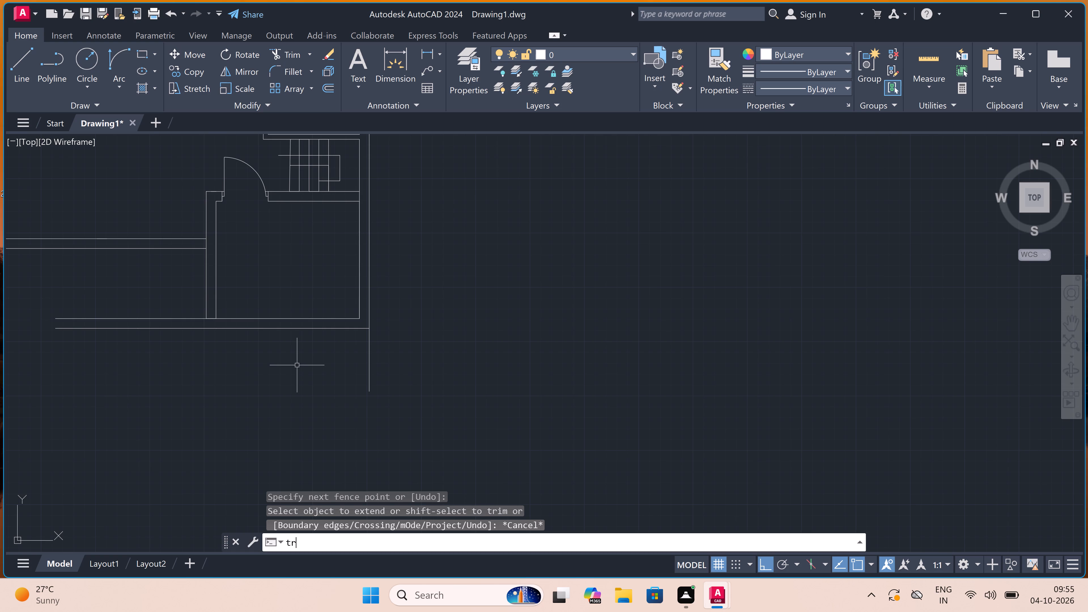
key(space)
click(343, 366)
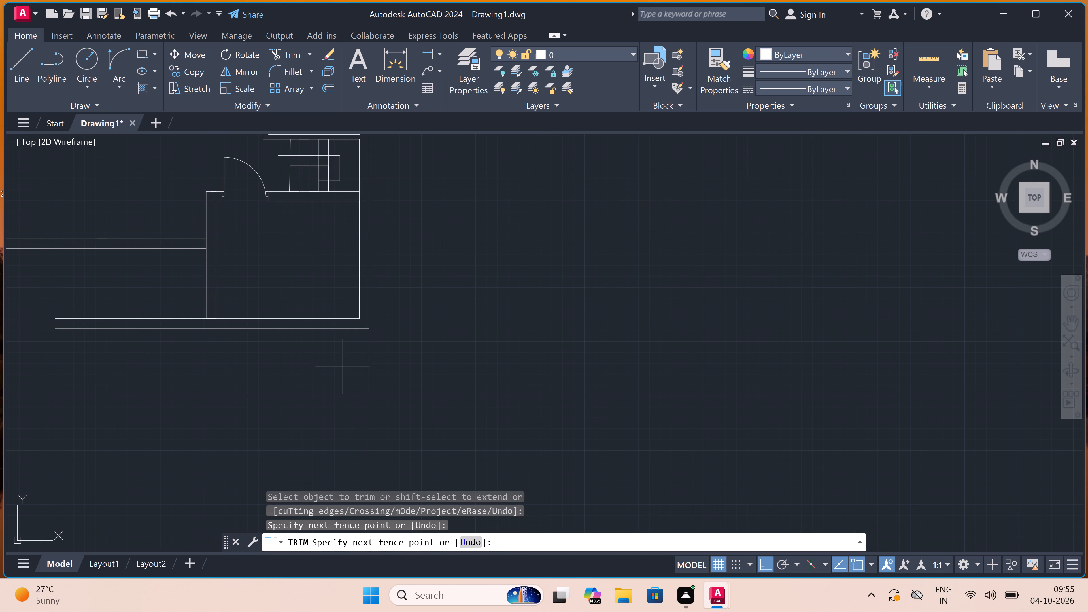
click(422, 341)
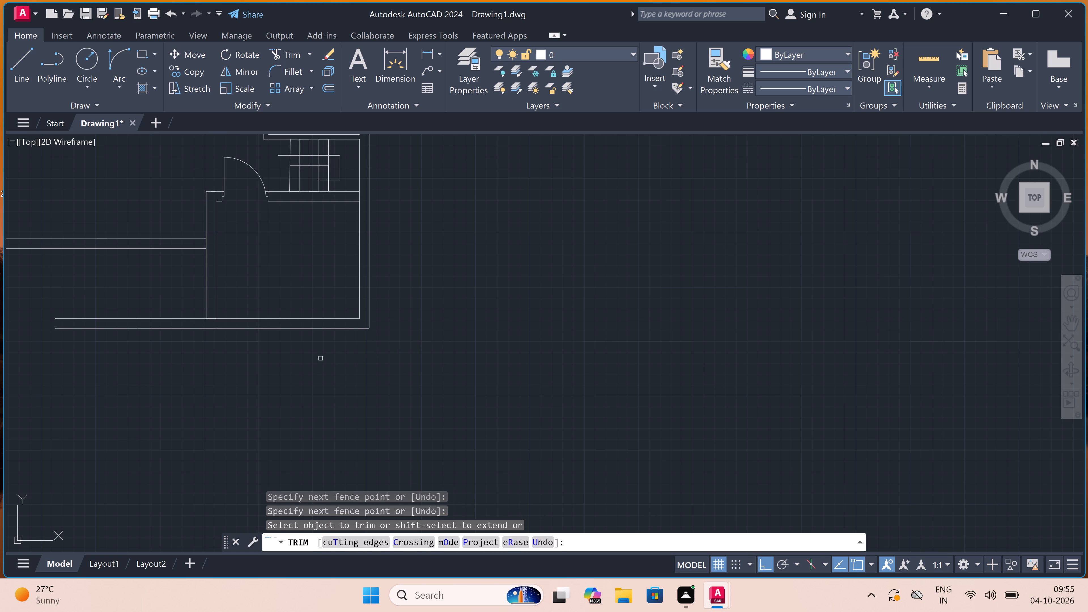
scroll(279, 363, down, 2)
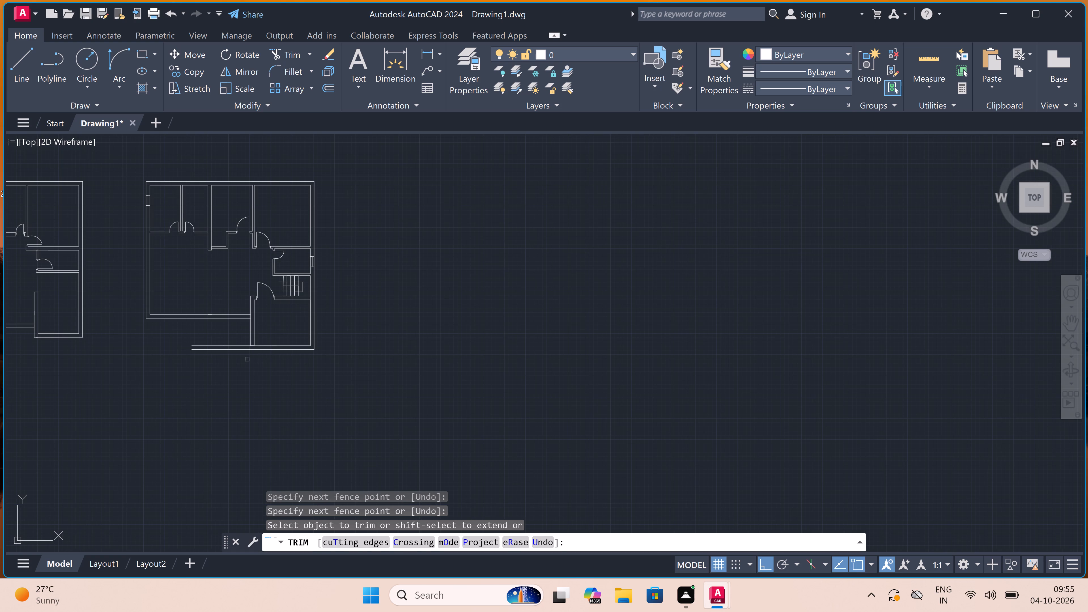
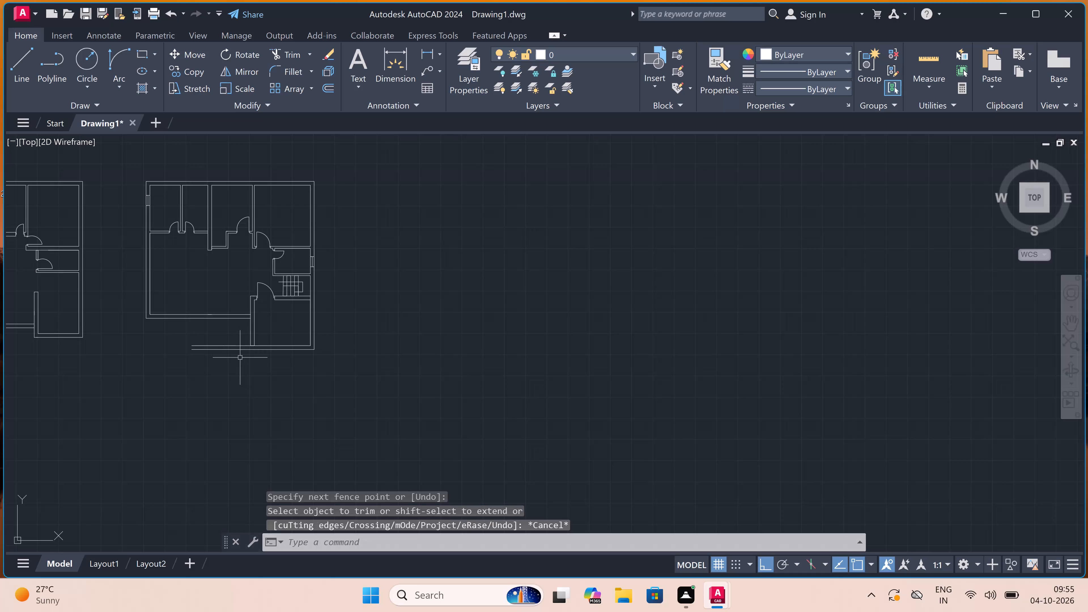
Extend both lines of the central interior wall, left of the stepped wall, down through the main bottom wall to the lower bottom wall.
scroll(239, 355, up, 2)
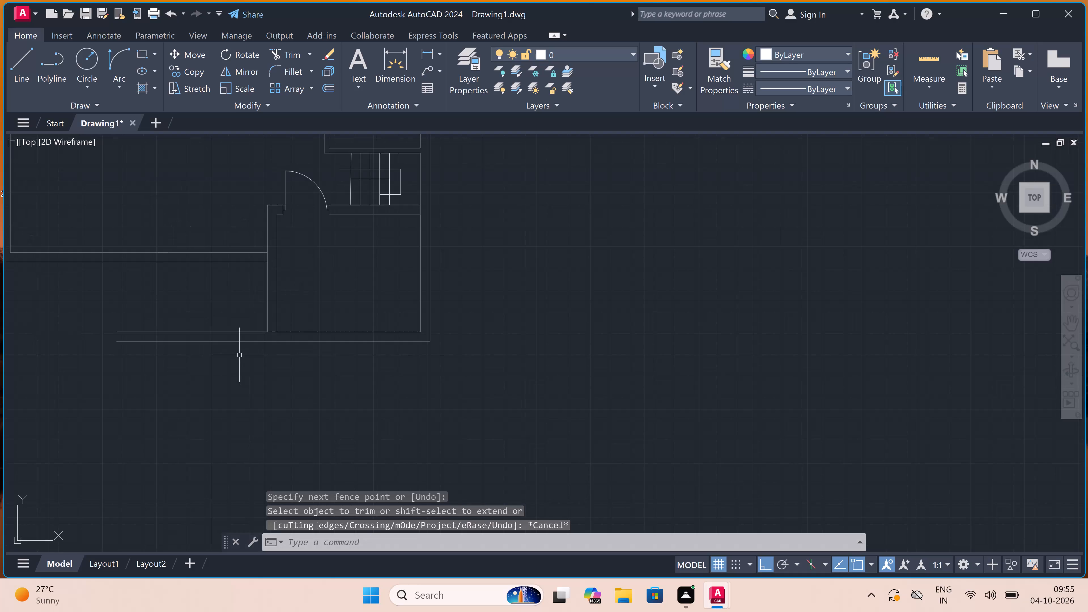
scroll(239, 355, down, 1)
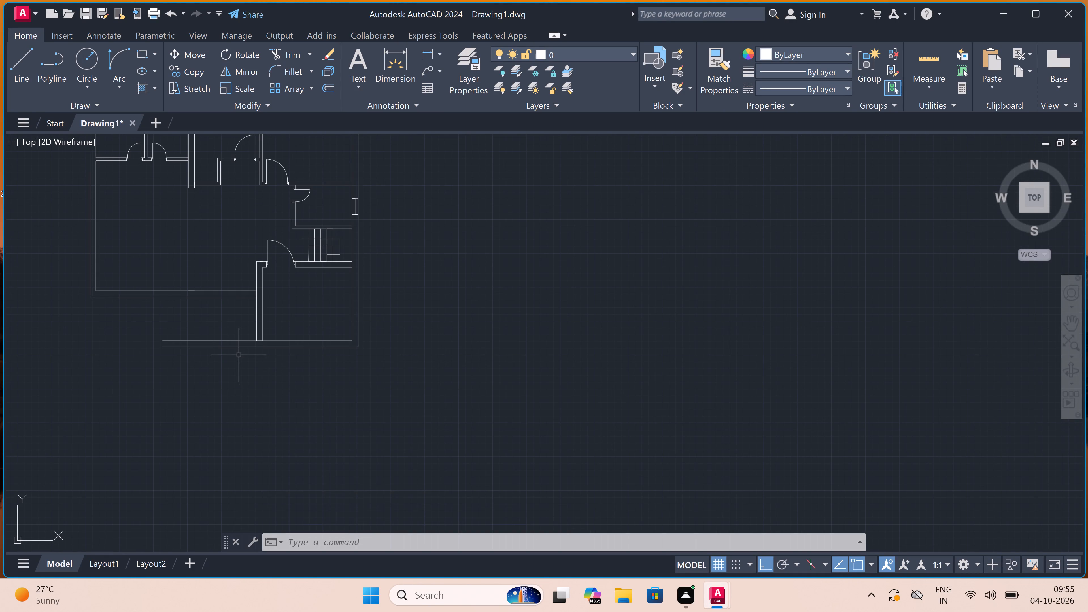
scroll(239, 355, up, 1)
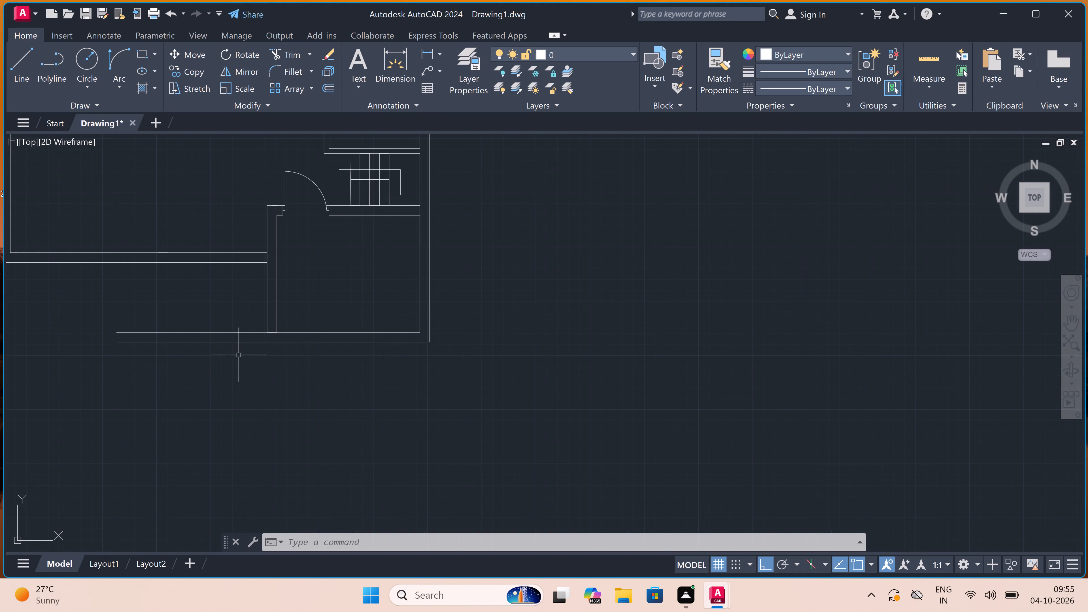
scroll(239, 354, down, 1)
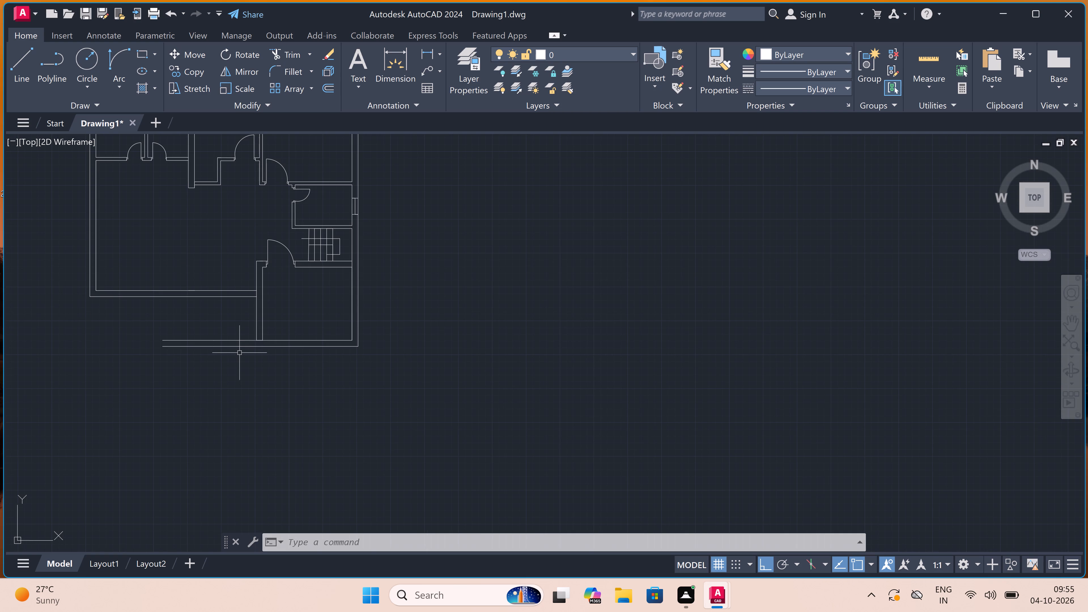
text(ex)
key(space)
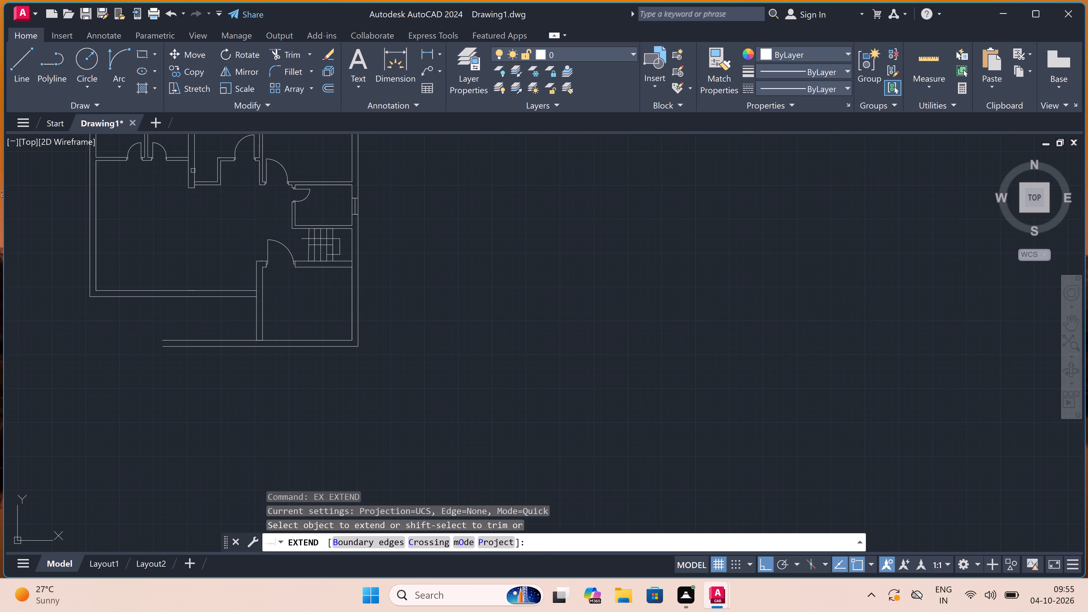
click(199, 161)
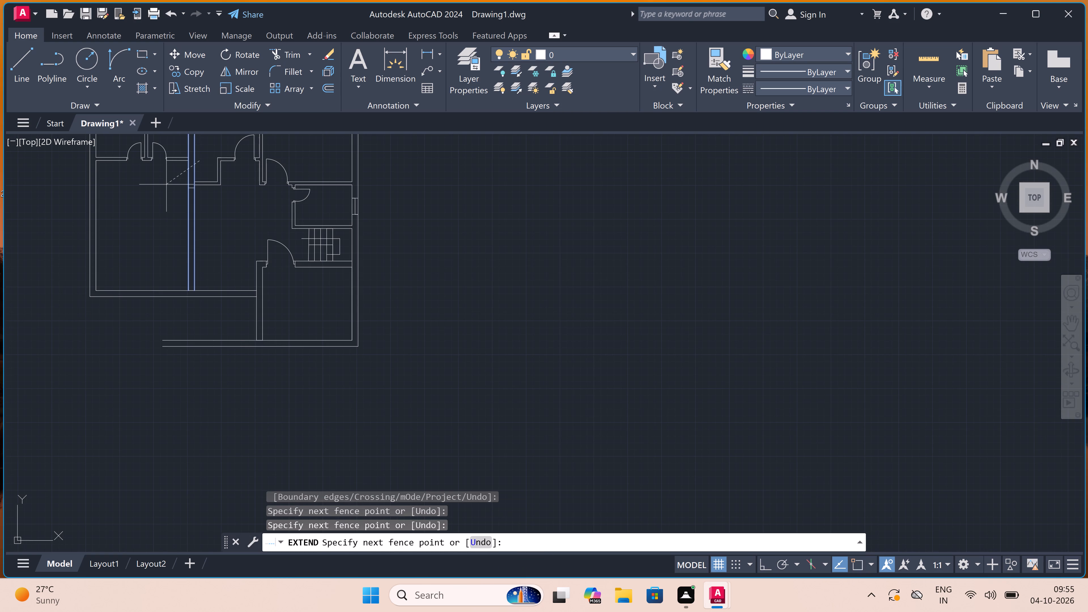
click(165, 184)
click(206, 218)
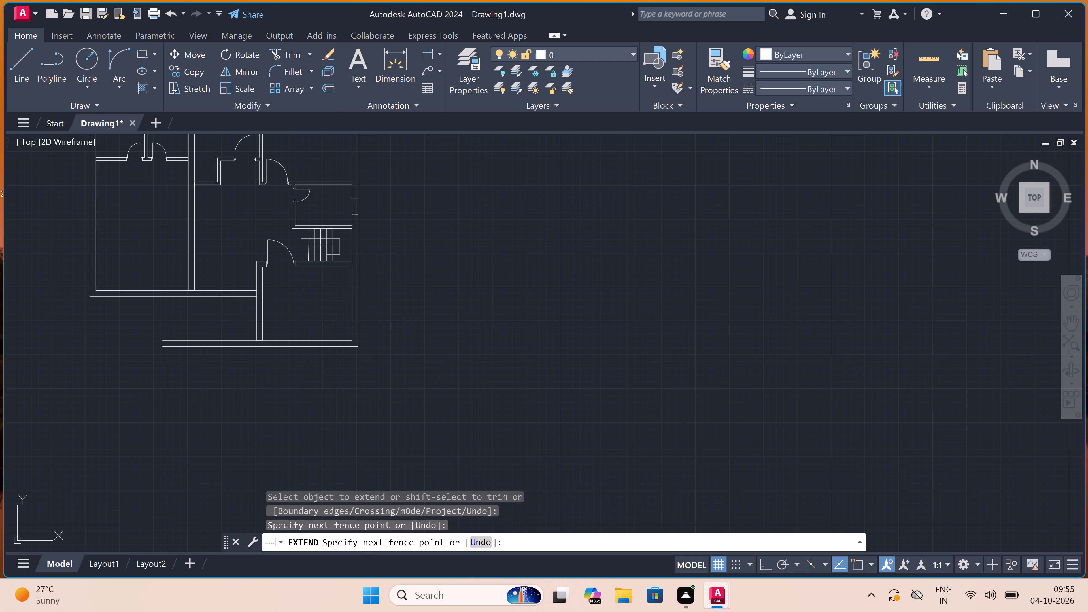
click(169, 255)
click(213, 244)
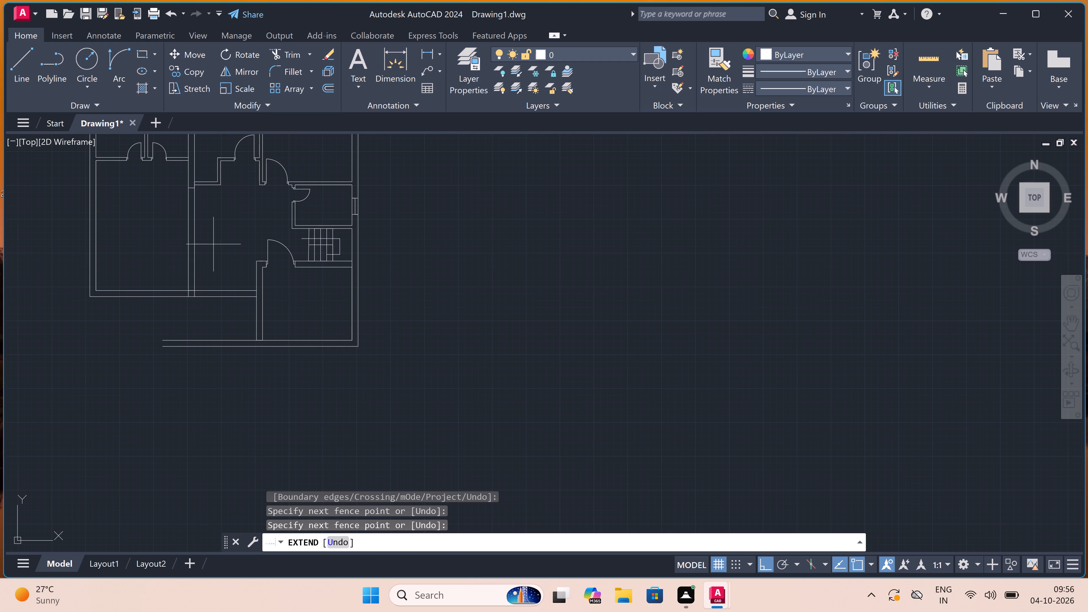
click(148, 278)
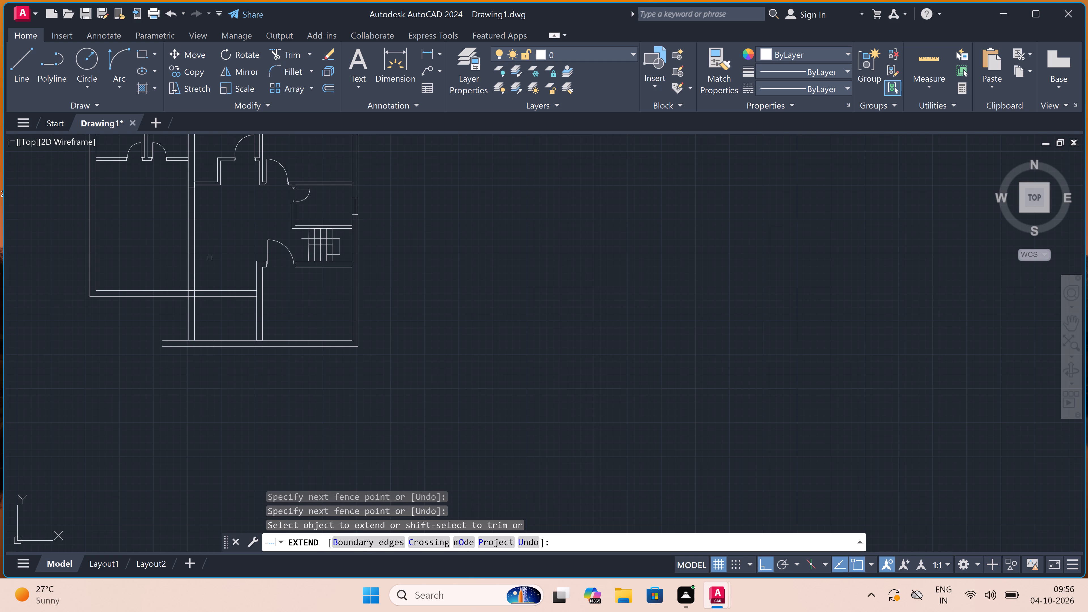
click(189, 267)
key(Escape)
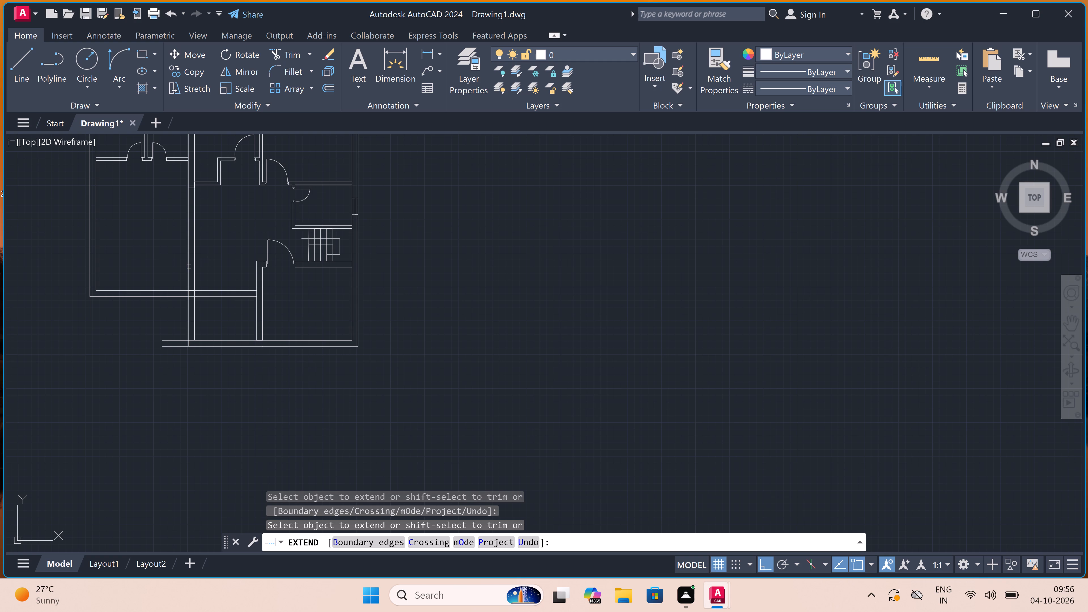
Trim the ends of the two lower bottom wall lines that project past the outer face of the extended central wall.
text(tr)
key(space)
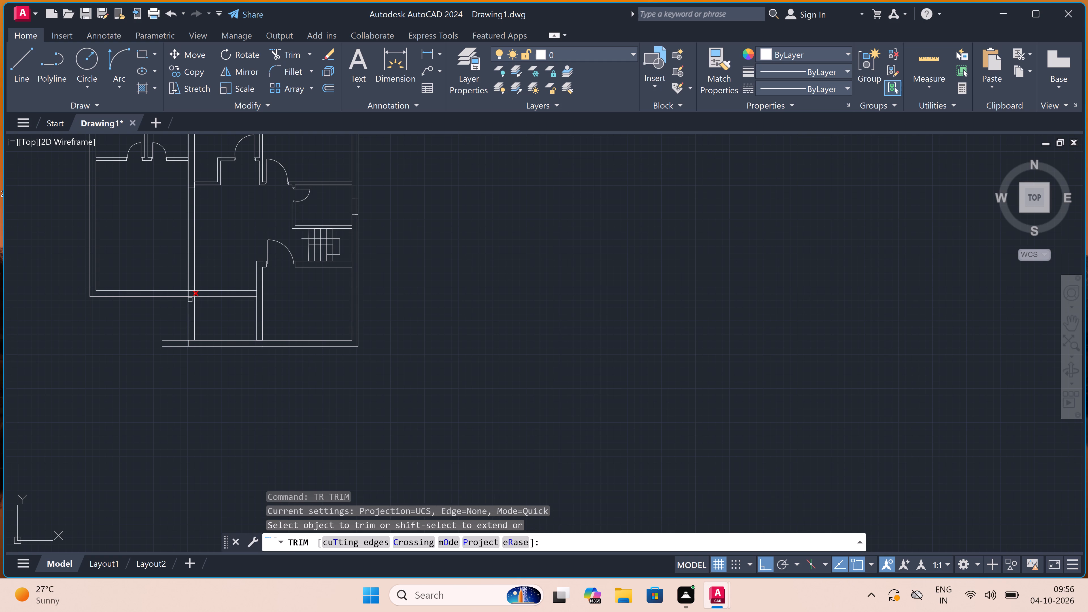
click(177, 319)
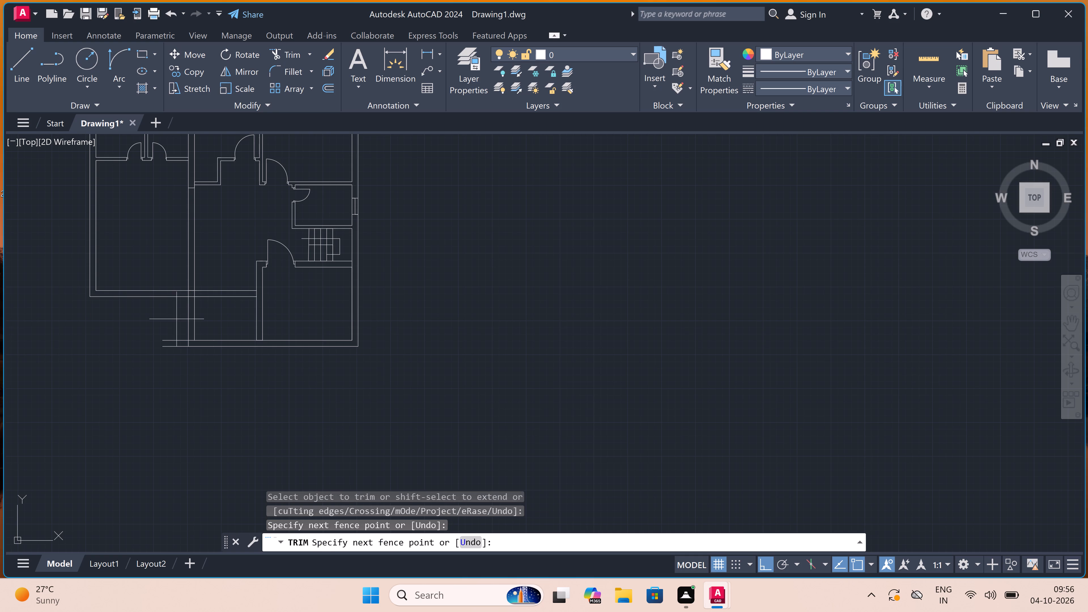
click(175, 376)
Trim the main house's two bottom wall lines back to the left face of the extended central wall.
click(214, 318)
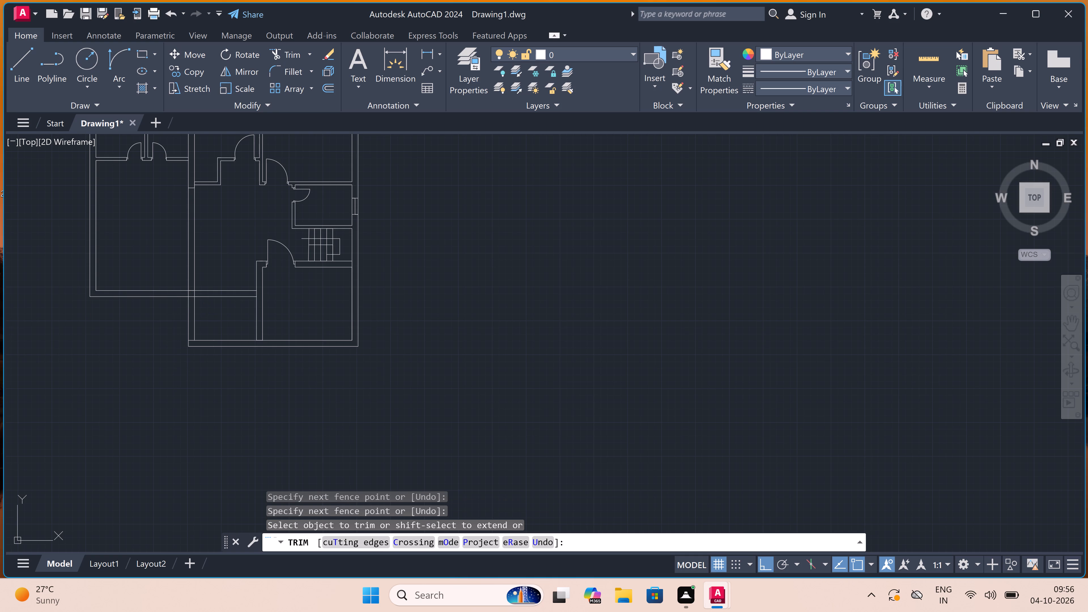
click(213, 258)
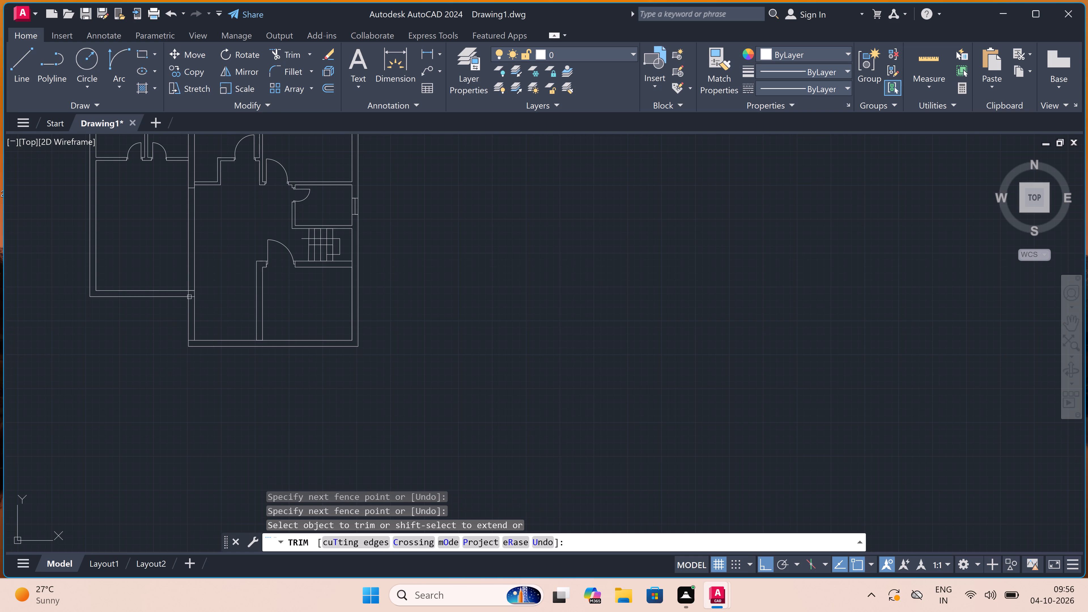
scroll(189, 297, up, 2)
double_click(190, 302)
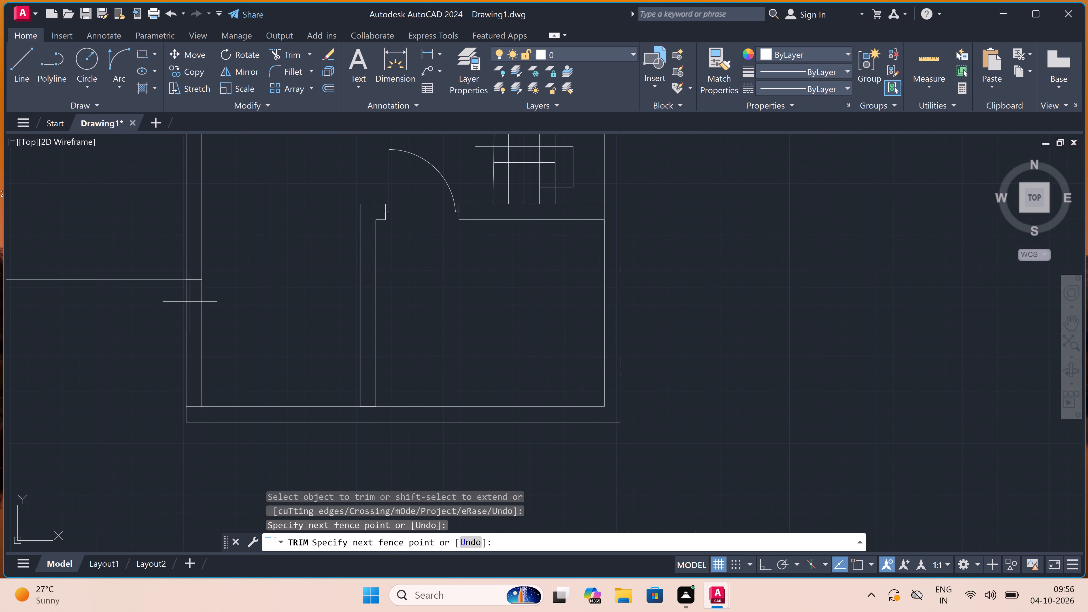
click(194, 263)
Trim the short stub of the inner bottom line crossing the wall thickness at the lower-left corner of the new enclosed area.
scroll(191, 286, down, 2)
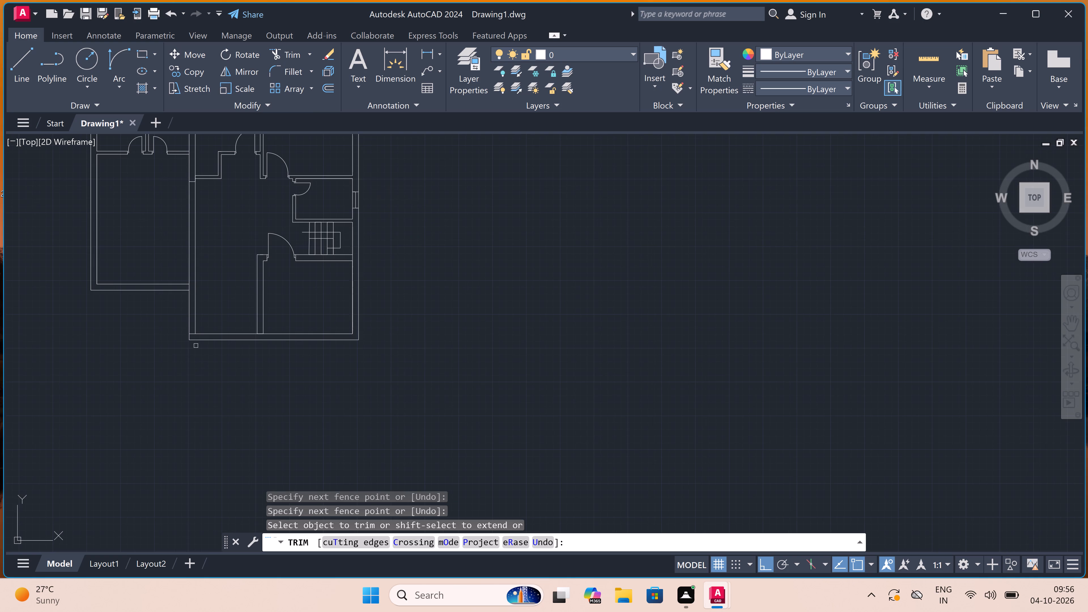
scroll(194, 335, up, 3)
click(186, 333)
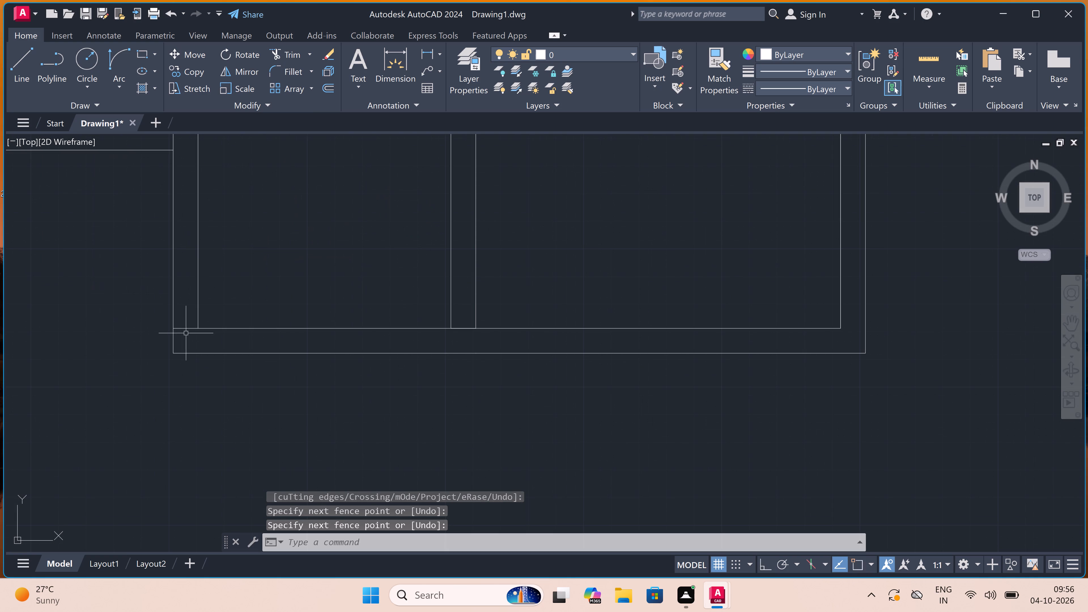
click(189, 313)
click(184, 335)
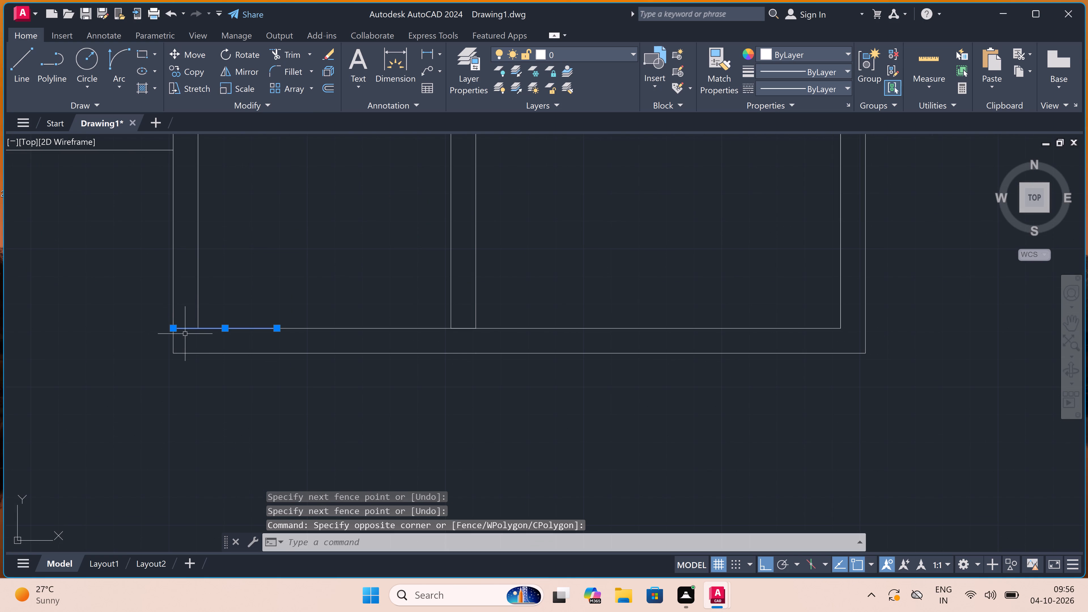
key(Escape)
text(tr)
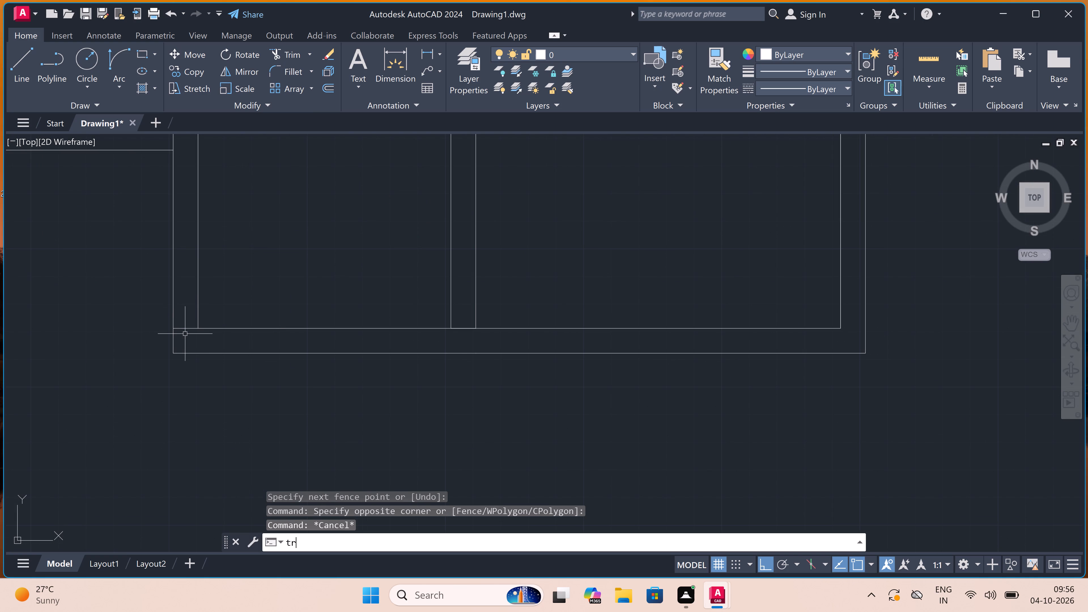
key(space)
click(185, 334)
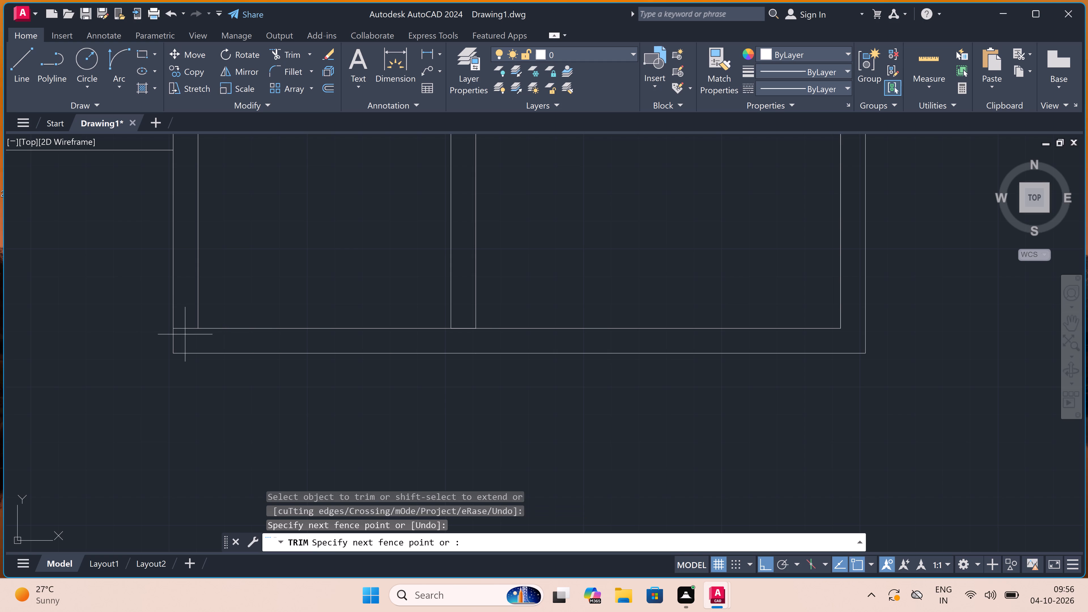
click(184, 306)
scroll(216, 336, down, 5)
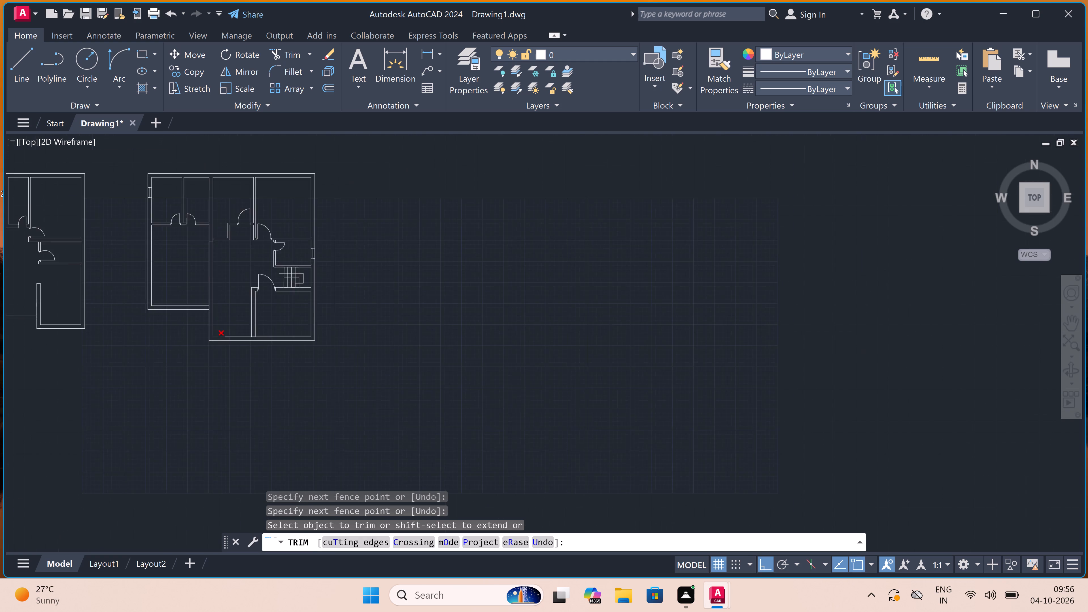
scroll(206, 296, up, 3)
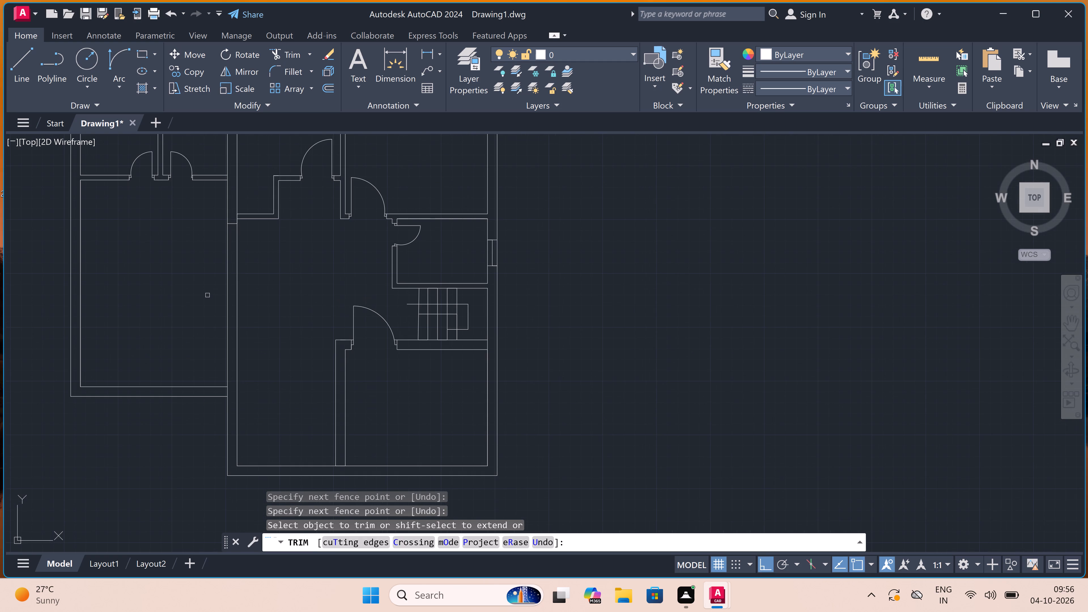
key(Escape)
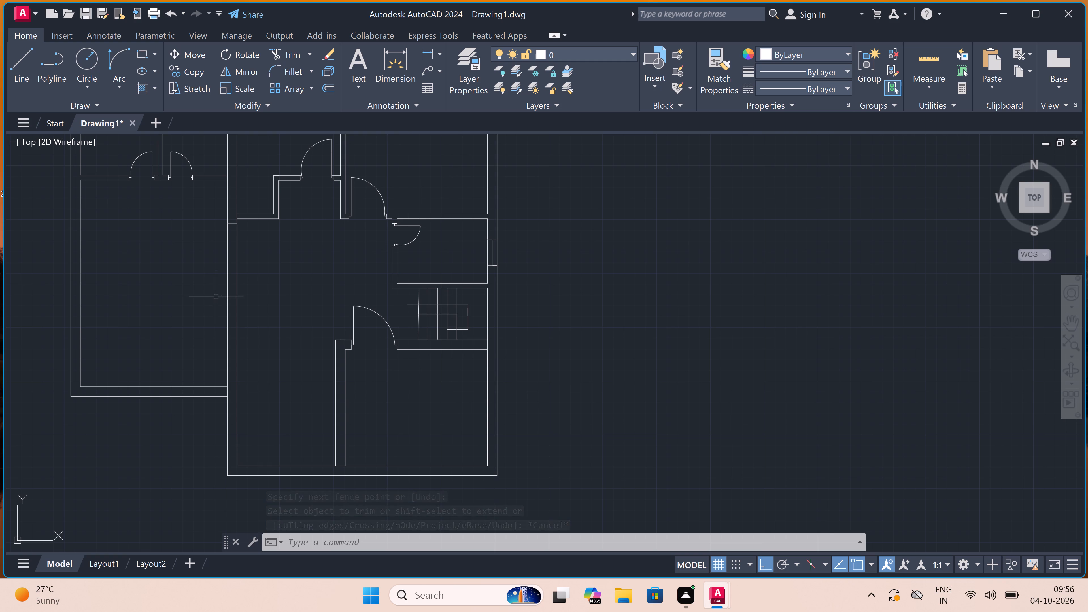
Draw the upper door jamb across the central wall just below the stepped wall, with a 2" stop downward from its midpoint.
scroll(252, 260, up, 1)
text(l)
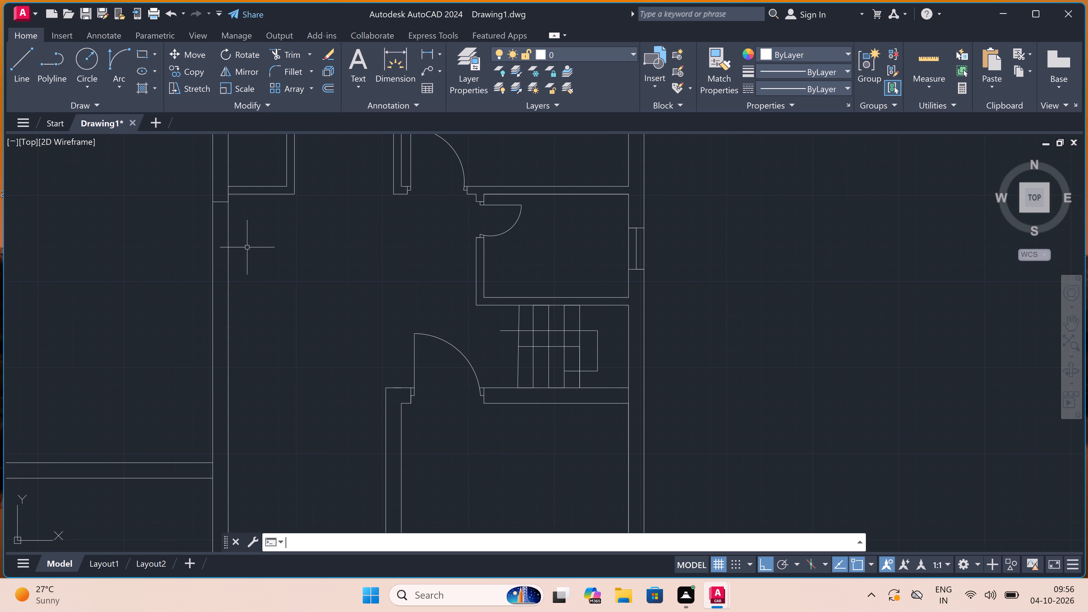
key(space)
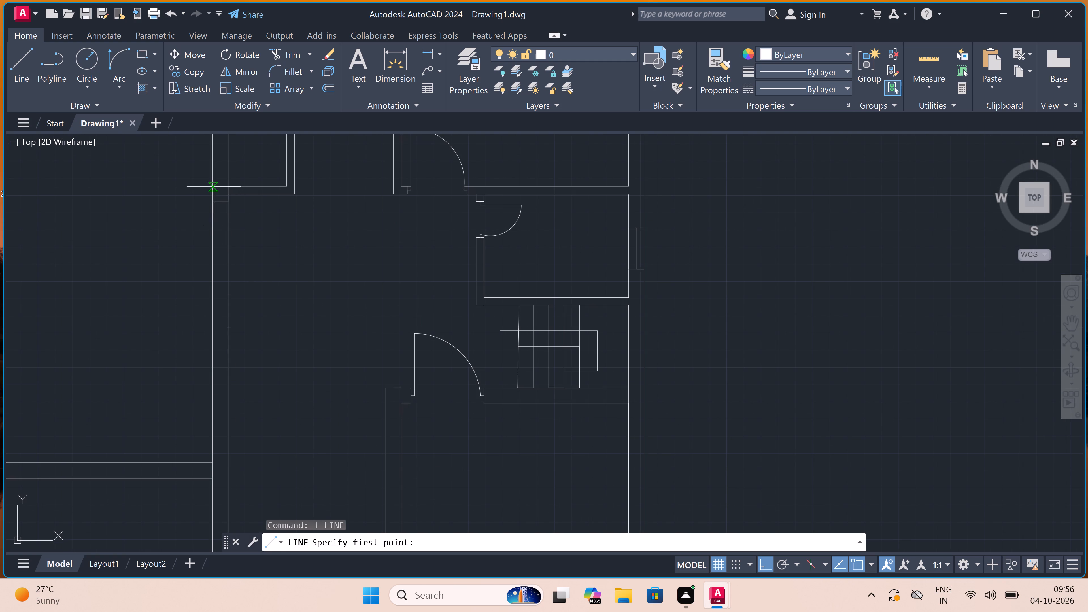
scroll(223, 224, down, 2)
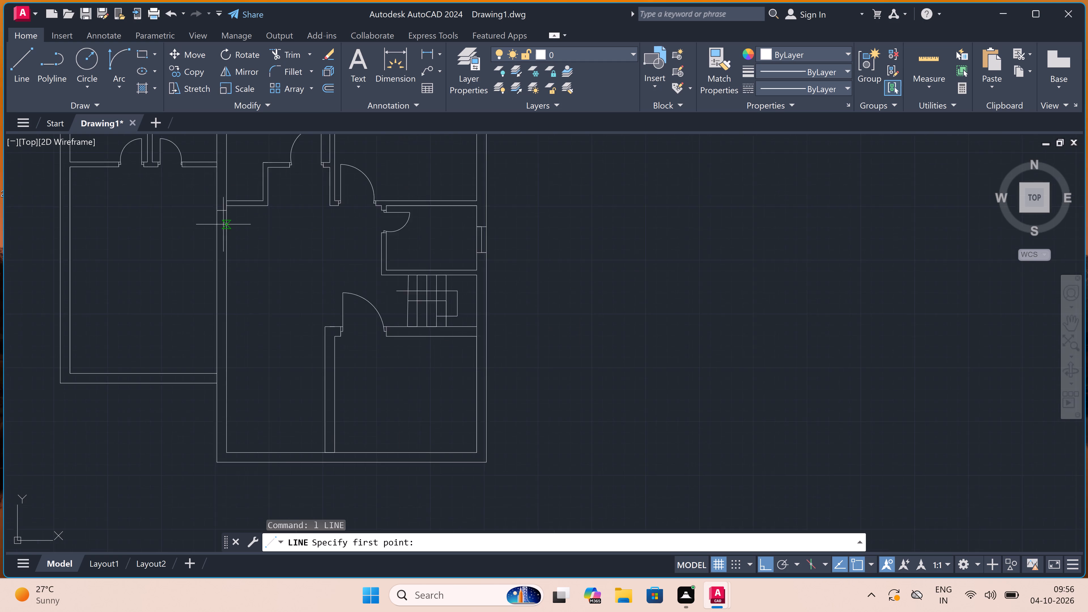
scroll(224, 205, up, 2)
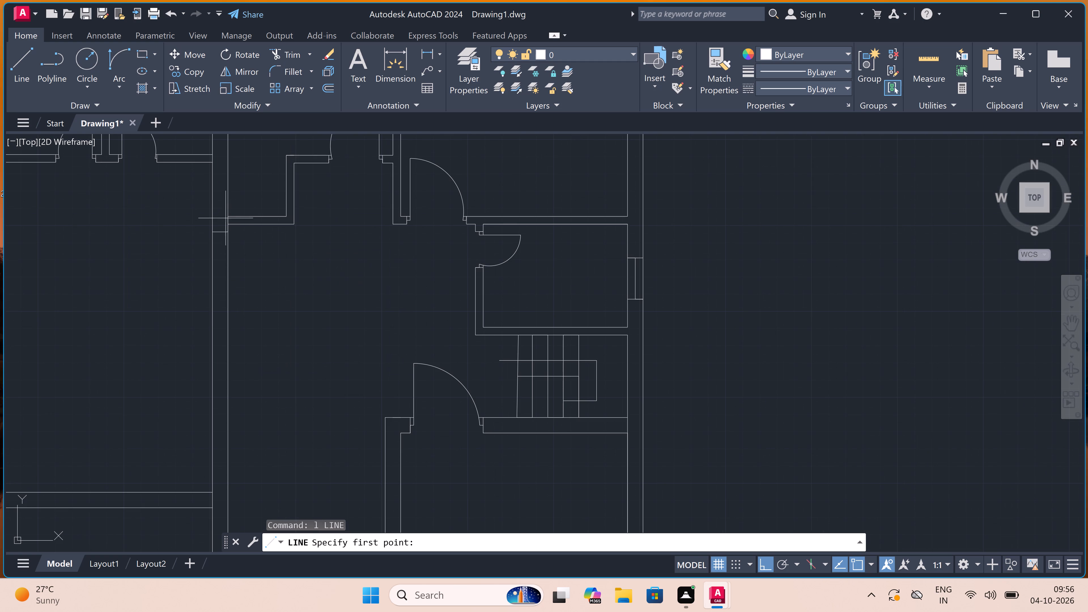
scroll(230, 242, down, 3)
scroll(226, 229, up, 1)
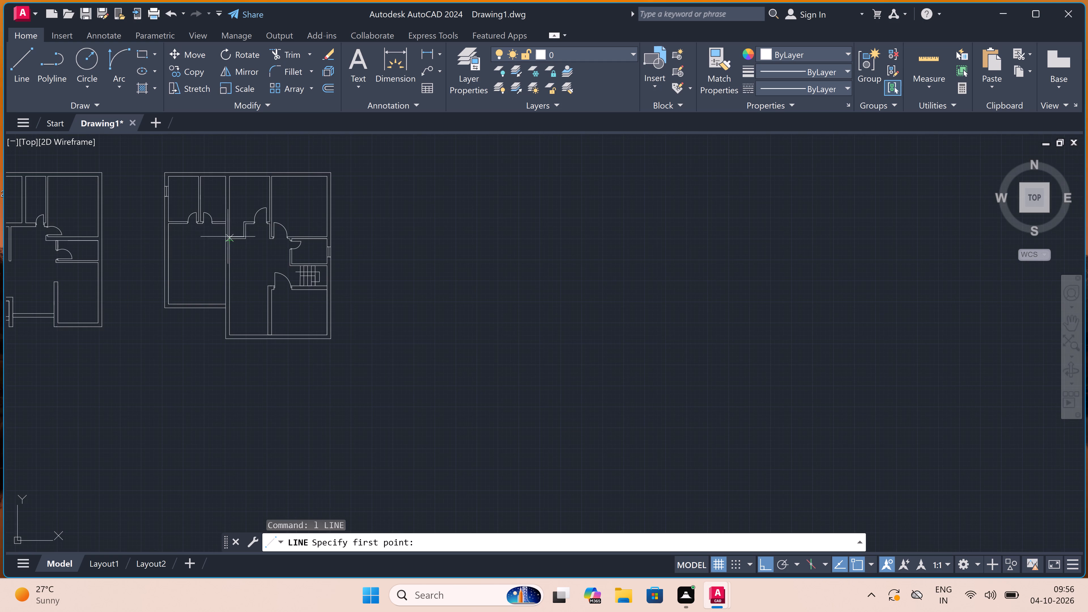
scroll(226, 229, up, 3)
scroll(237, 293, down, 1)
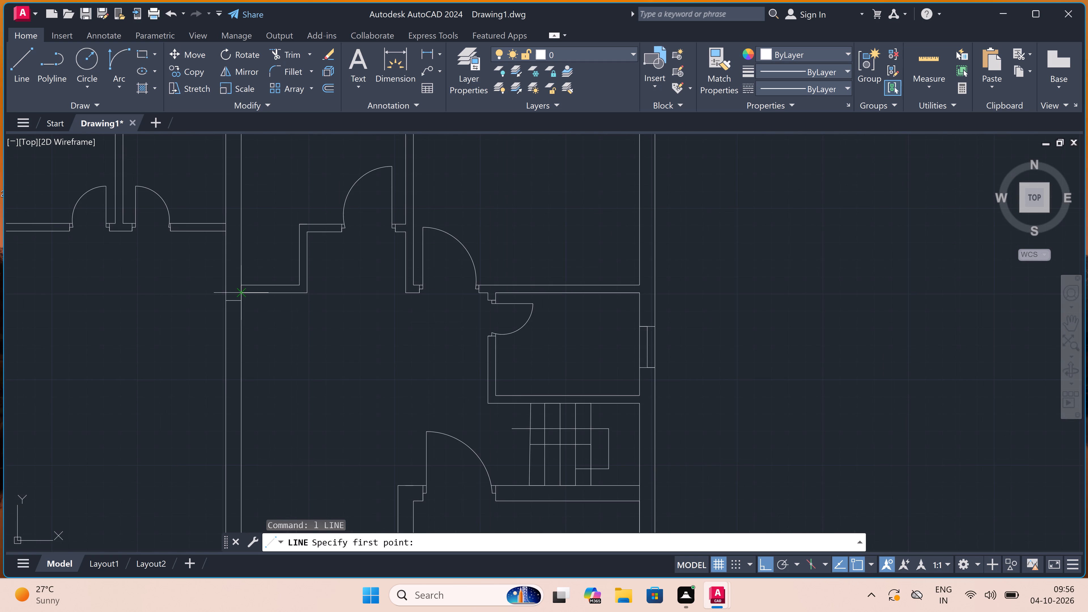
scroll(236, 345, up, 2)
scroll(221, 286, down, 1)
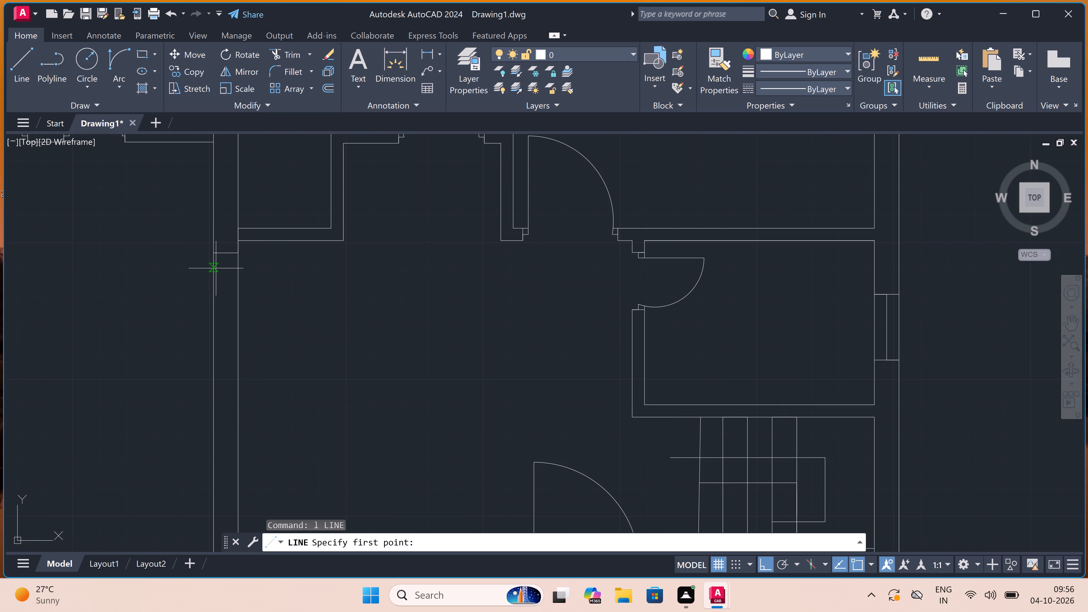
scroll(216, 268, up, 1)
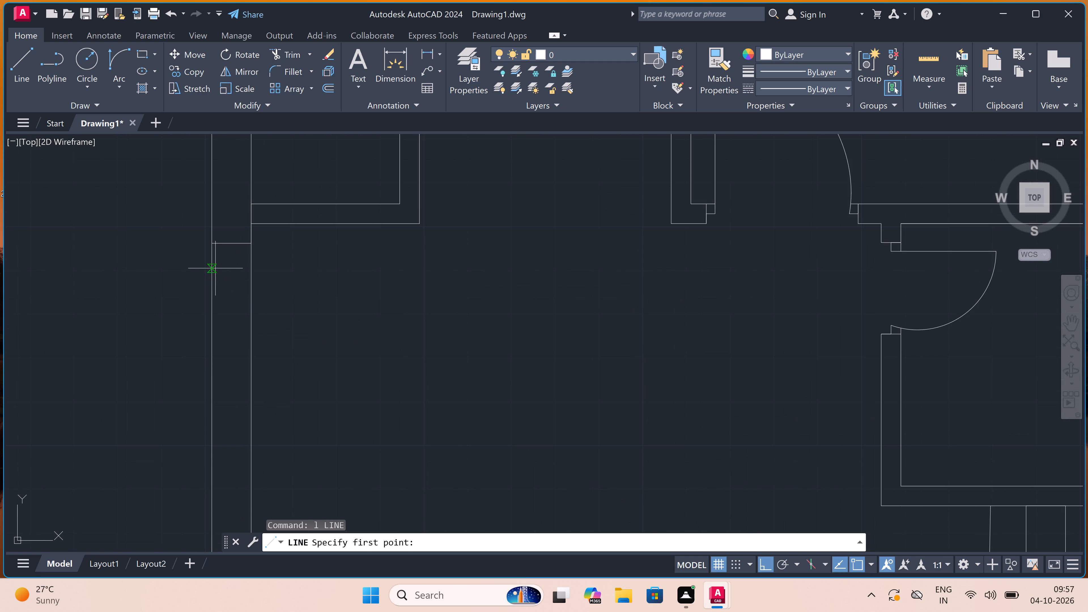
click(214, 268)
click(249, 273)
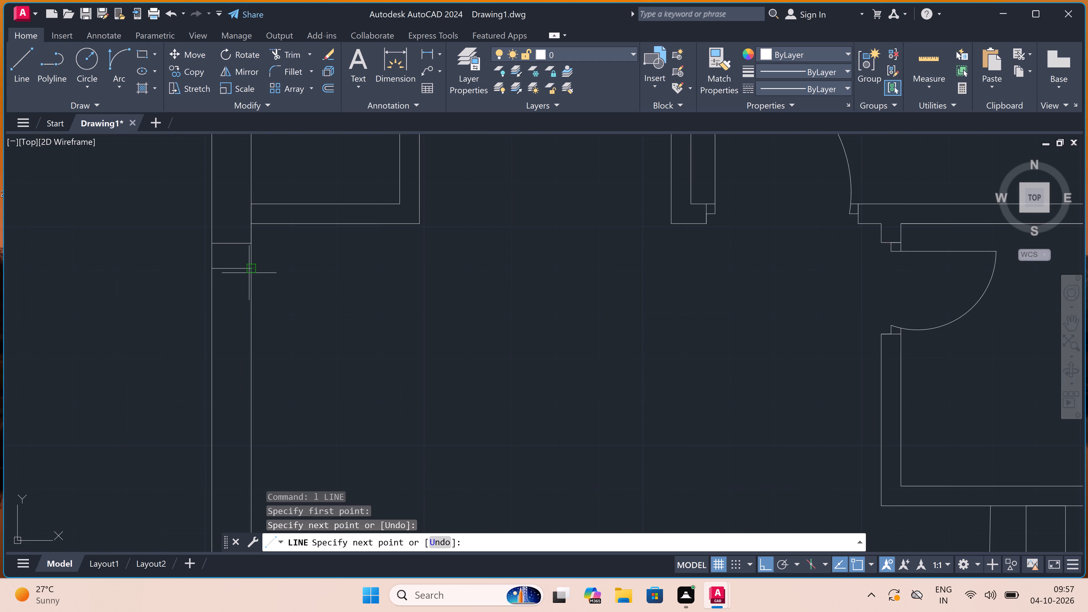
click(233, 271)
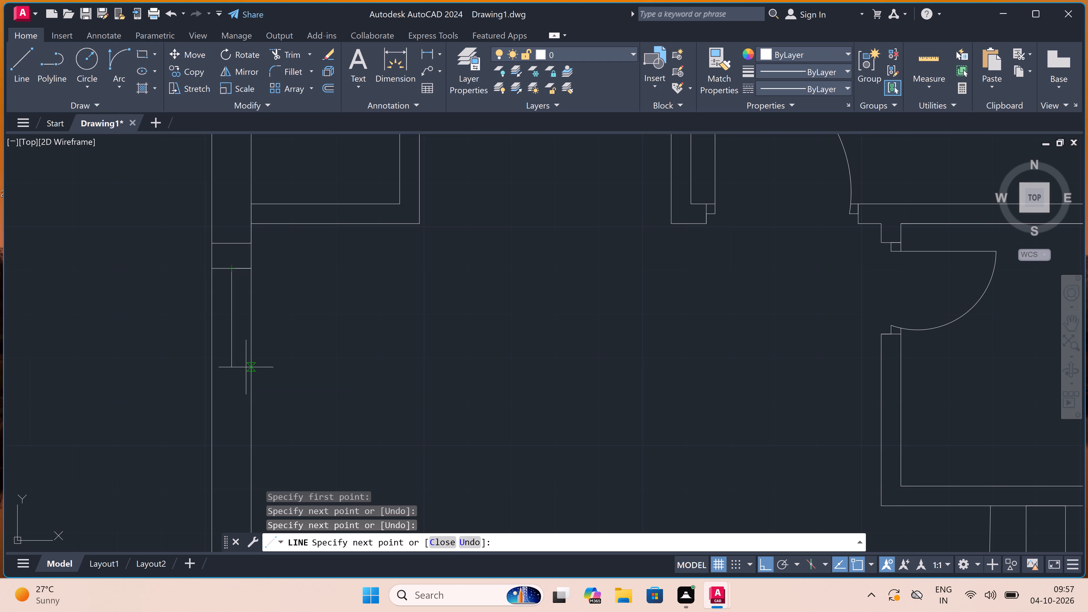
key(2)
key(shift+quotedbl)
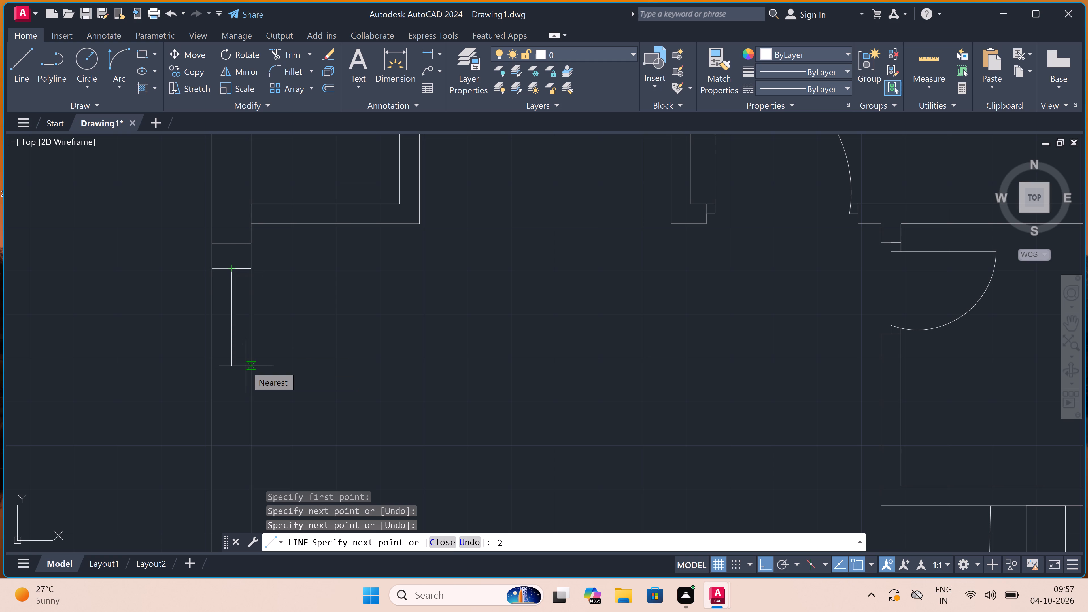
key(space)
key(Escape)
Draw the lower door jamb across the central wall, with a 2" stop upward from its midpoint and a 3' door leaf into the left room.
key(space)
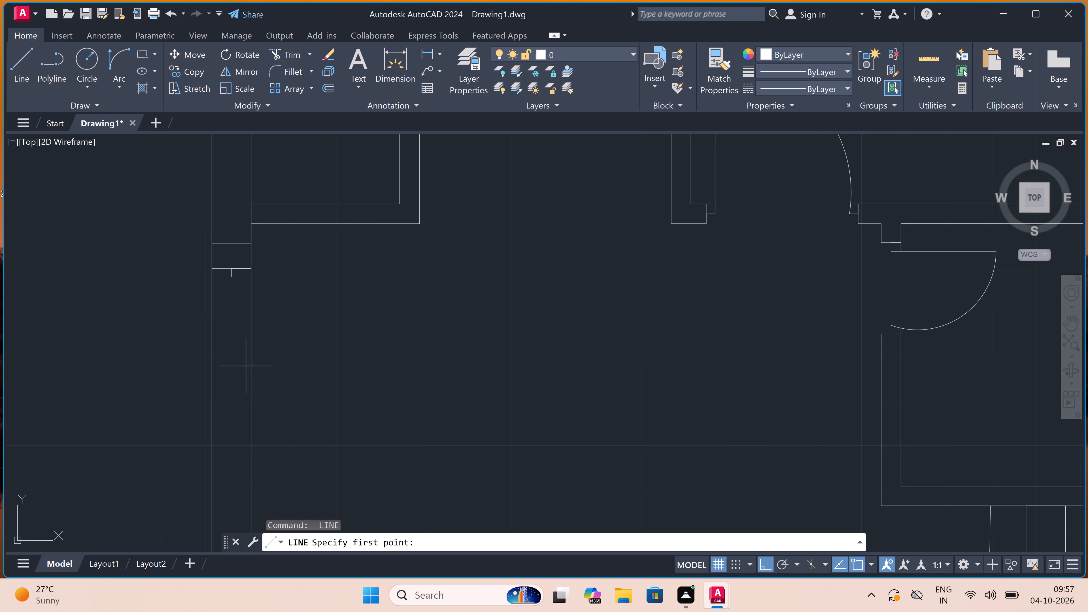
click(247, 412)
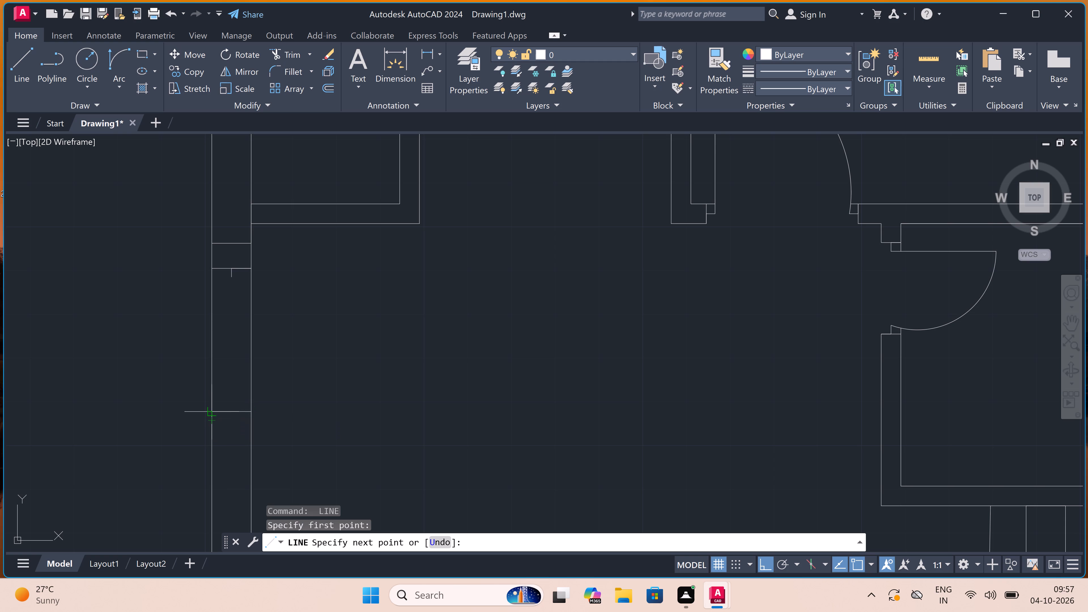
click(211, 412)
click(224, 410)
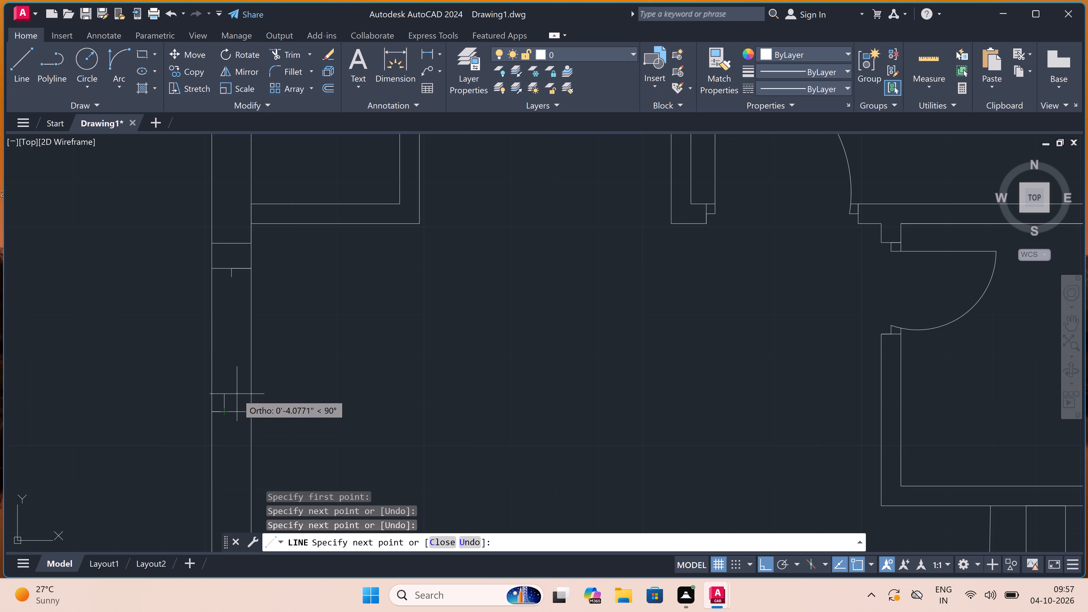
key(ctrl+z)
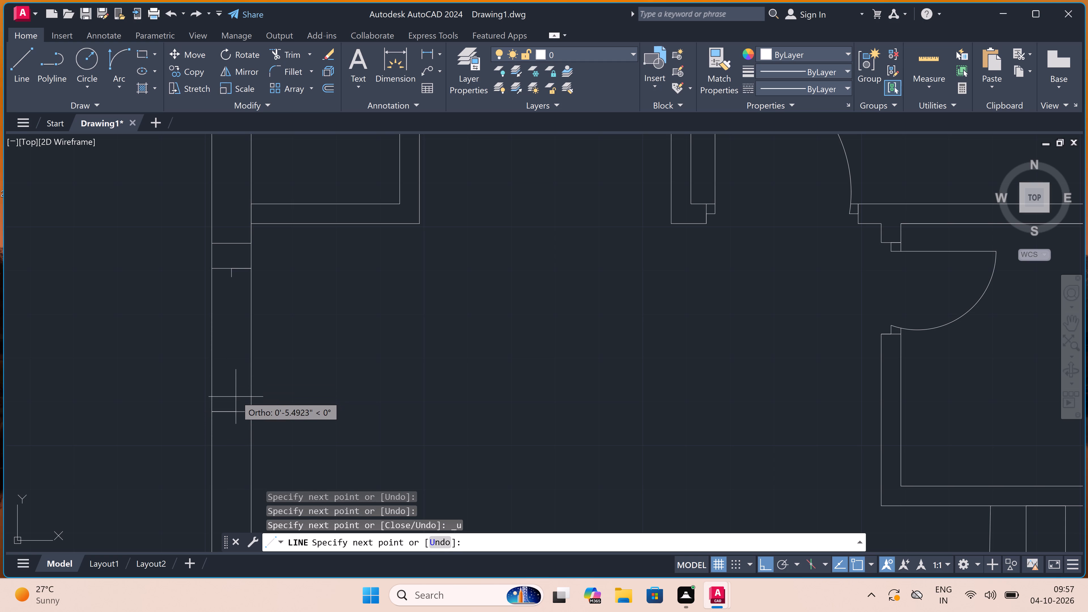
click(233, 408)
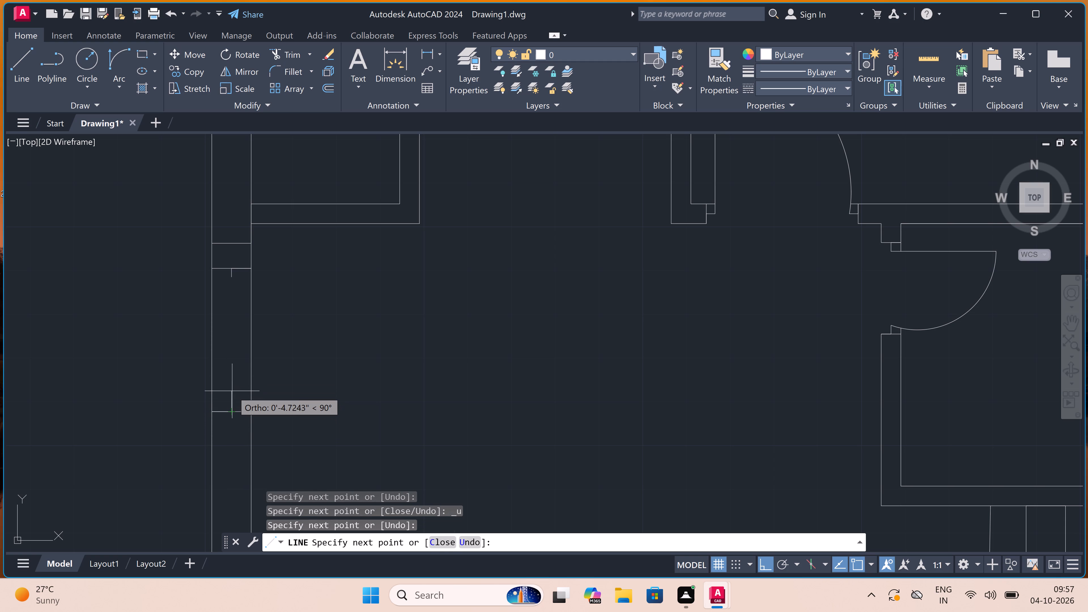
key(2)
text(")
key(space)
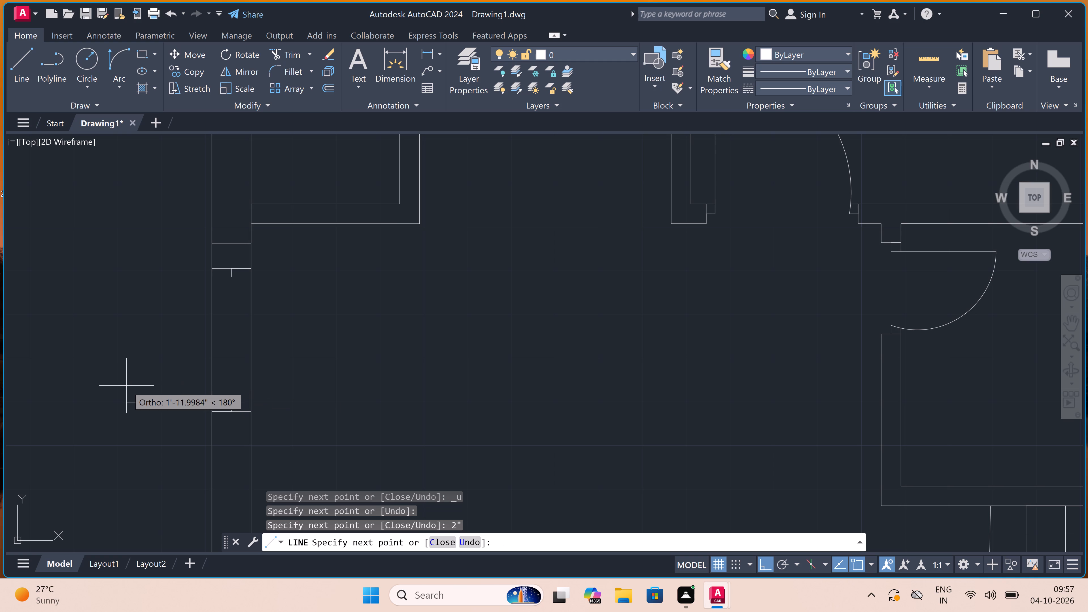
text(3')
key(space)
key(Escape)
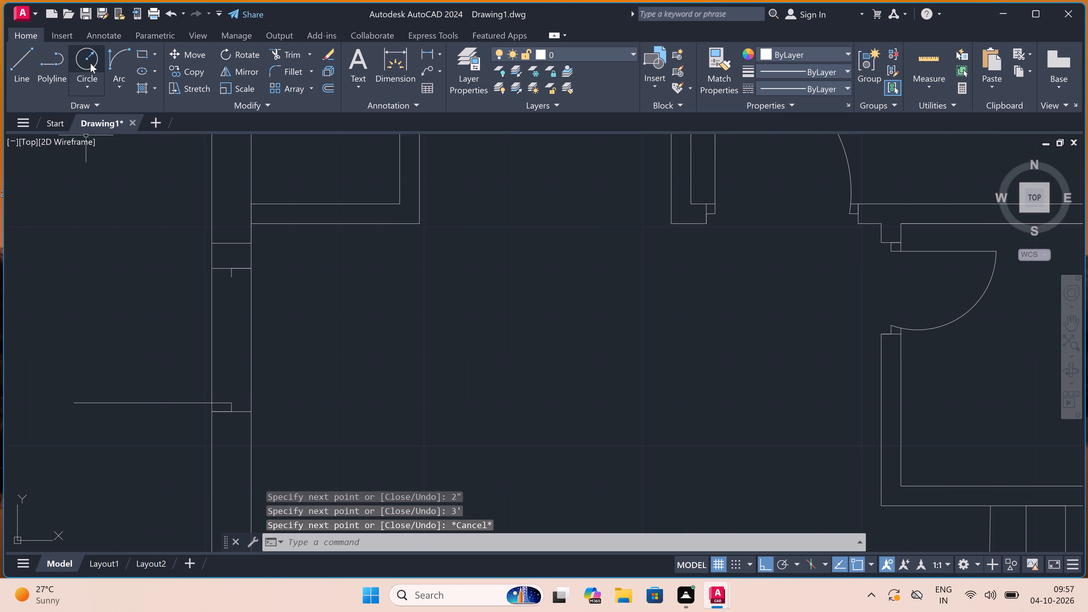
Draw the door swing arc from the free end of the 3' leaf to the upper jamb's stop.
click(117, 61)
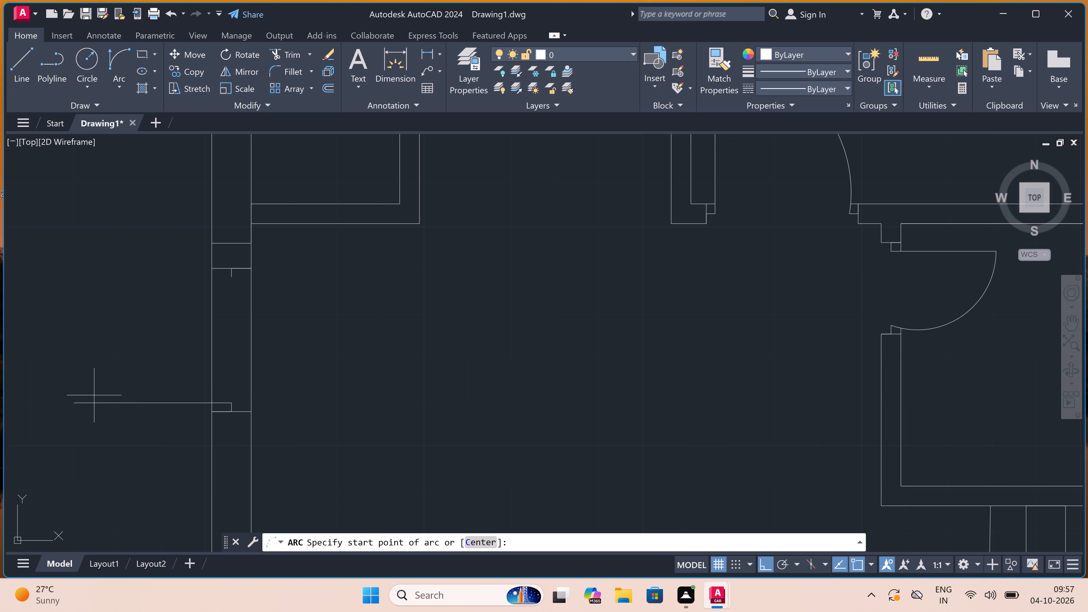
click(73, 406)
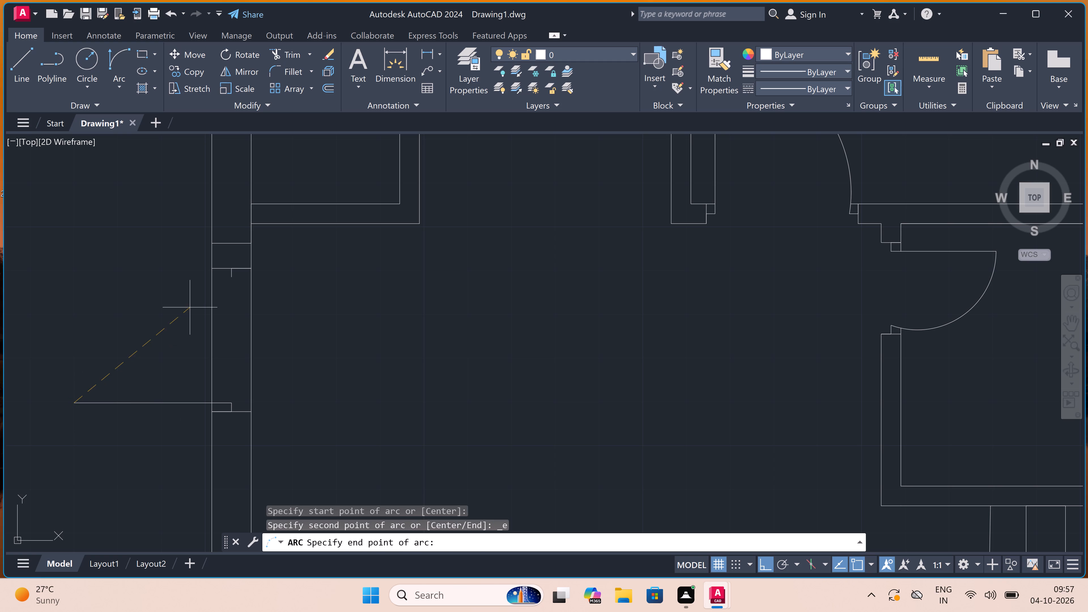
click(227, 280)
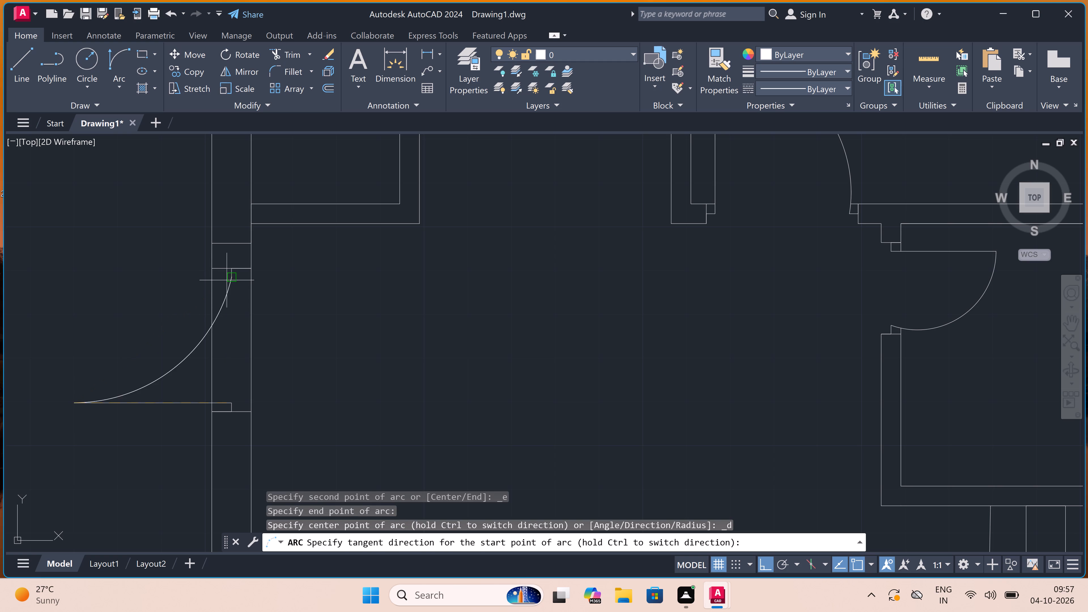
click(137, 257)
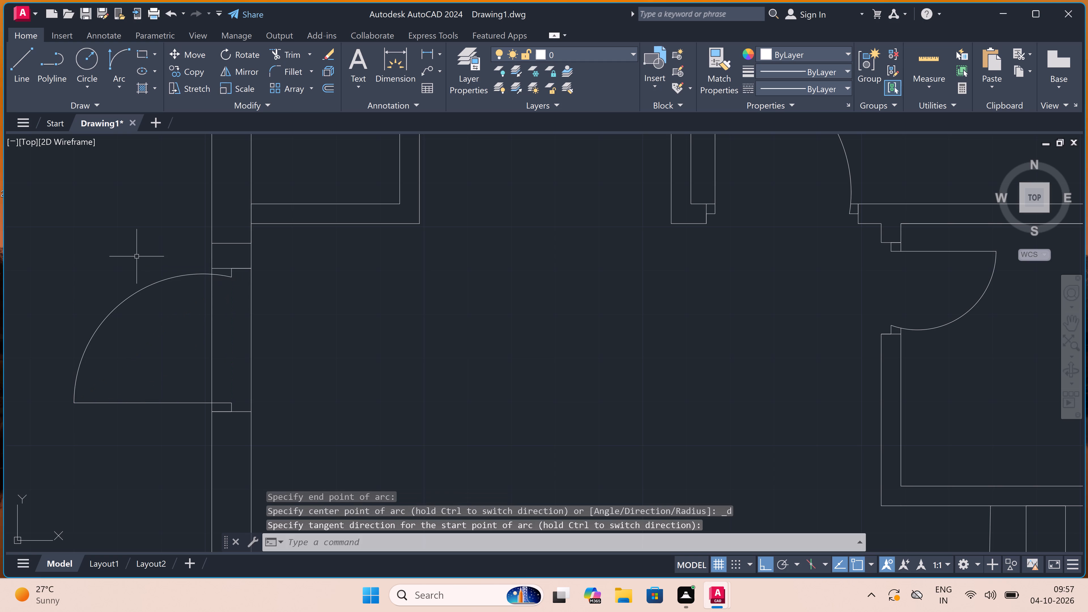
Erase the leftover short line crossing the central wall just above the new door's upper jamb.
scroll(232, 242, up, 1)
click(233, 238)
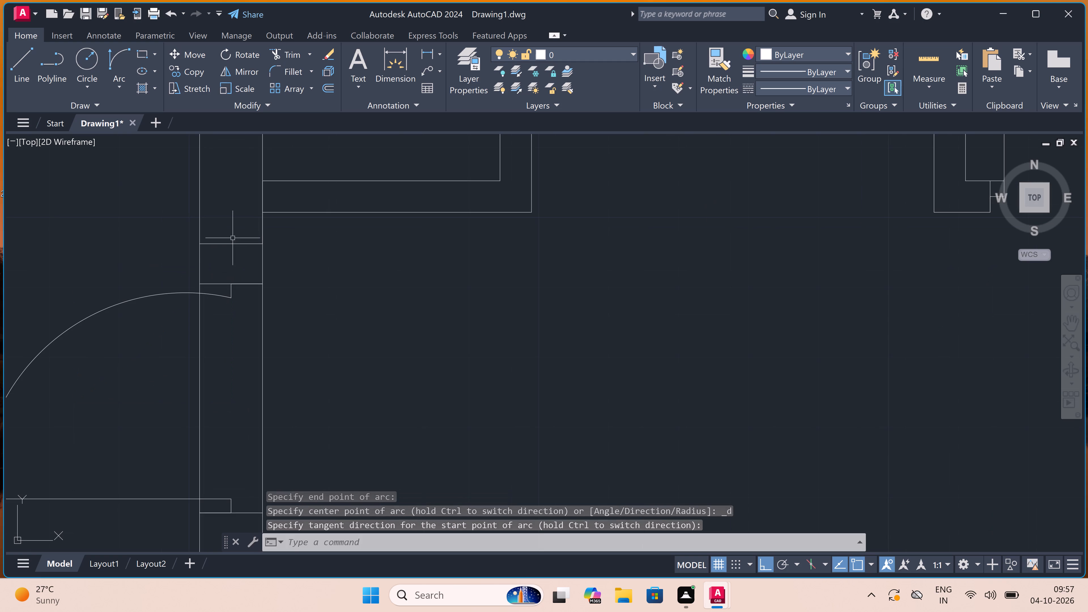
click(225, 258)
key(Delete)
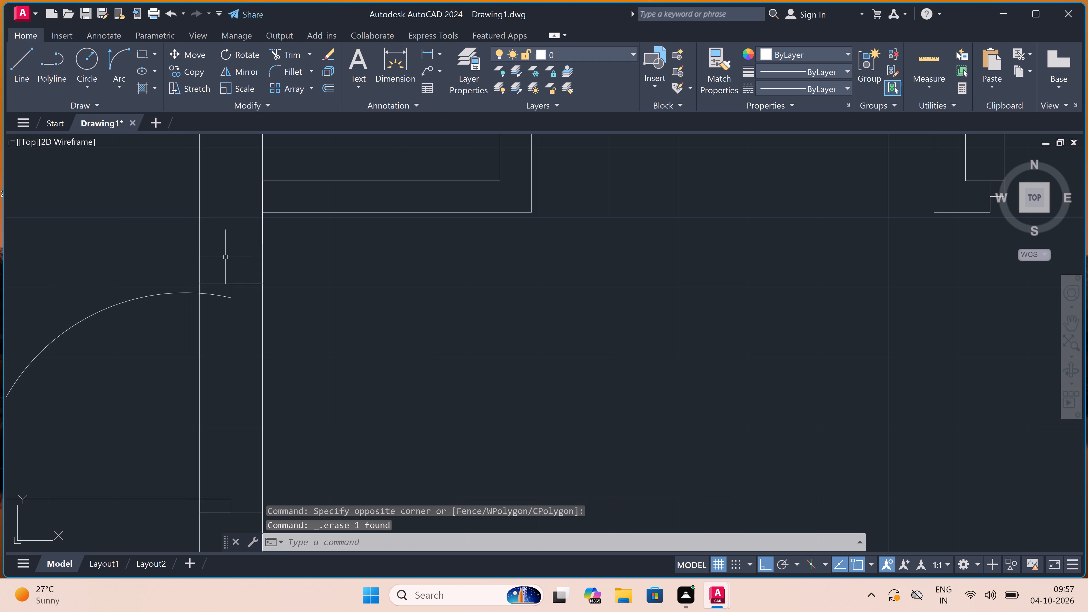
Trim both central wall lines between the two jambs to open the new doorway.
text(tr)
key(space)
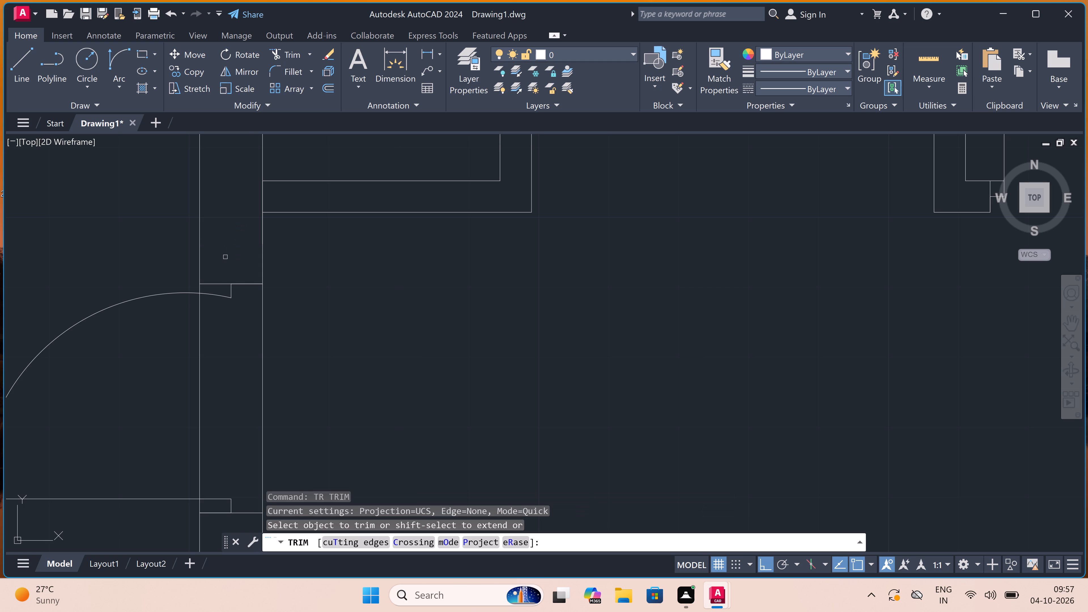
scroll(225, 257, down, 2)
click(185, 318)
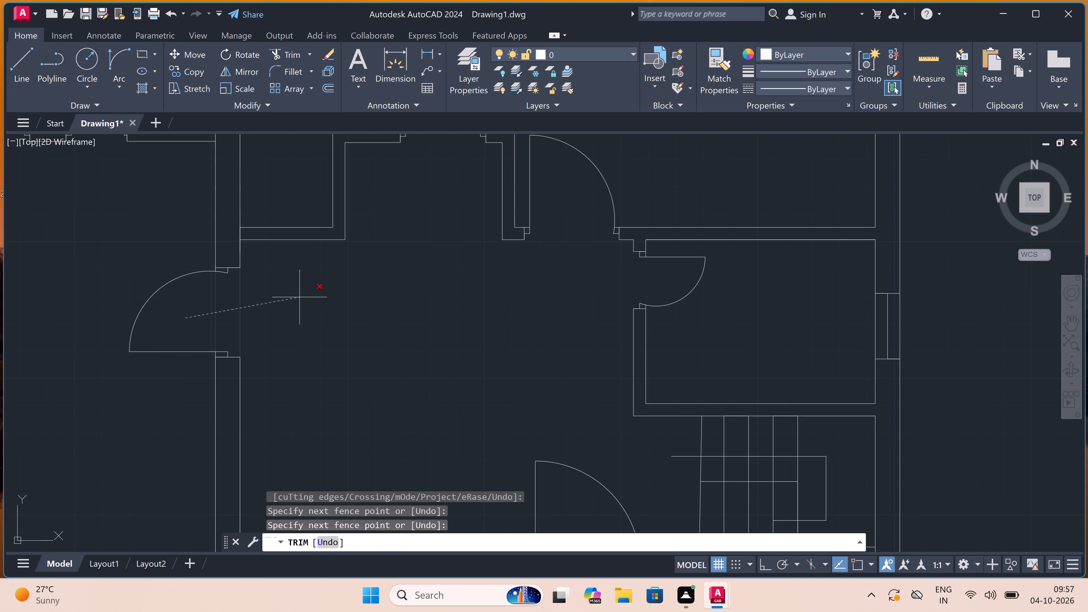
click(315, 292)
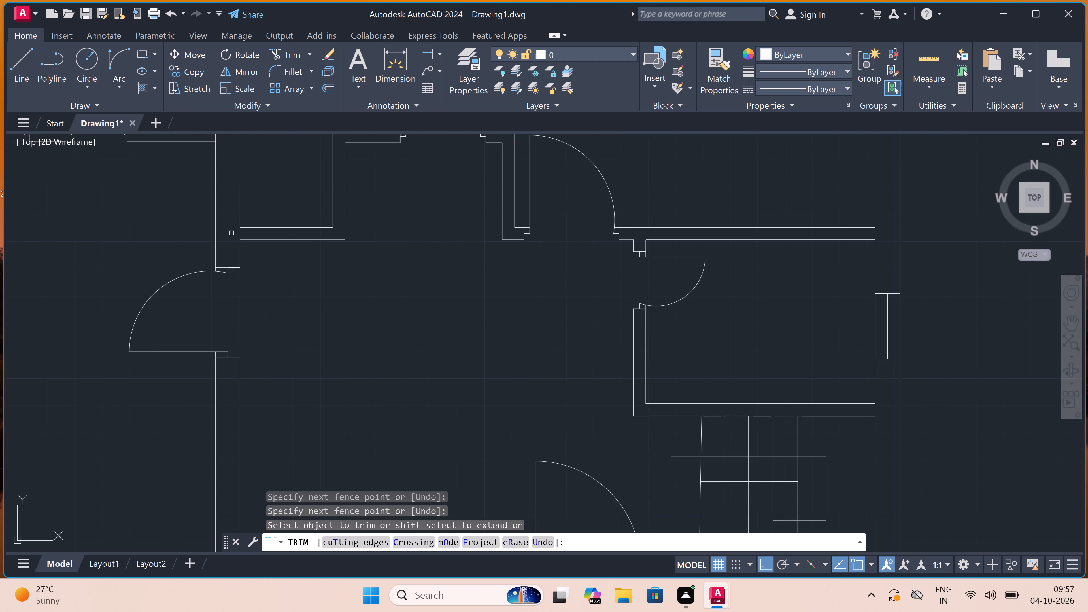
Trim the central wall's right face line between the two stepped wall lines so the walls join openly.
scroll(231, 233, up, 3)
click(233, 230)
click(347, 222)
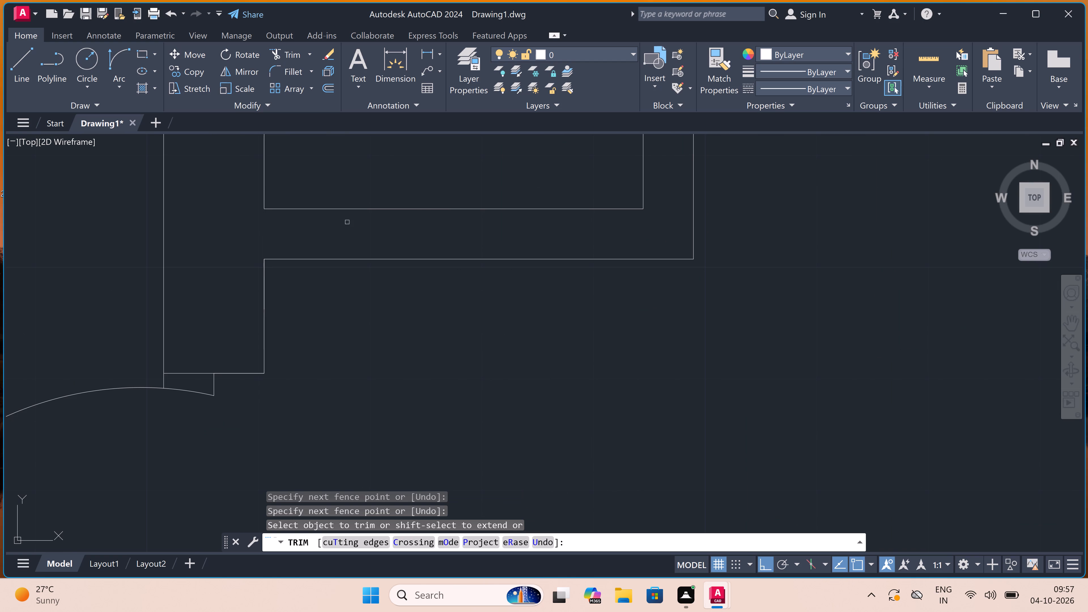
Trim the central wall's left face line between the left room's two bottom wall lines so the walls join openly.
scroll(284, 221, down, 7)
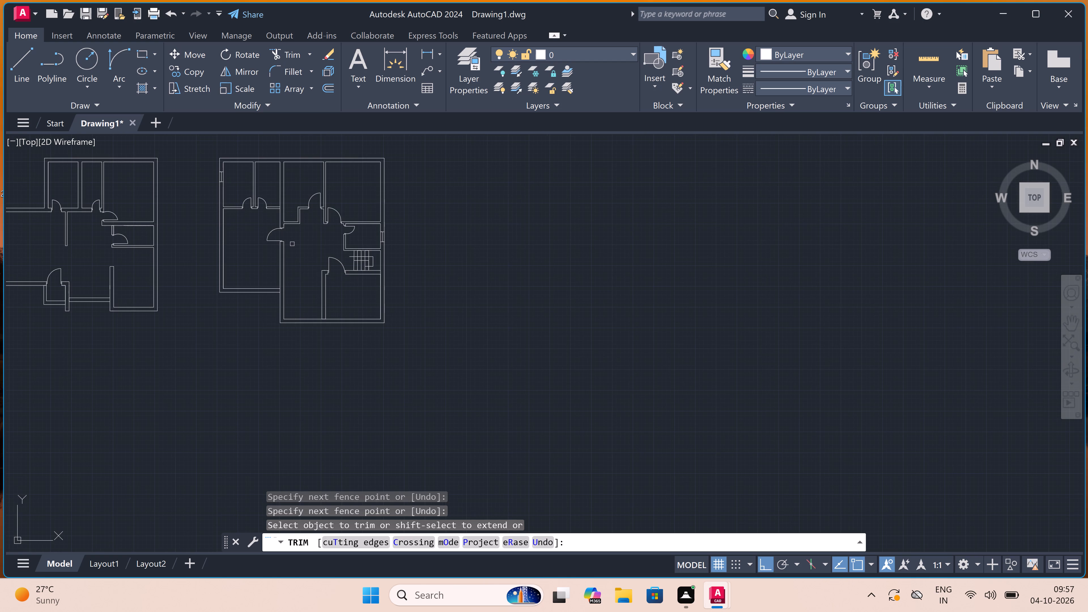
scroll(285, 280, up, 2)
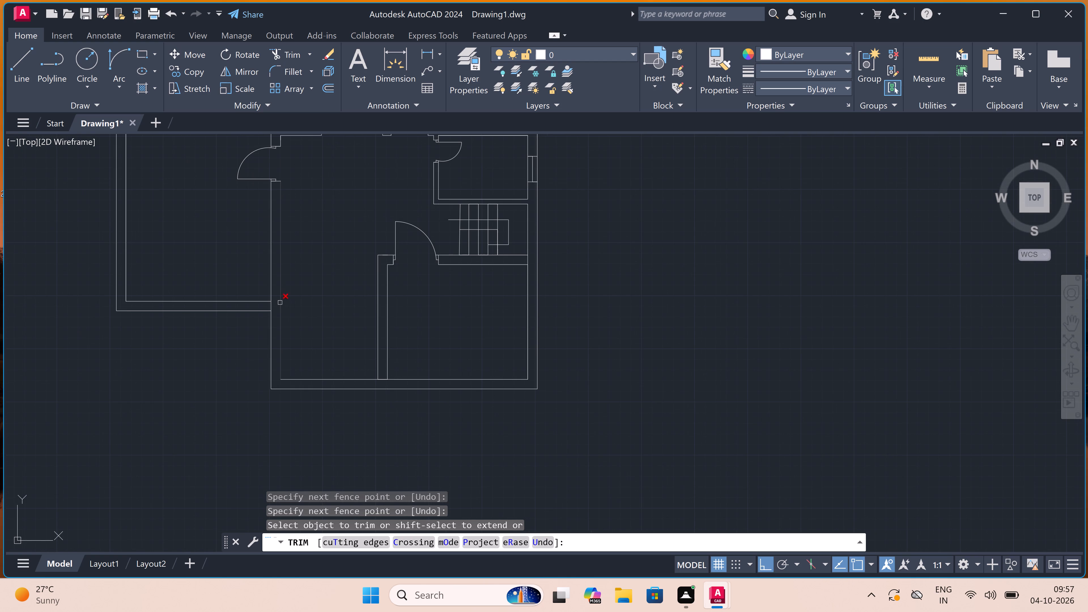
scroll(276, 319, up, 3)
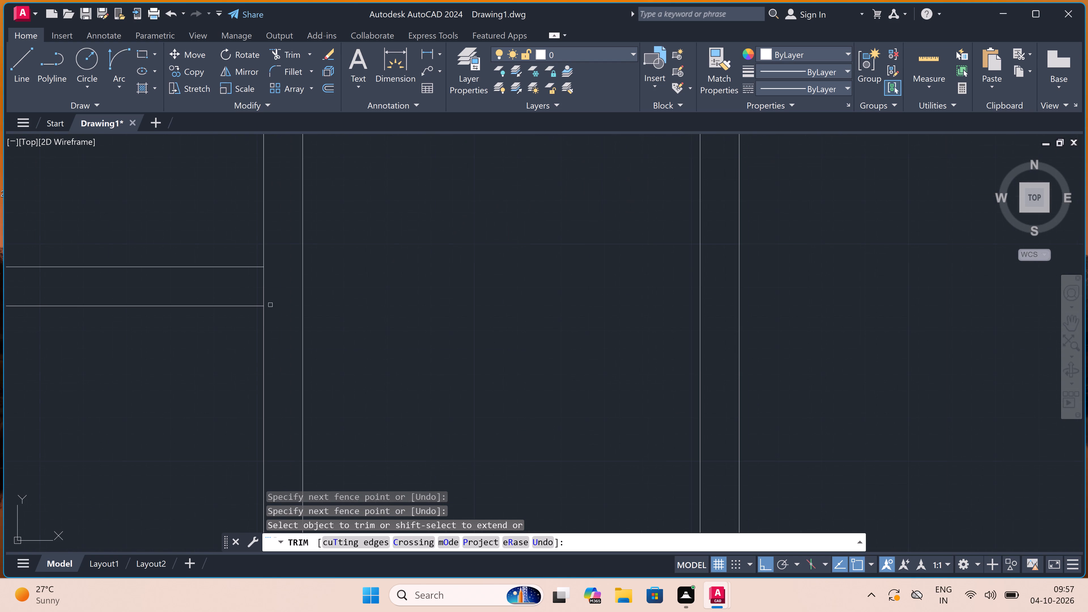
click(269, 284)
double_click(253, 285)
scroll(253, 285, down, 3)
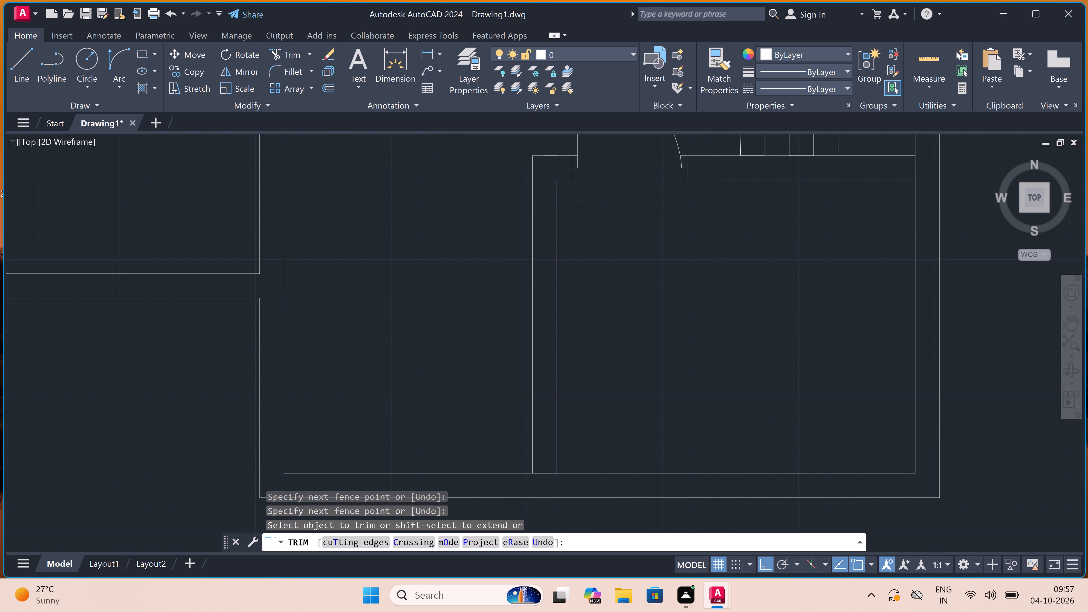
scroll(336, 276, up, 1)
scroll(336, 276, down, 2)
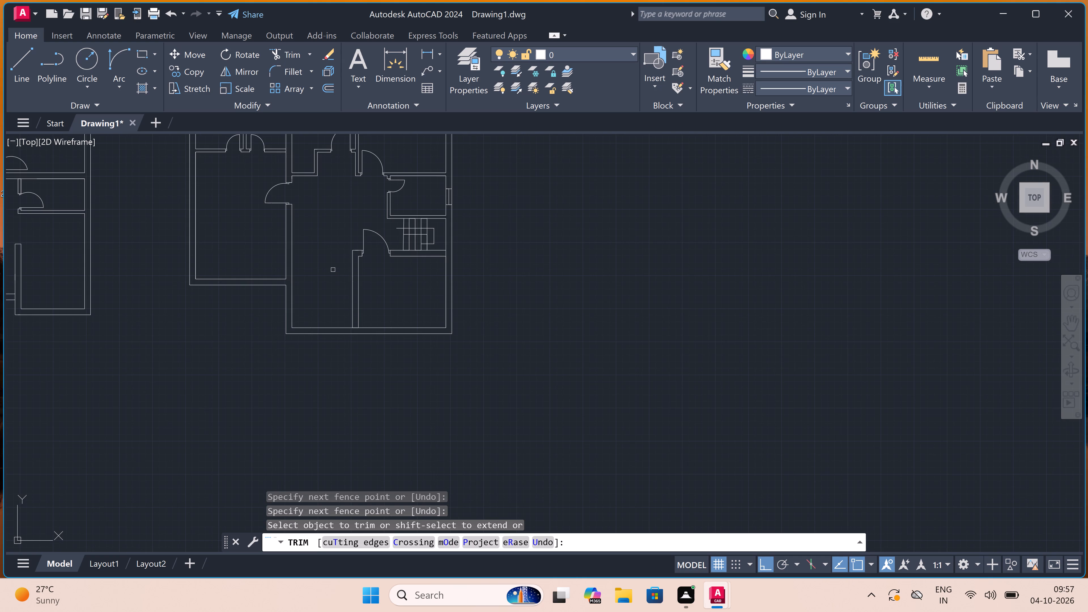
key(Escape)
Draw a 9" wide wall upward from the lower partition's top corner, level with the left room's lower door jamb, closing back at the partition's left face.
text(l)
key(space)
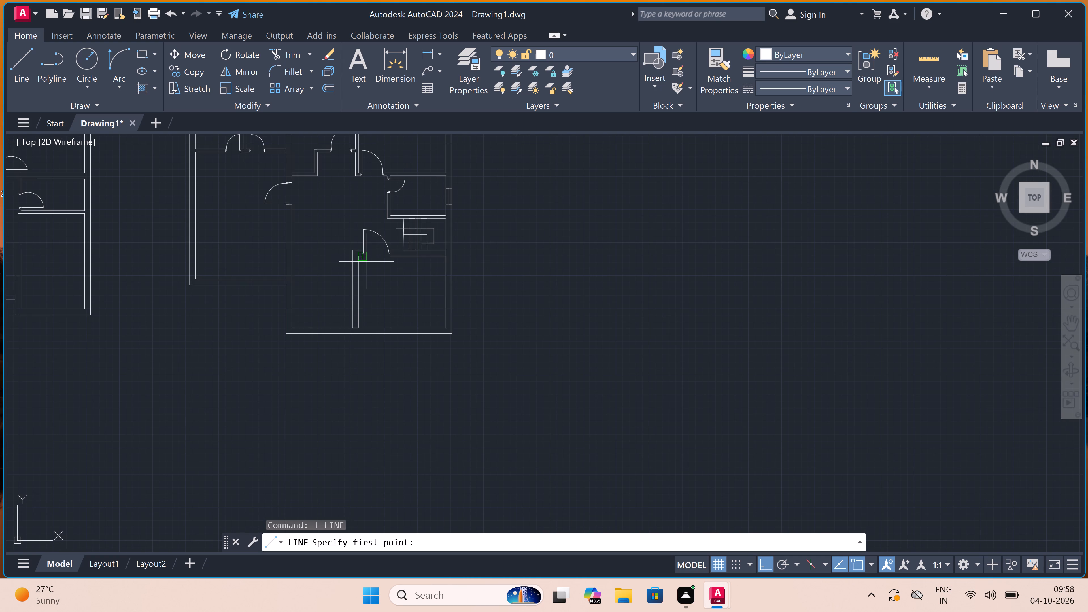
scroll(358, 254, up, 4)
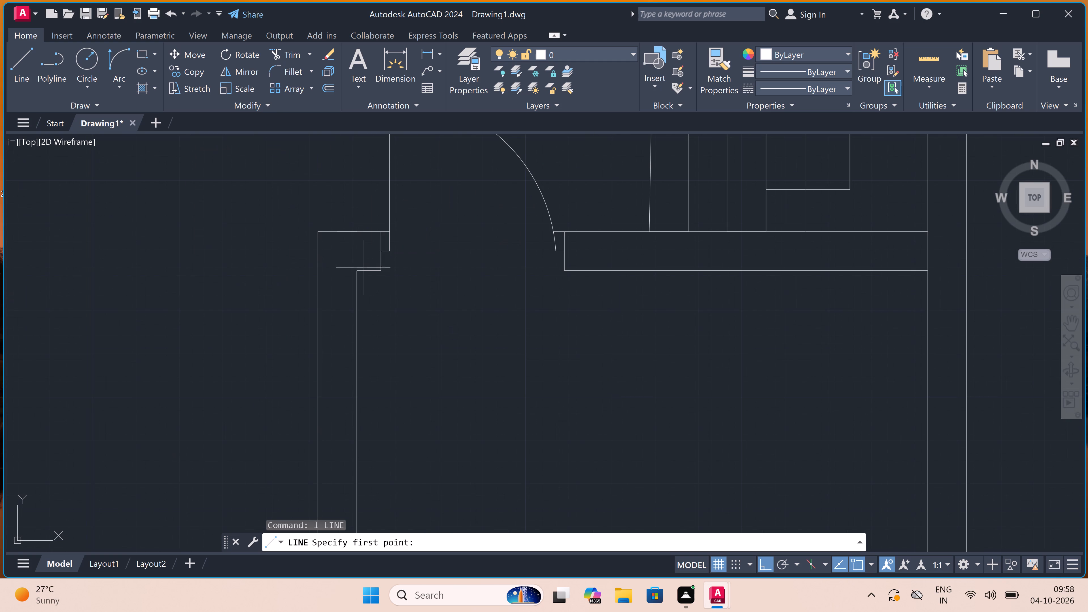
click(356, 236)
scroll(359, 220, down, 5)
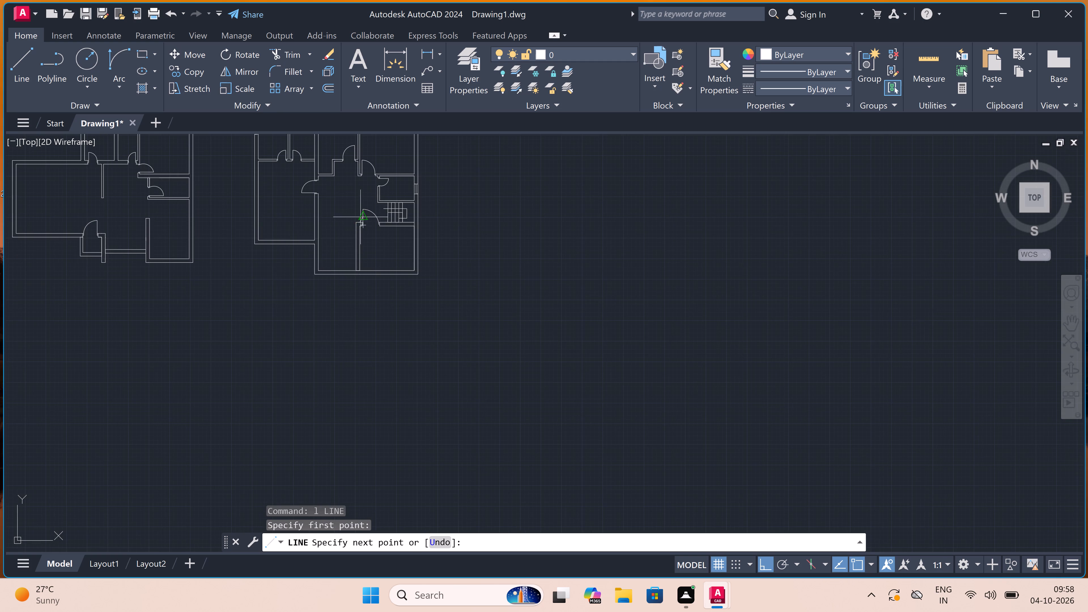
scroll(362, 197, up, 5)
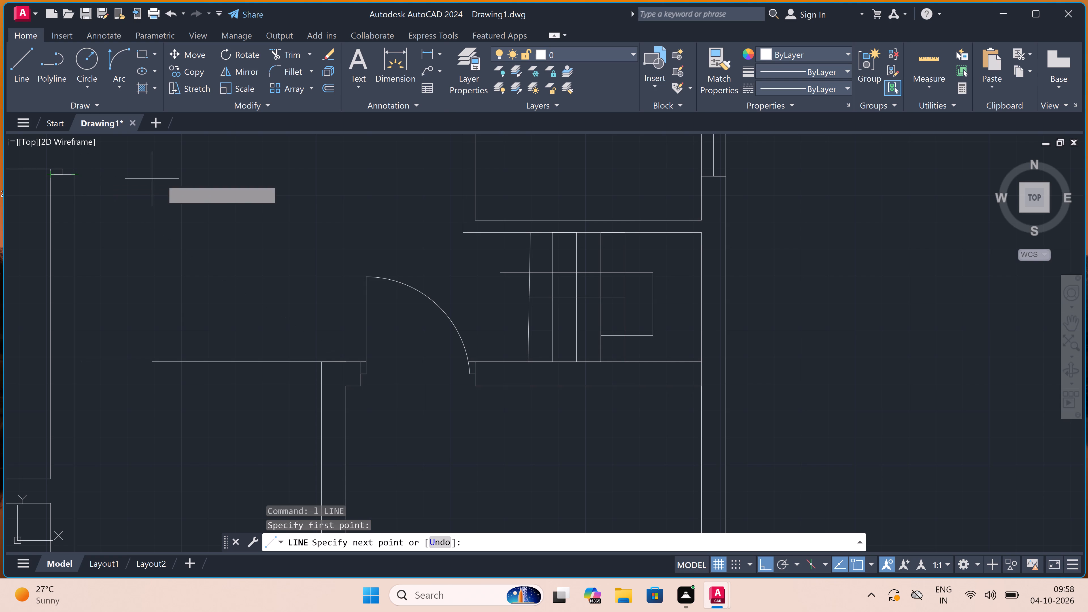
click(343, 174)
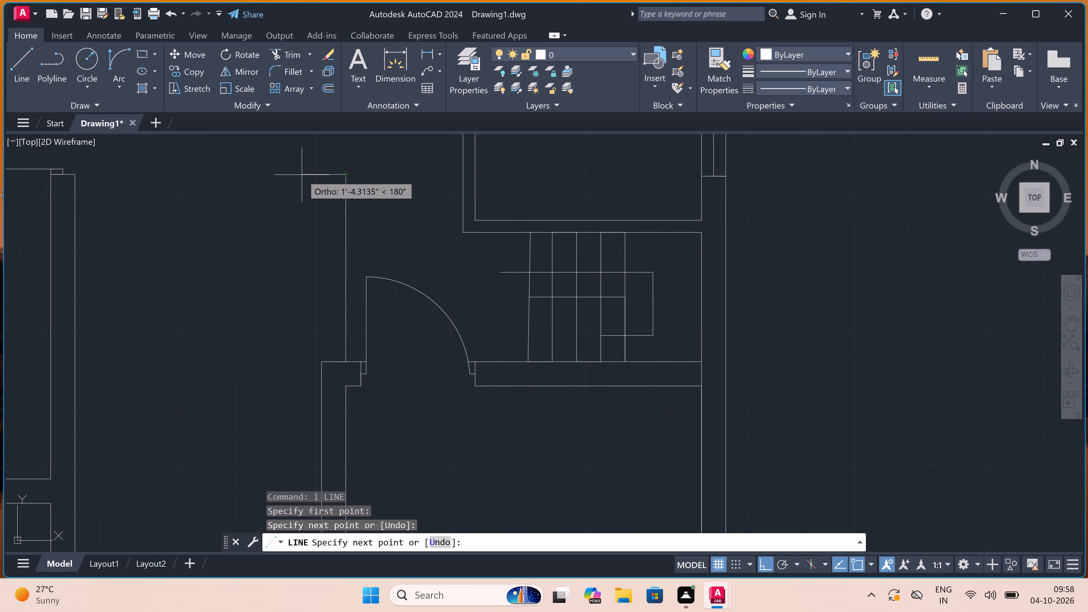
key(9)
key(shift+quotedbl)
key(space)
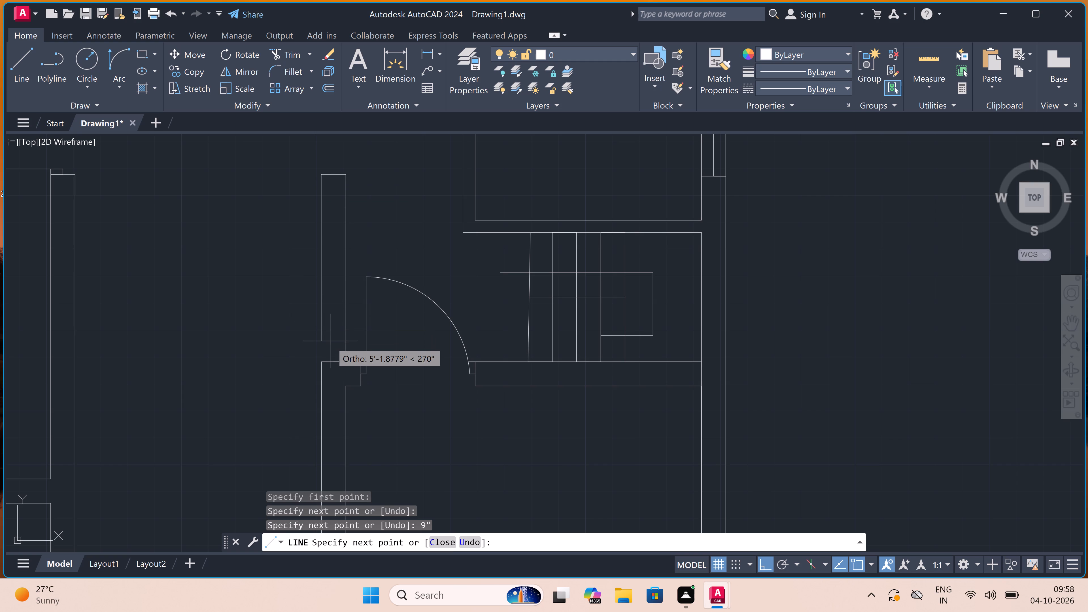
click(323, 360)
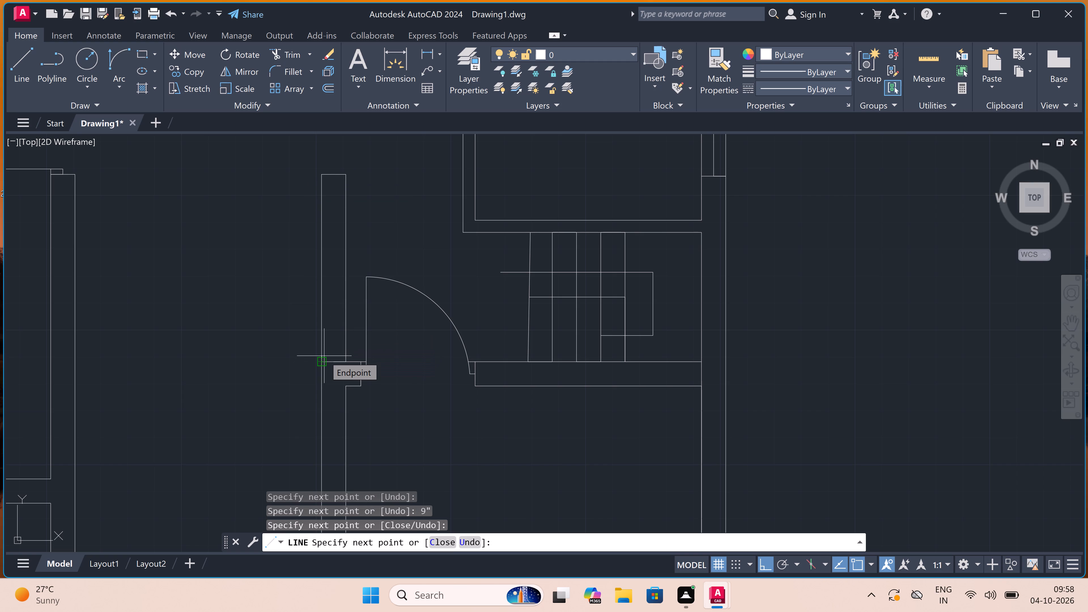
key(Escape)
Draw a 4.5" thick wall stub about 3'-10" long going left from the new 9" wall's top-left corner.
text(l)
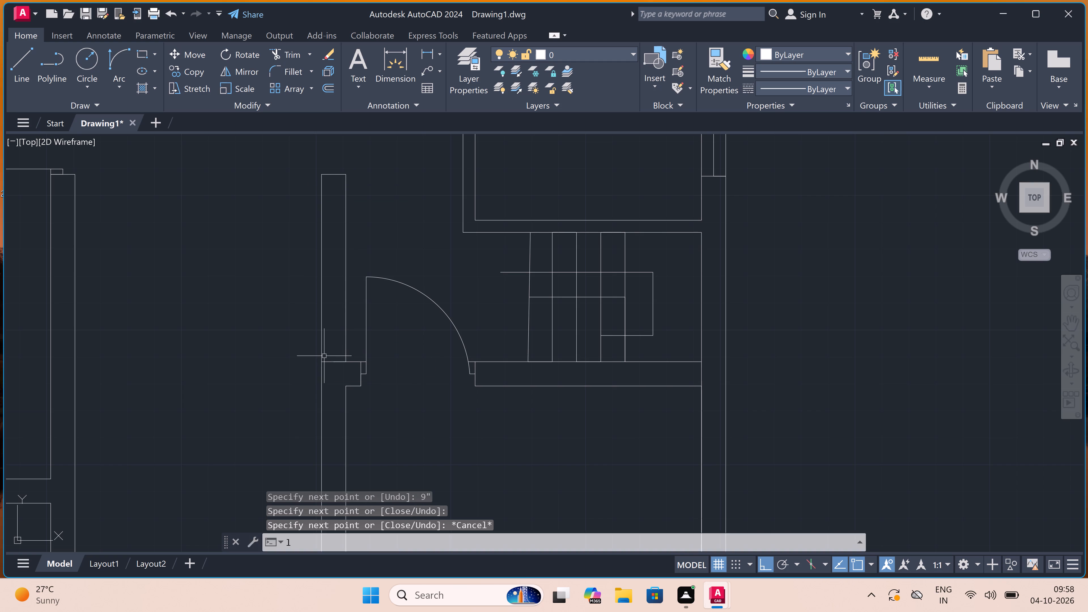
key(space)
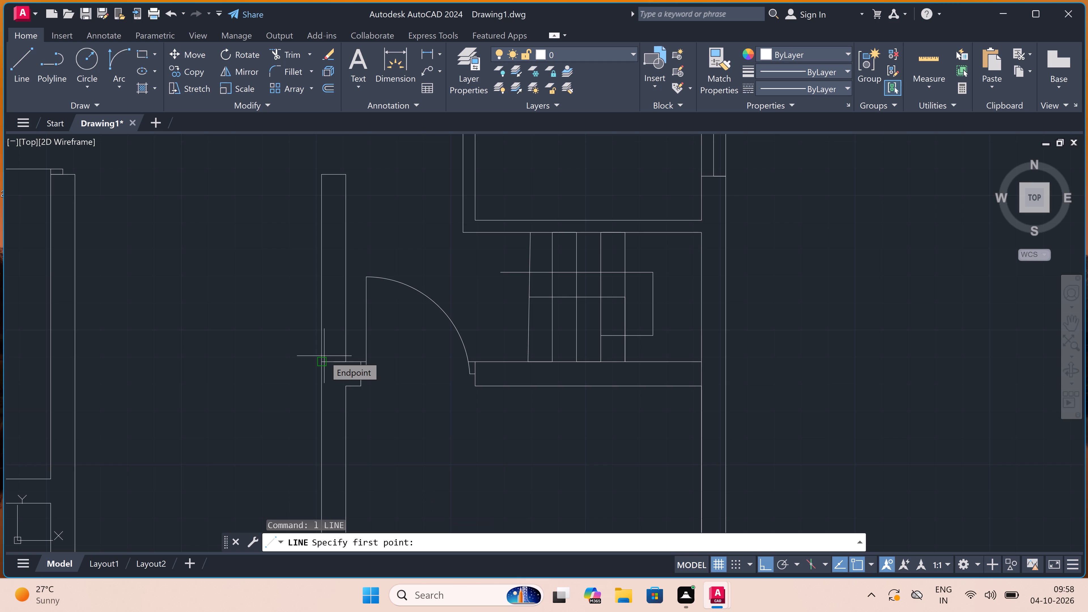
click(323, 178)
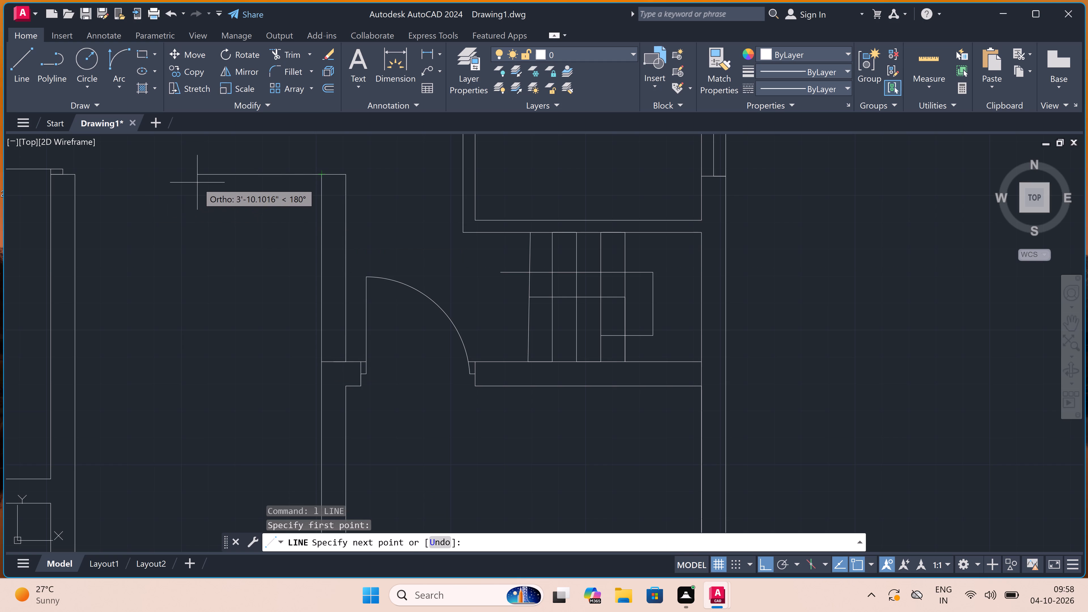
click(195, 179)
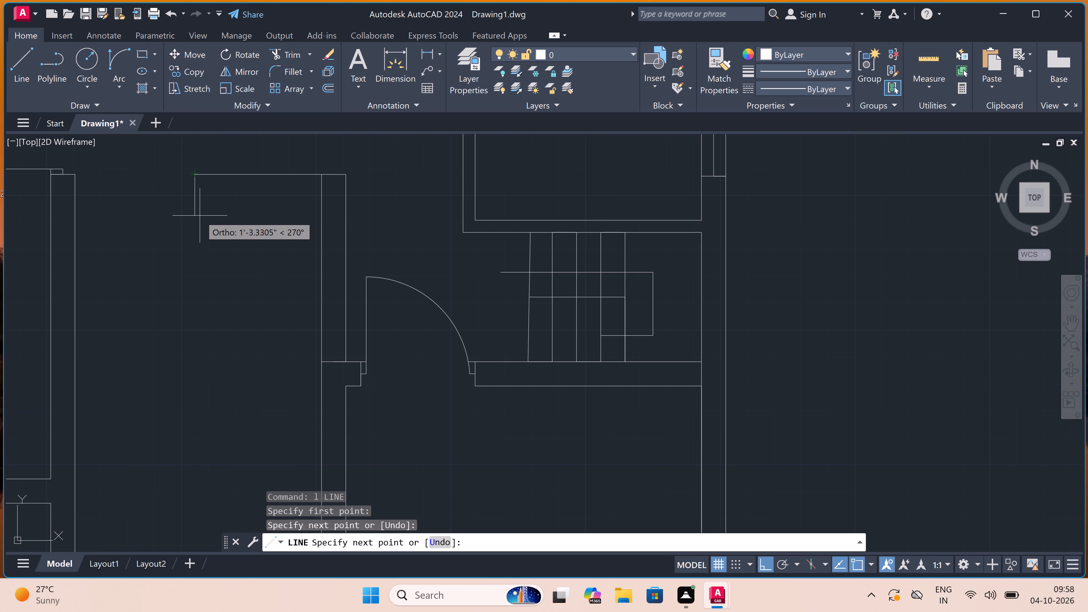
text(4.5)
text(")
key(space)
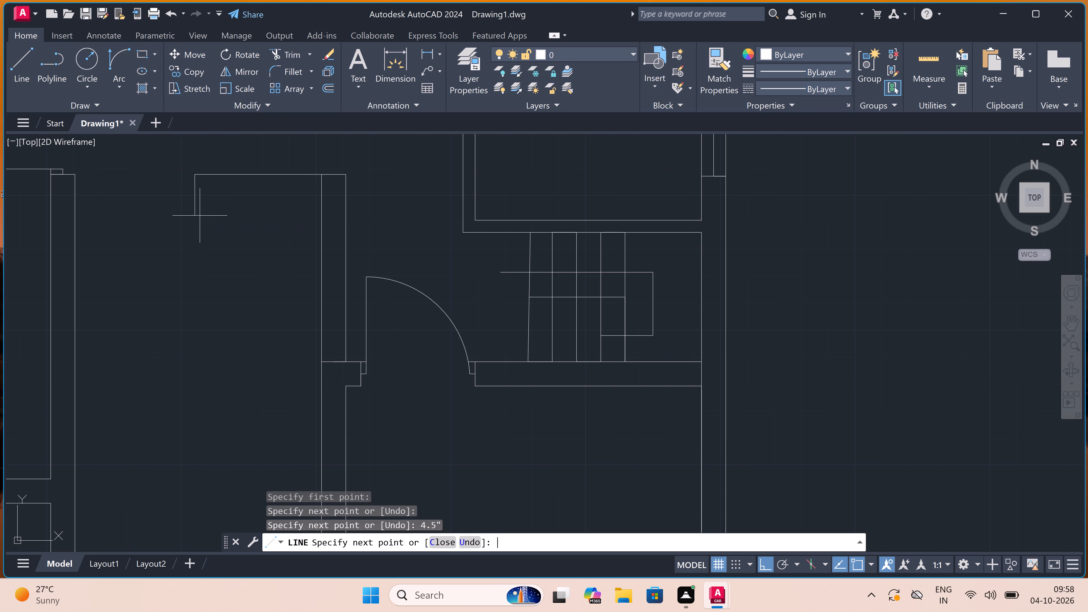
click(321, 189)
key(Escape)
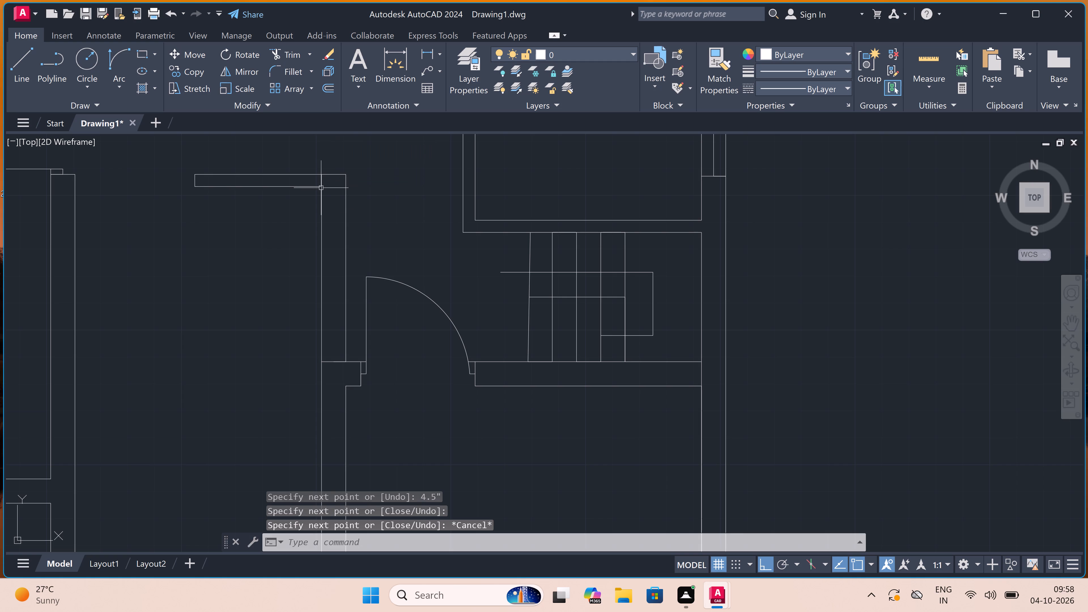
Trim the 9" wall's left face line between the stub's two lines so the corner joins openly.
text(tr)
key(space)
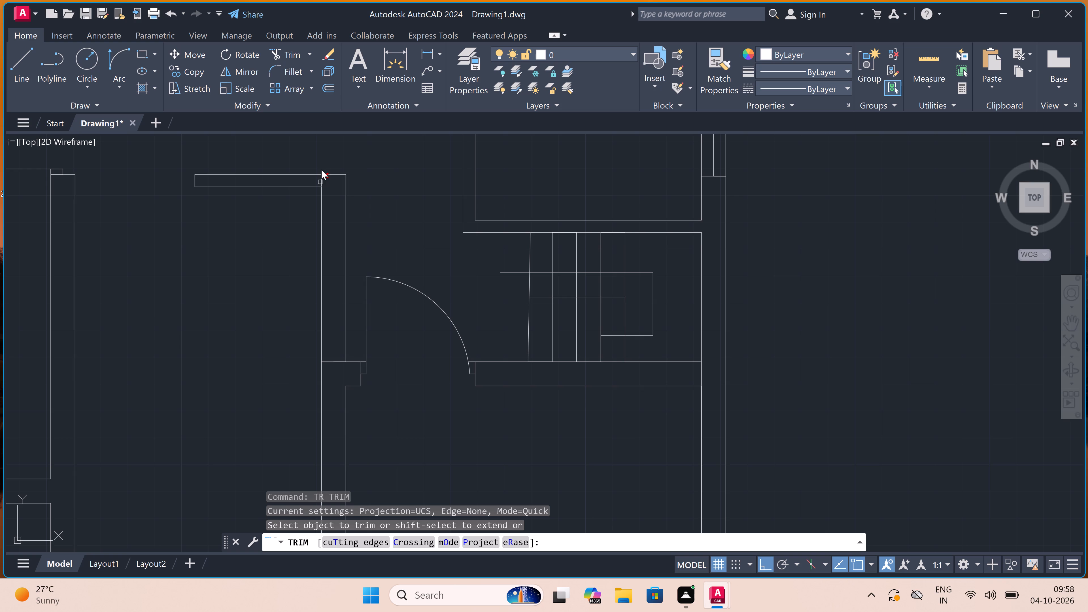
scroll(324, 180, up, 2)
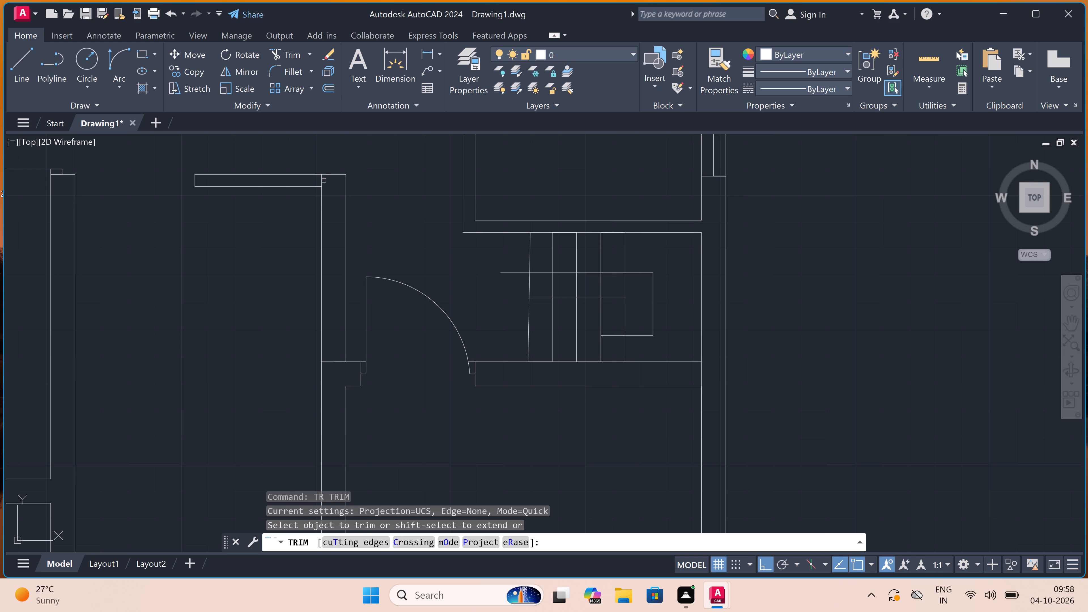
scroll(324, 180, up, 1)
click(324, 179)
click(298, 179)
Trim the short line crossing the 9" wall beside the lower room's left door jamb.
scroll(318, 178, down, 2)
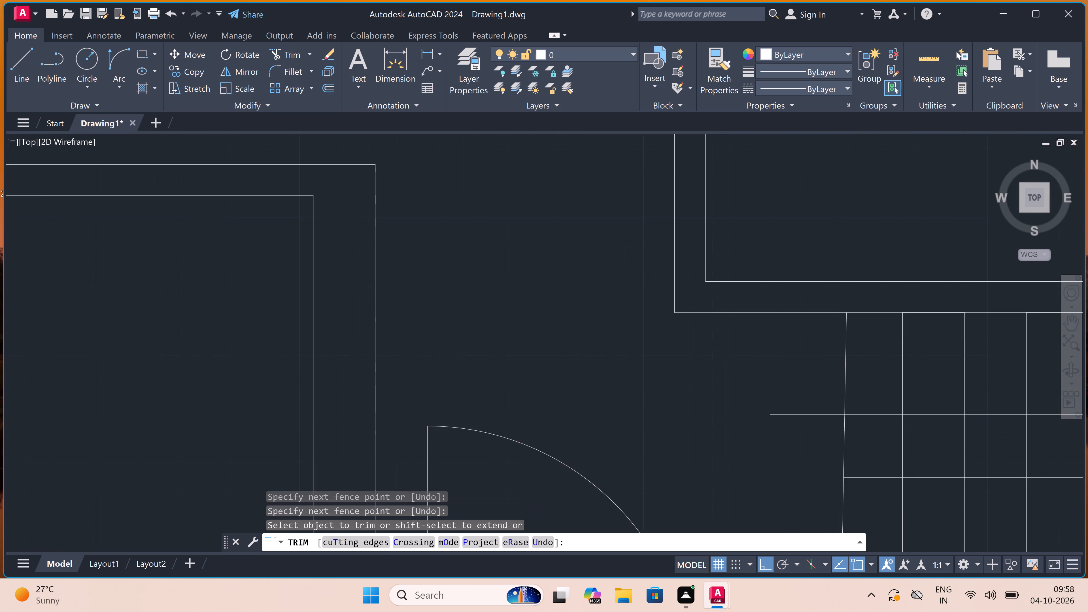
scroll(318, 178, down, 3)
scroll(316, 246, up, 3)
scroll(331, 269, up, 3)
click(331, 269)
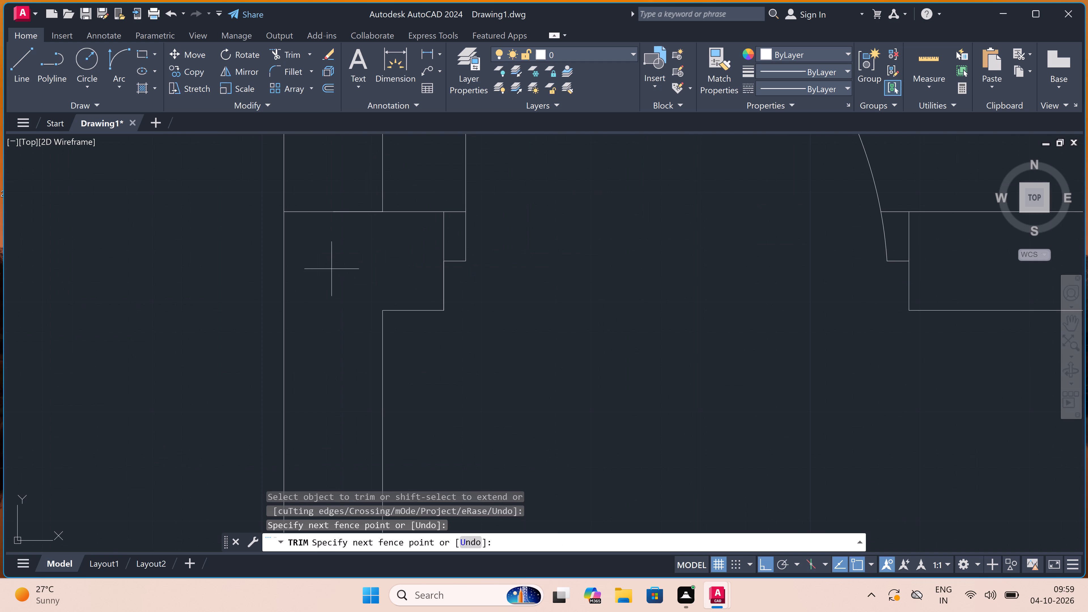
click(334, 155)
click(359, 176)
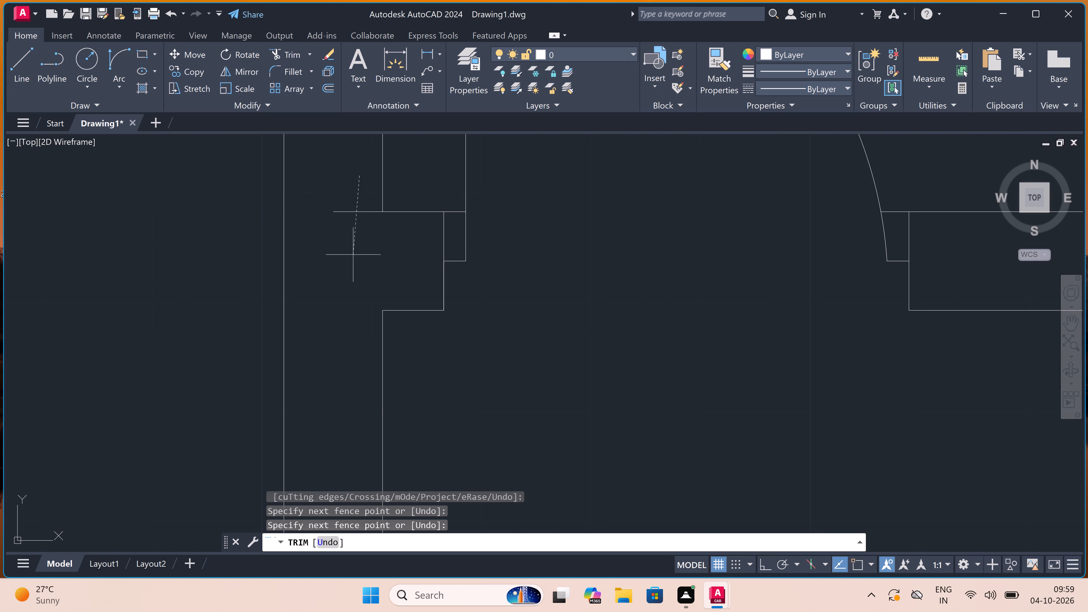
click(353, 259)
Trim the bottom outer wall's inner line between the partition's two faces so the walls join openly.
scroll(345, 231, down, 6)
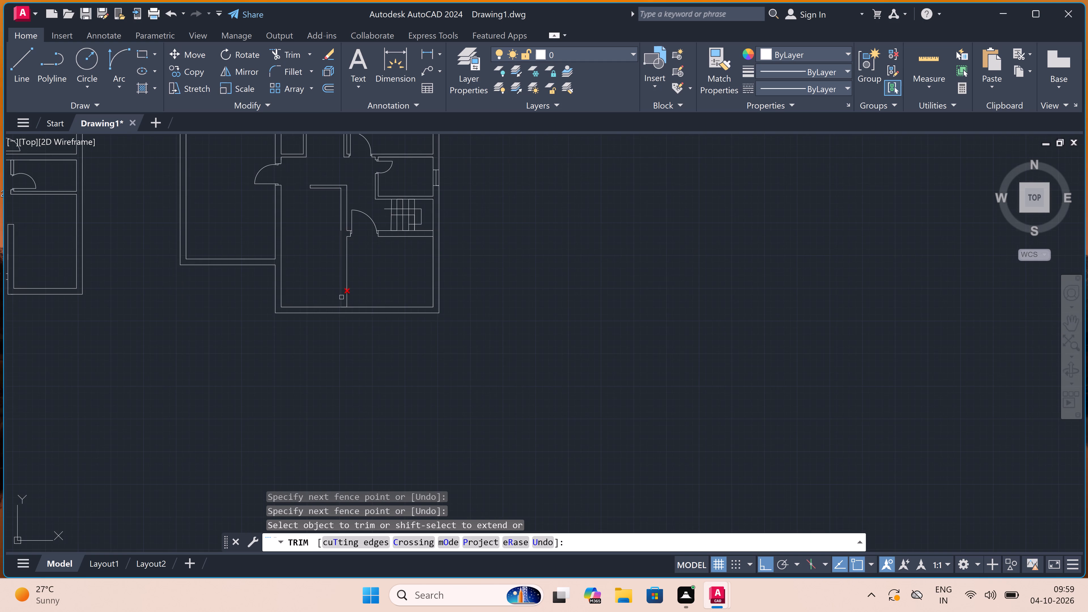
scroll(341, 297, up, 3)
scroll(341, 347, up, 3)
click(352, 344)
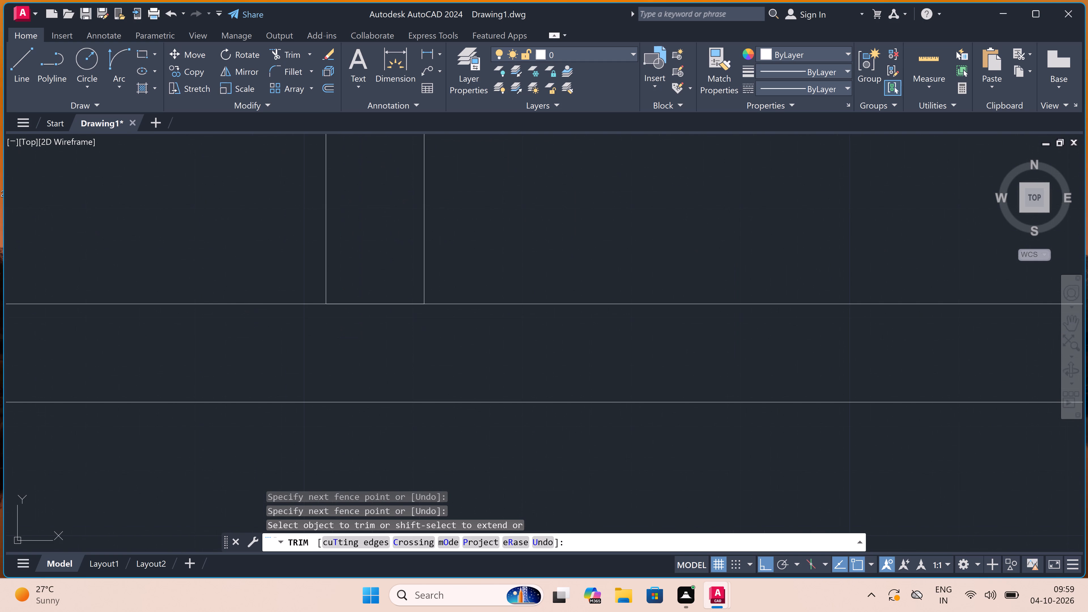
click(363, 256)
scroll(367, 326, down, 6)
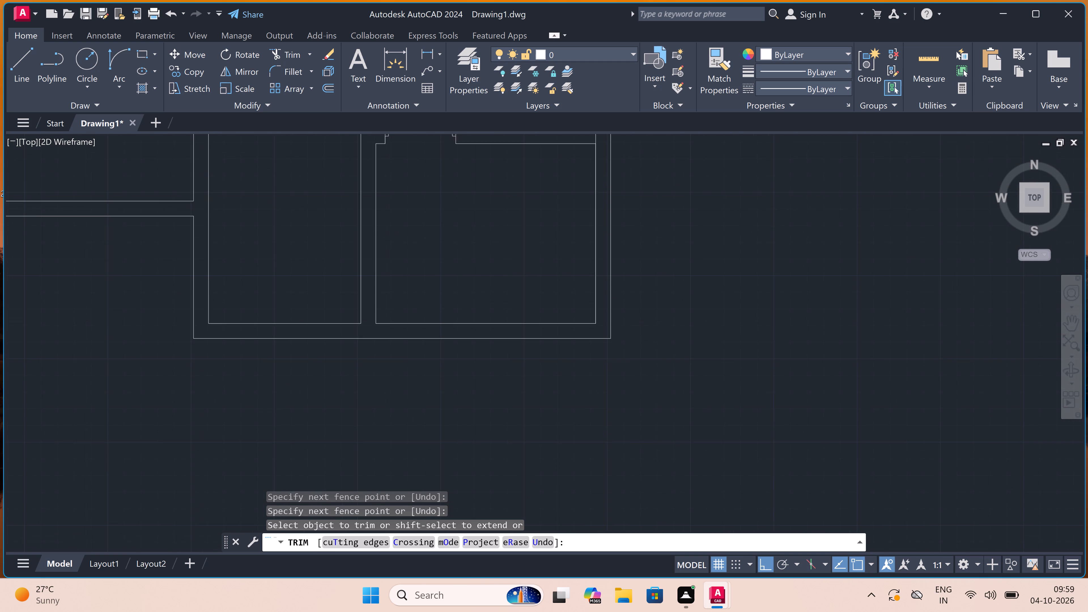
scroll(367, 326, down, 1)
scroll(308, 205, up, 1)
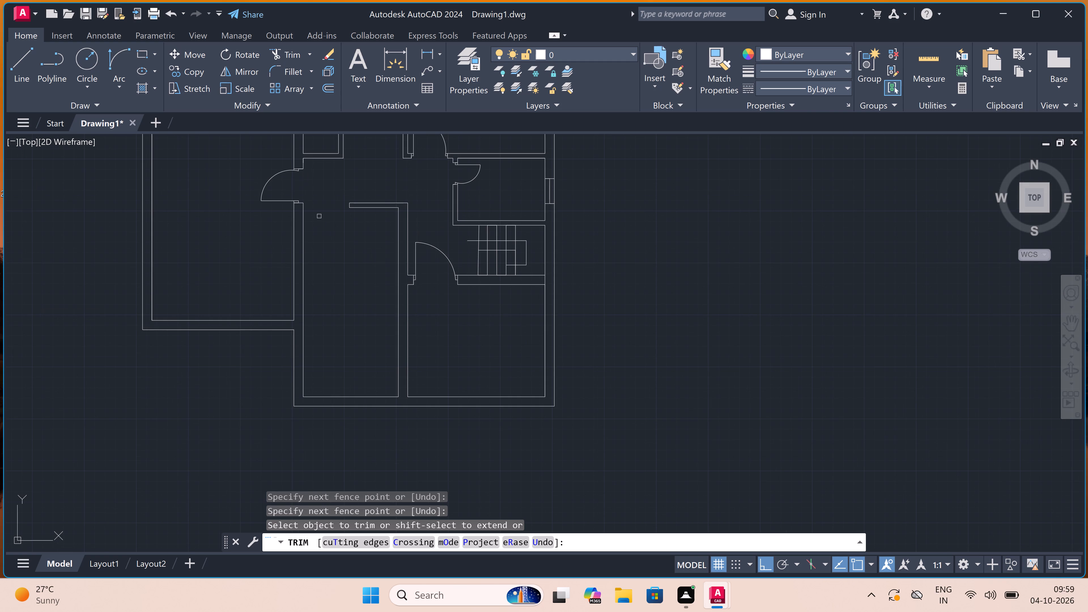
key(Escape)
Draw a vertical line from the bottom wall's inner line up to the thin stub's lower line, near the stub's left end.
text(l)
key(space)
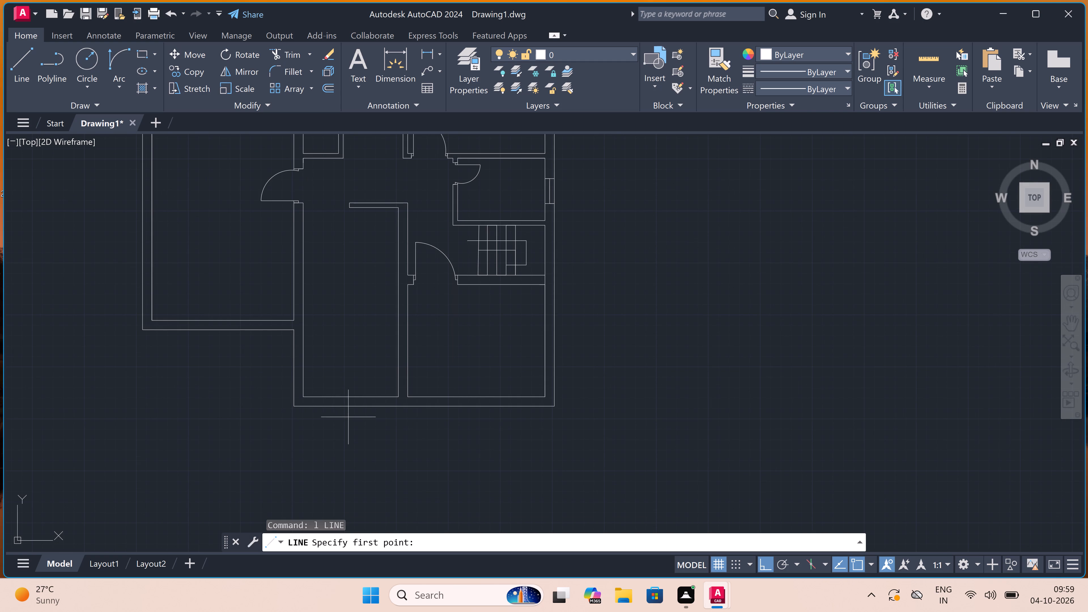
click(350, 396)
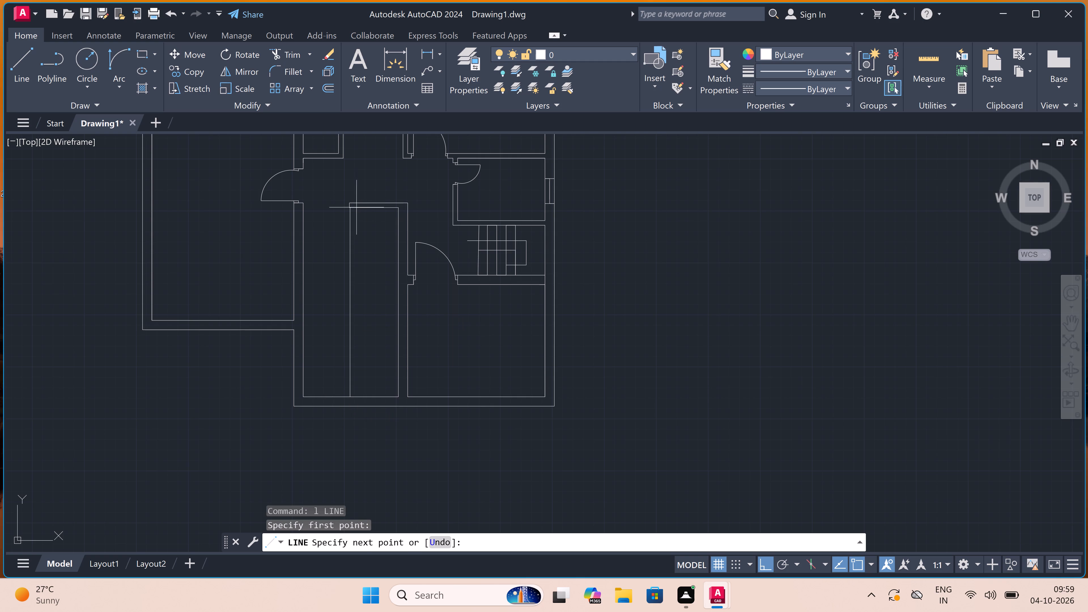
scroll(350, 207, up, 3)
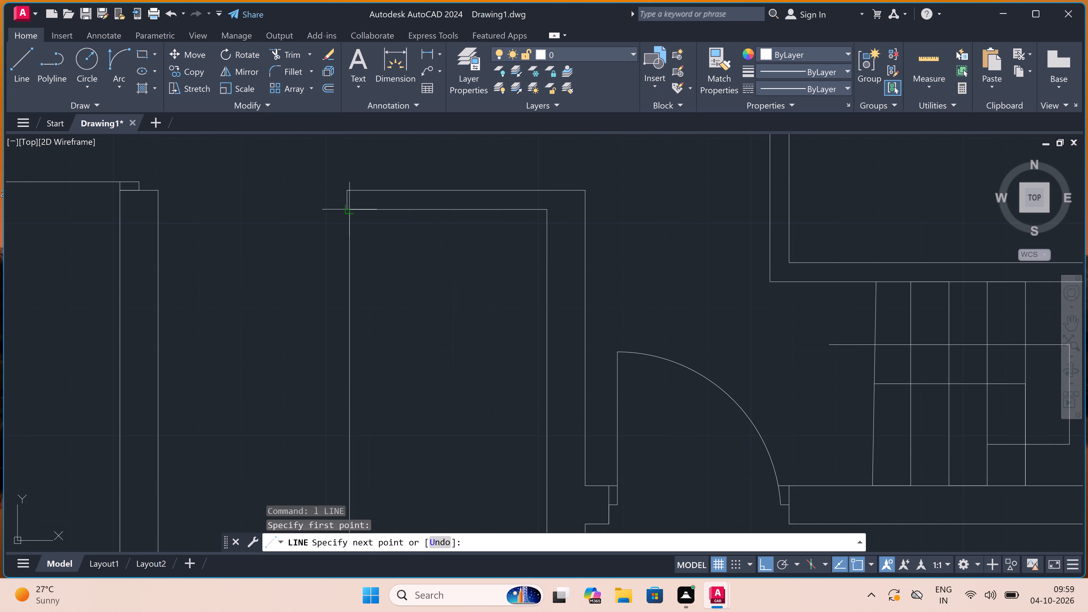
scroll(349, 208, up, 3)
click(349, 215)
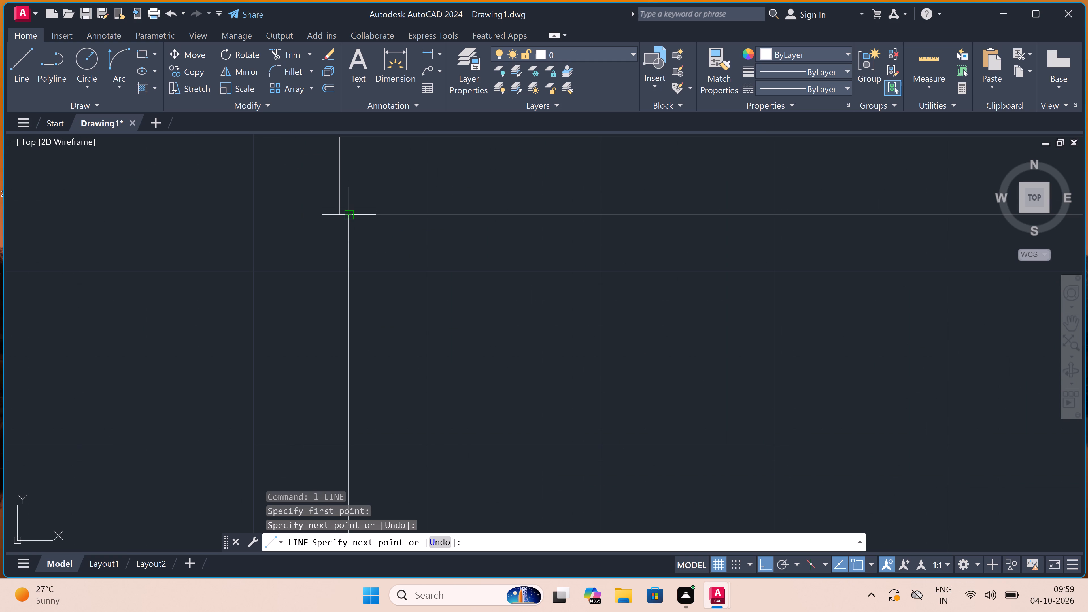
key(Escape)
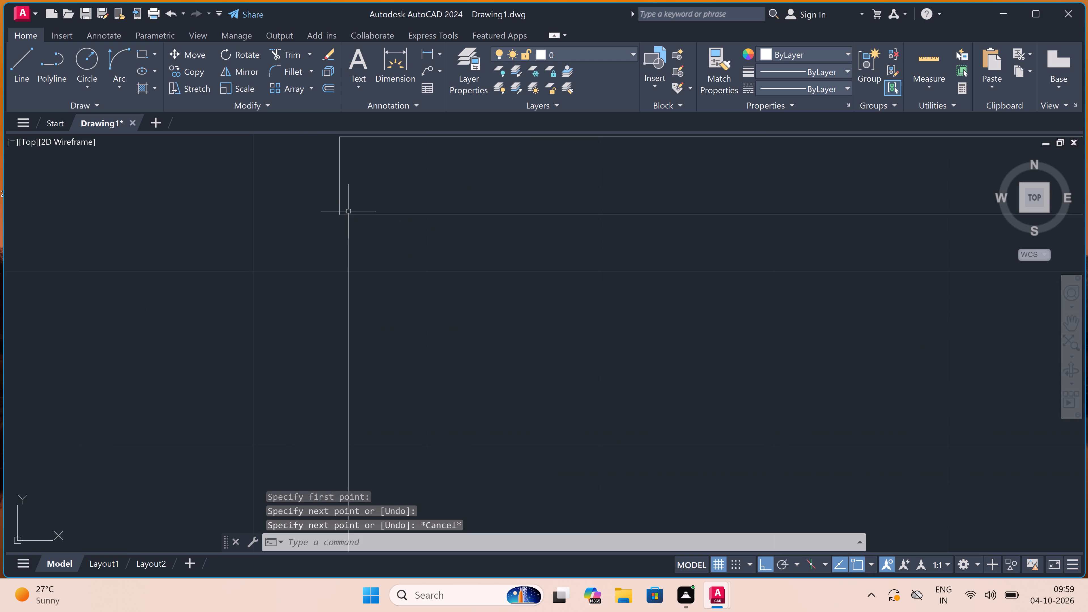
Draw a horizontal line from the new vertical line's top end across to the facing wall's inner face below the door.
scroll(351, 211, down, 4)
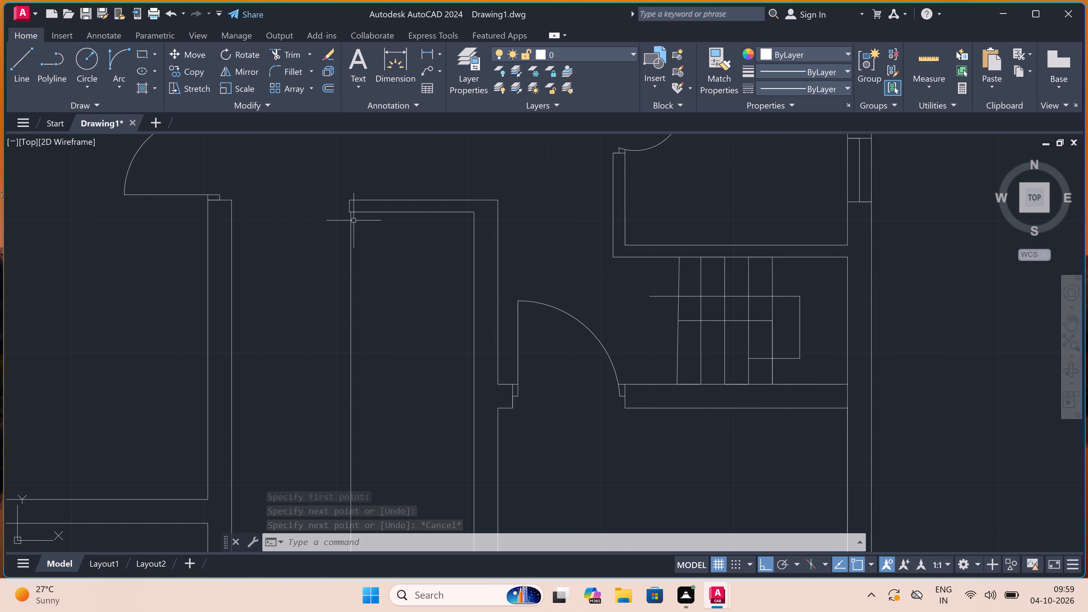
scroll(354, 220, down, 2)
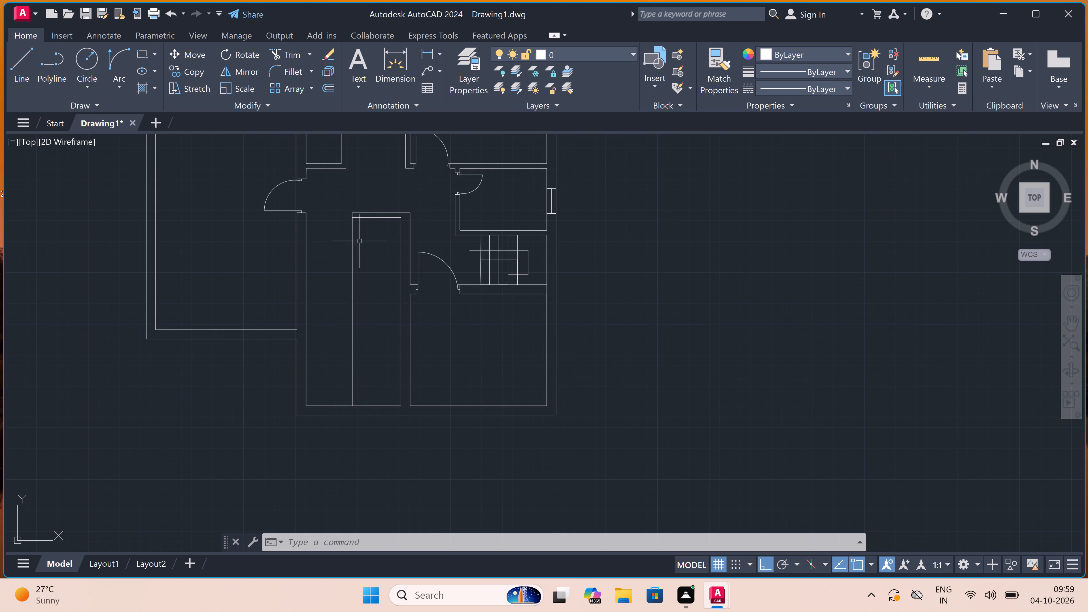
text(l)
key(space)
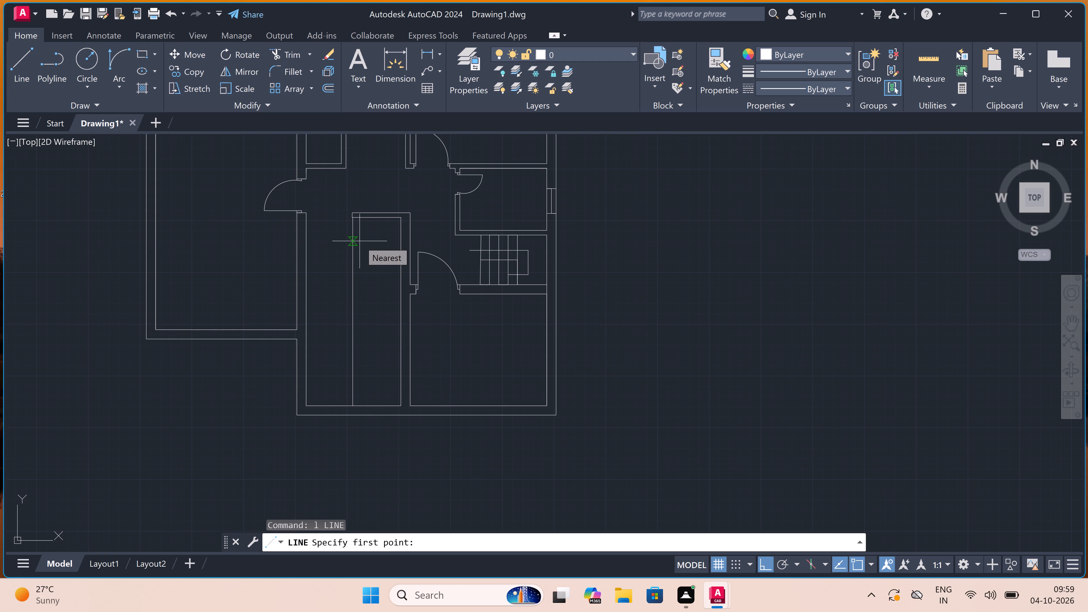
scroll(342, 200, up, 2)
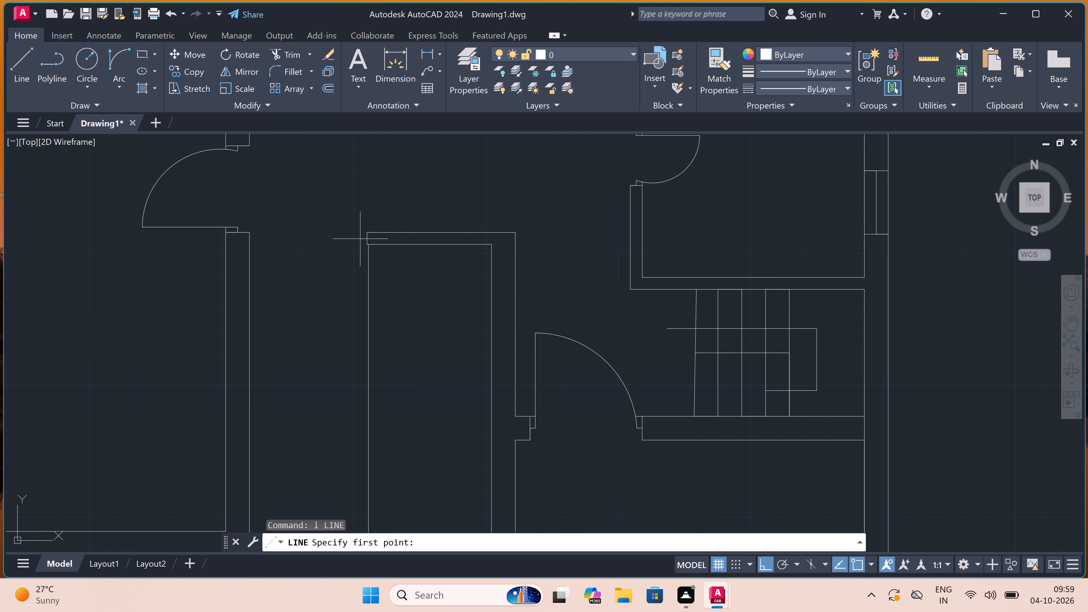
scroll(362, 242, up, 3)
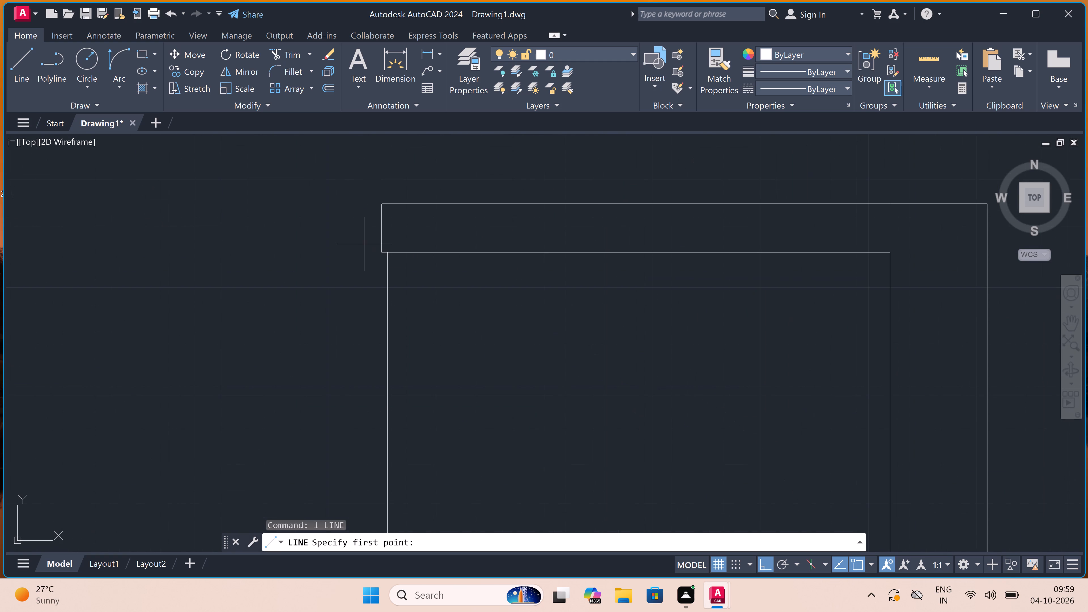
click(386, 254)
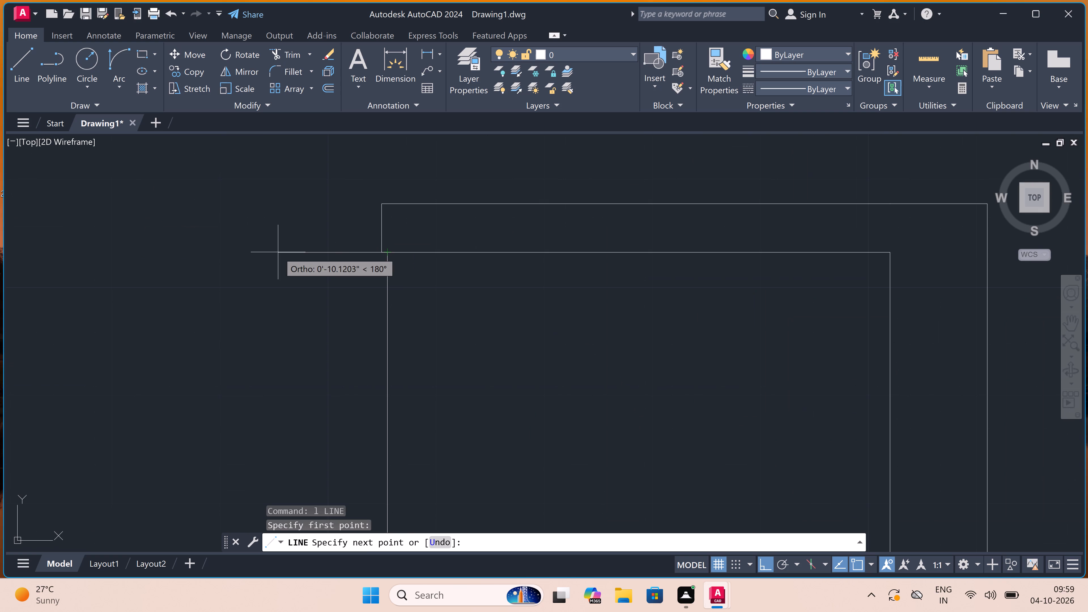
scroll(278, 252, down, 2)
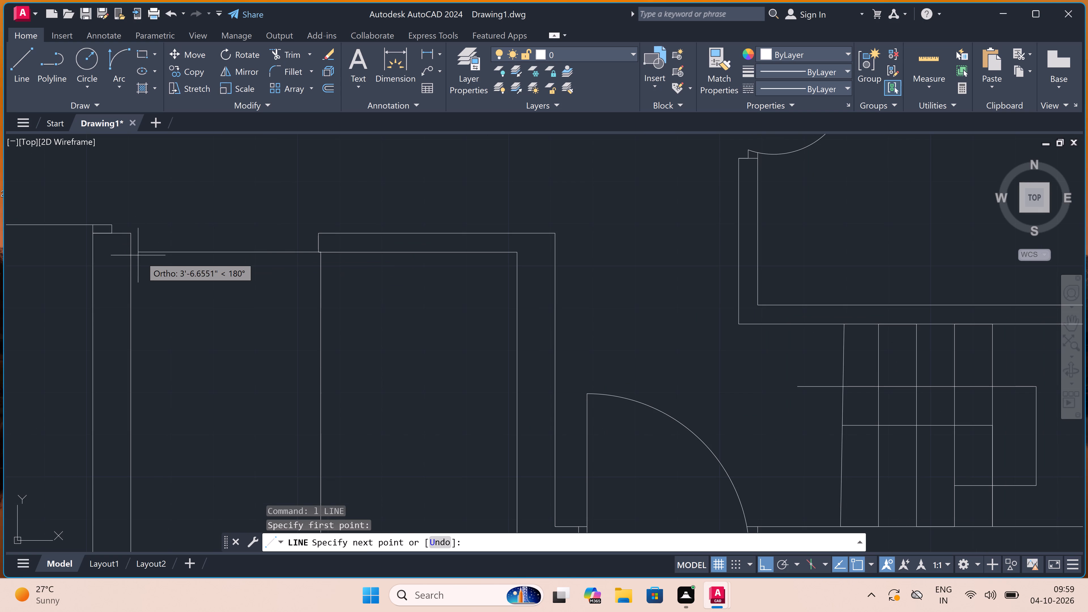
scroll(141, 258, up, 2)
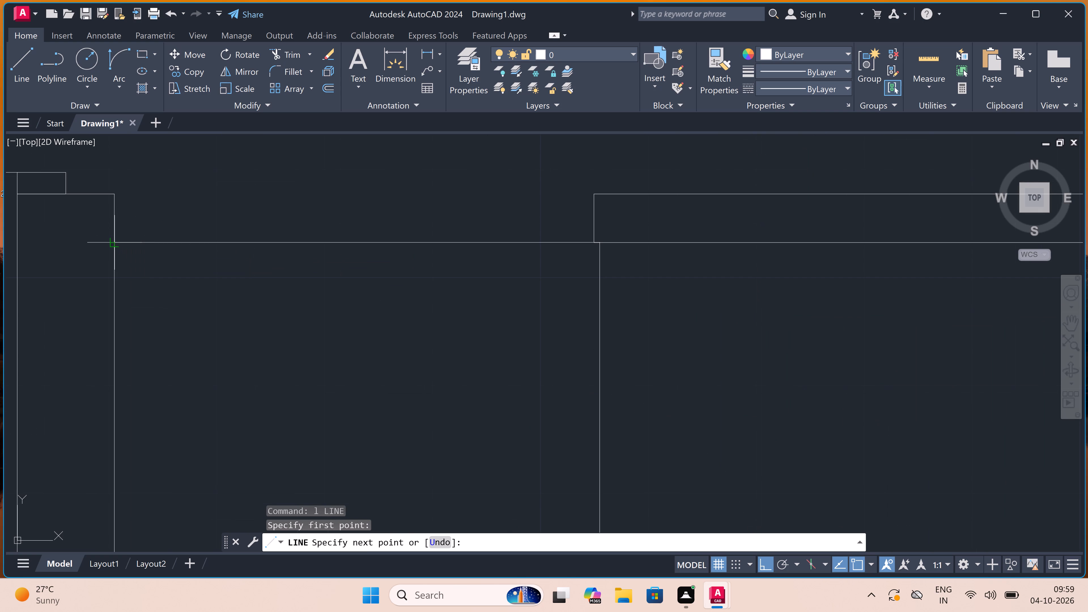
click(115, 241)
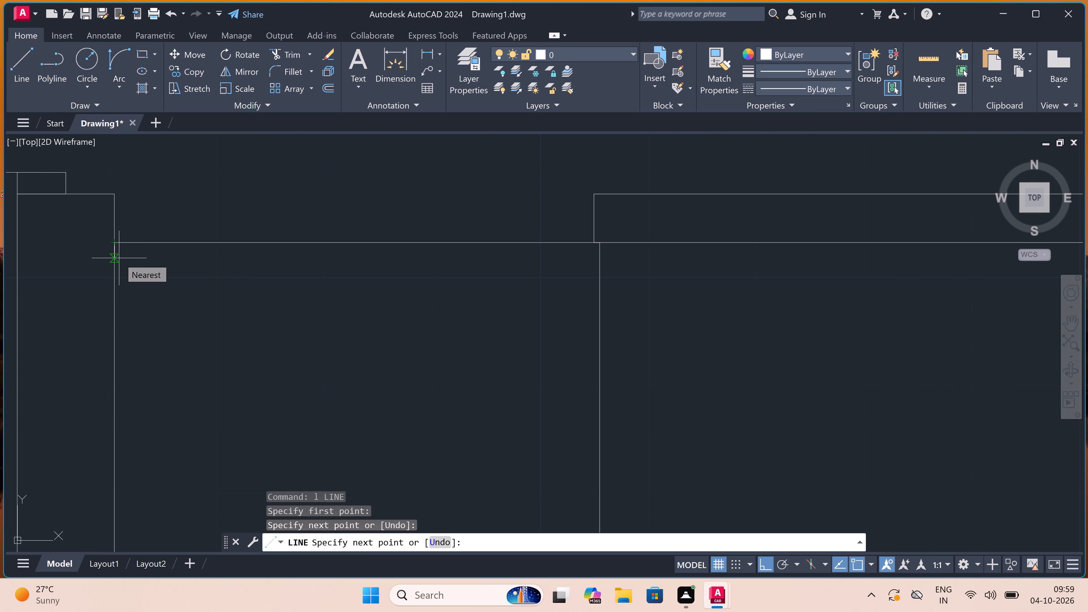
key(Escape)
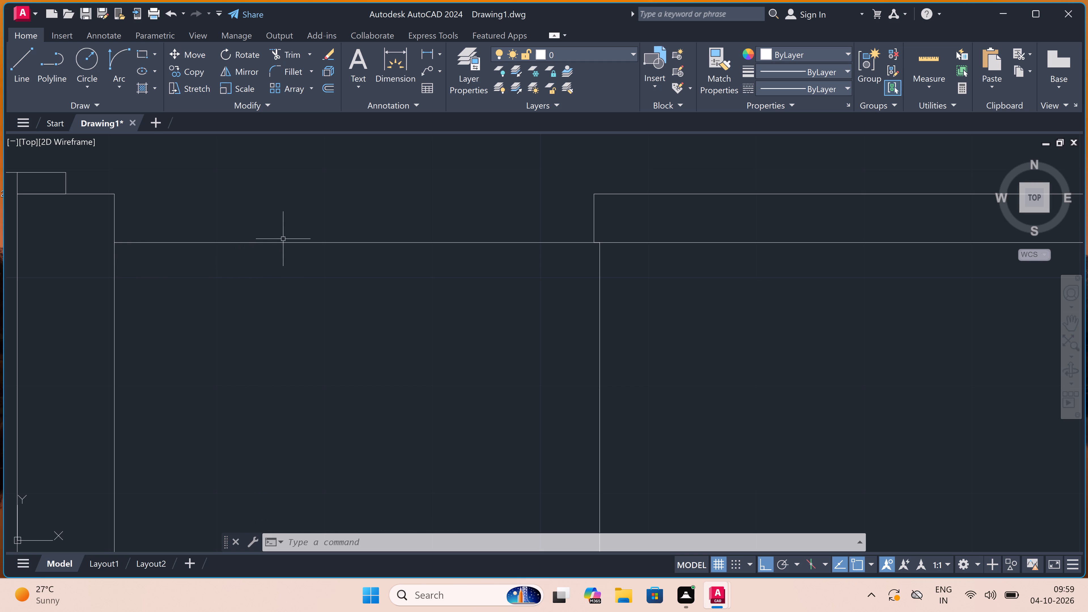
Offset the new horizontal line downward at 9" spacing with the Multiple option to make sixteen stair tread lines.
text(o)
key(space)
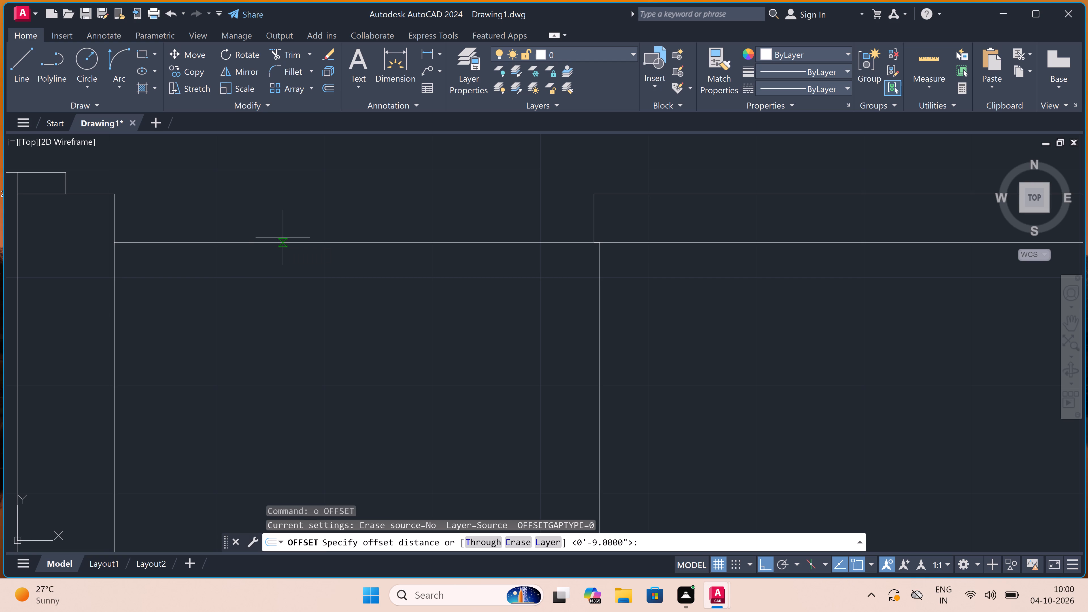
click(293, 243)
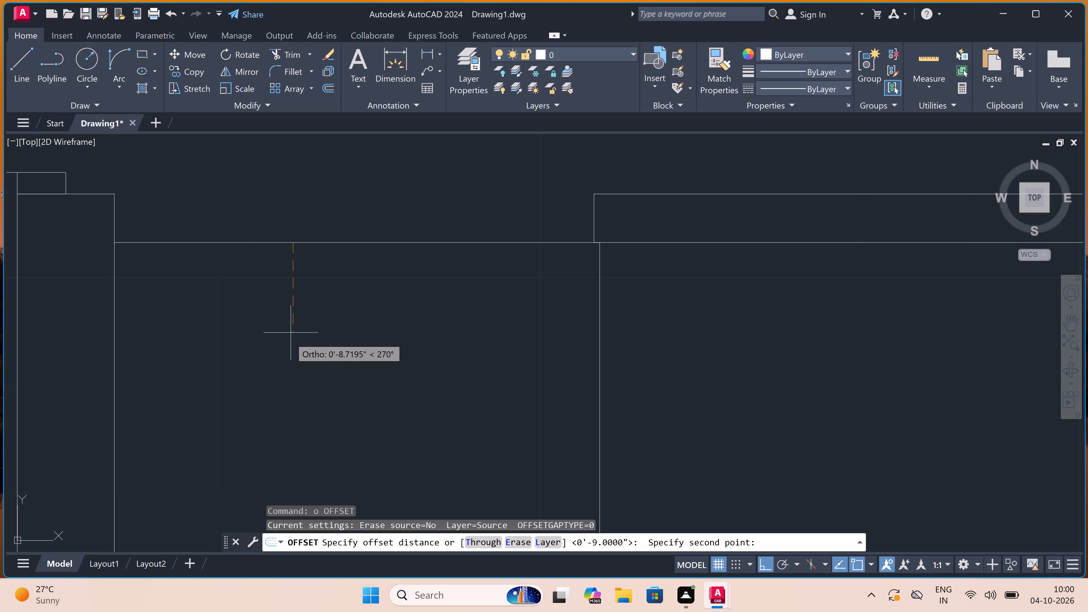
text(9")
key(space)
click(320, 243)
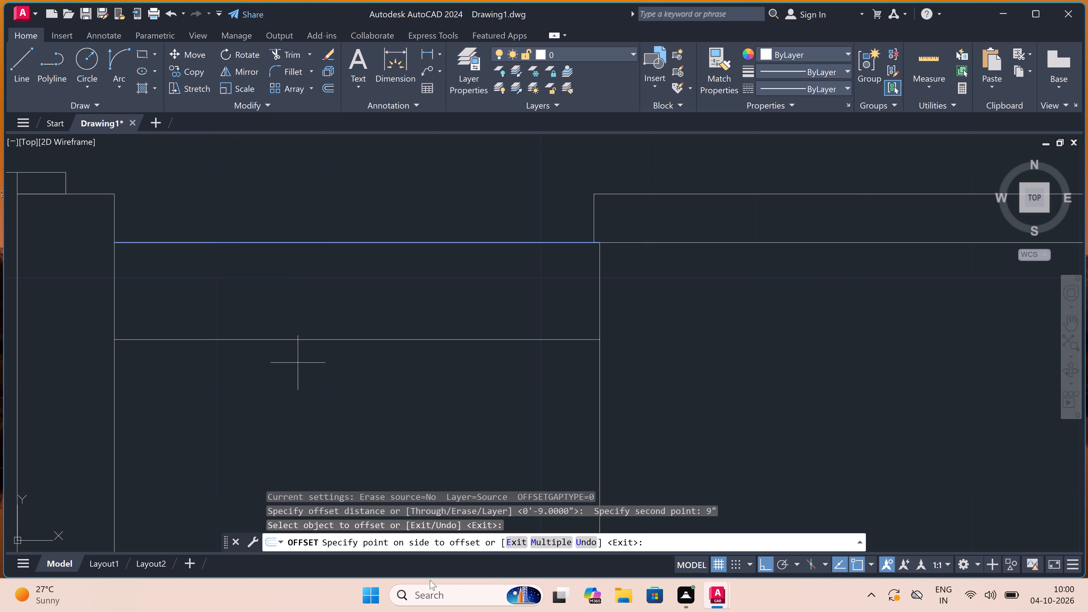
click(550, 539)
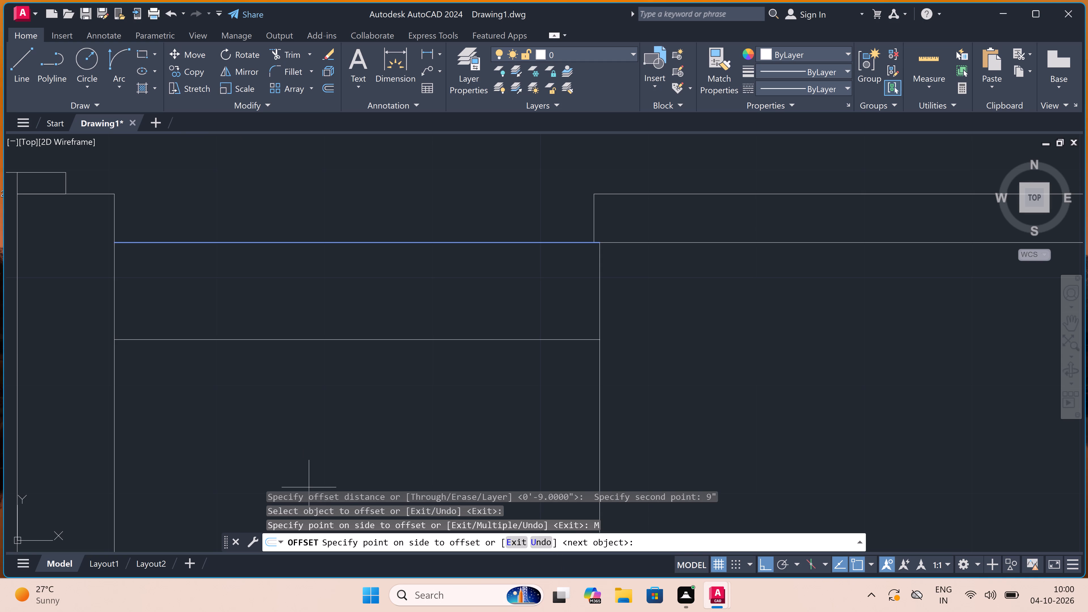
scroll(481, 323, down, 6)
click(484, 391)
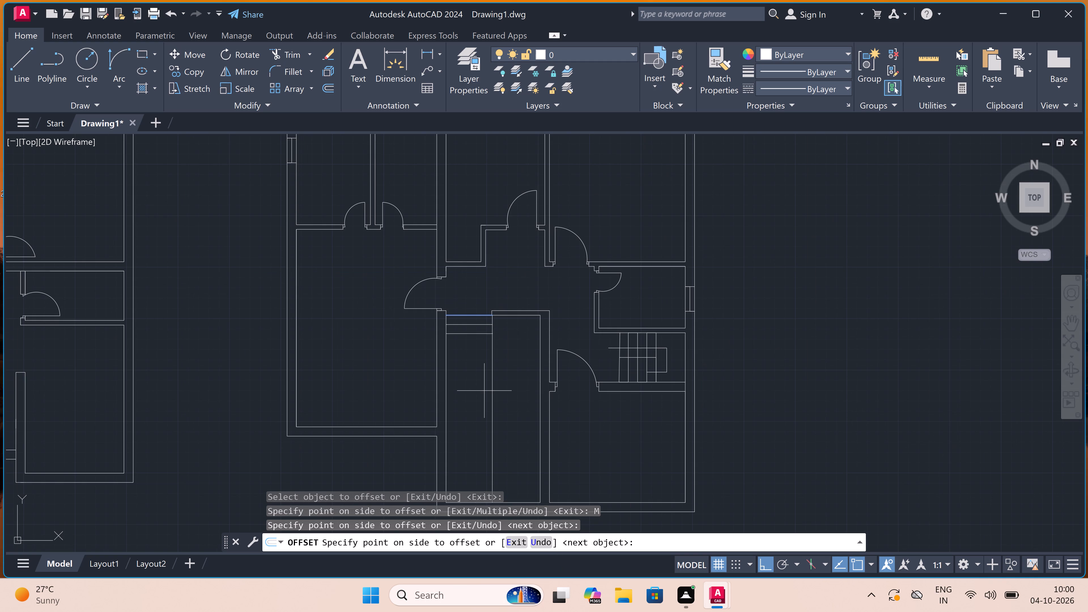
click(484, 396)
double_click(482, 404)
double_click(482, 406)
scroll(468, 386, down, 4)
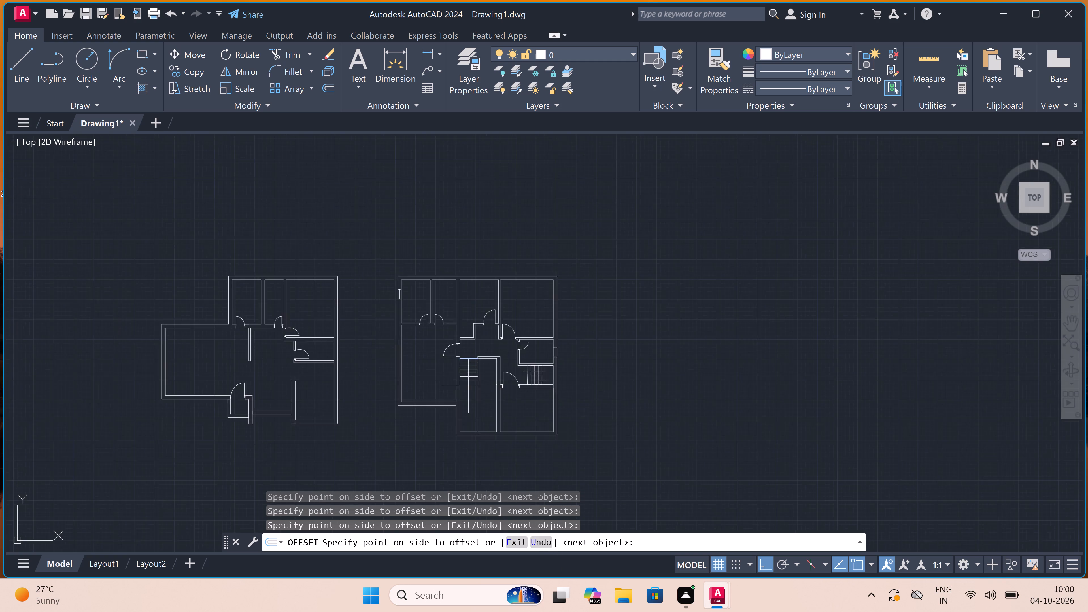
scroll(469, 413, up, 3)
scroll(464, 361, up, 1)
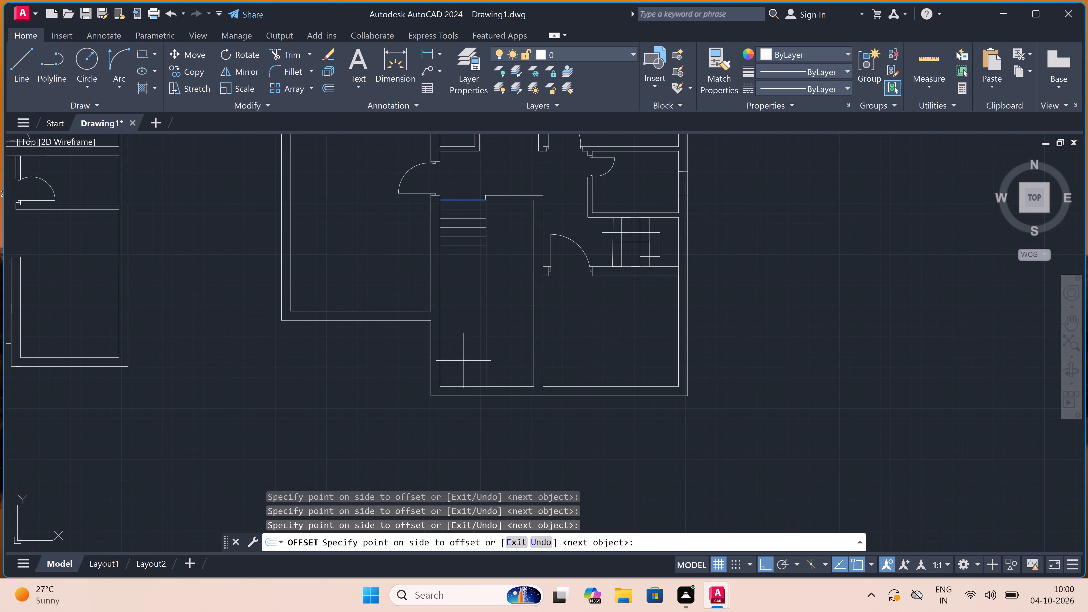
triple_click(464, 360)
triple_click(464, 360)
double_click(464, 360)
drag(464, 360, 464, 363)
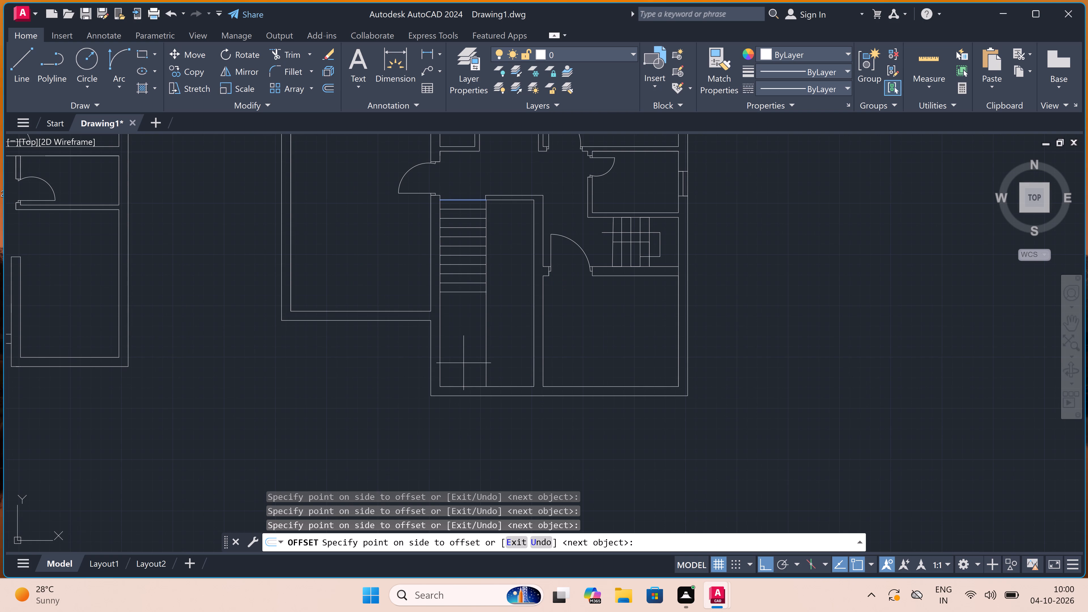
triple_click(464, 362)
triple_click(464, 362)
triple_click(464, 362)
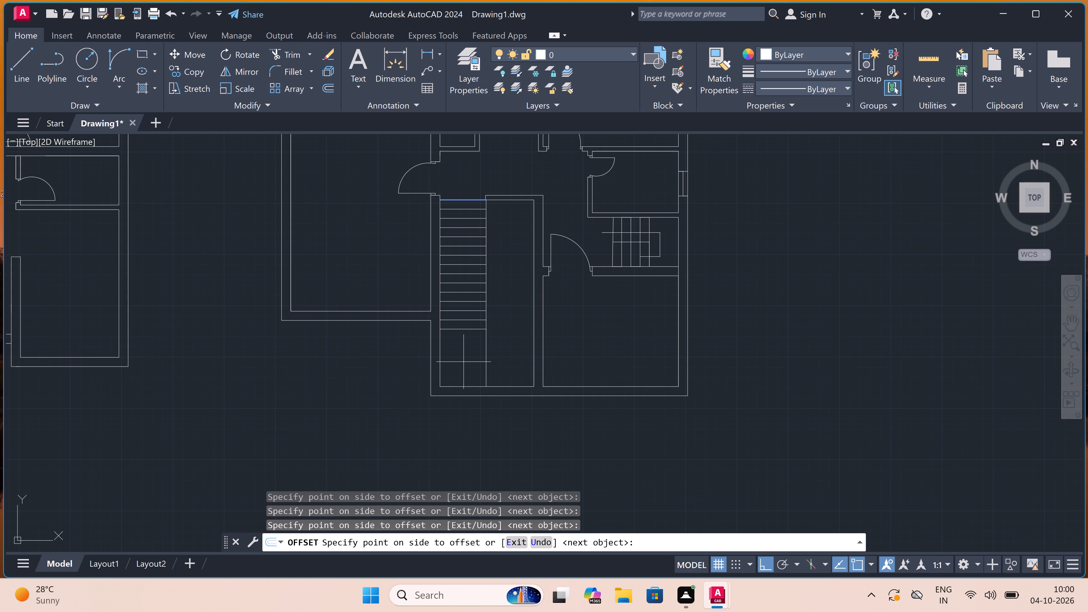
double_click(464, 362)
click(464, 362)
key(Escape)
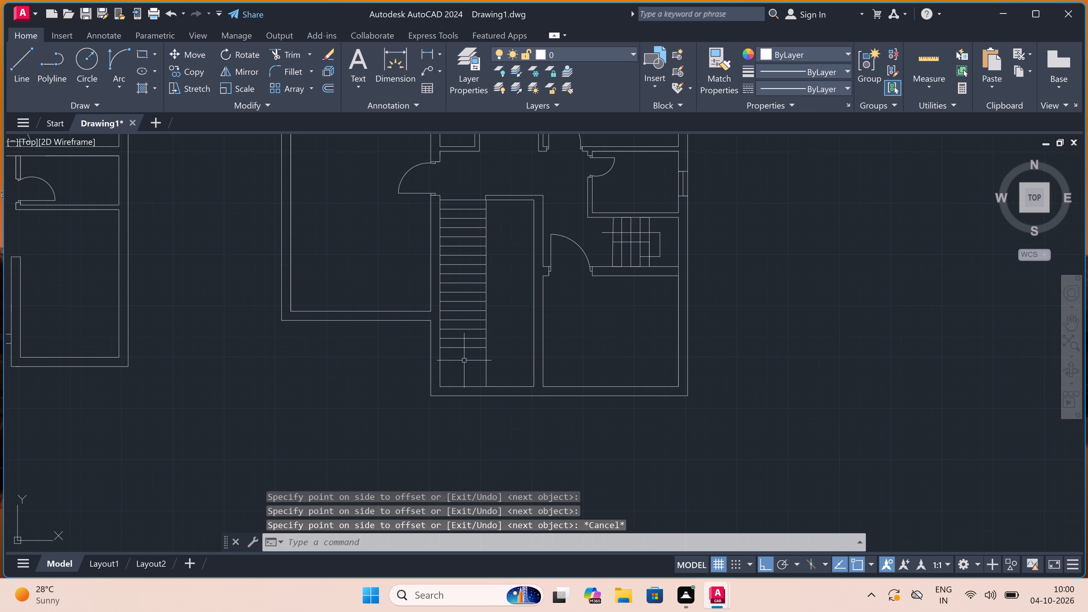
Extend all the offset tread lines across the vertical divider to the 9" wall's inner face, forming the second flight.
text(ex)
key(space)
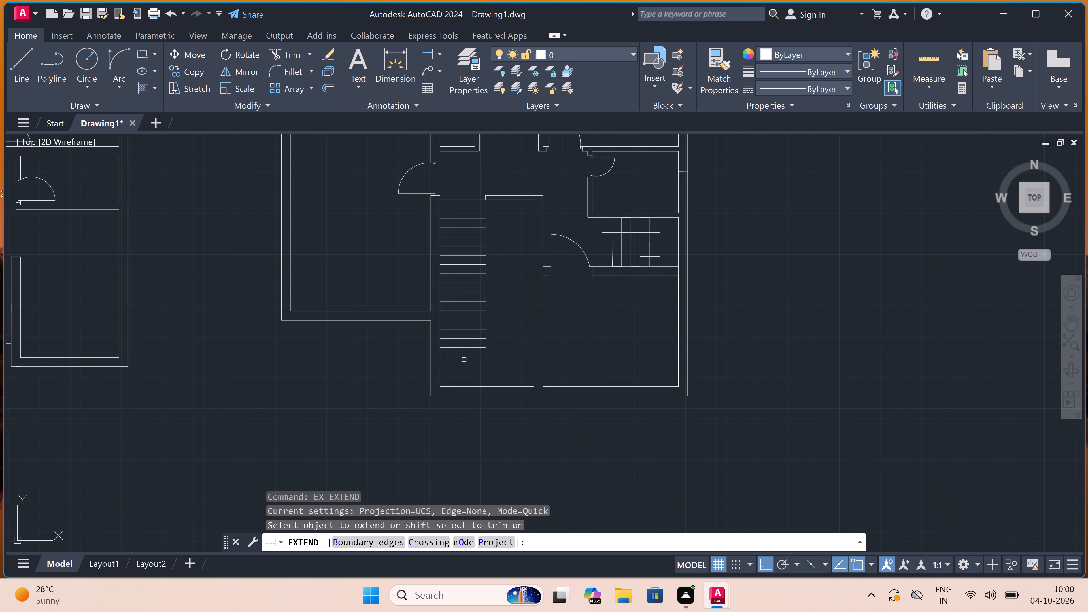
click(465, 360)
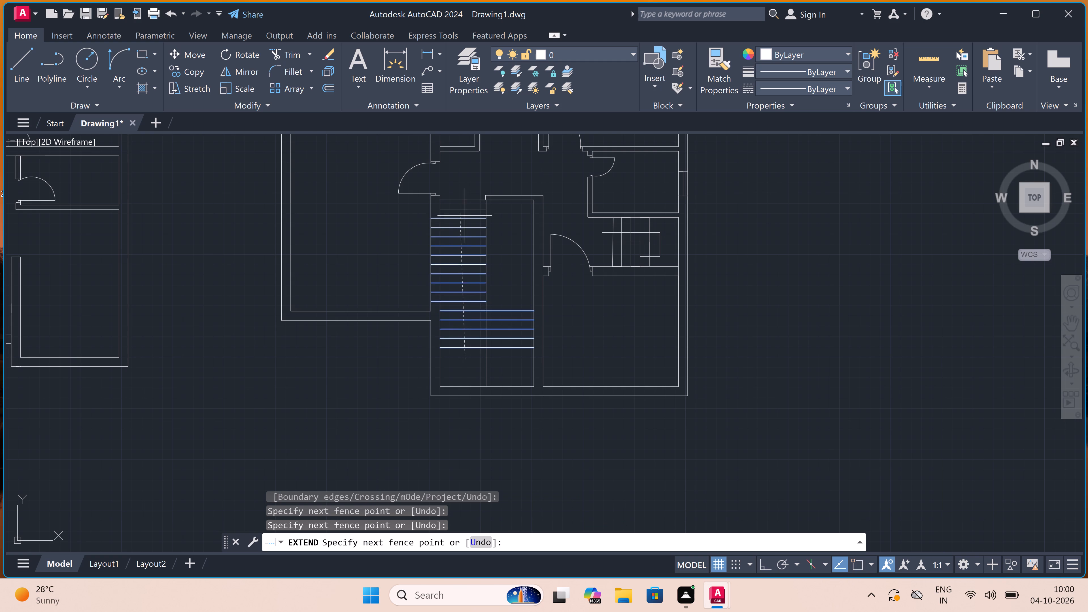
click(471, 208)
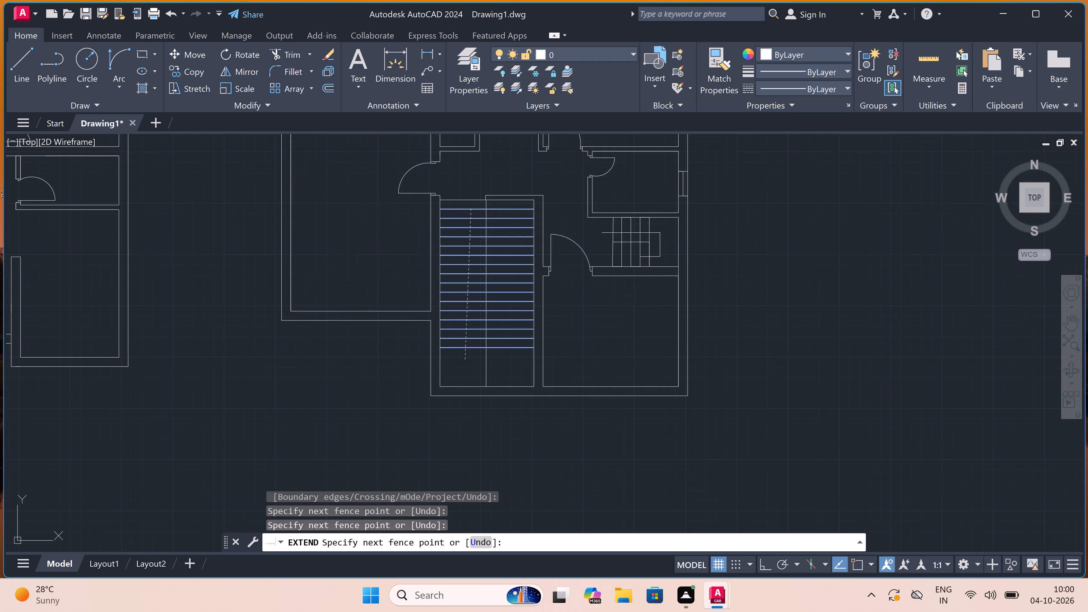
key(Escape)
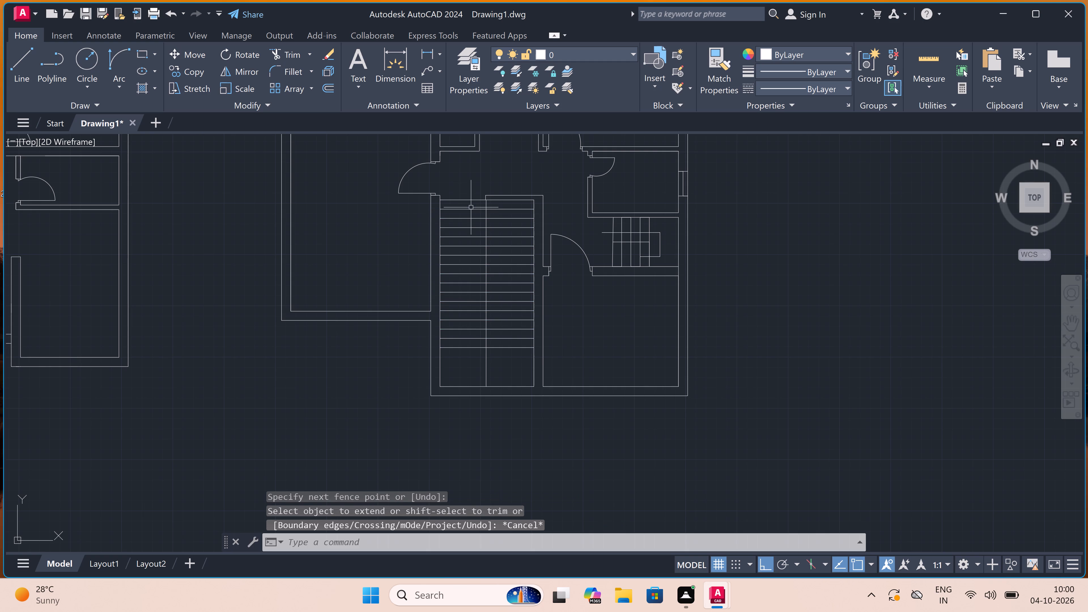
Draw a U-shaped travel line from the right flight's top tread, about 13' down, across the landing and partway up the left flight.
text(l)
key(space)
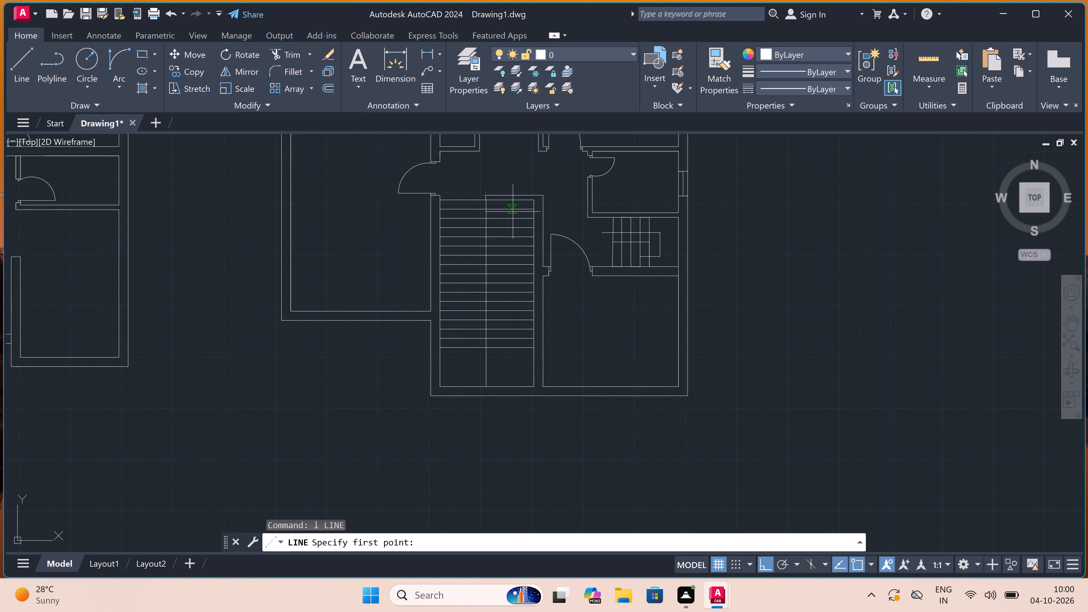
drag(513, 213, 515, 219)
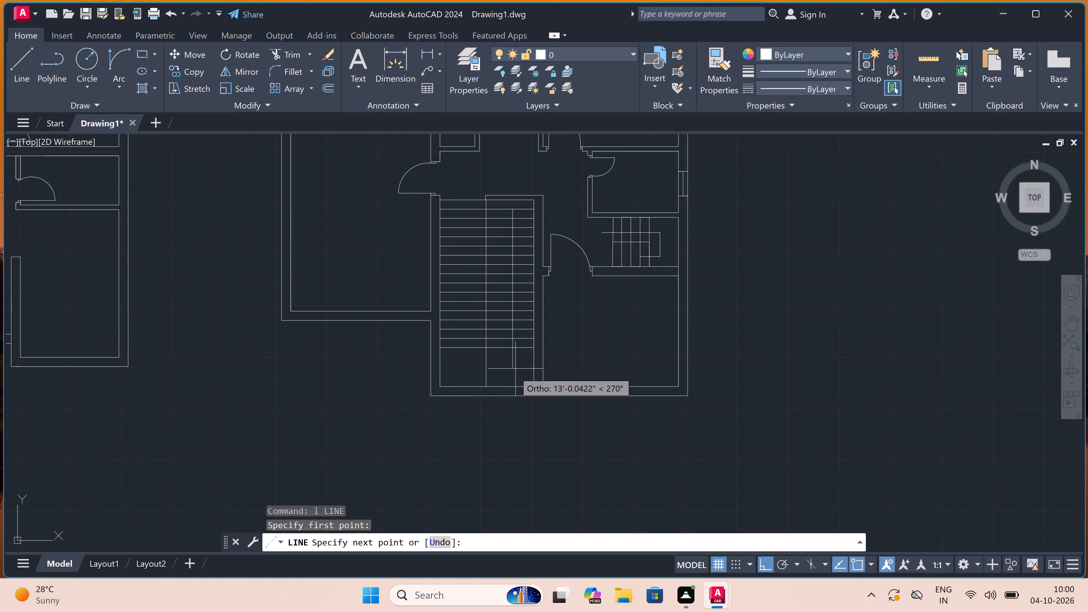
click(509, 371)
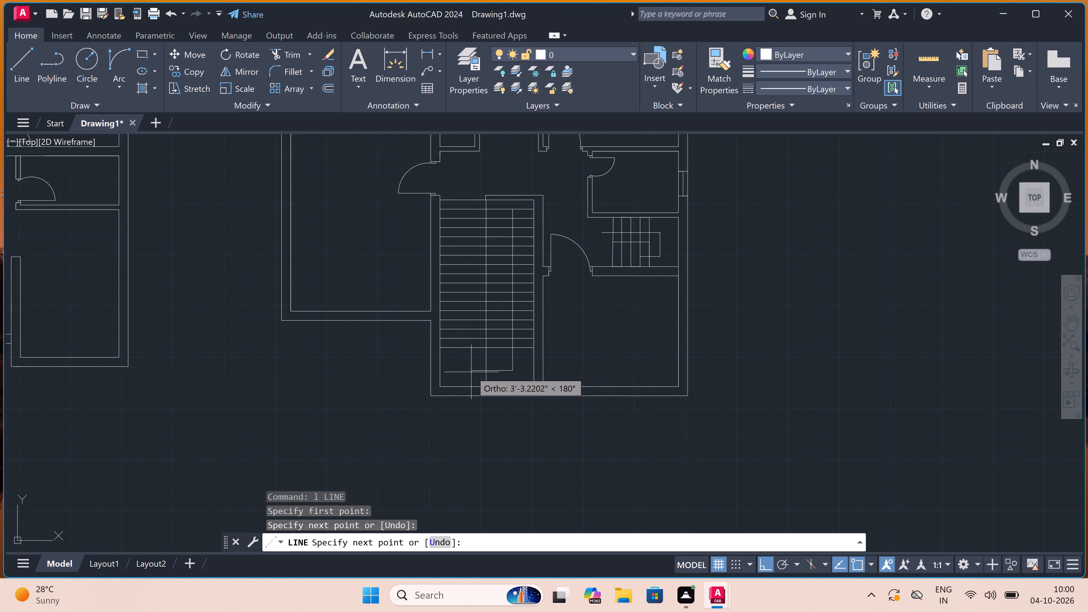
click(466, 370)
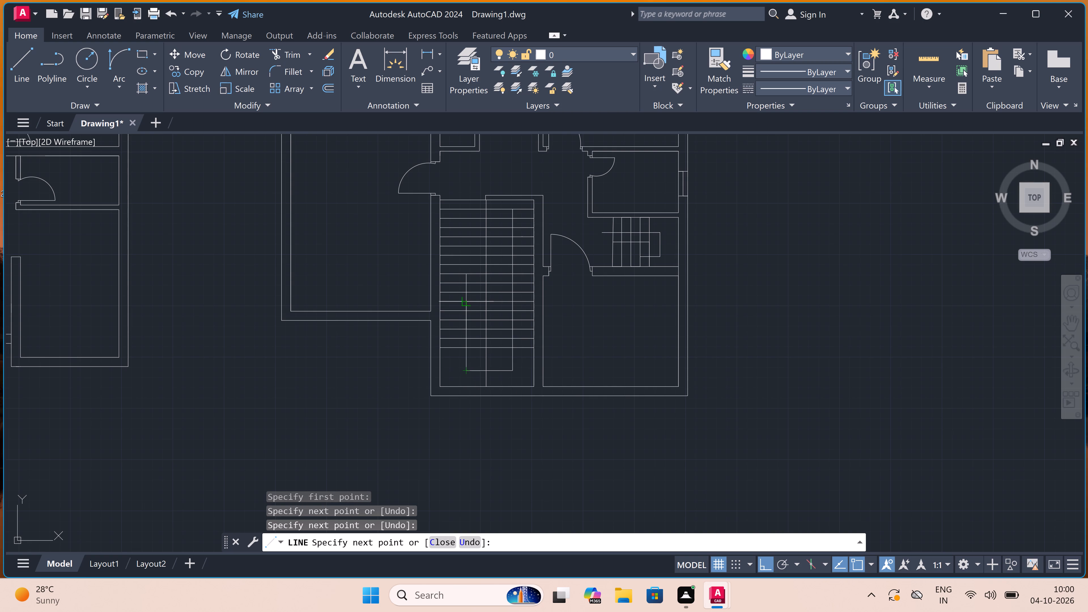
click(466, 302)
key(Escape)
Trim the five treads below the top line out of the right flight, from the central divider to the 9" wall.
text(tr)
key(space)
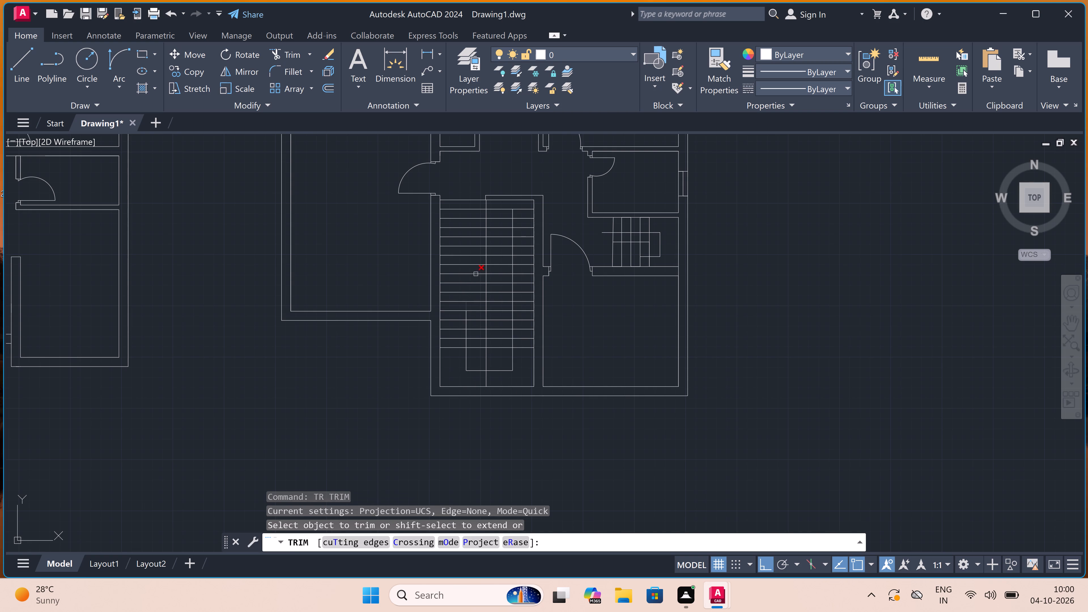
scroll(500, 241, up, 2)
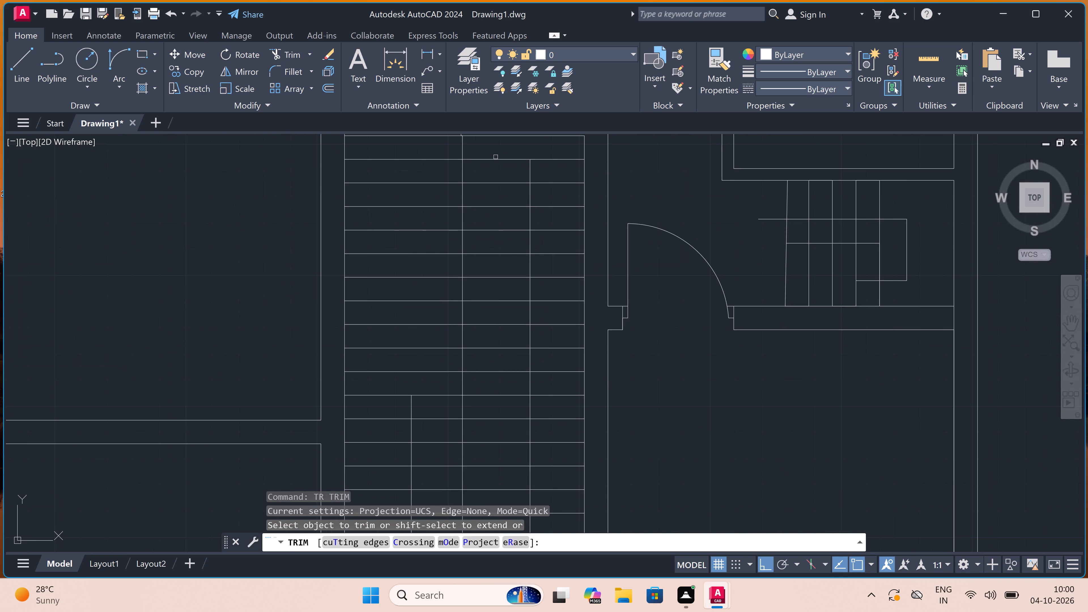
double_click(496, 157)
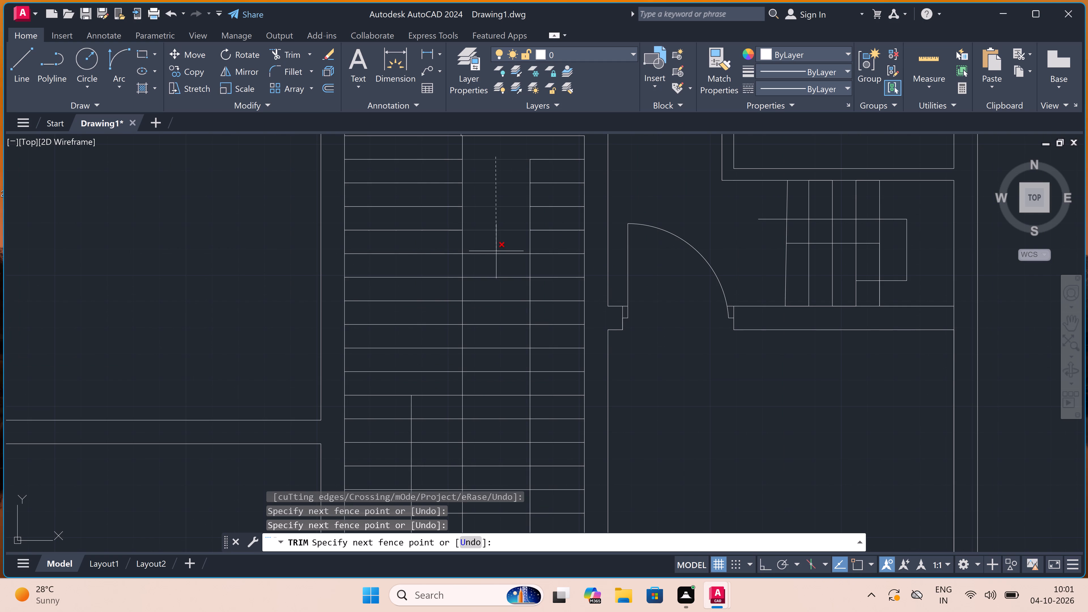
click(496, 243)
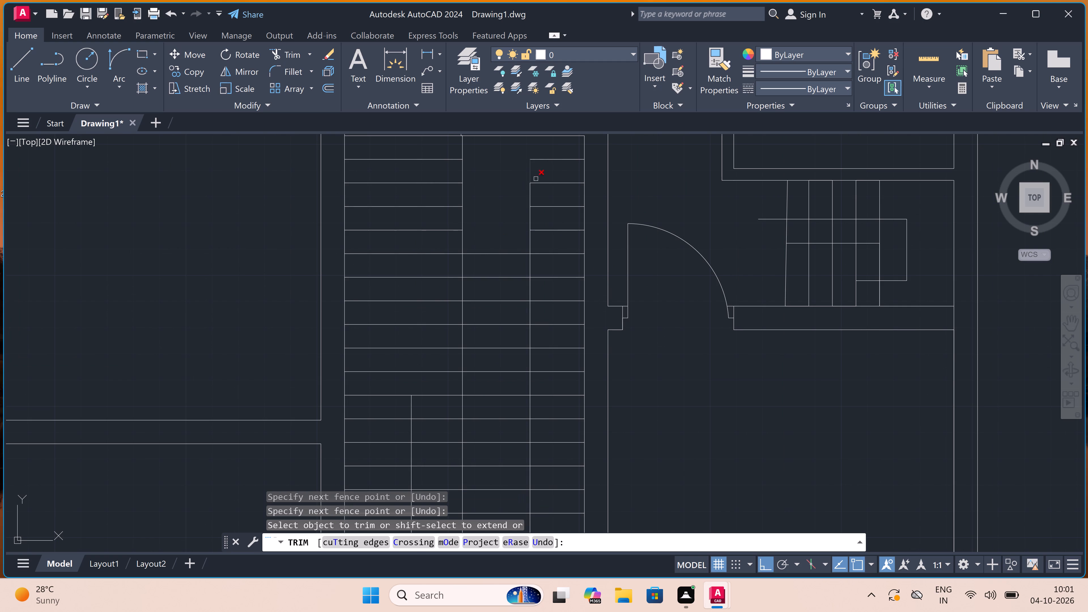
click(545, 152)
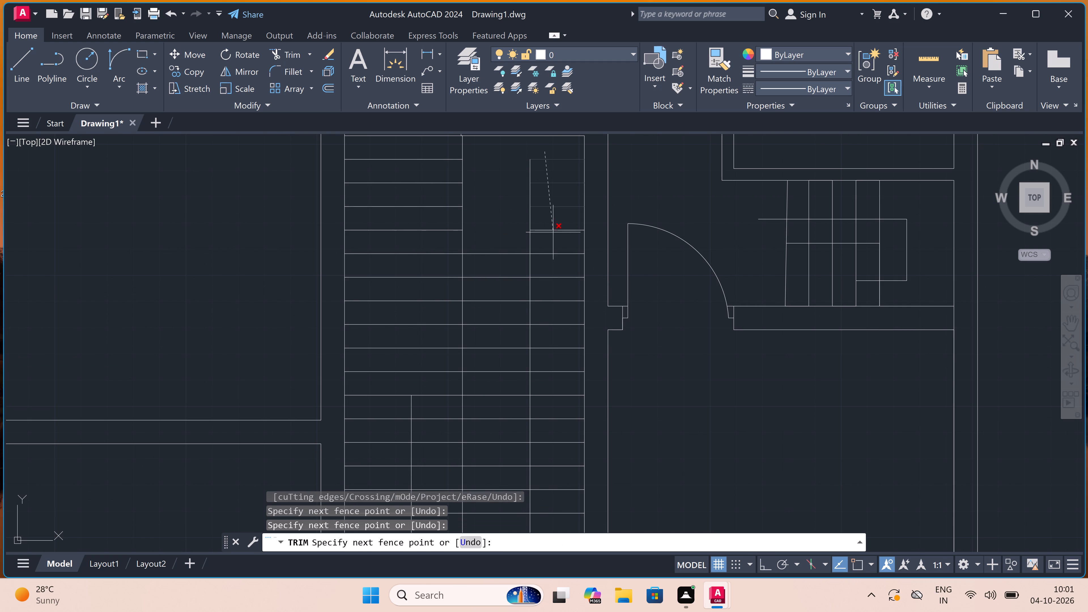
click(556, 272)
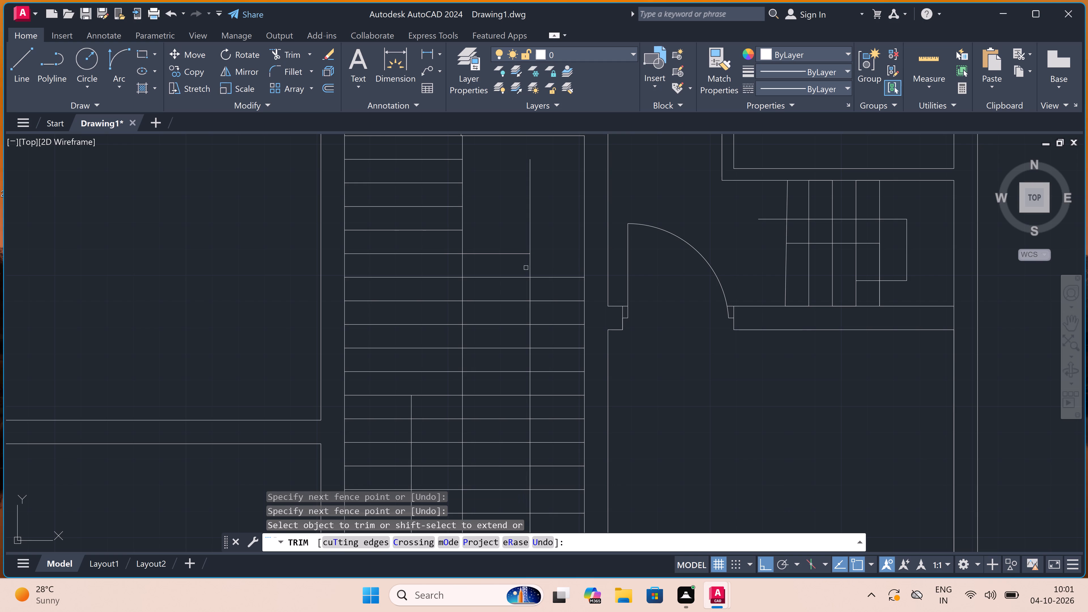
click(514, 263)
click(505, 224)
key(Escape)
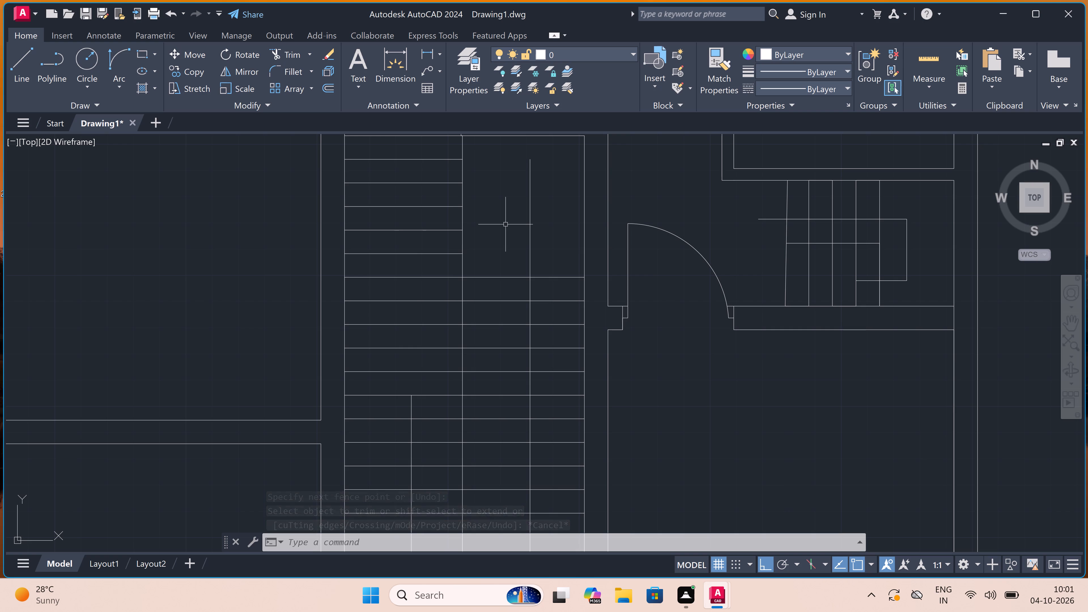
key(Escape)
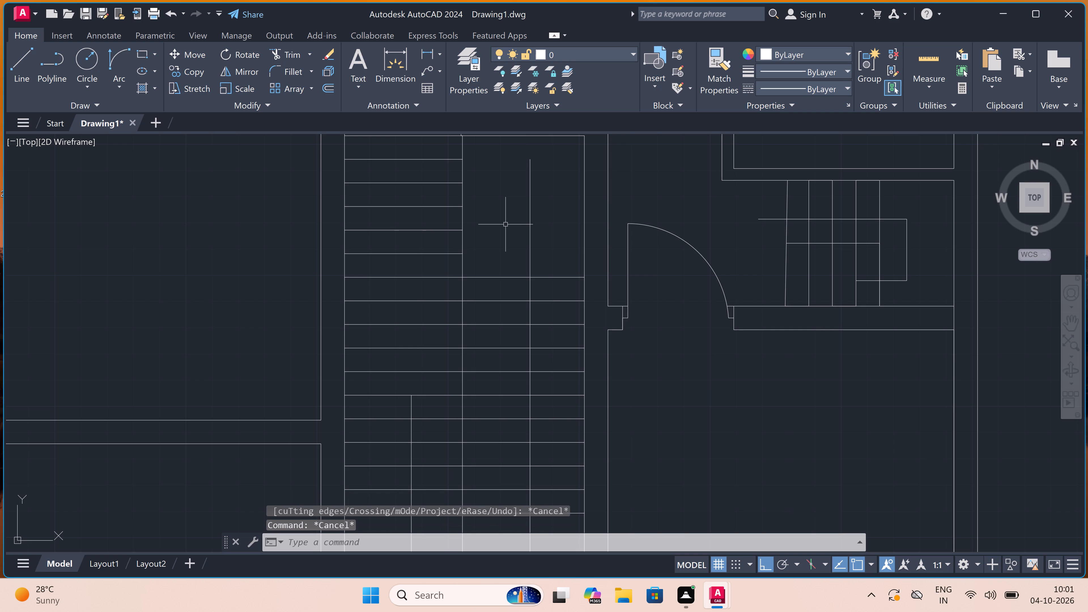
Draw a jamb line across the horizontal wall just left of the stairwell, with a 2" stop and a 3' door leaf upward.
scroll(511, 233, down, 3)
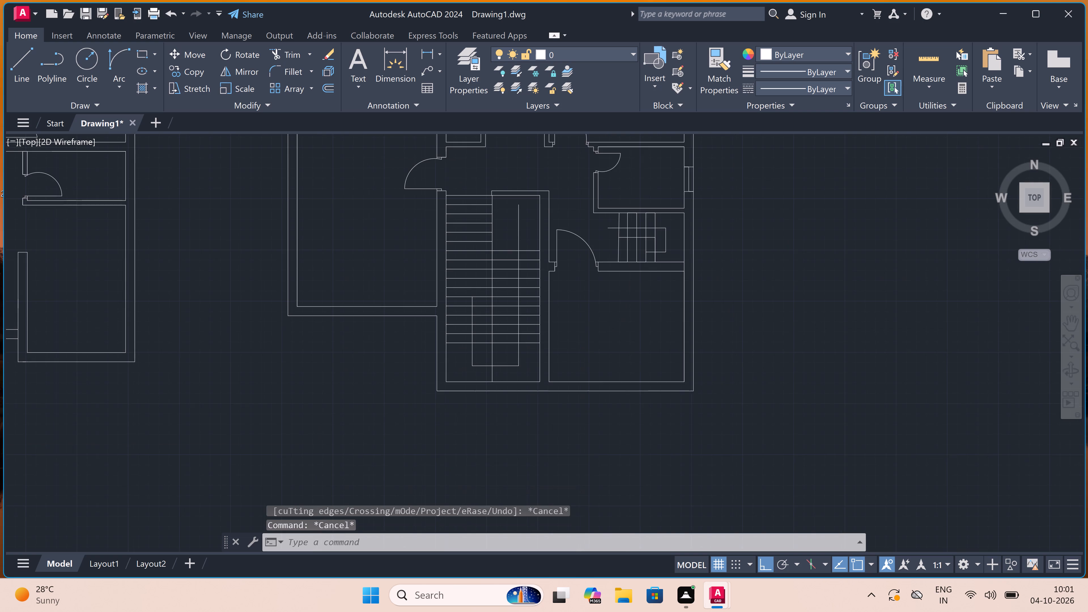
scroll(511, 232, down, 1)
scroll(510, 231, up, 1)
scroll(510, 231, down, 4)
scroll(503, 204, up, 3)
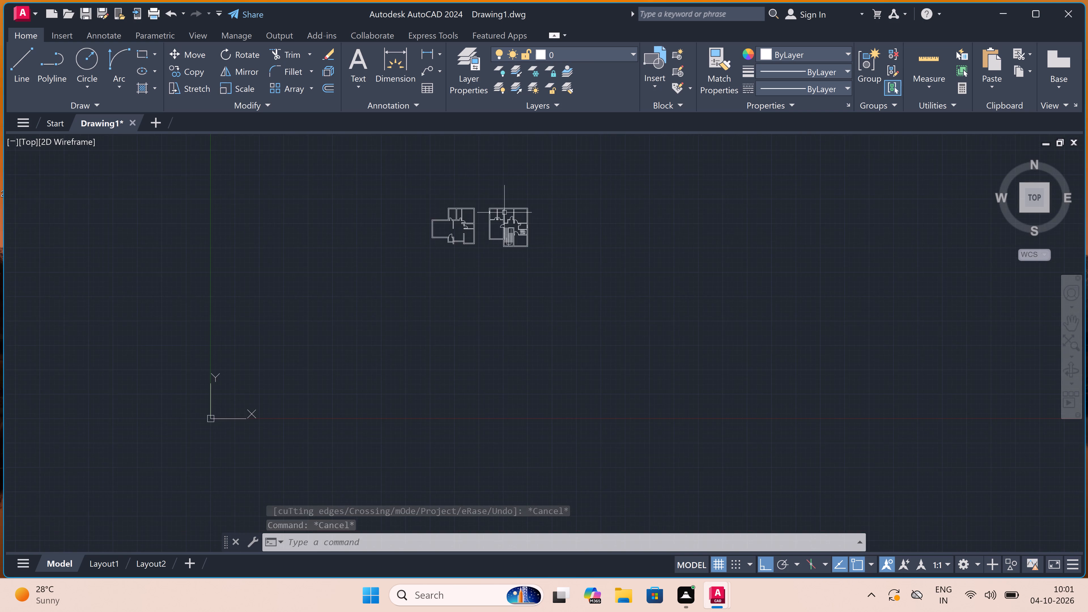
scroll(502, 339, up, 2)
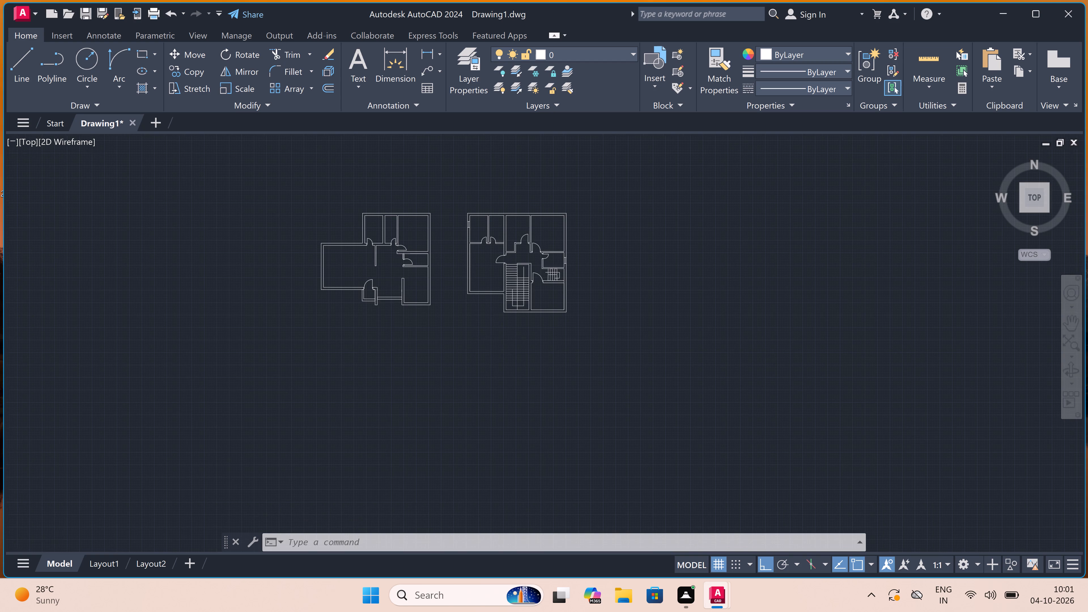
scroll(502, 339, up, 1)
scroll(502, 331, down, 2)
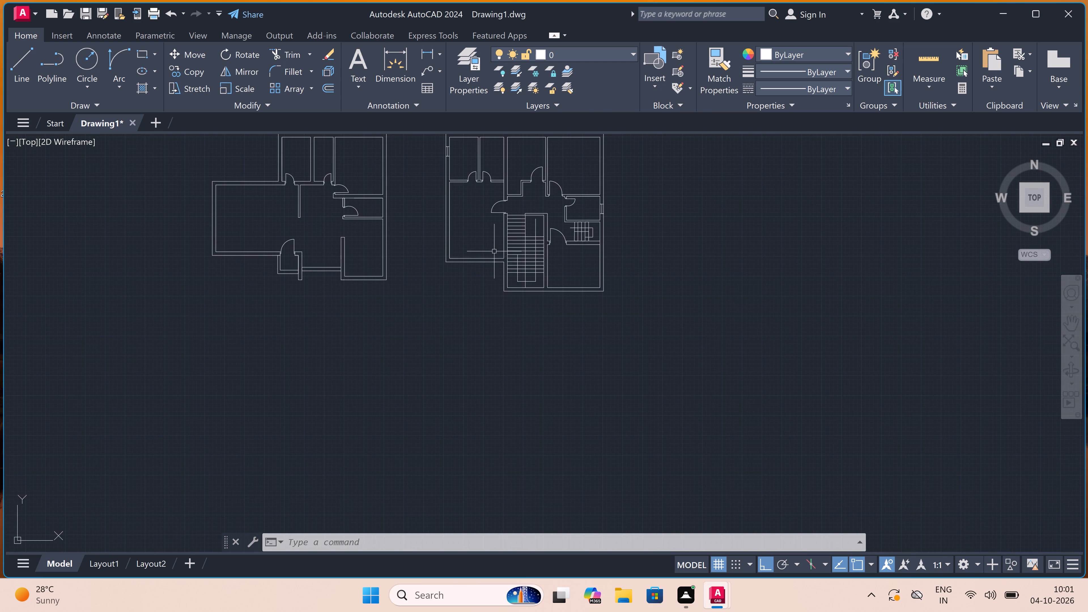
scroll(495, 246, up, 4)
text(l)
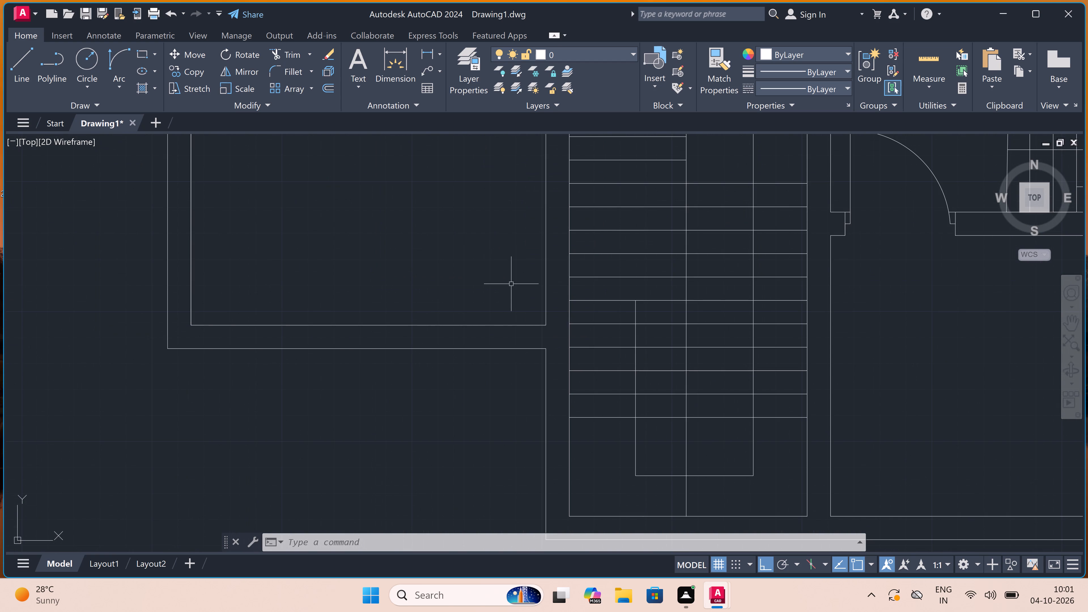
key(space)
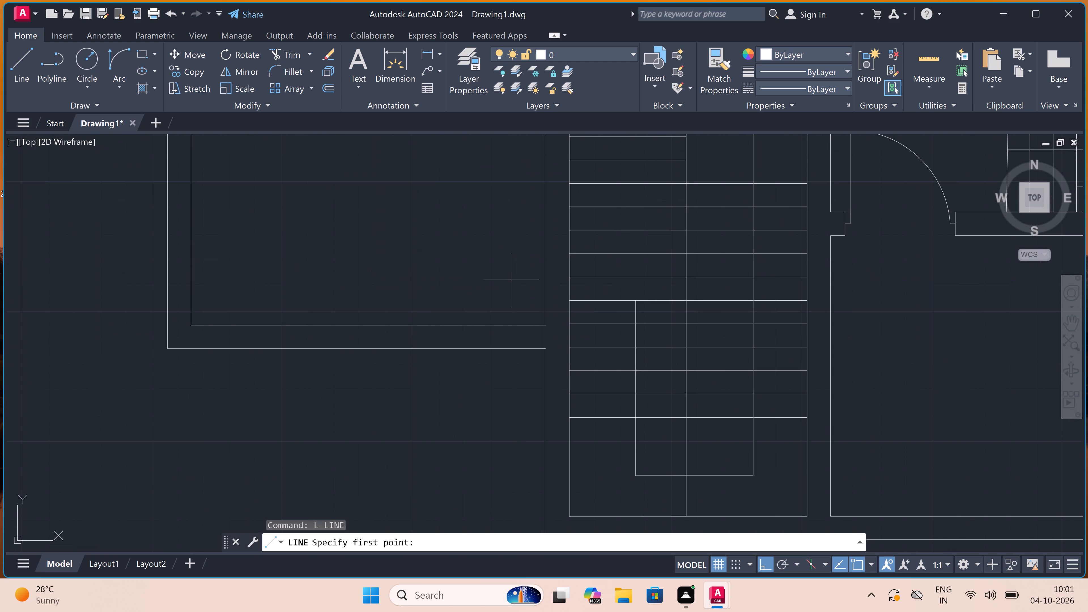
scroll(558, 328, up, 1)
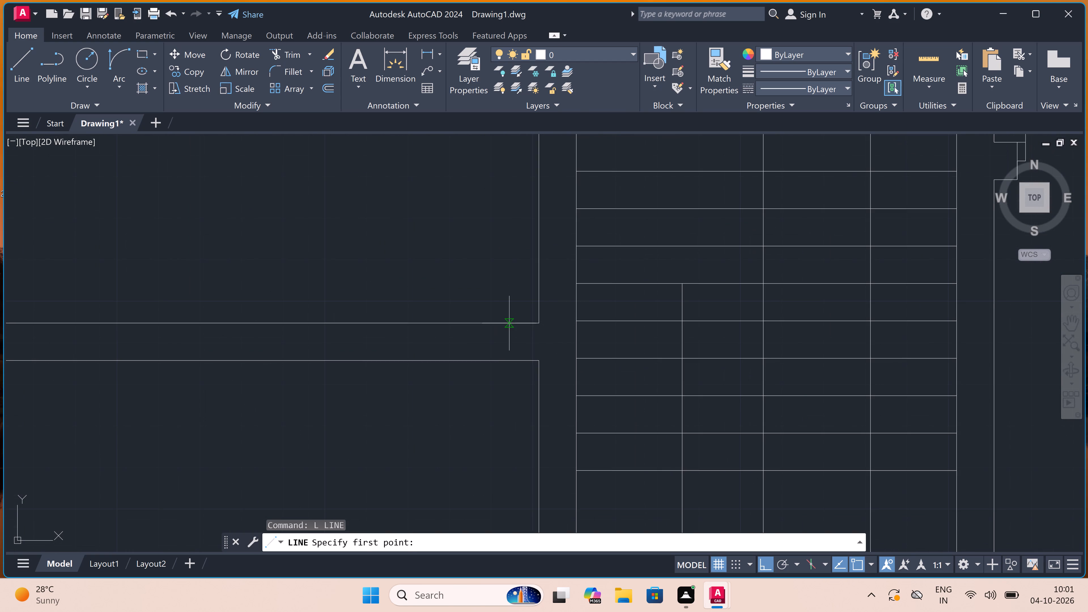
click(509, 322)
click(510, 359)
click(509, 341)
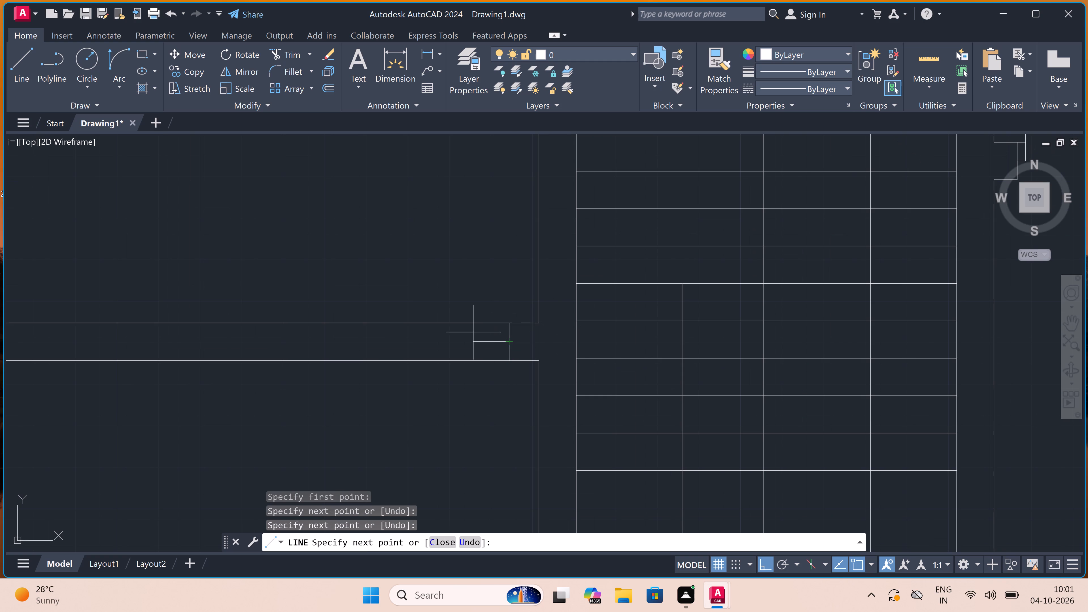
key(2)
text(")
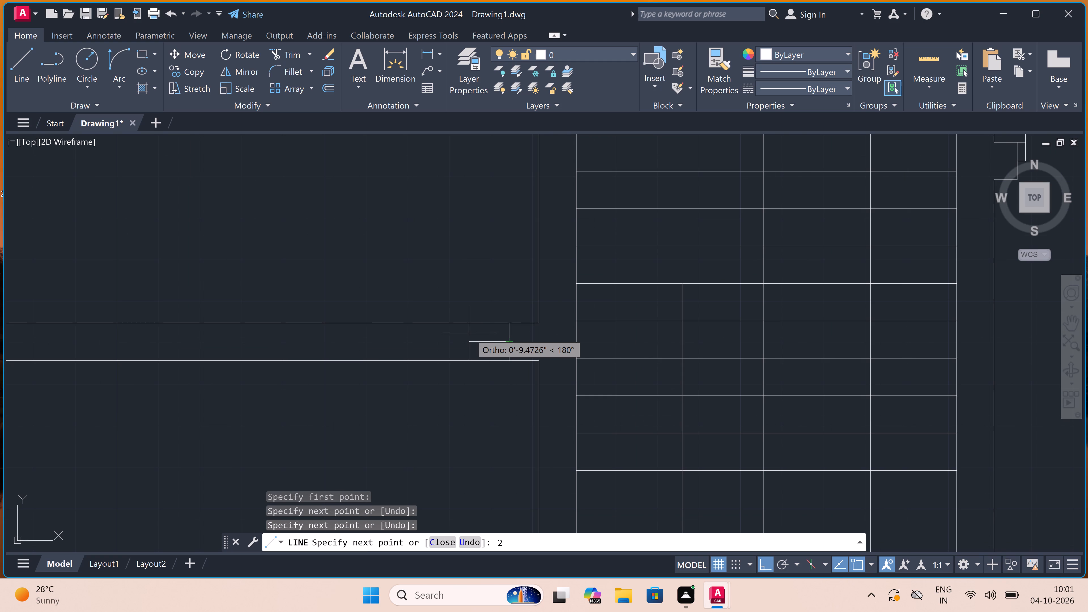
key(space)
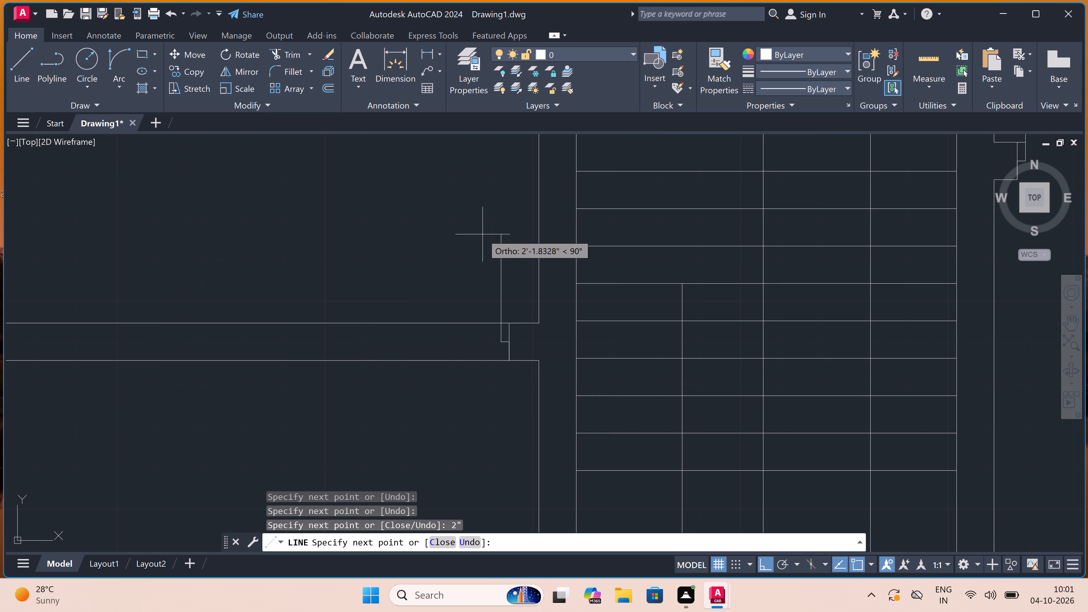
text(3')
key(space)
key(Escape)
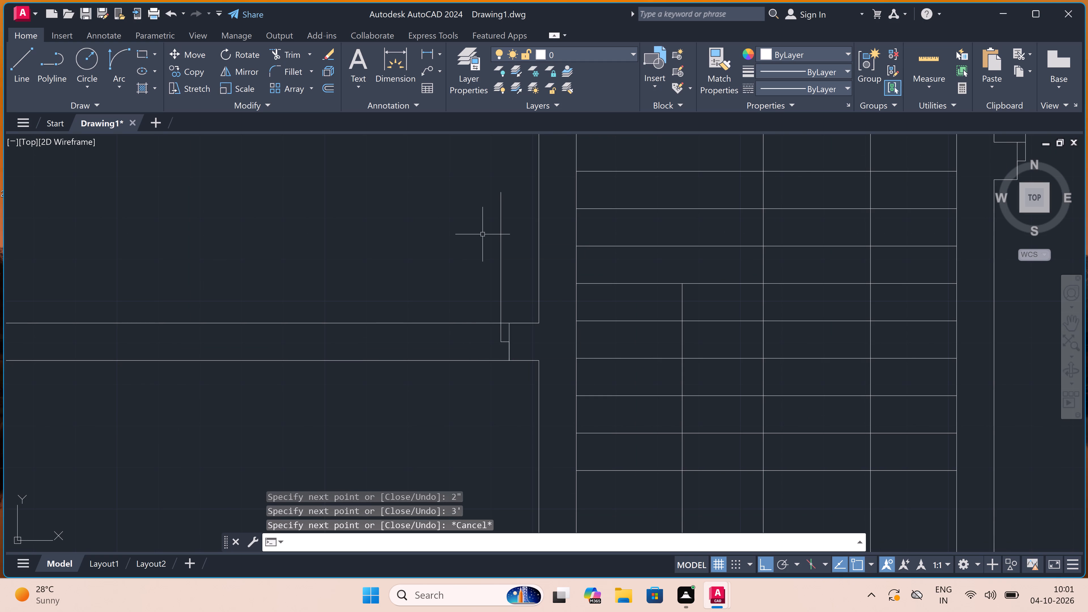
Draw the opposite jamb line across the same wall, with a 2" stop from its midpoint toward the door leaf.
key(space)
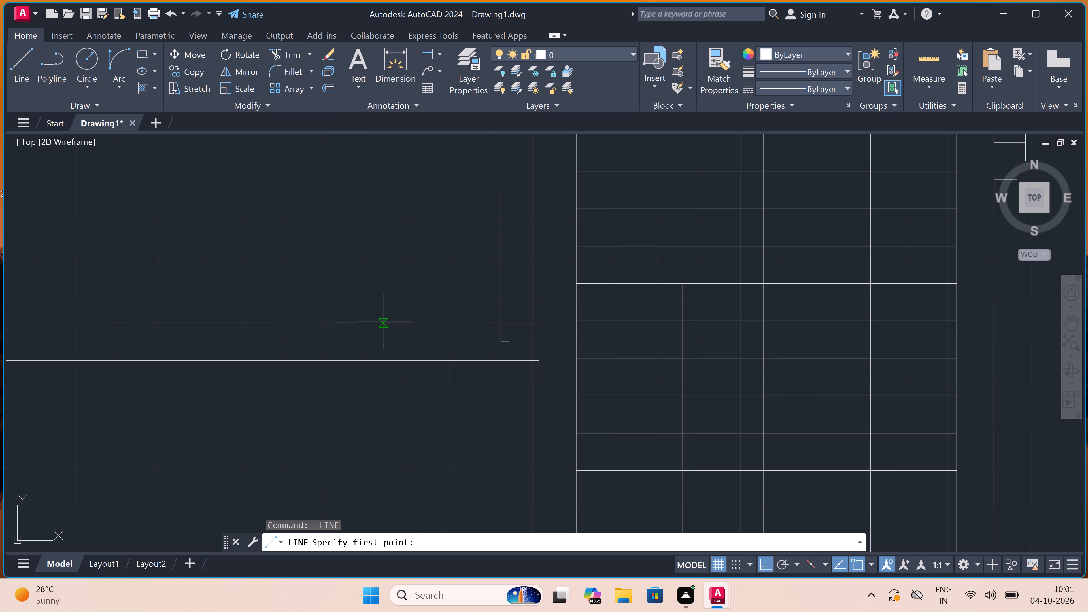
double_click(374, 322)
click(374, 363)
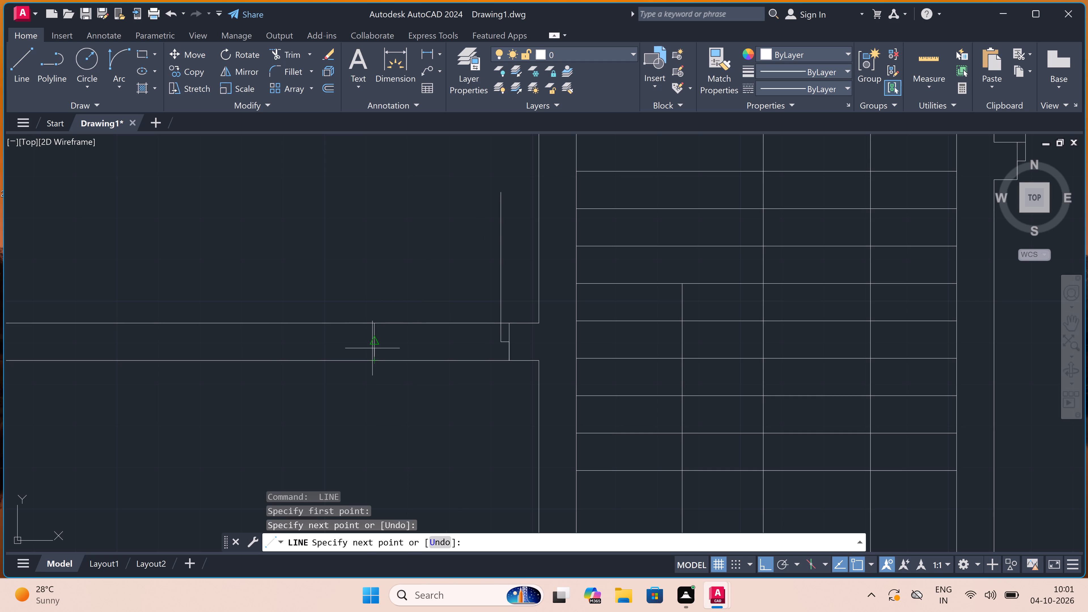
click(373, 341)
key(2)
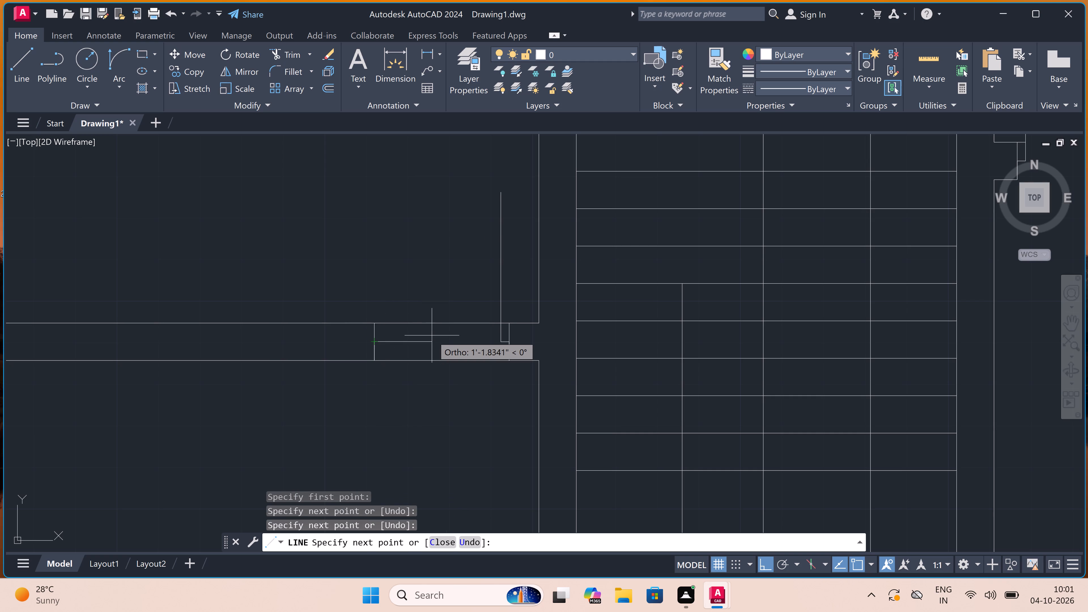
text(")
key(space)
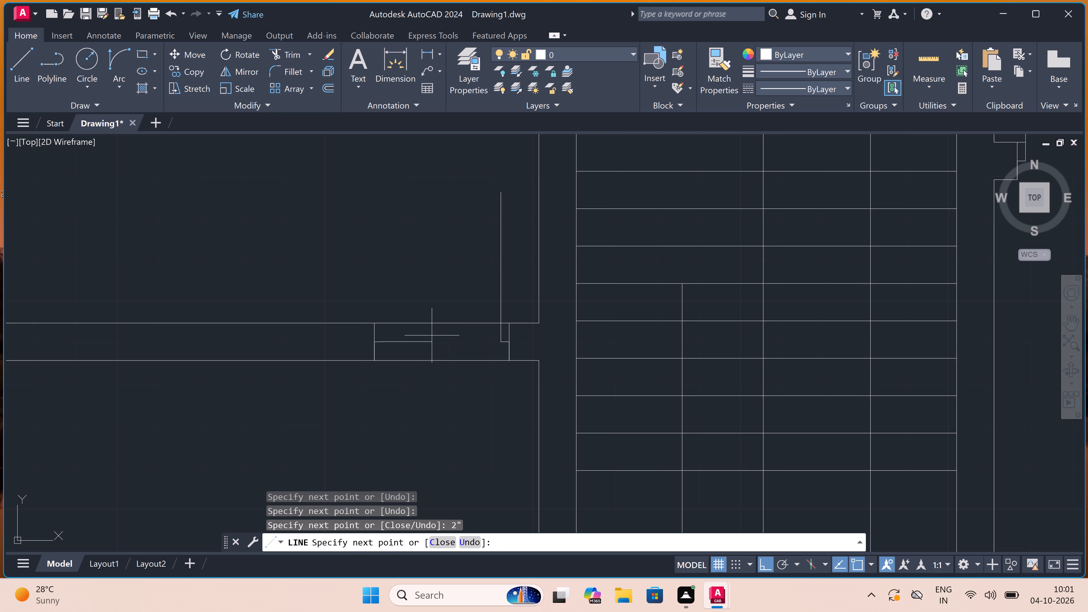
key(Escape)
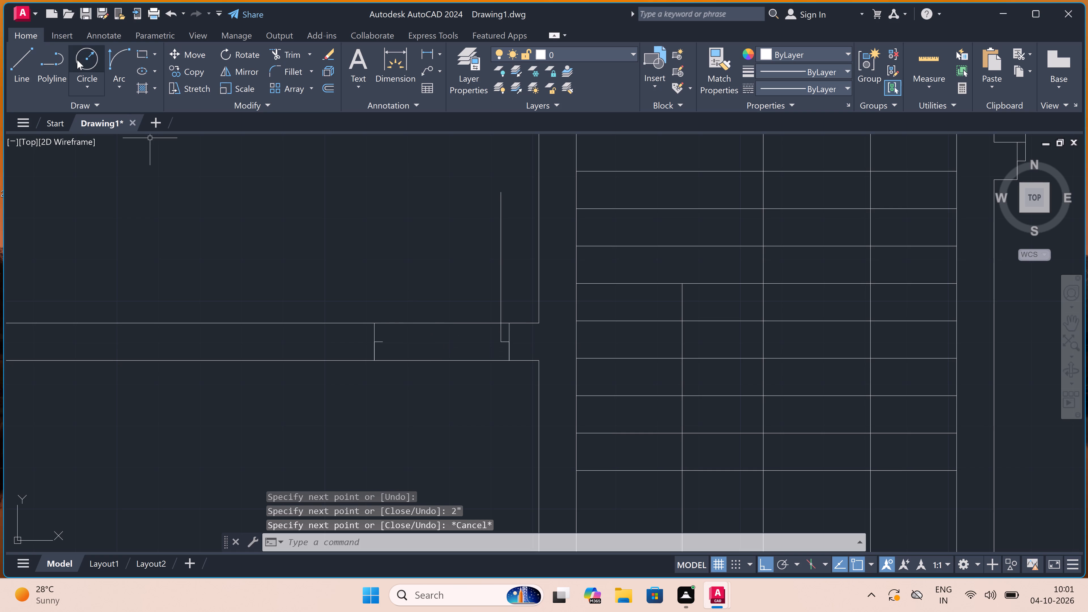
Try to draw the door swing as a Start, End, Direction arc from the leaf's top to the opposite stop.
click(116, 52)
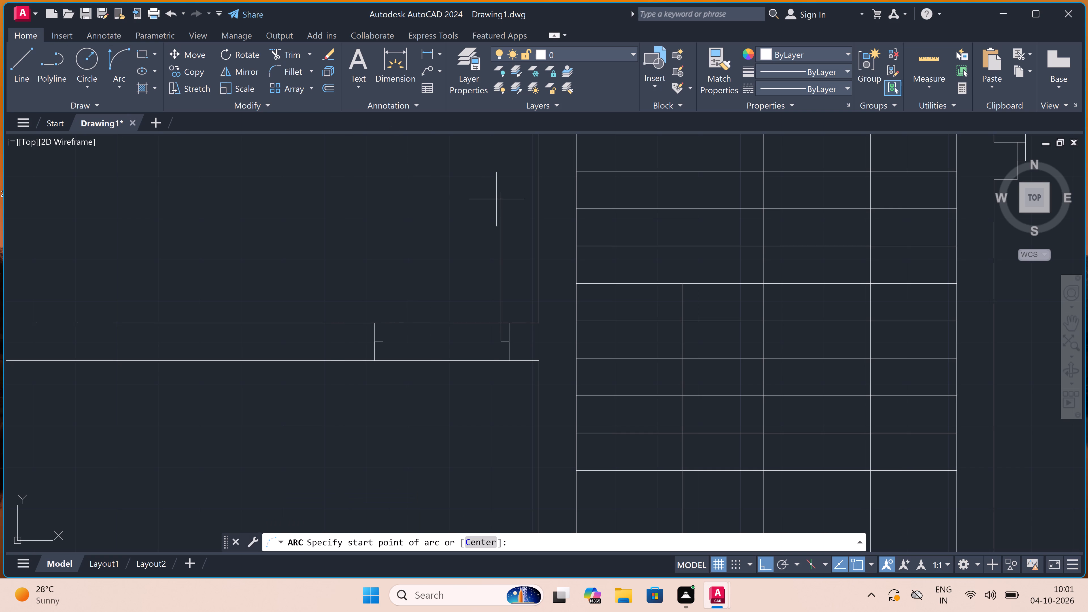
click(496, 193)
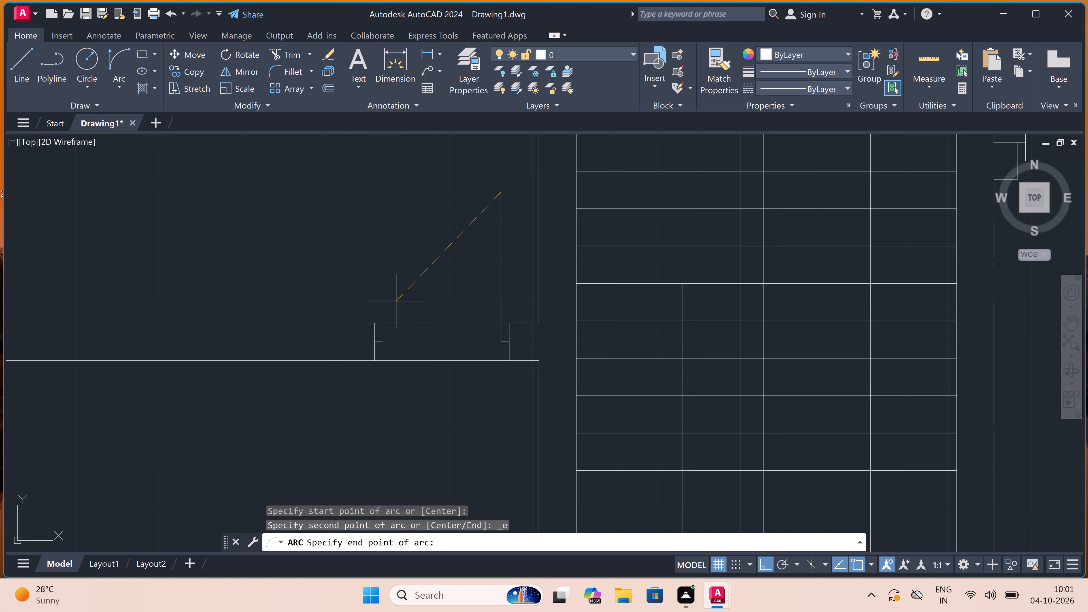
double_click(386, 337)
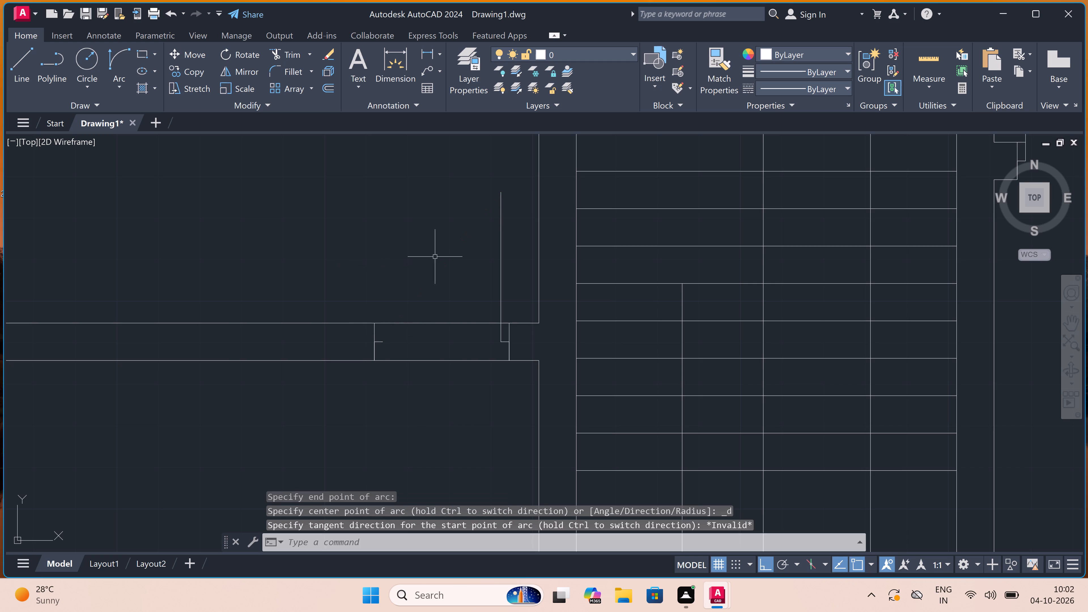
Draw a three-point arc from the leaf's top through the opposite stop's end, finishing freehand below the wall.
key(space)
click(500, 193)
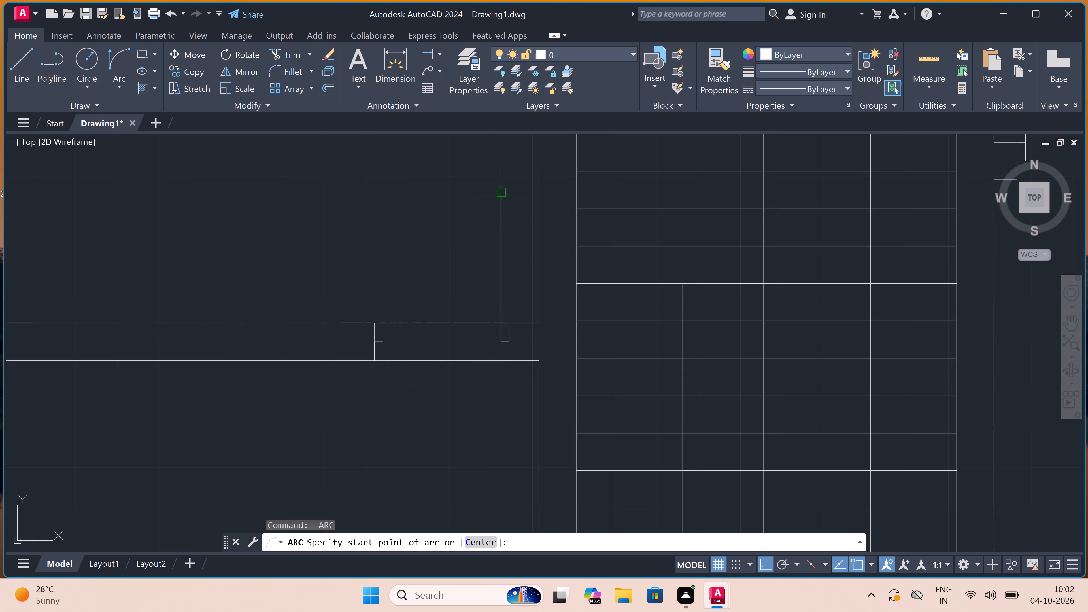
click(386, 341)
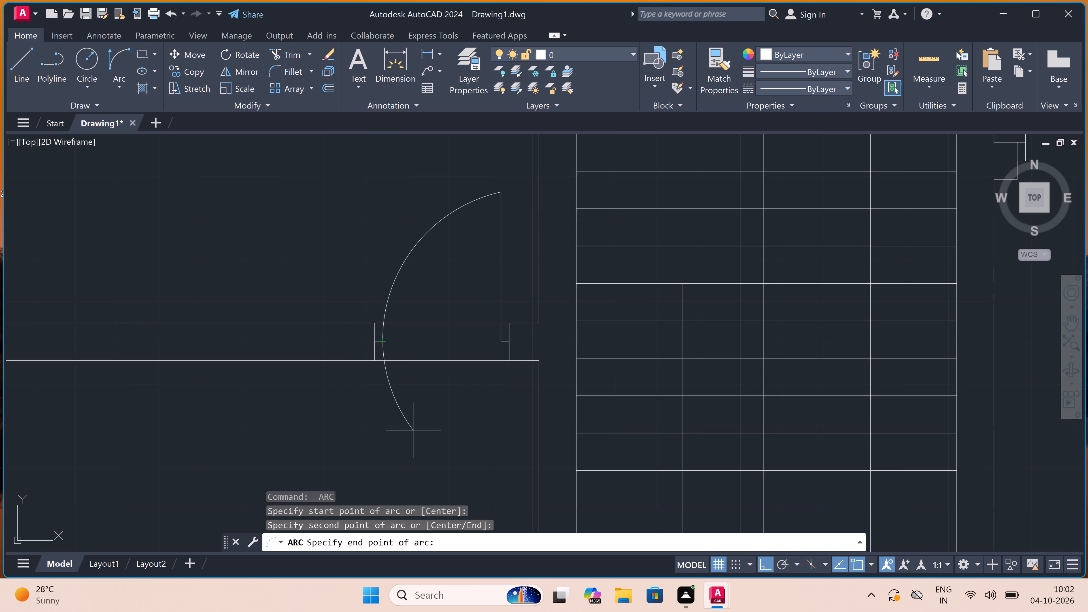
click(436, 428)
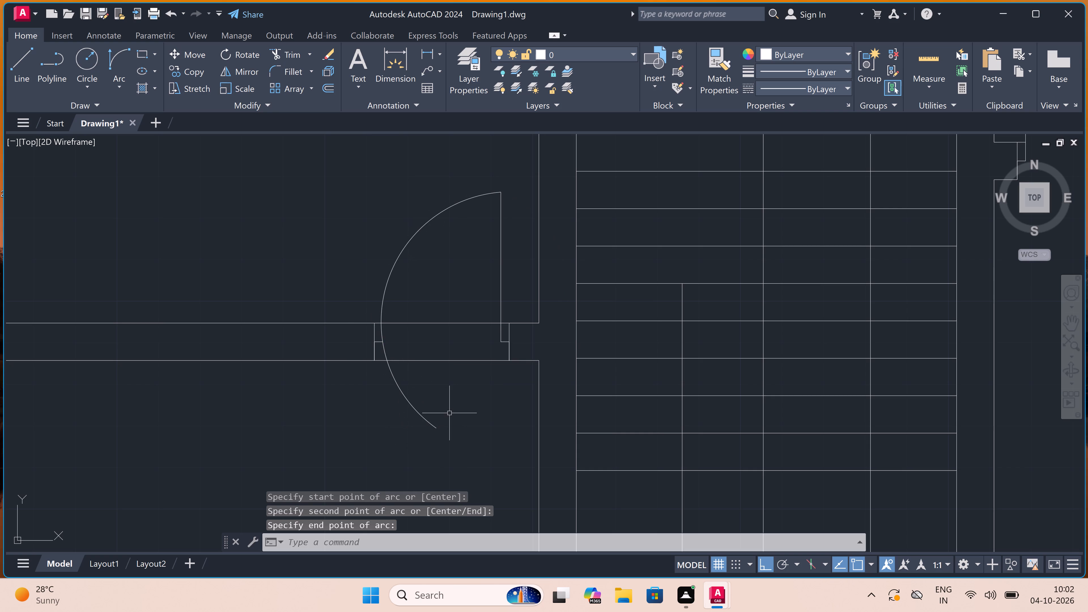
Trim the wall lines across the door opening beside the stairwell and cut the swing arc back to the jamb stop.
text(tr)
key(space)
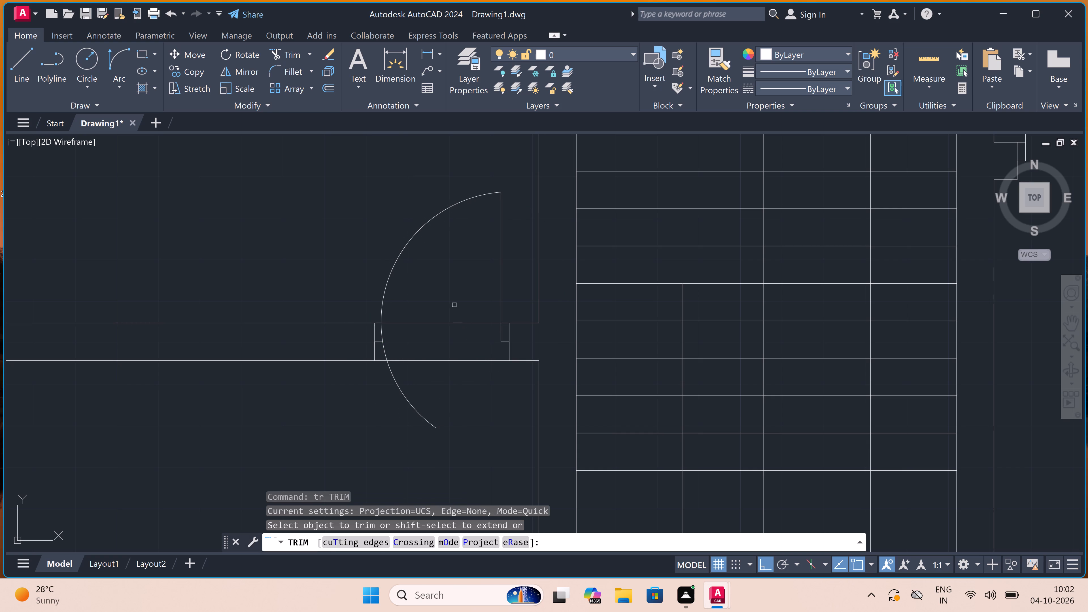
click(454, 305)
click(366, 408)
scroll(379, 376, up, 2)
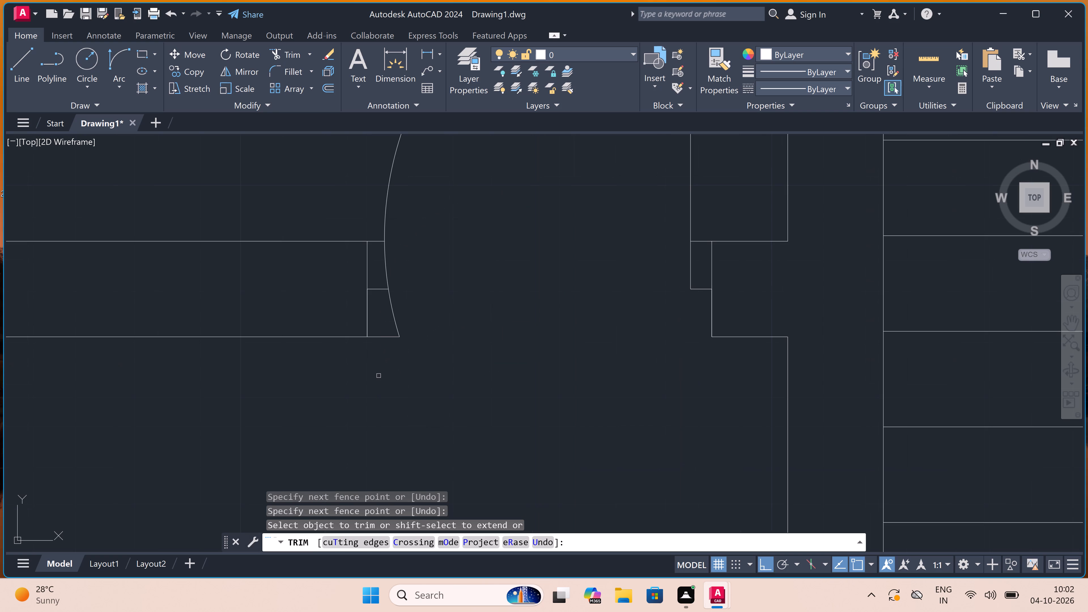
click(380, 330)
click(387, 365)
scroll(381, 334, up, 3)
click(379, 327)
click(517, 247)
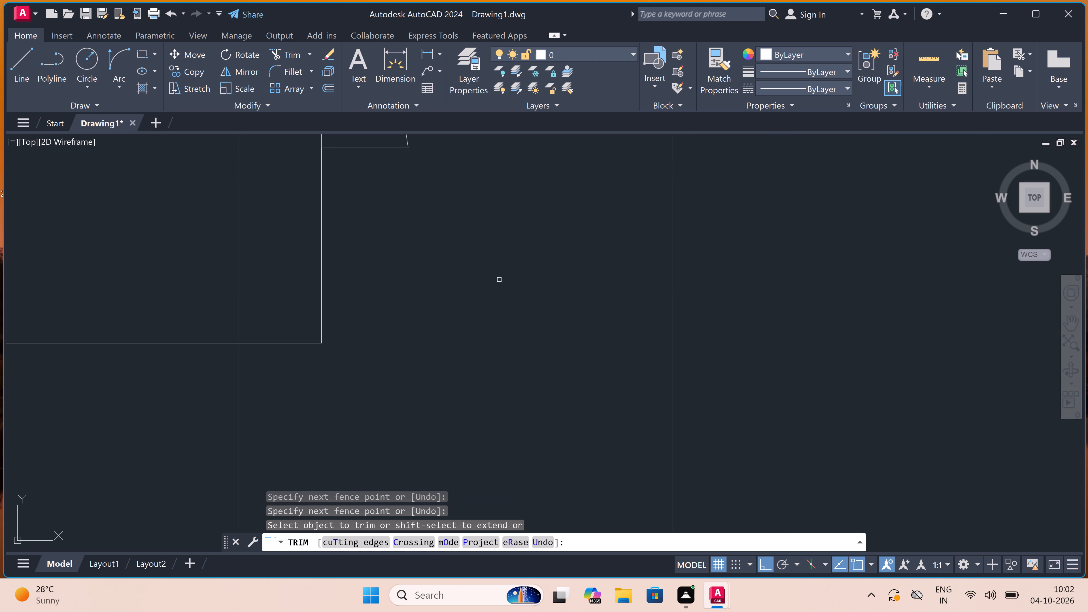
key(Escape)
Draw a 5' window in the horizontal wall left of the new door, with a centre line between two jamb lines.
scroll(475, 293, down, 8)
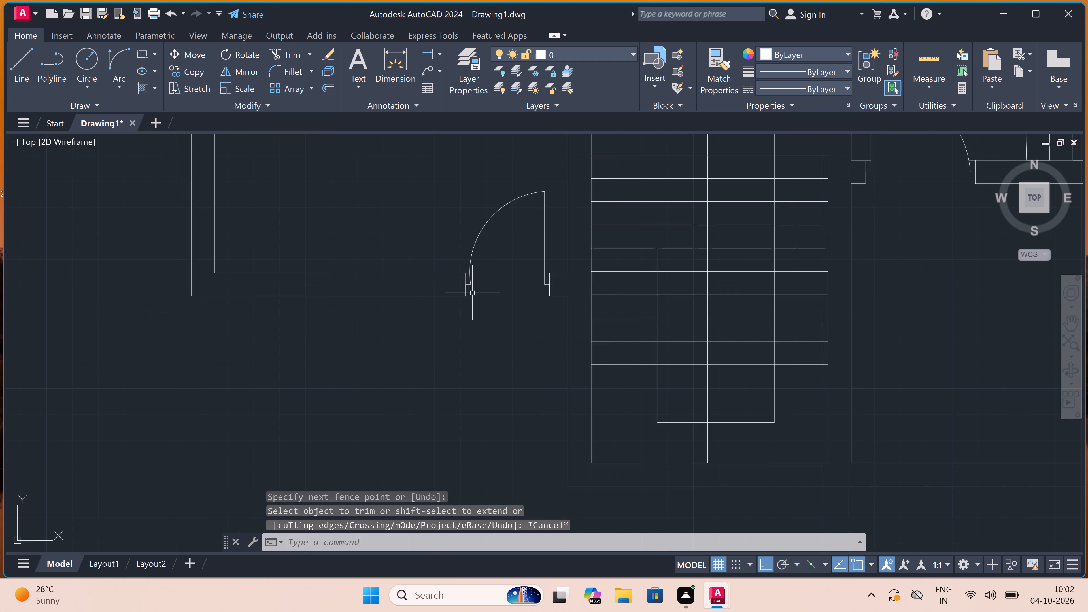
key(l)
key(space)
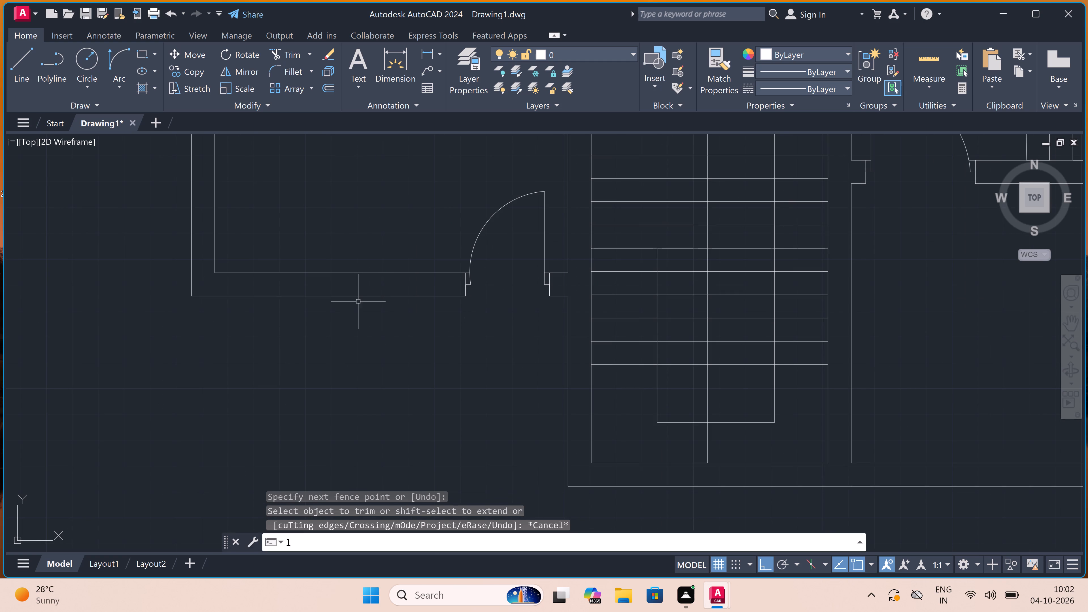
click(256, 272)
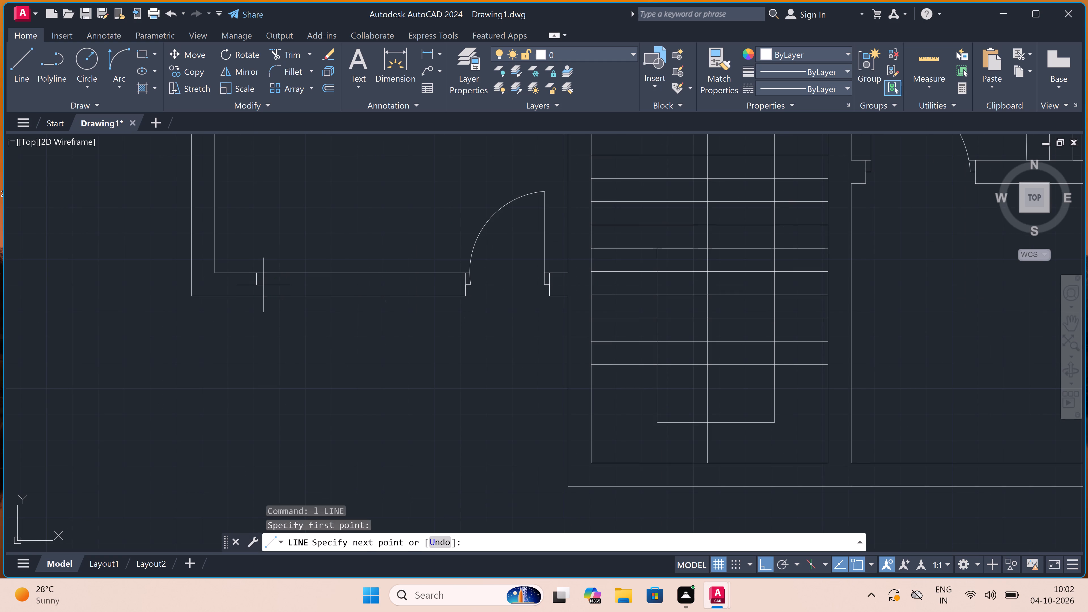
click(255, 300)
click(259, 281)
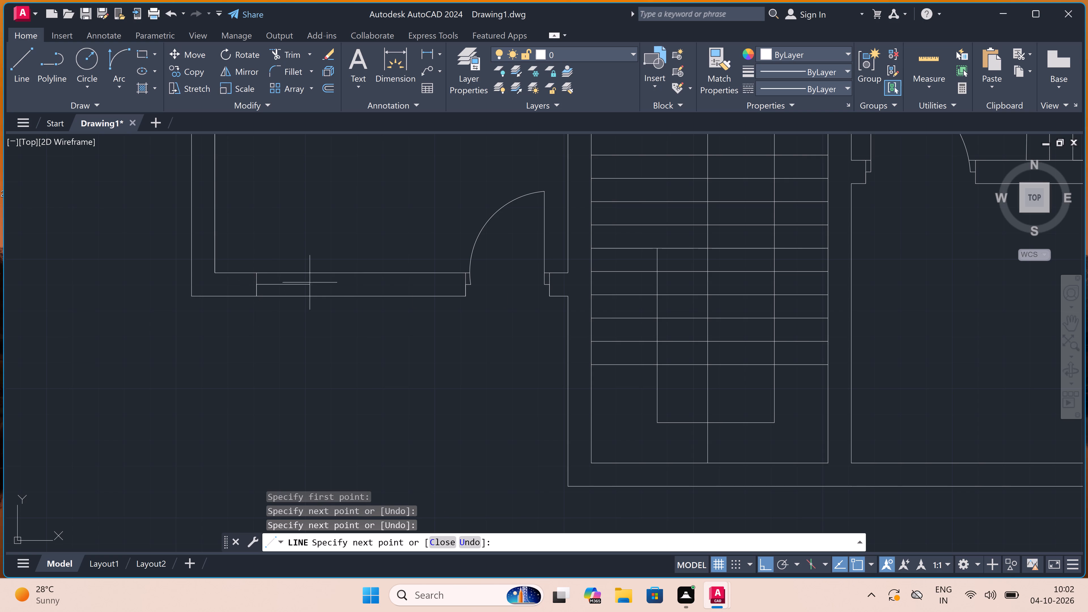
key(5)
key(apostrophe)
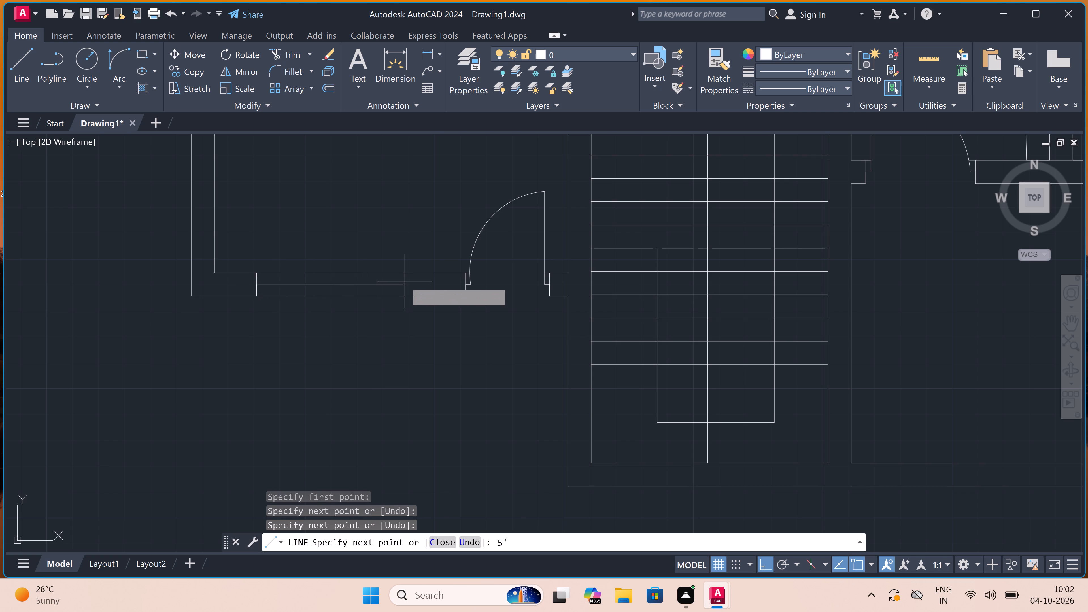
key(space)
click(410, 272)
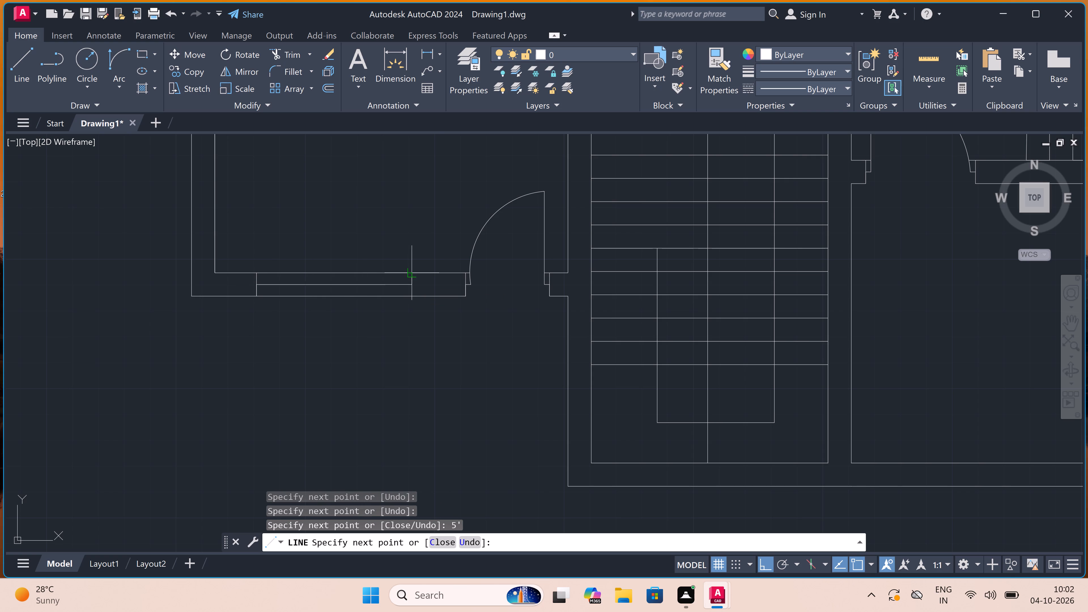
click(409, 294)
key(Escape)
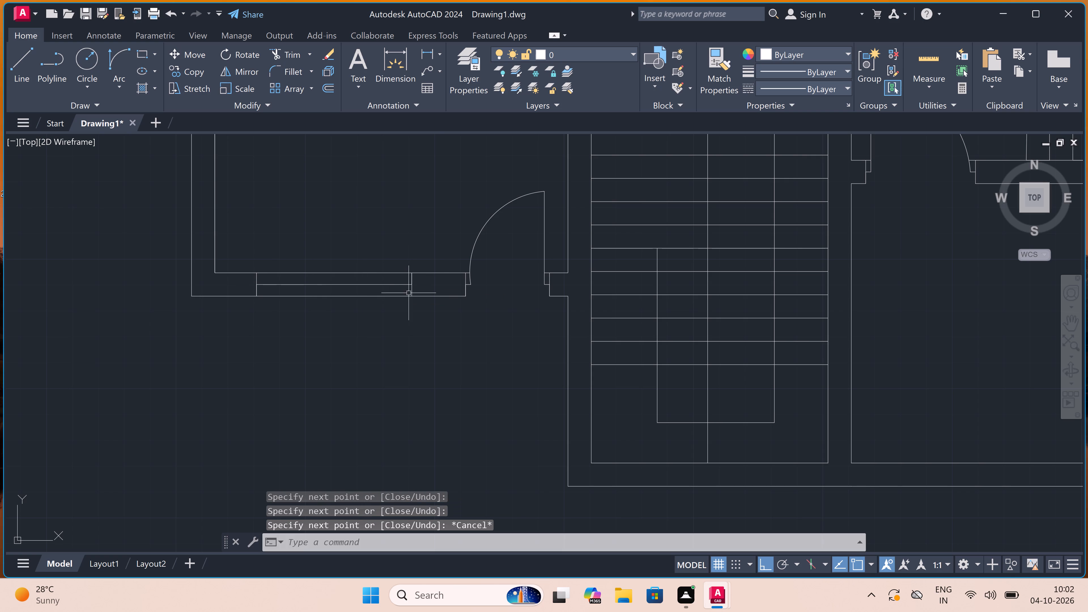
Trim the vertical line running through the lower stair landing back to the lowest tread.
scroll(389, 298, down, 4)
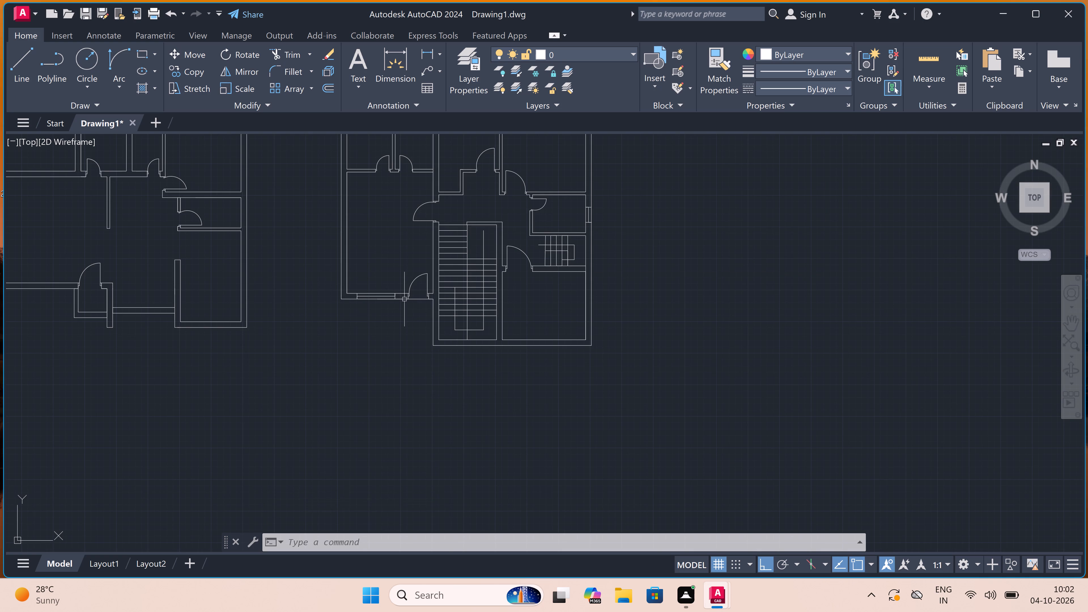
scroll(404, 299, down, 1)
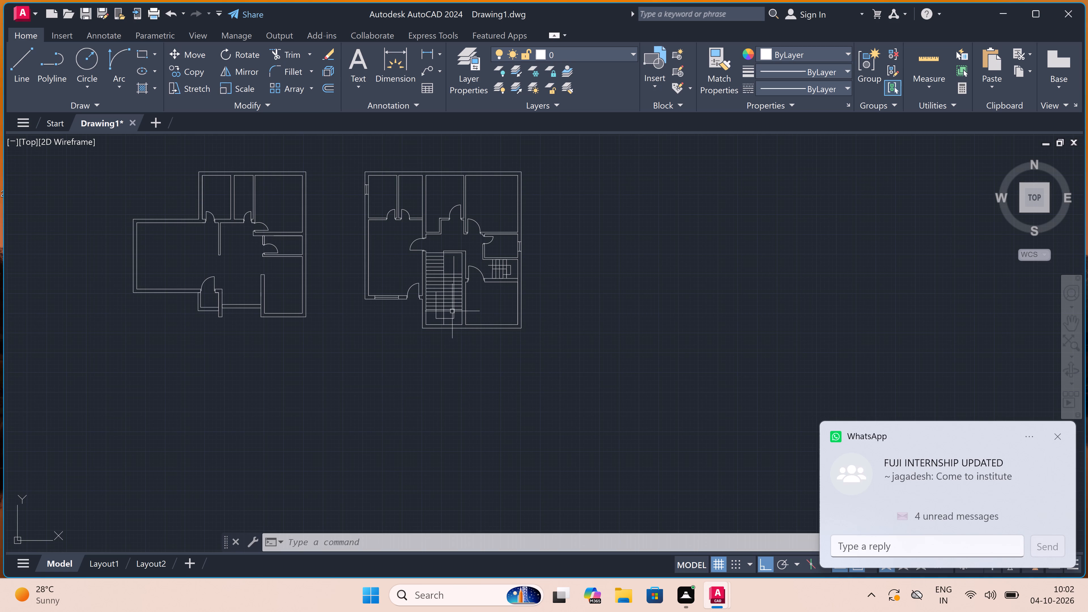
scroll(446, 330, up, 4)
key(t)
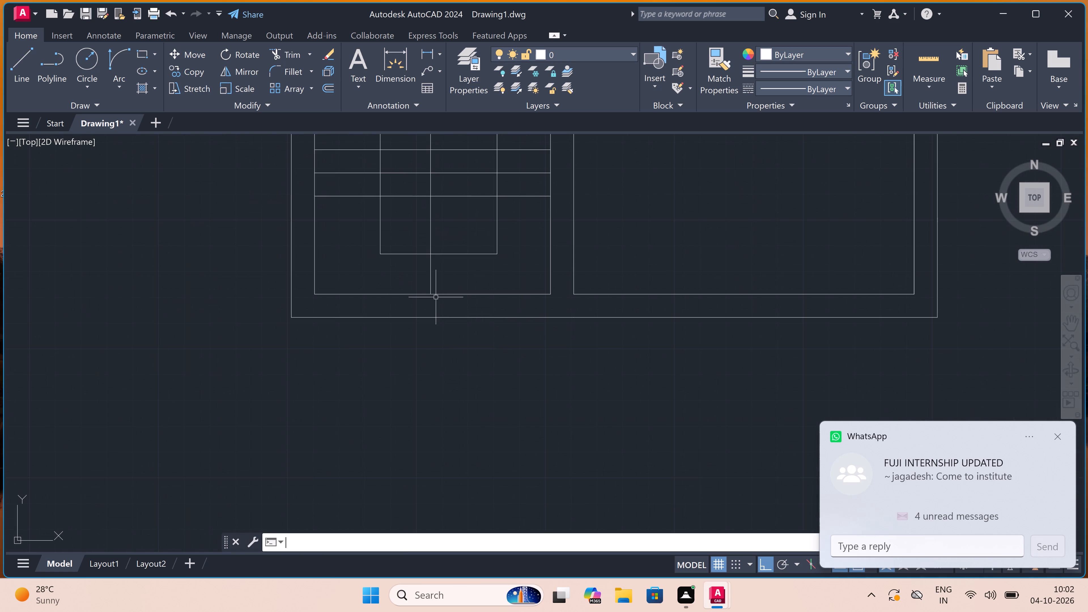
key(r)
key(space)
click(435, 274)
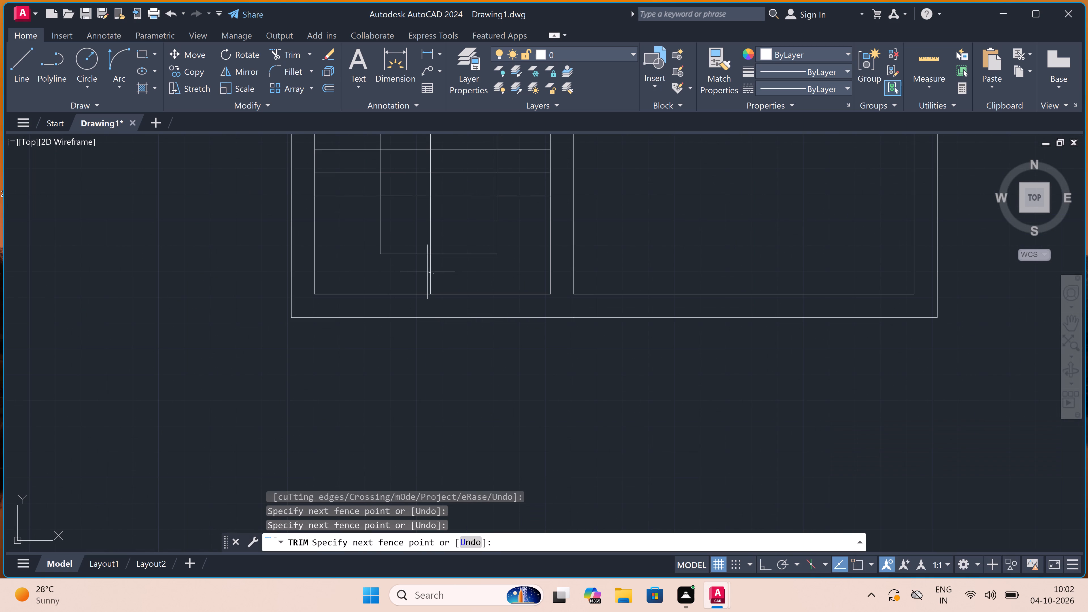
click(427, 272)
double_click(423, 236)
click(438, 233)
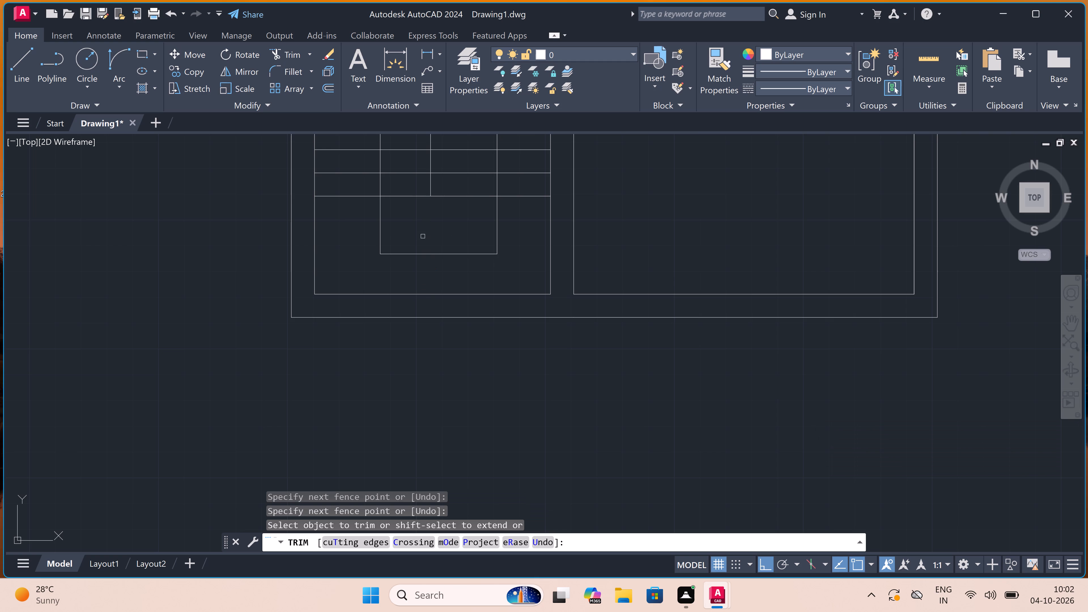
key(Escape)
Draw a window jamb line across the exterior wall below the stair landing, returning to its midpoint.
key(l)
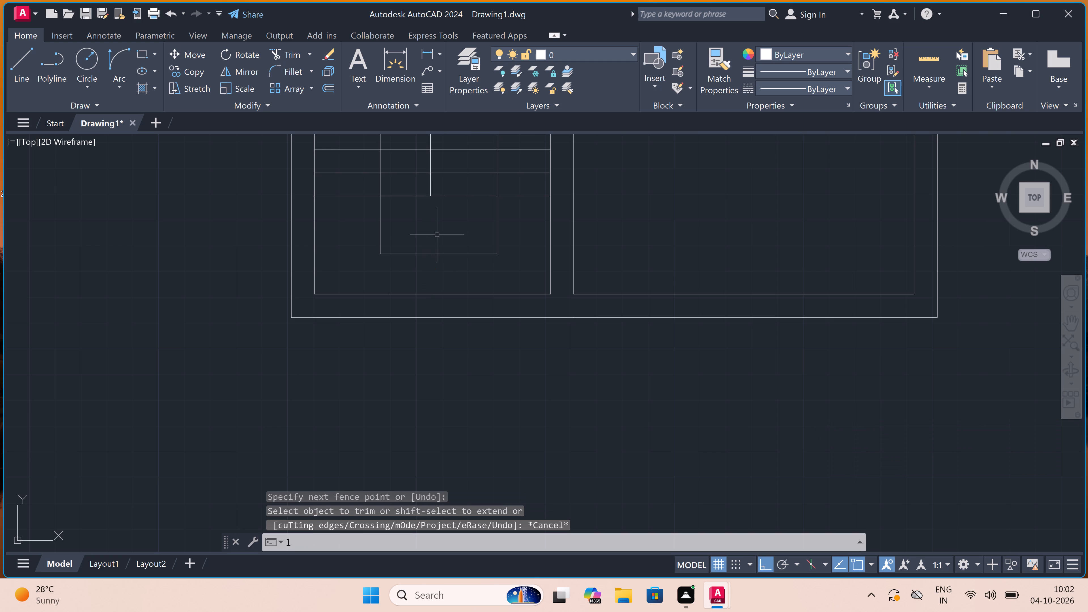
key(space)
click(369, 293)
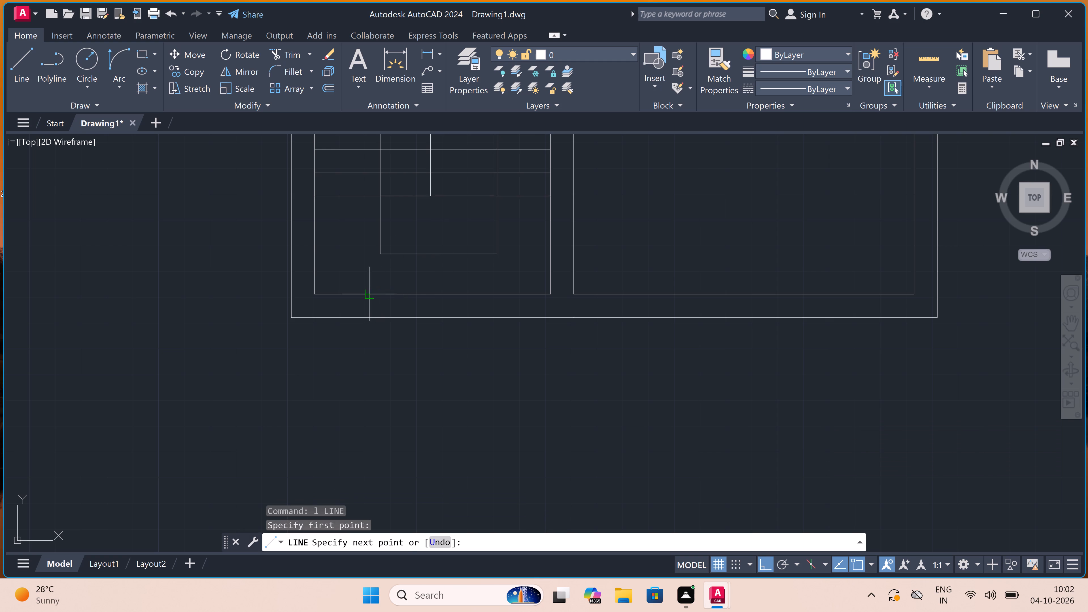
click(372, 320)
click(371, 308)
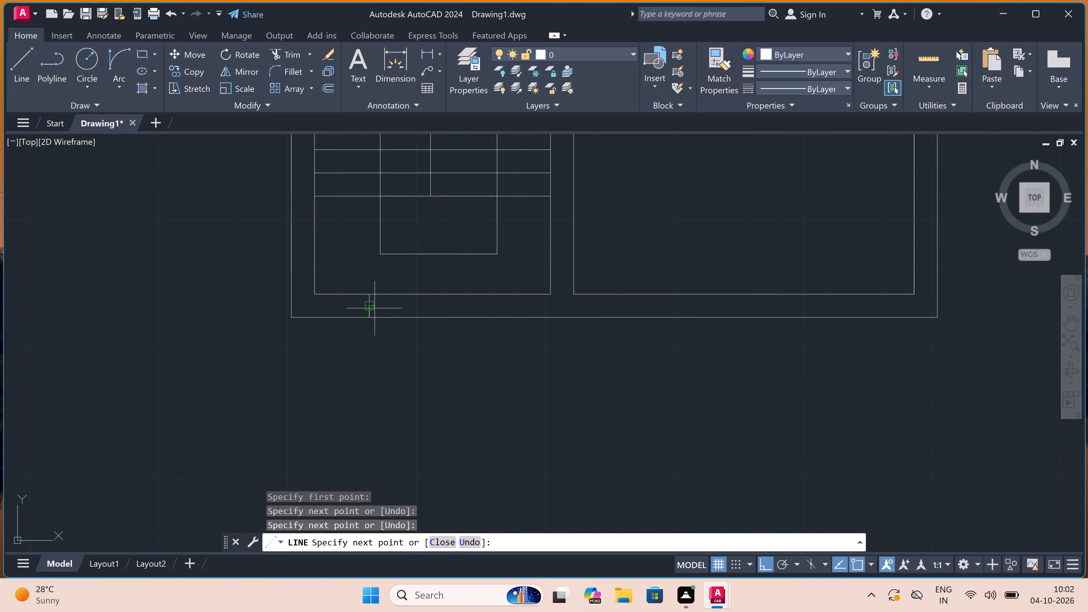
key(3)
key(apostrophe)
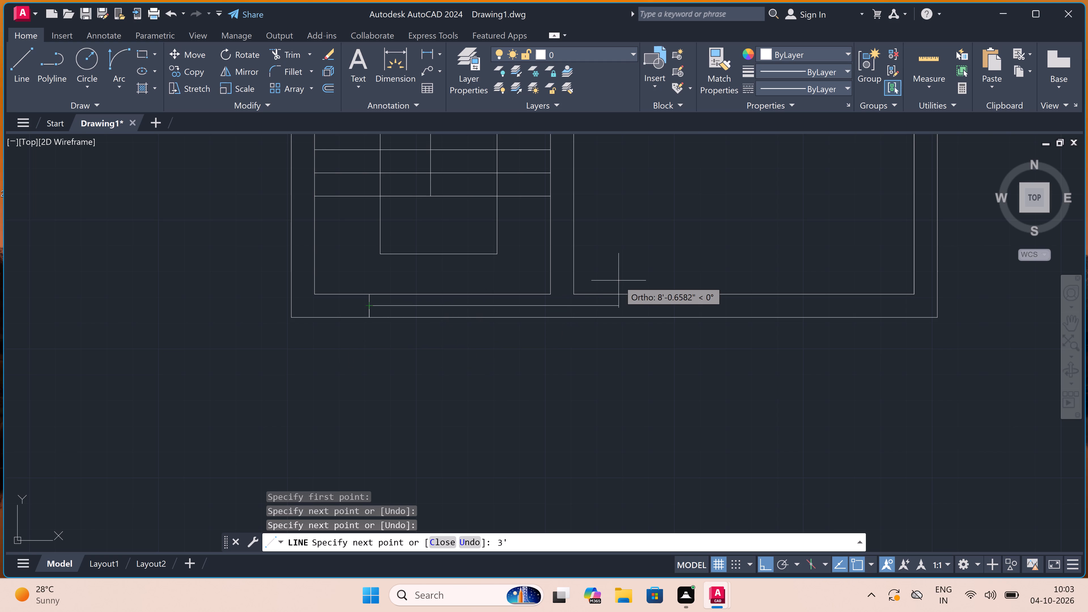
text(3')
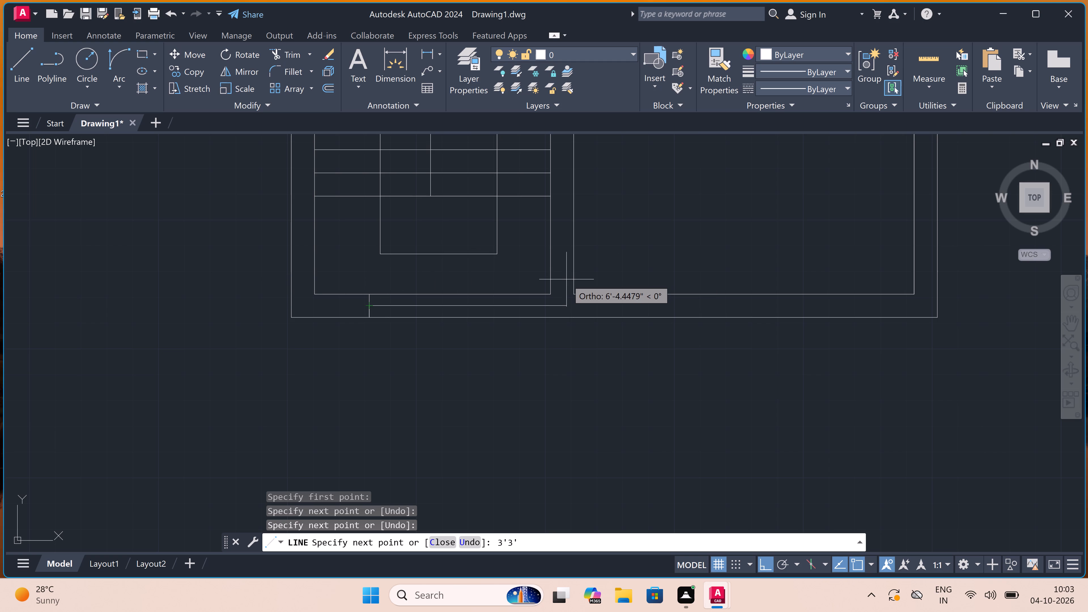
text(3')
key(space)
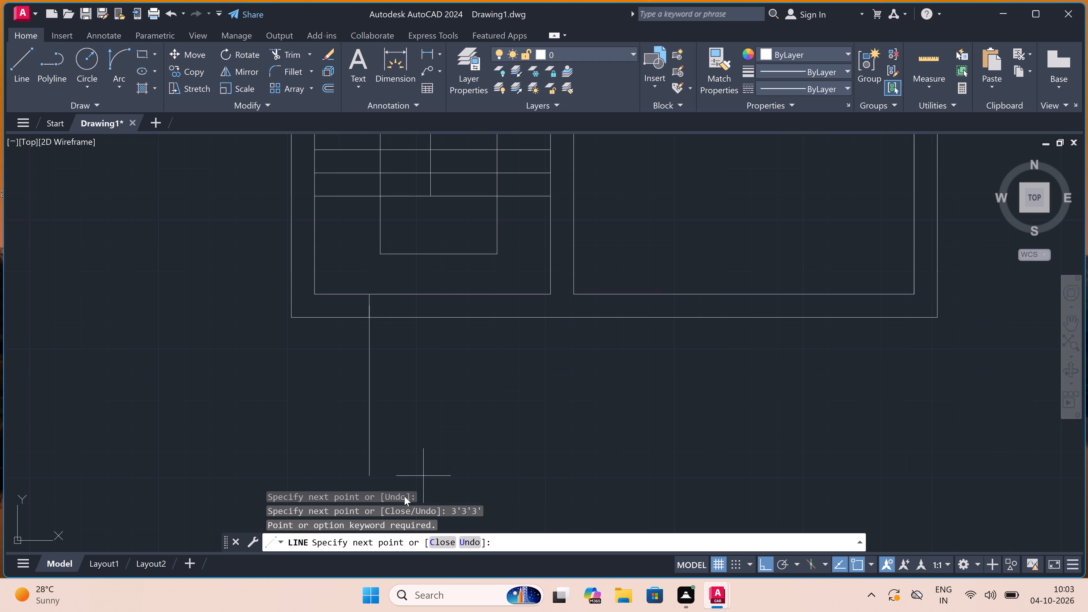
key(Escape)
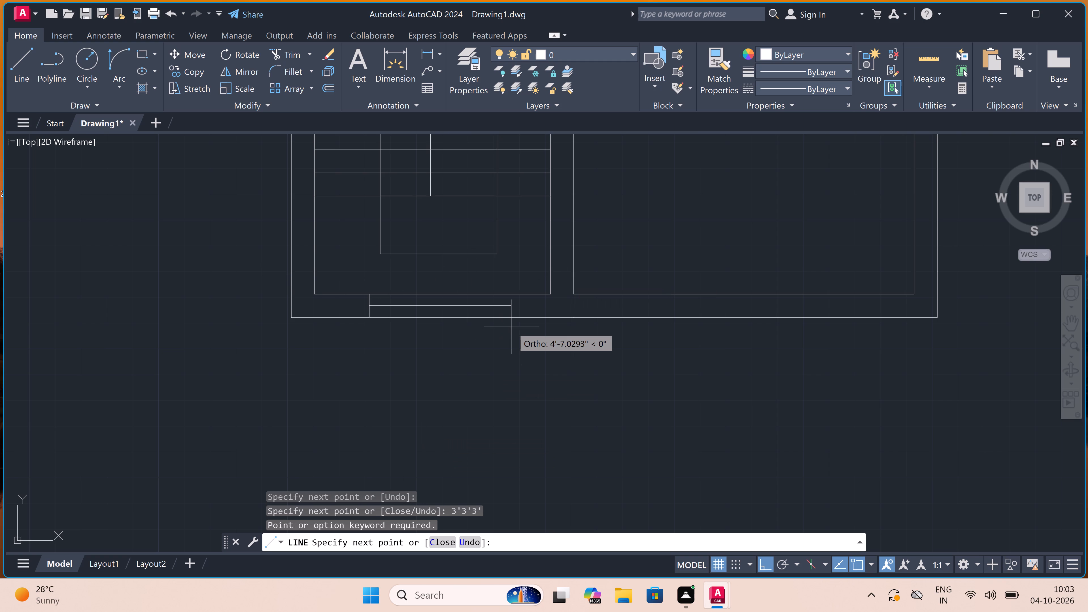
Draw a 4' window centre line from the jamb's midpoint toward the right and close it with a second jamb line.
key(space)
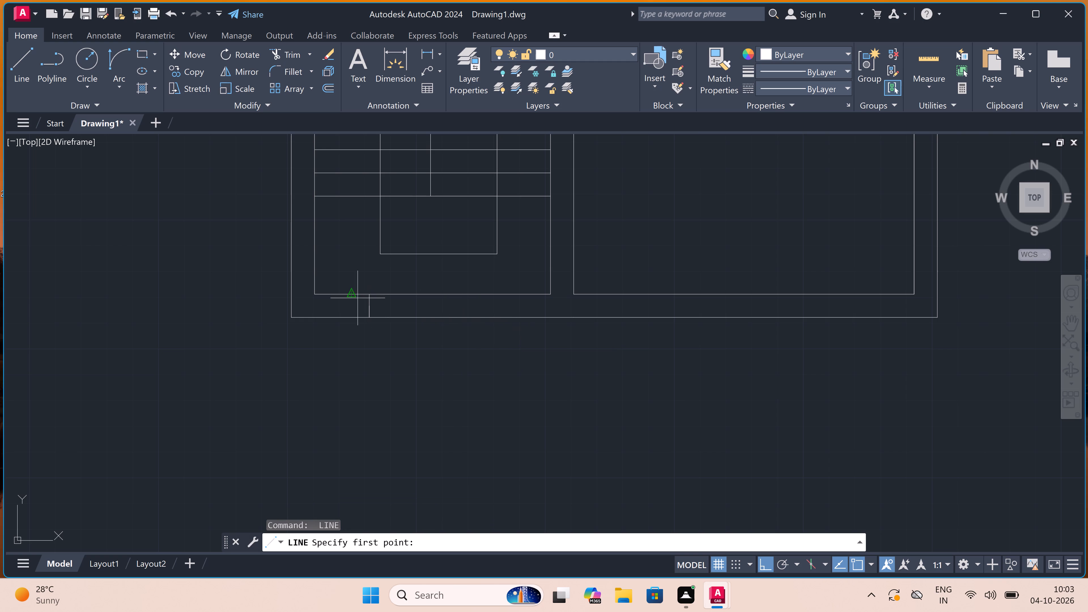
drag(370, 304, 373, 304)
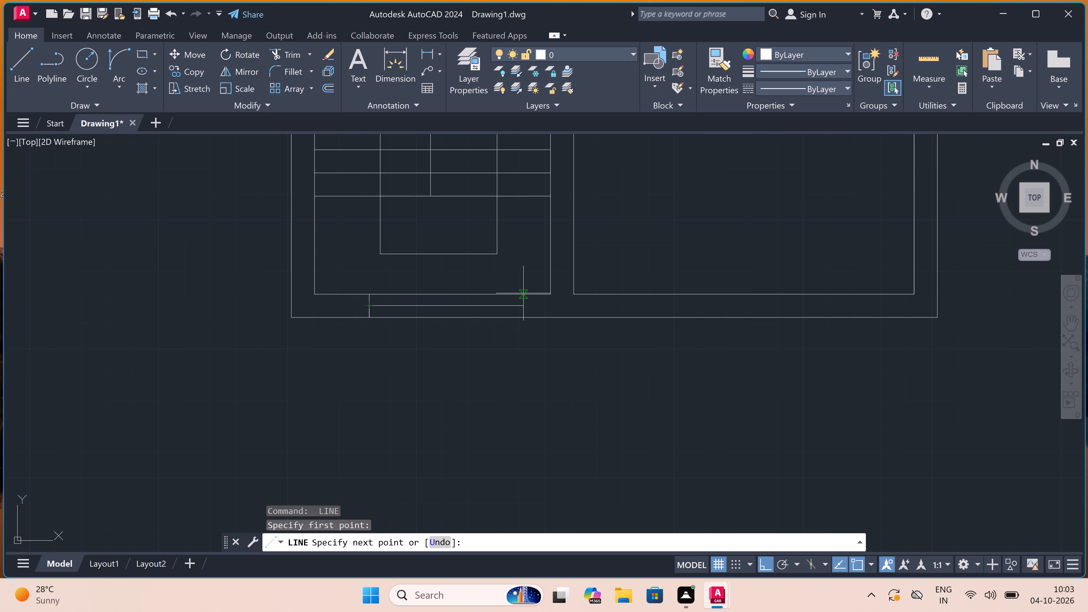
text(4')
key(space)
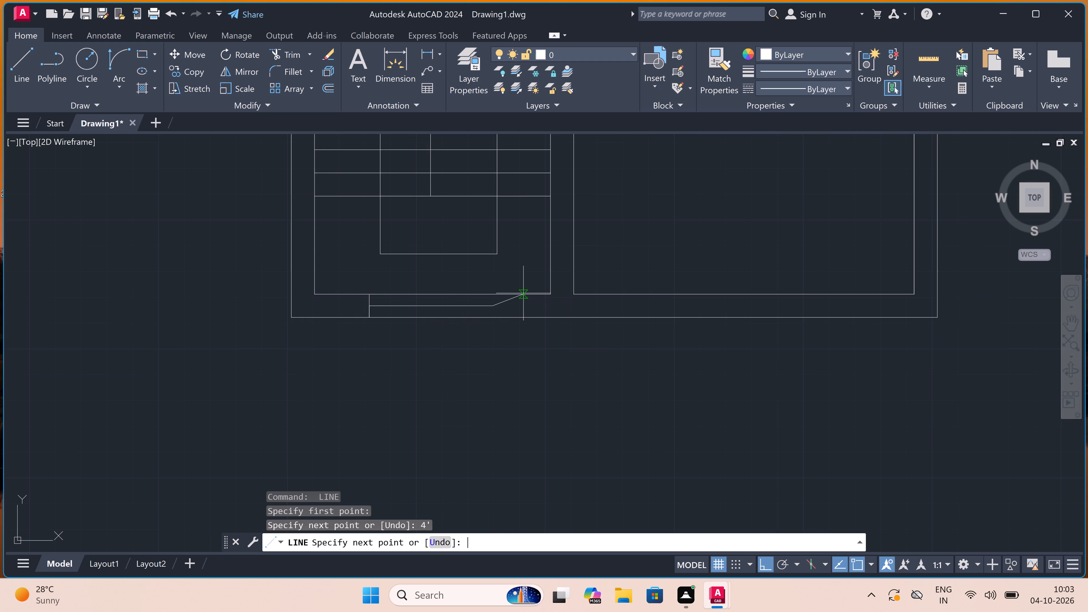
click(491, 296)
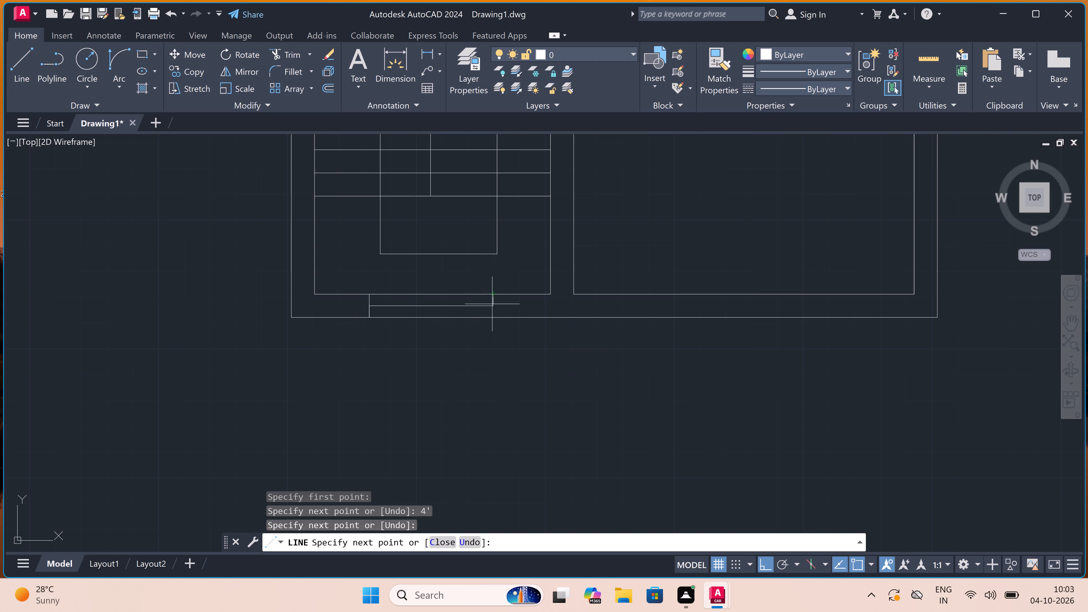
click(490, 315)
key(Escape)
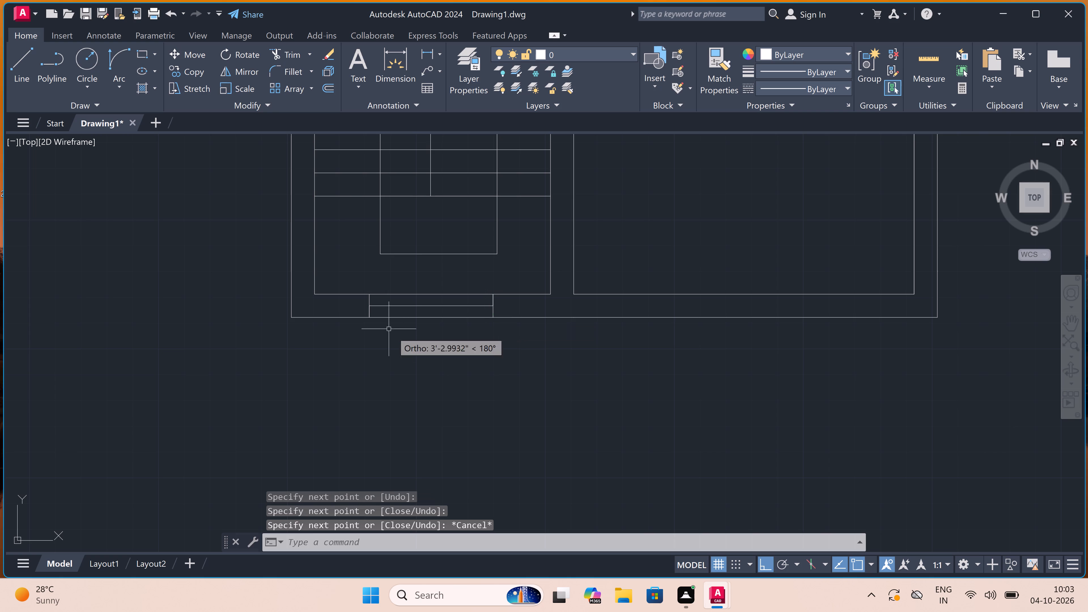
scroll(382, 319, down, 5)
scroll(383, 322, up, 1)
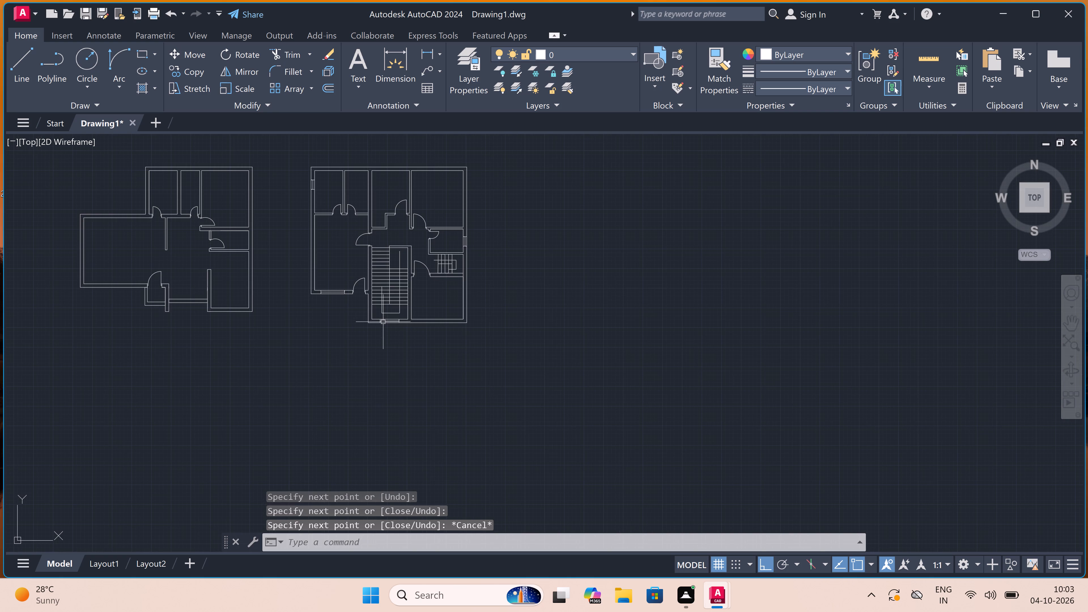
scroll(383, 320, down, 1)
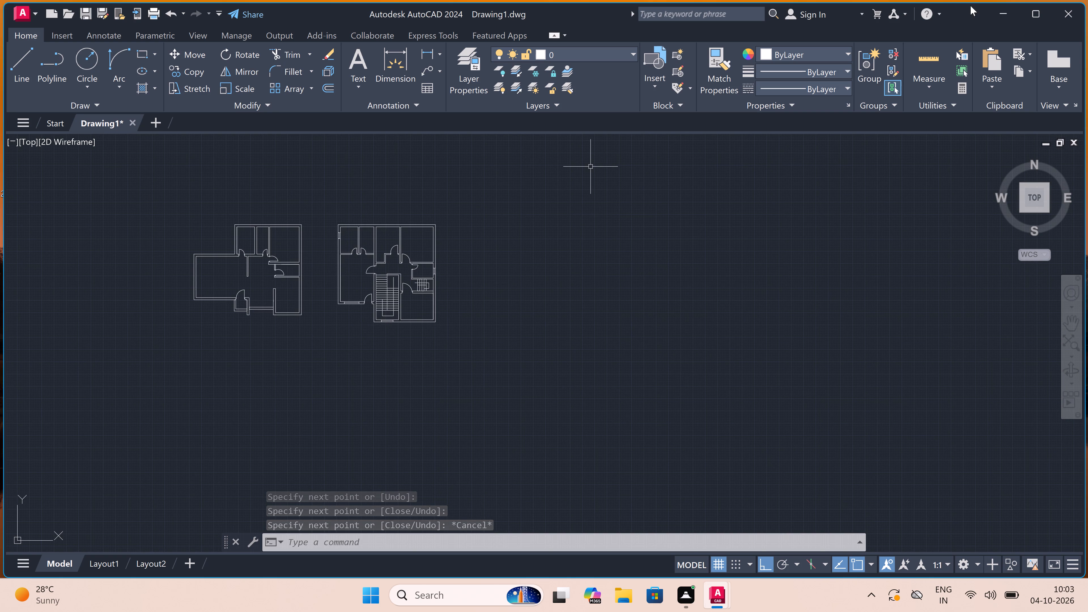
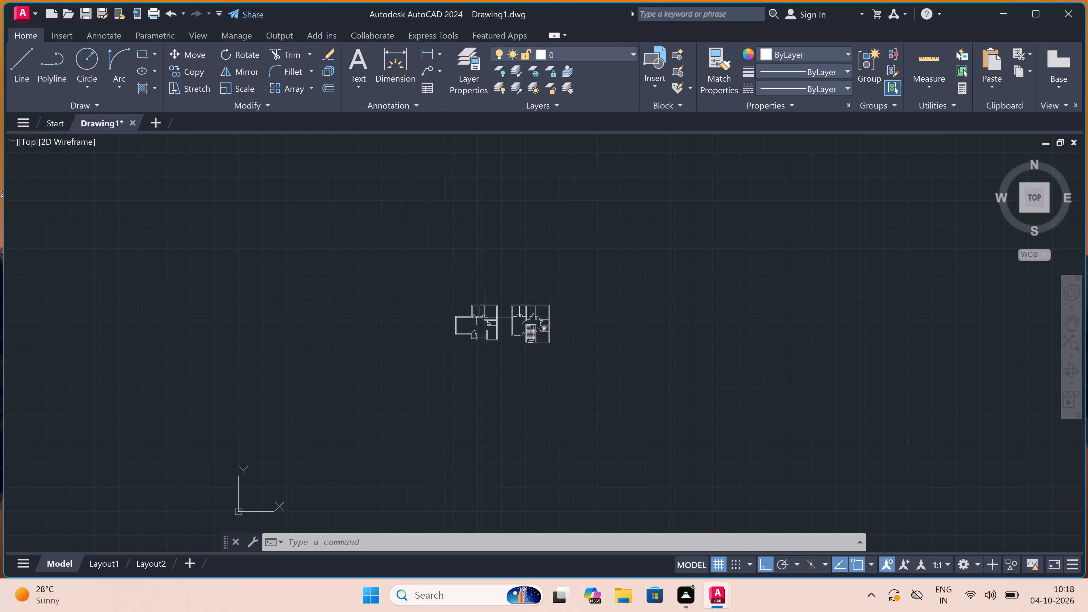
Draw a 2' window in the top exterior wall of the first plan's narrow middle room, with a centre line between two jamb lines.
scroll(454, 309, up, 3)
scroll(512, 291, up, 1)
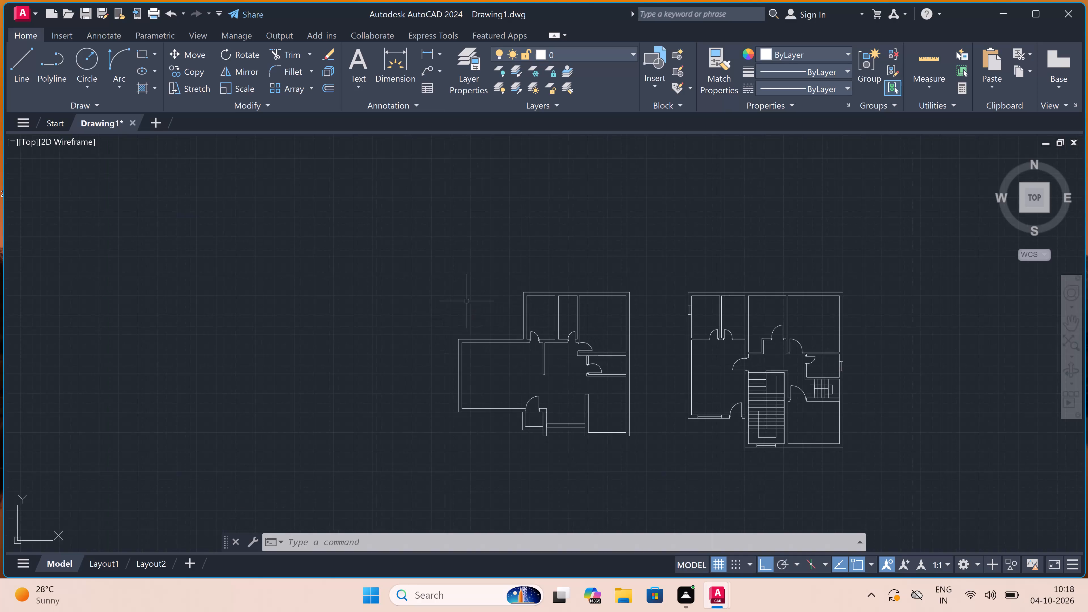
scroll(512, 291, up, 1)
scroll(525, 290, down, 2)
scroll(585, 291, up, 2)
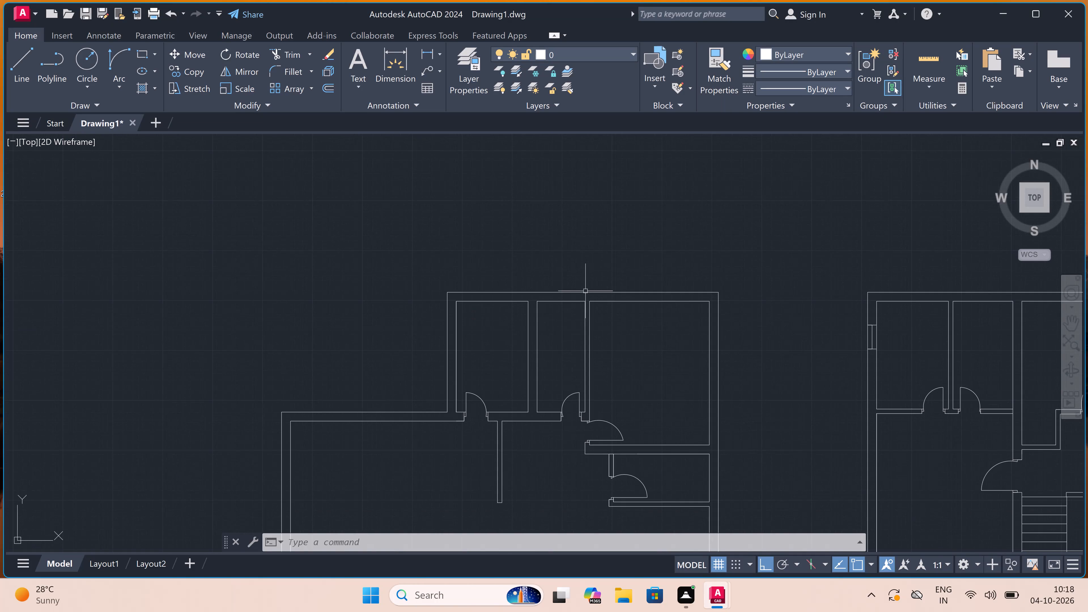
text(l)
key(space)
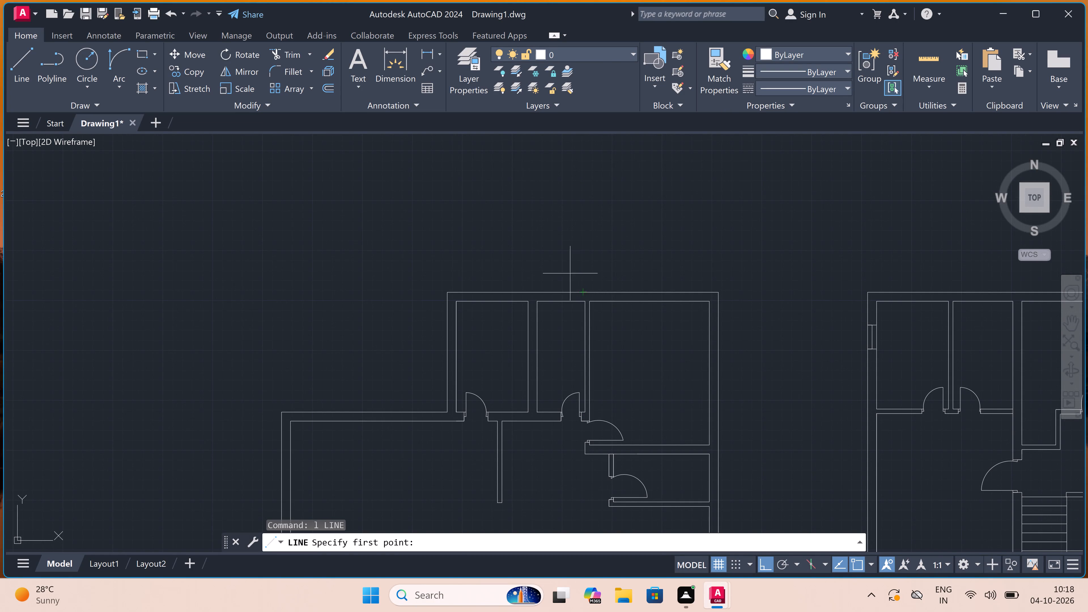
scroll(570, 273, up, 2)
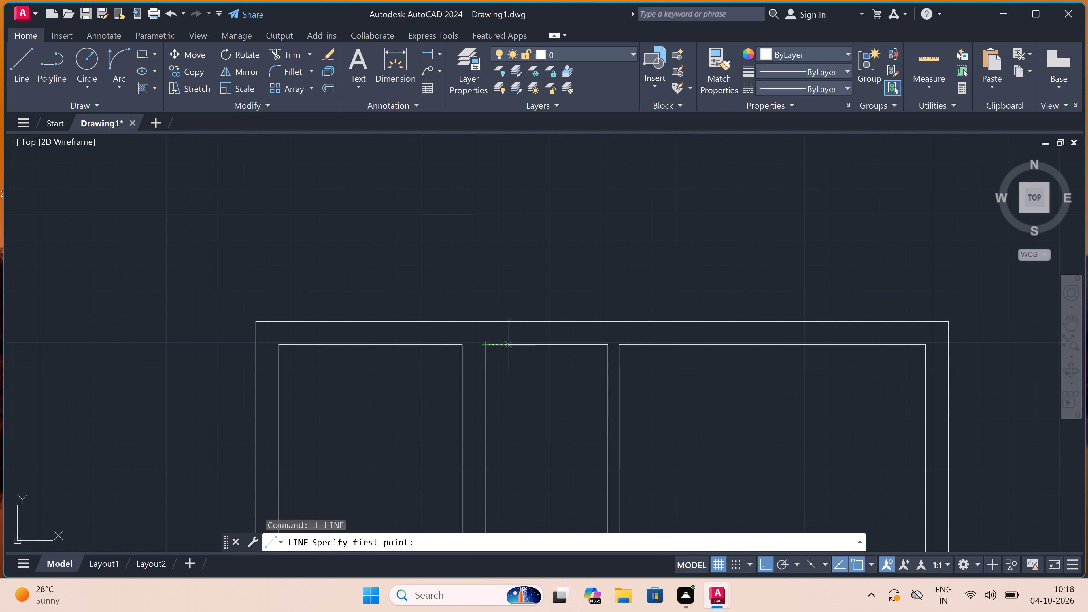
drag(509, 345, 506, 345)
click(507, 317)
click(509, 331)
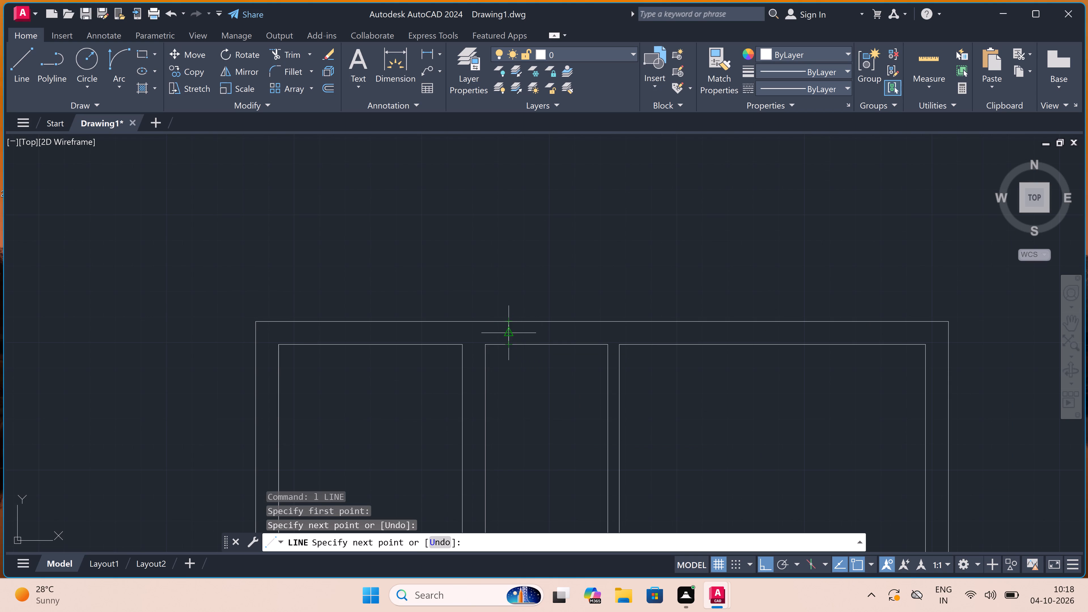
text(2')
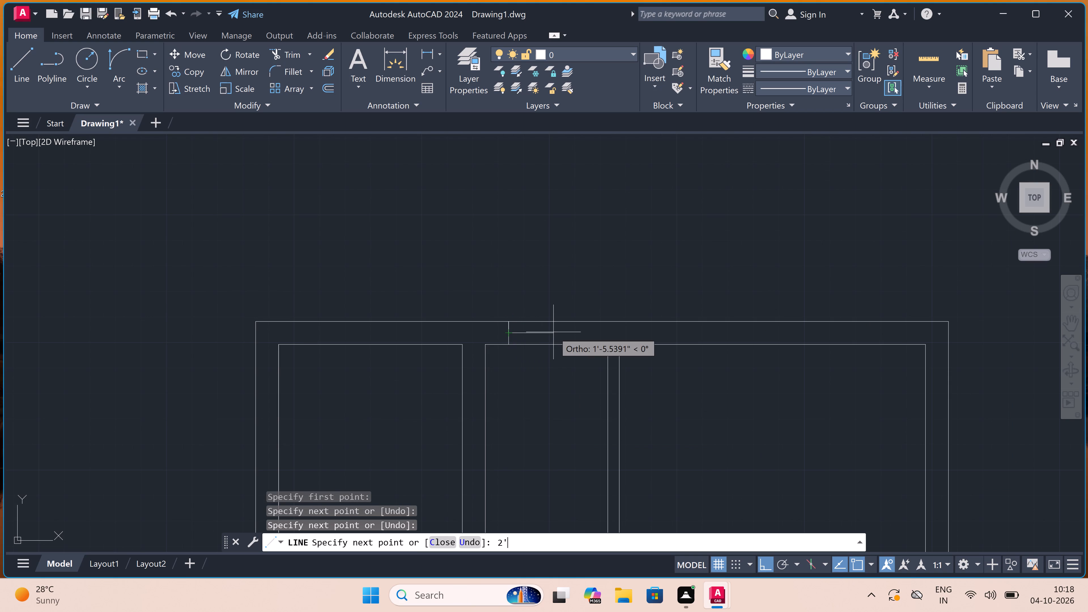
key(space)
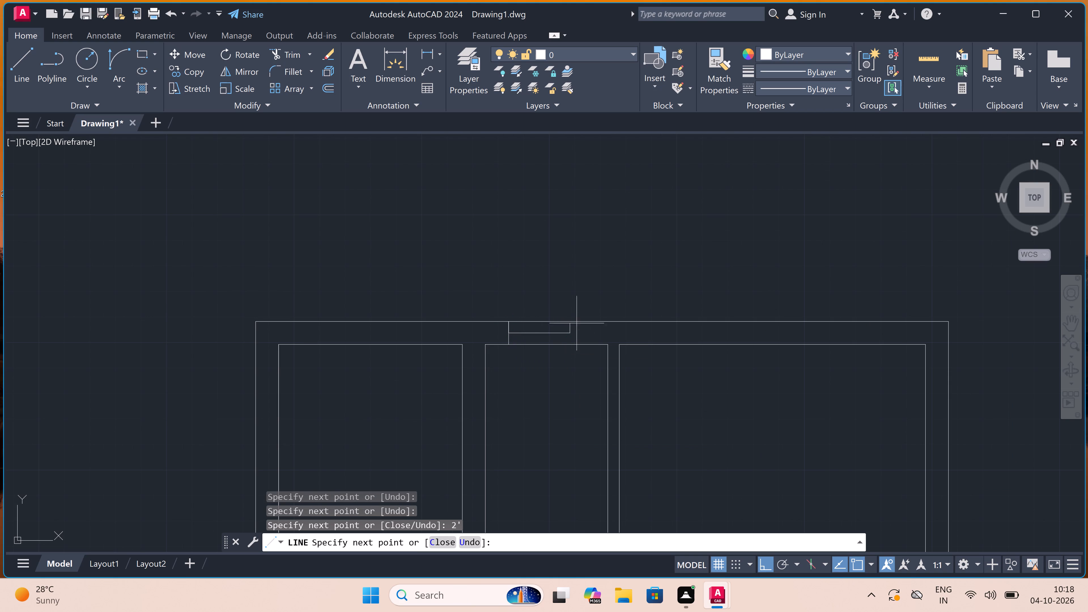
click(568, 319)
click(573, 339)
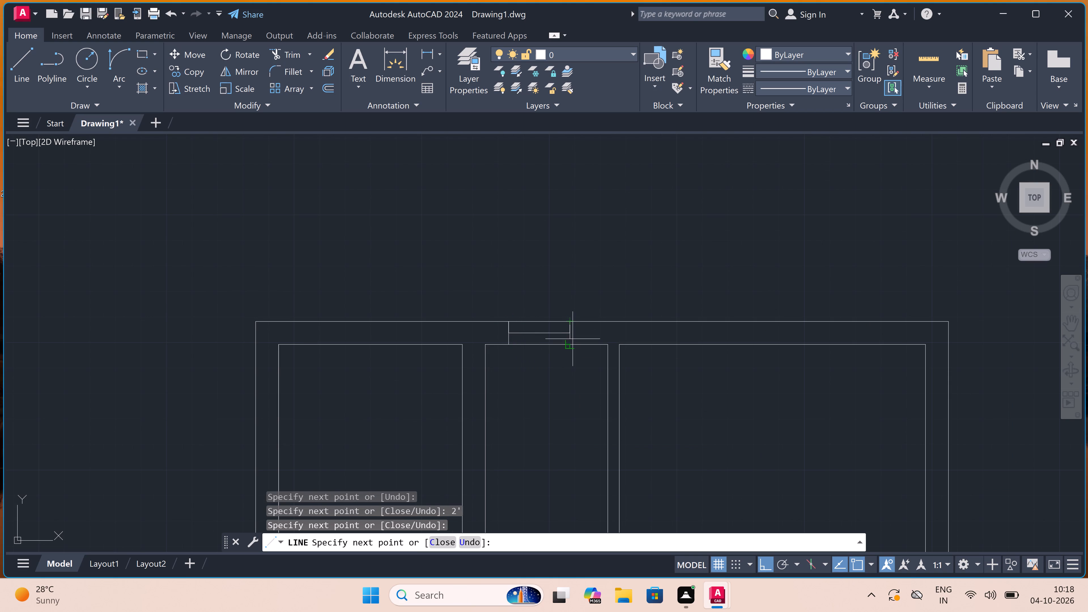
key(Escape)
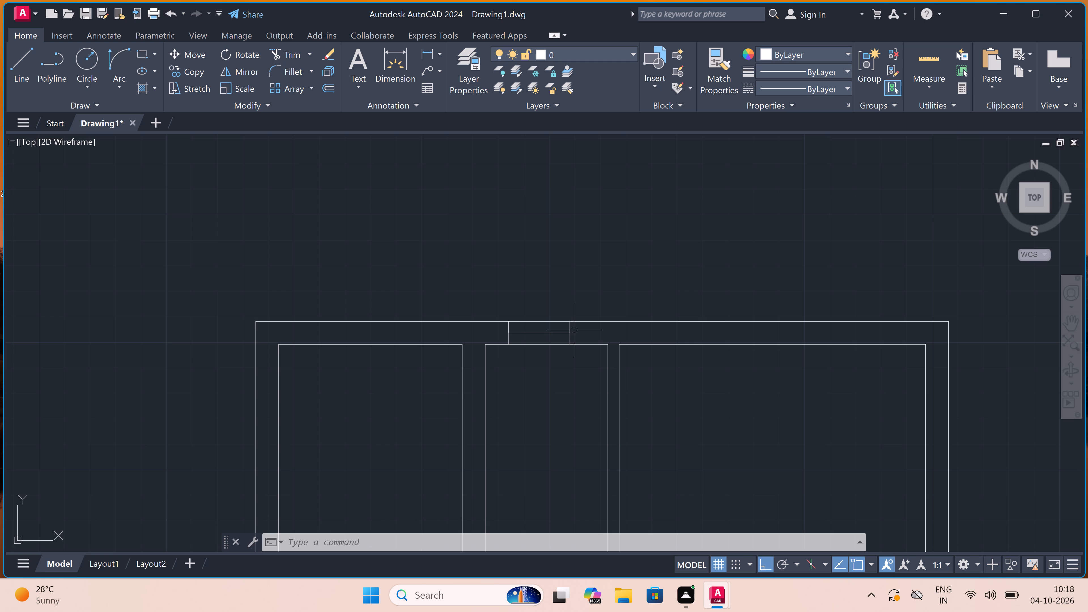
key(Escape)
Draw a 5' window in the top exterior wall of the first plan's large upper-right room, with a centre line between two jambs.
scroll(557, 275, down, 3)
scroll(664, 281, up, 2)
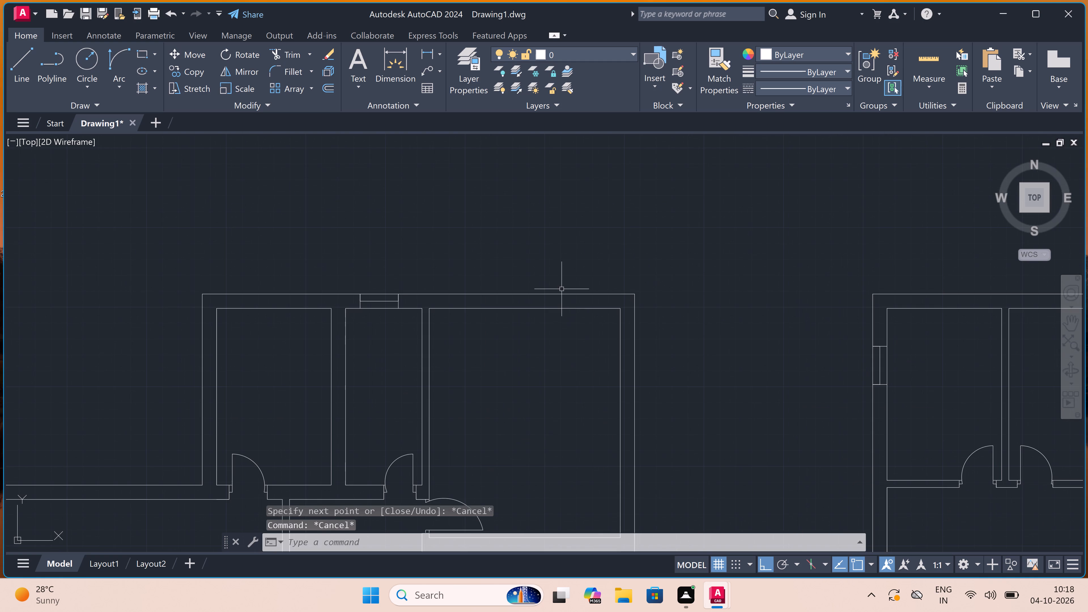
key(space)
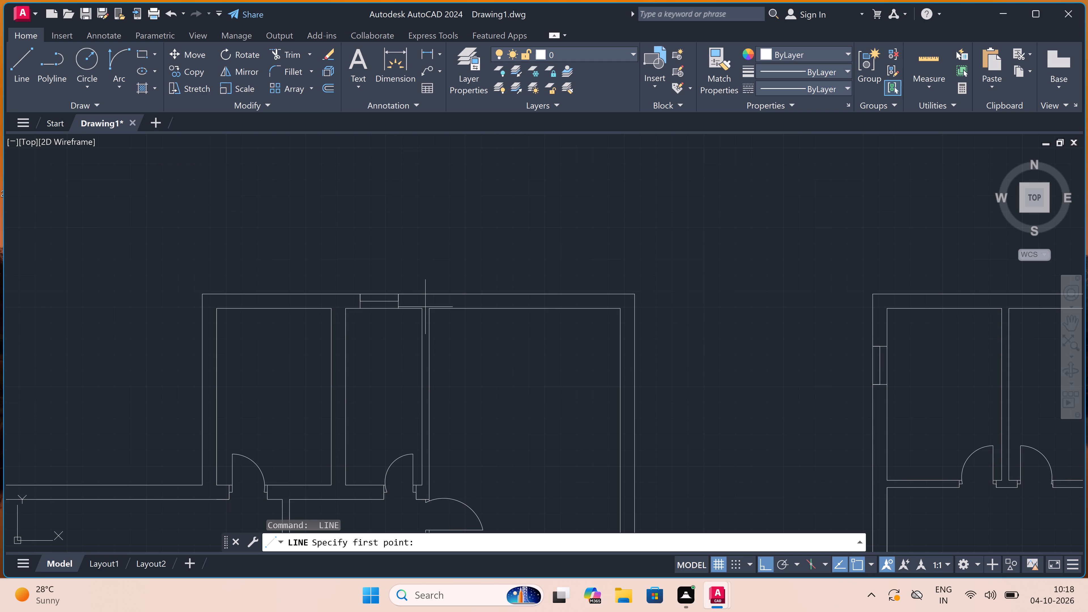
click(469, 306)
drag(469, 299, 472, 299)
scroll(471, 299, up, 3)
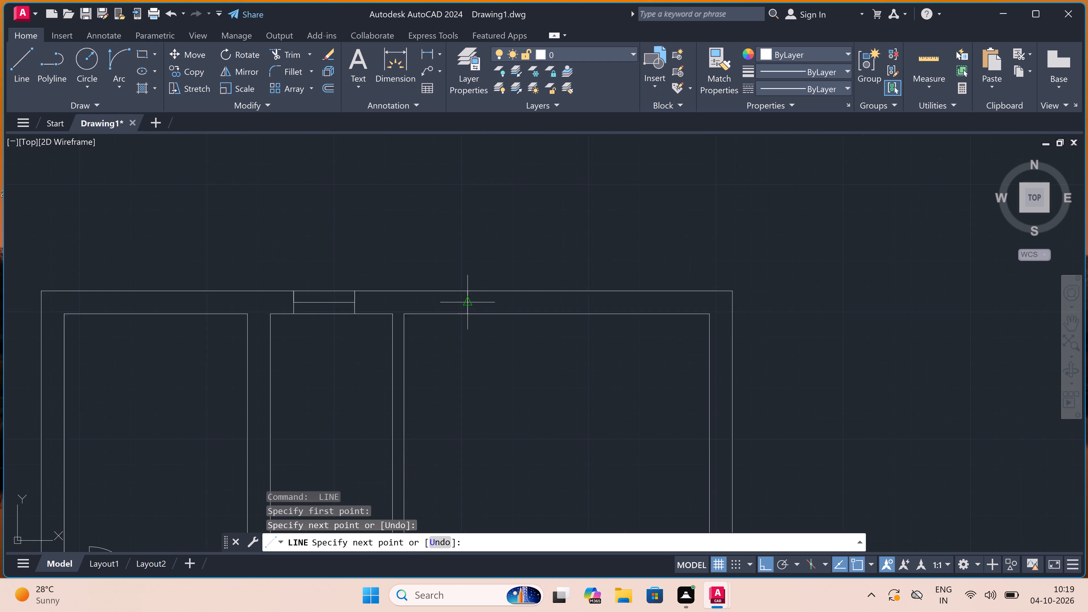
click(459, 303)
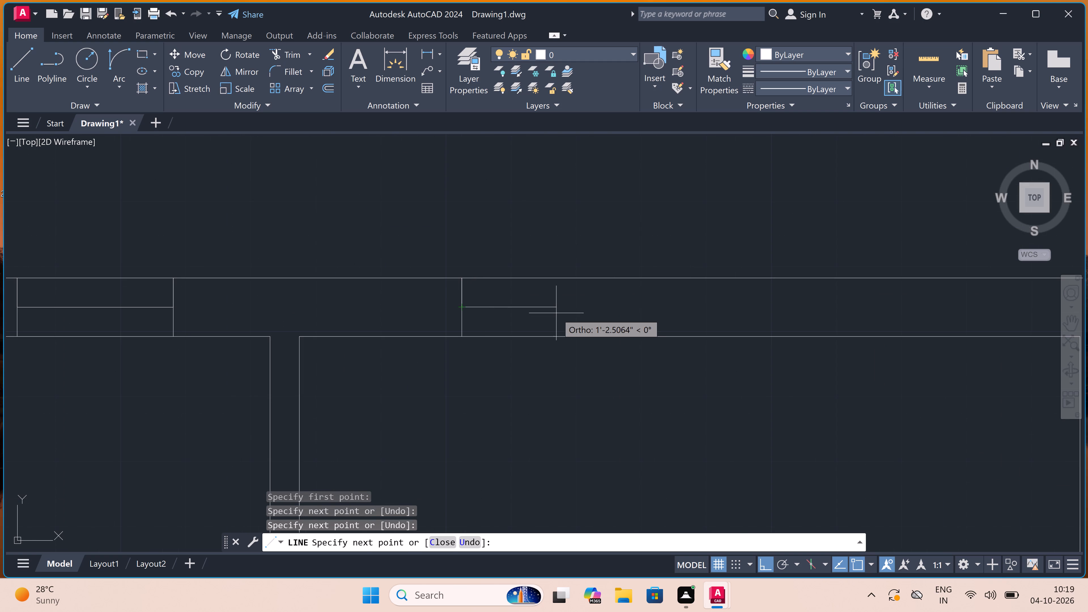
text(5')
key(space)
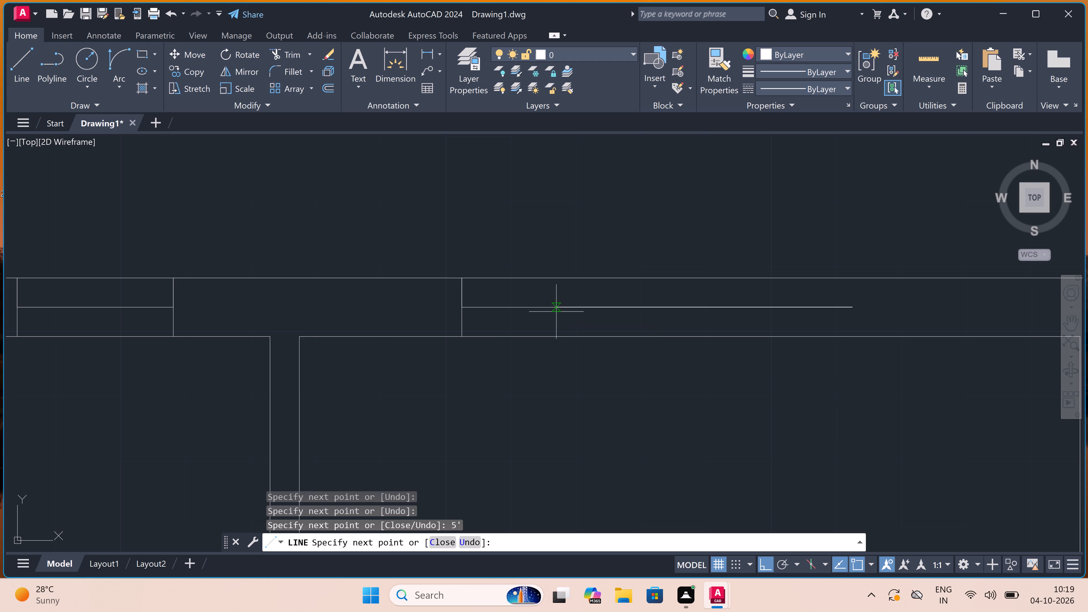
double_click(852, 280)
click(854, 335)
key(Escape)
Draw a 2' window in the right exterior wall of the first plan's small middle room, with a centre line between two jambs.
scroll(674, 277, down, 5)
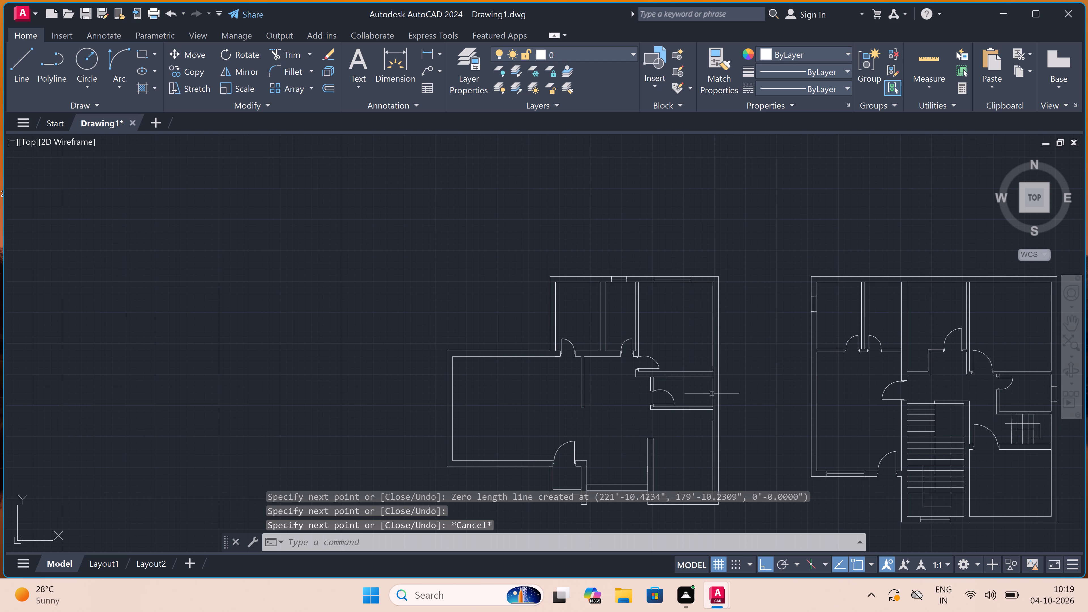
scroll(710, 400, up, 3)
key(space)
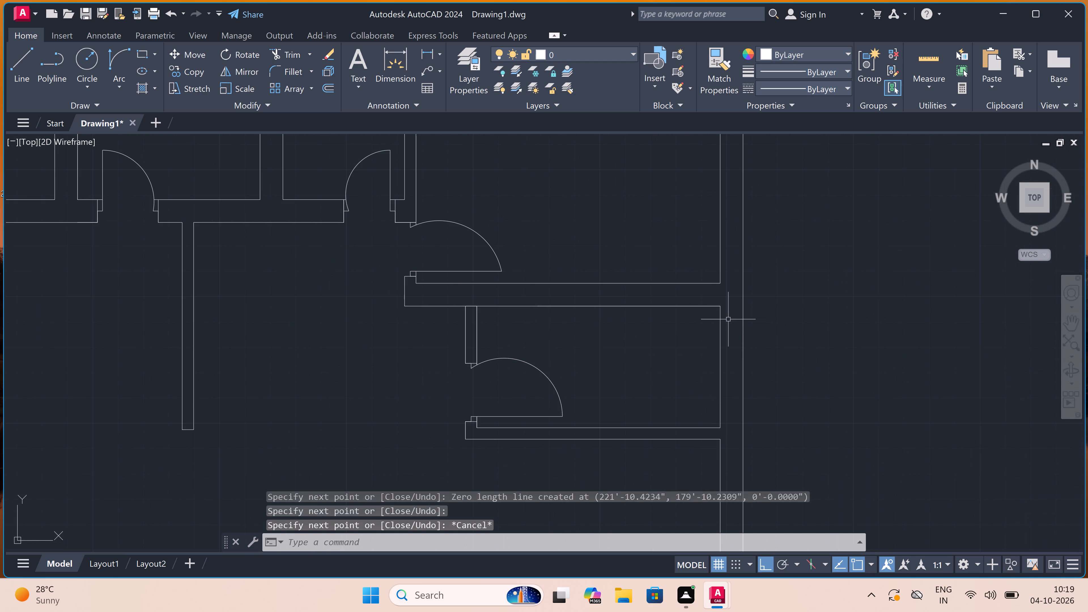
click(722, 324)
click(745, 324)
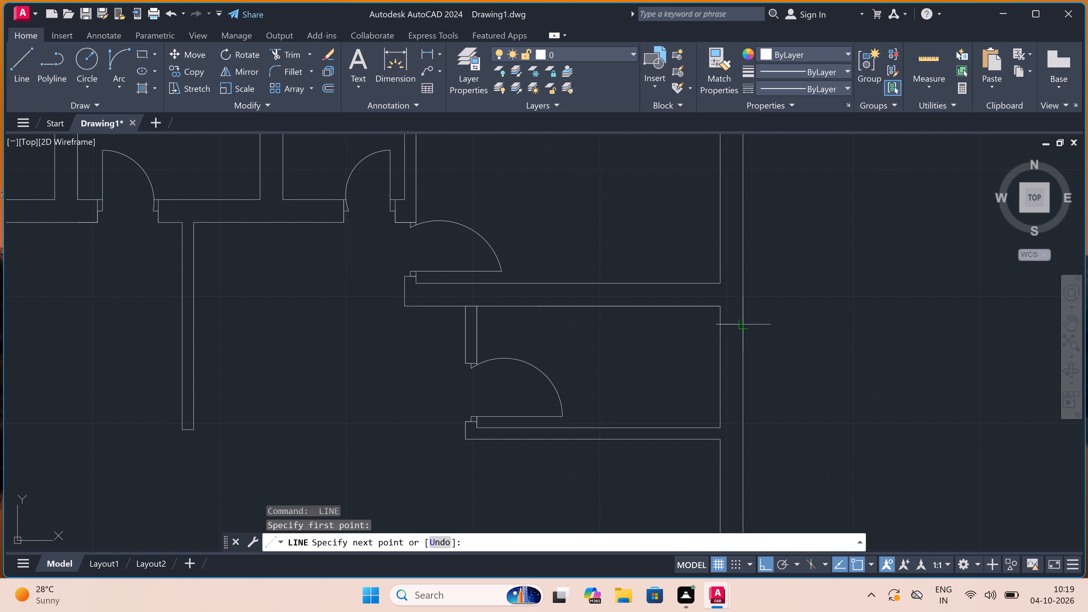
click(728, 322)
text(2')
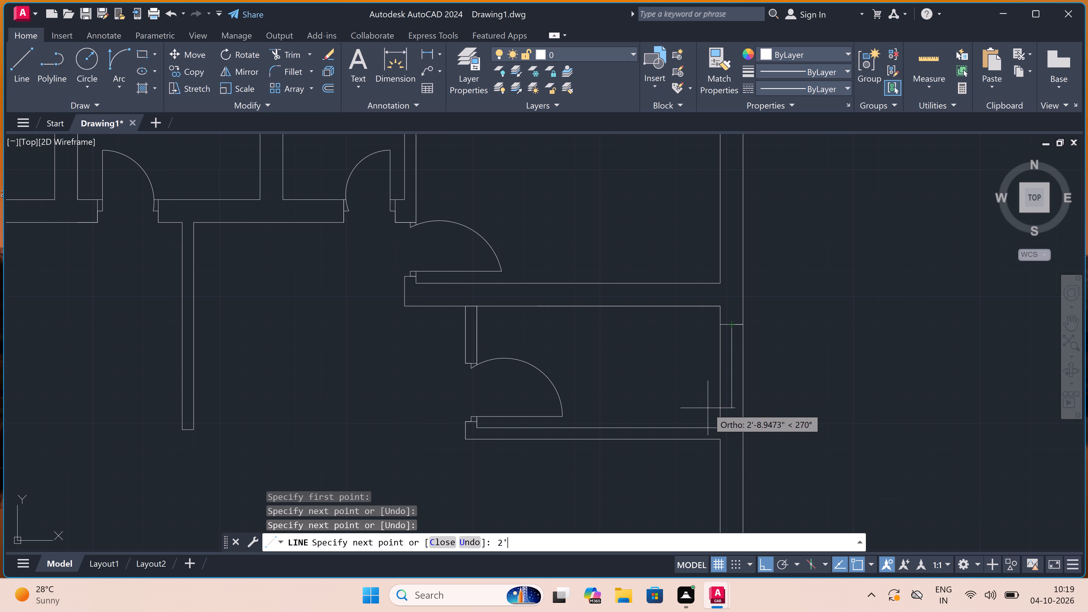
key(space)
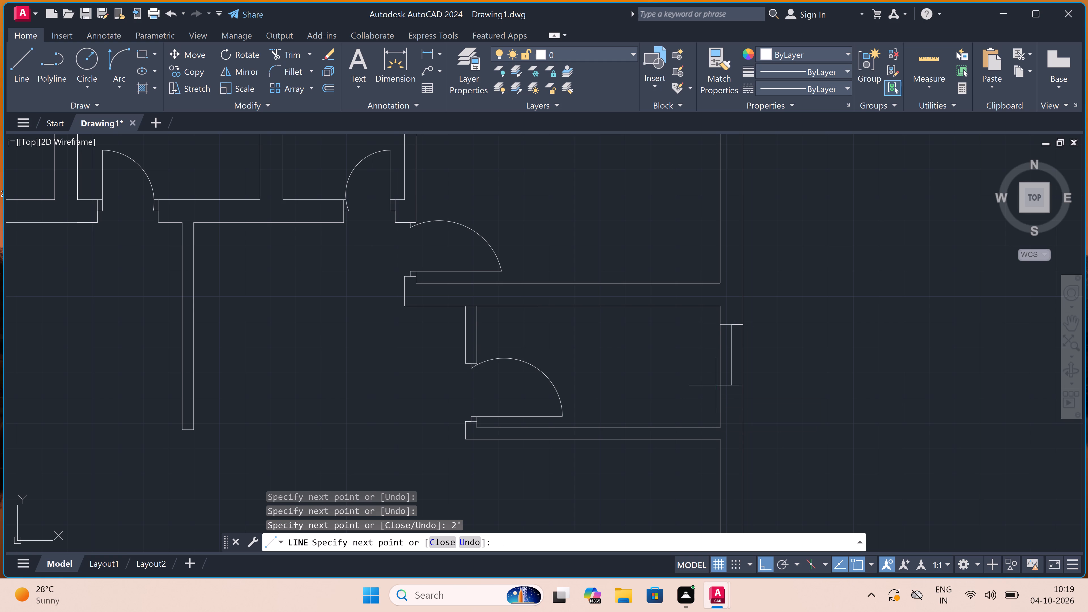
click(717, 383)
click(738, 384)
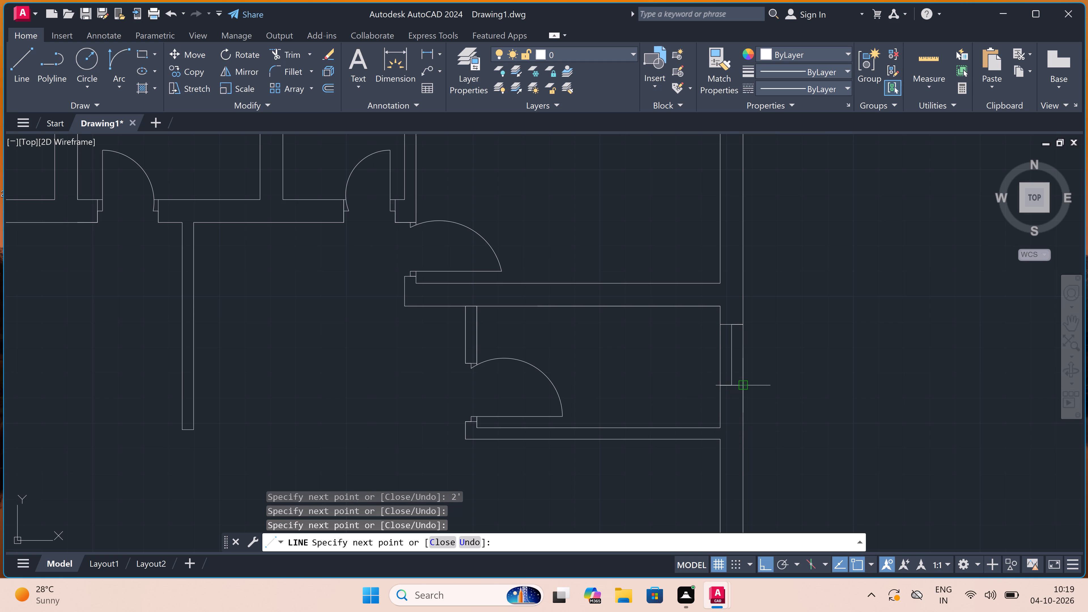
key(Escape)
Draw a 3' window in the bottom exterior wall of the first plan's lower-right room, with a centre line between two jambs.
scroll(678, 337, down, 4)
key(space)
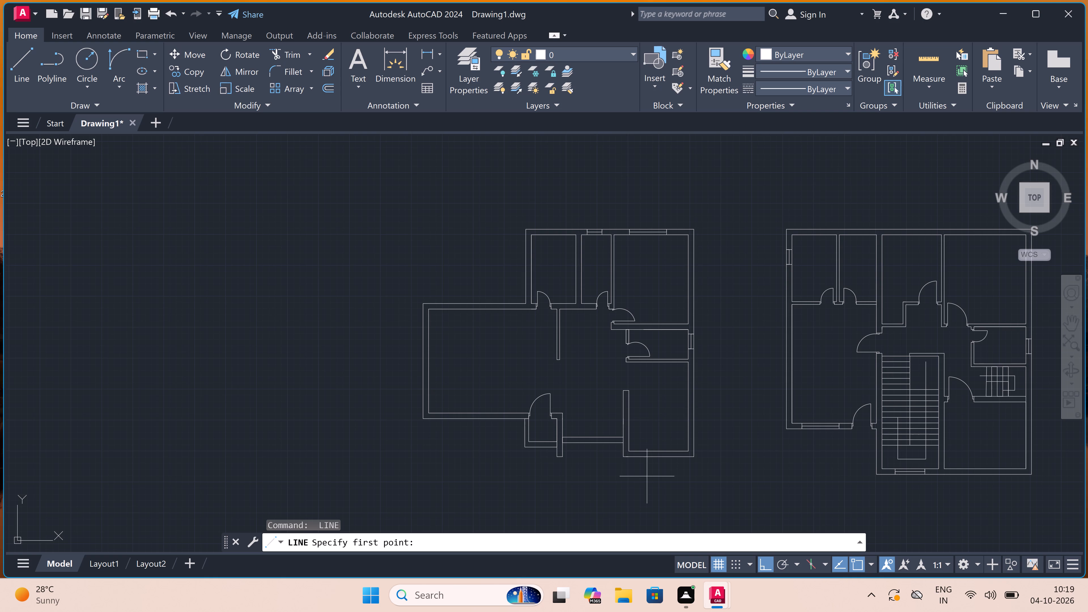
scroll(649, 480, up, 3)
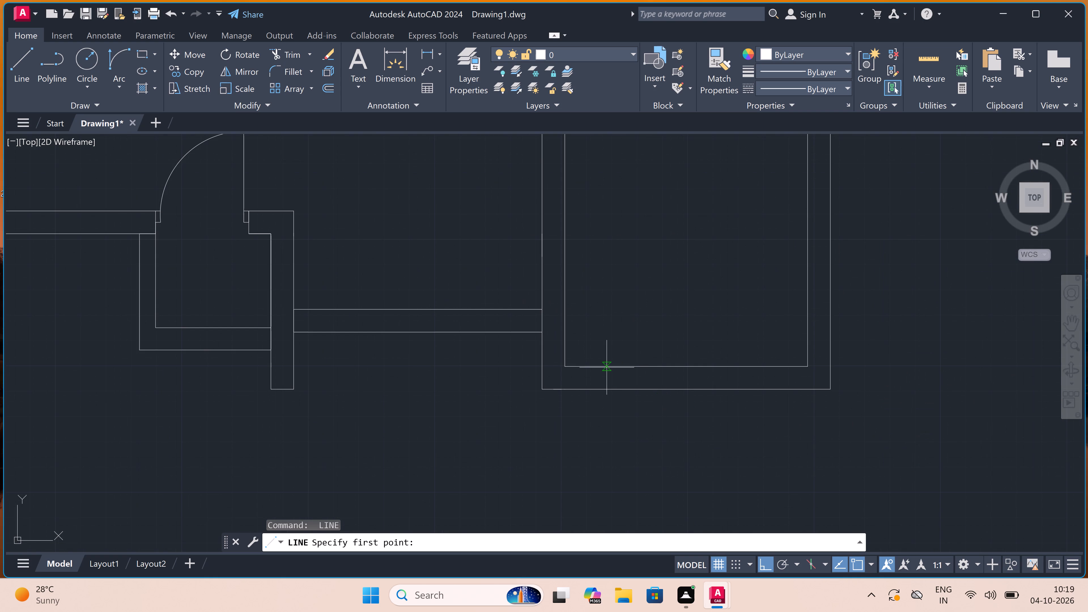
click(607, 367)
click(607, 396)
click(609, 374)
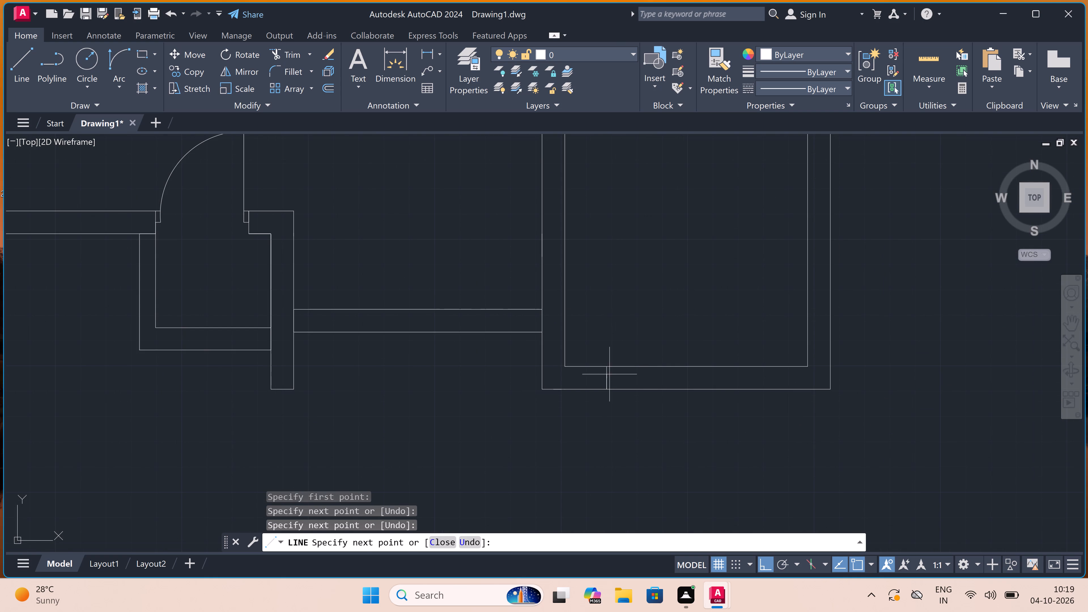
text(3')
key(space)
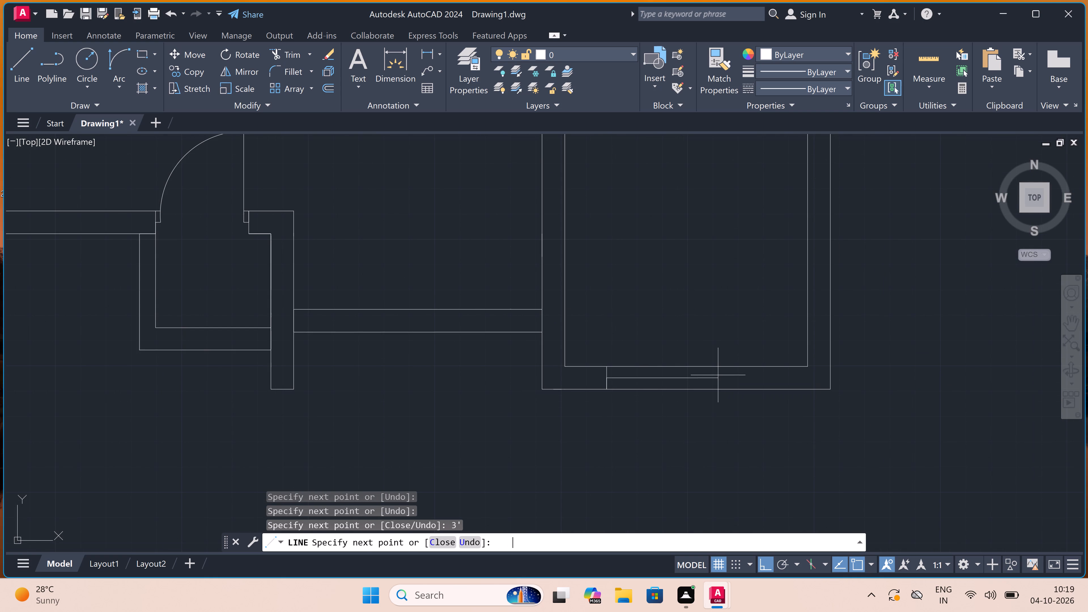
click(697, 364)
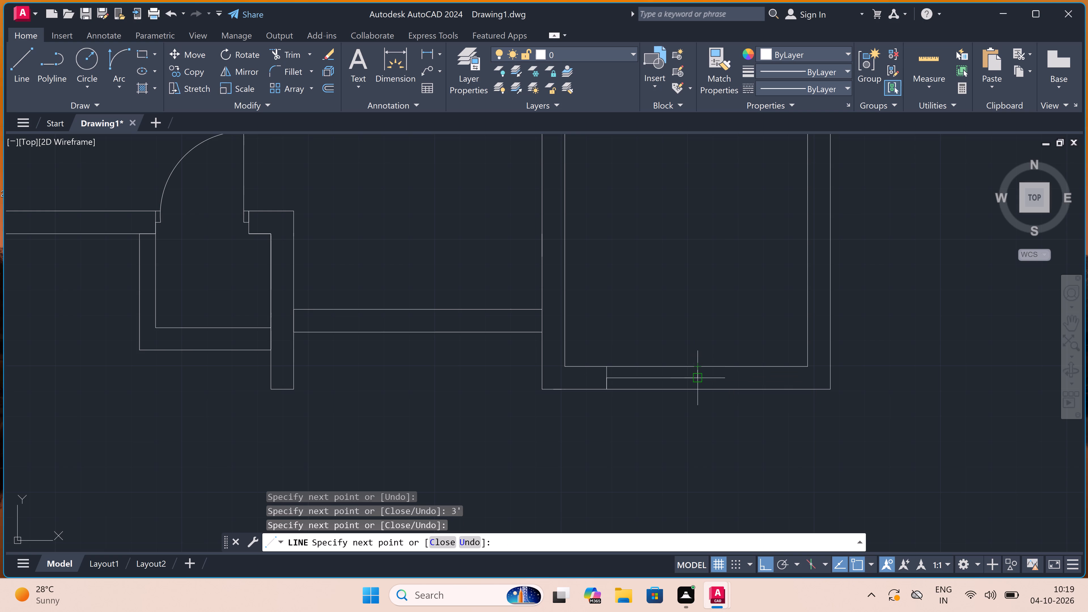
click(696, 391)
key(Escape)
Draw a U-shaped counter outline inside the first plan's lower-right room, from the short inner wall around to the partition above.
key(space)
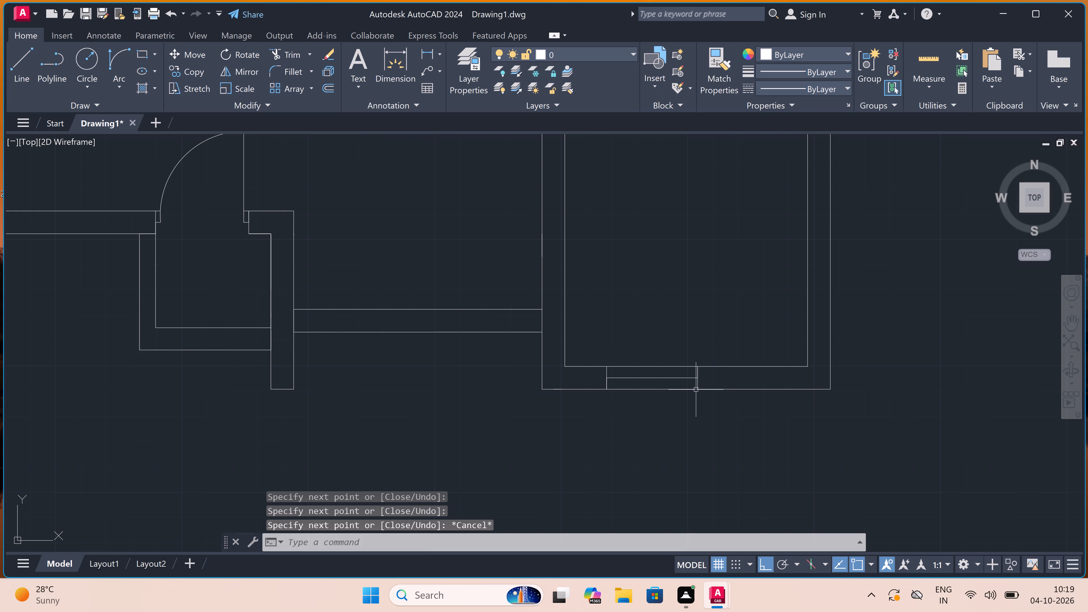
scroll(696, 390, down, 3)
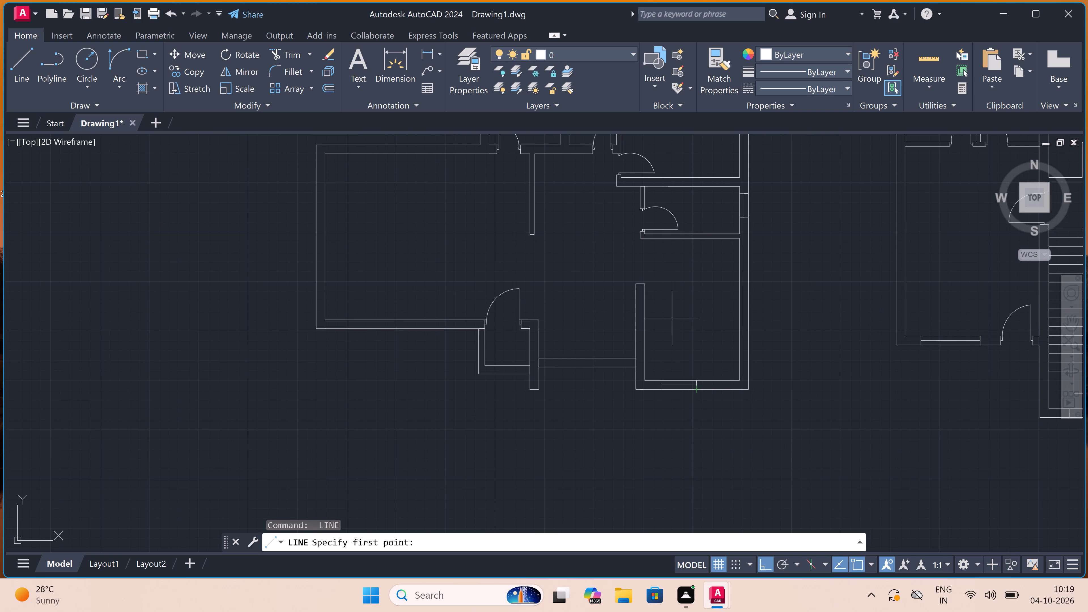
scroll(645, 297, up, 3)
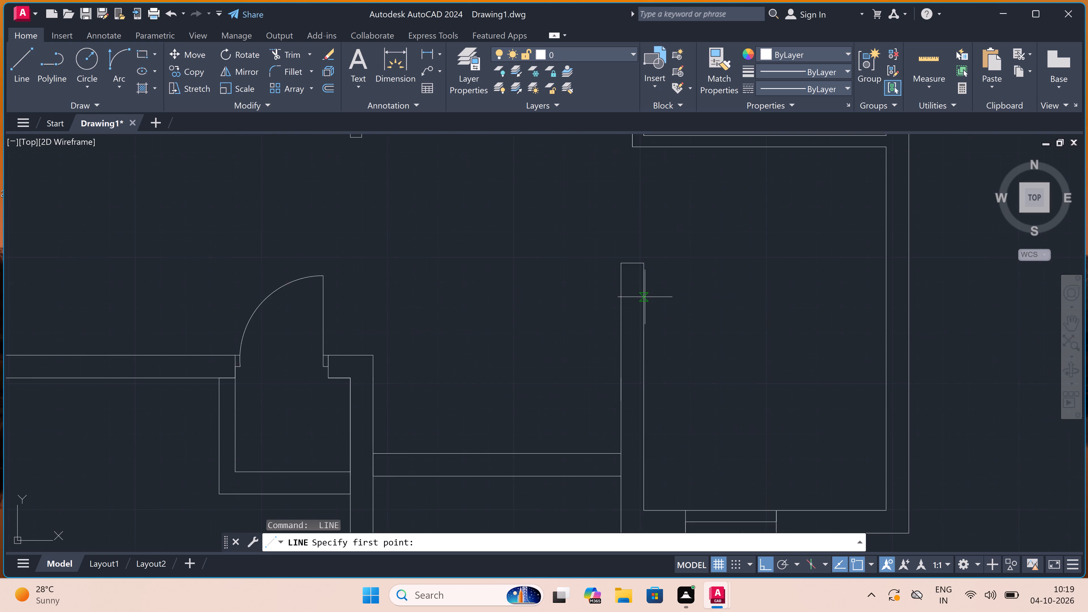
click(642, 298)
click(689, 304)
scroll(689, 304, down, 2)
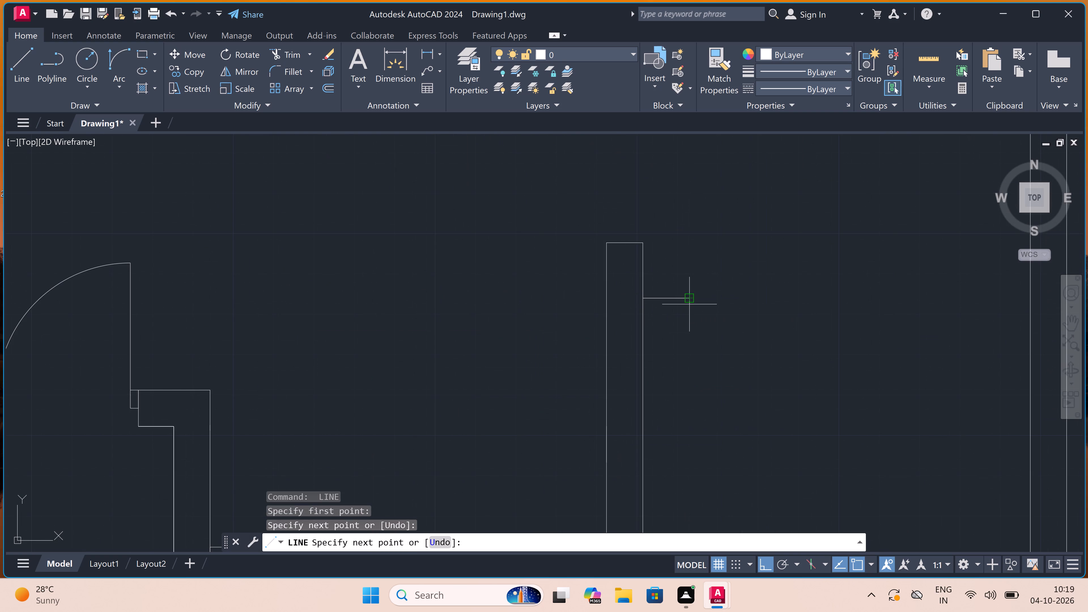
scroll(689, 304, down, 1)
scroll(691, 356, up, 3)
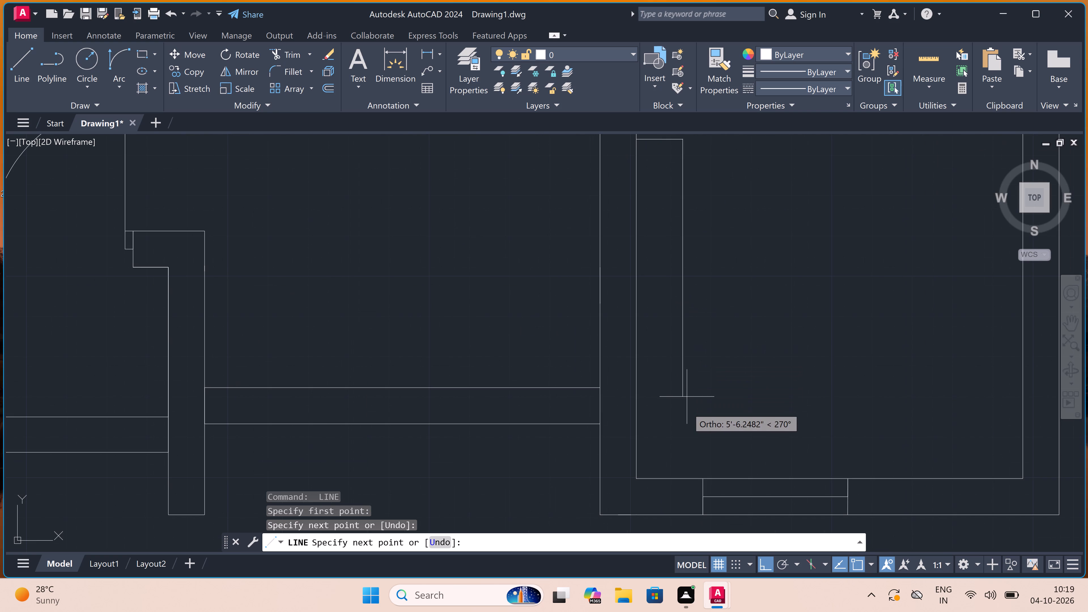
click(686, 433)
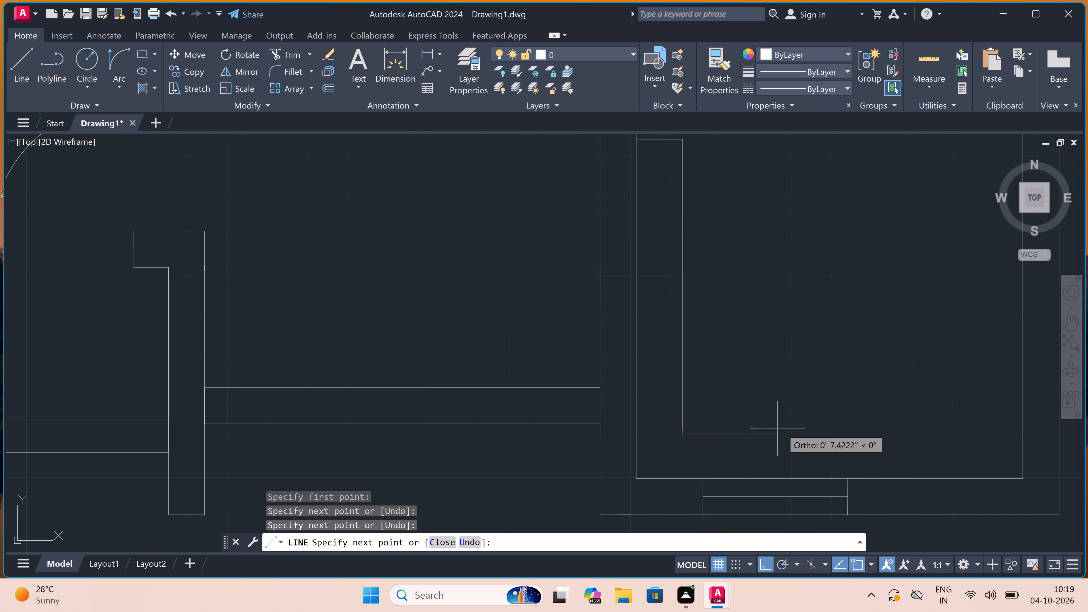
scroll(785, 428, down, 4)
scroll(821, 430, up, 3)
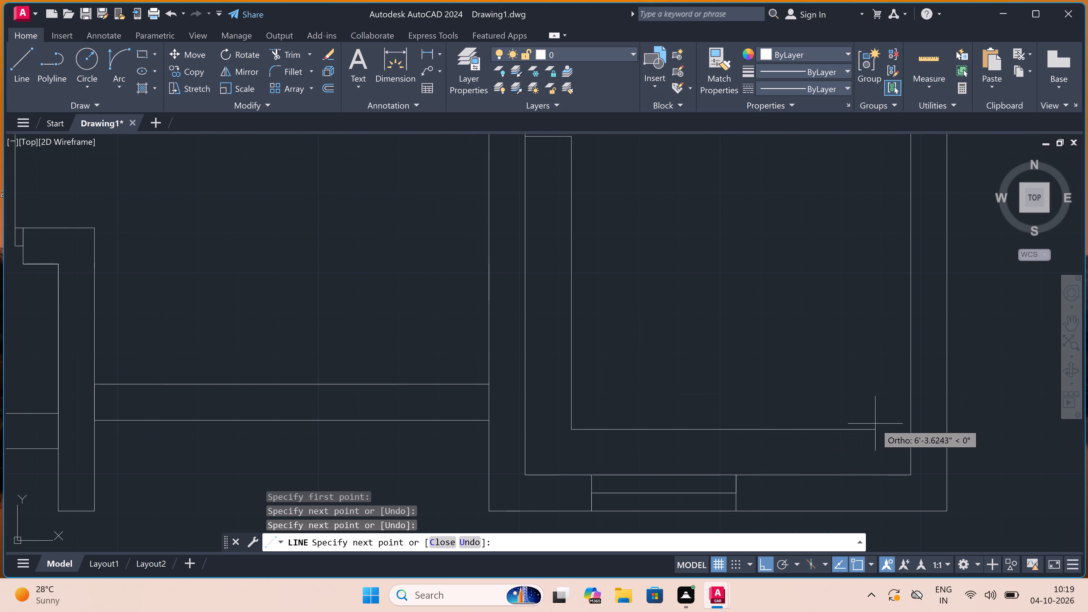
click(874, 425)
scroll(858, 309, down, 3)
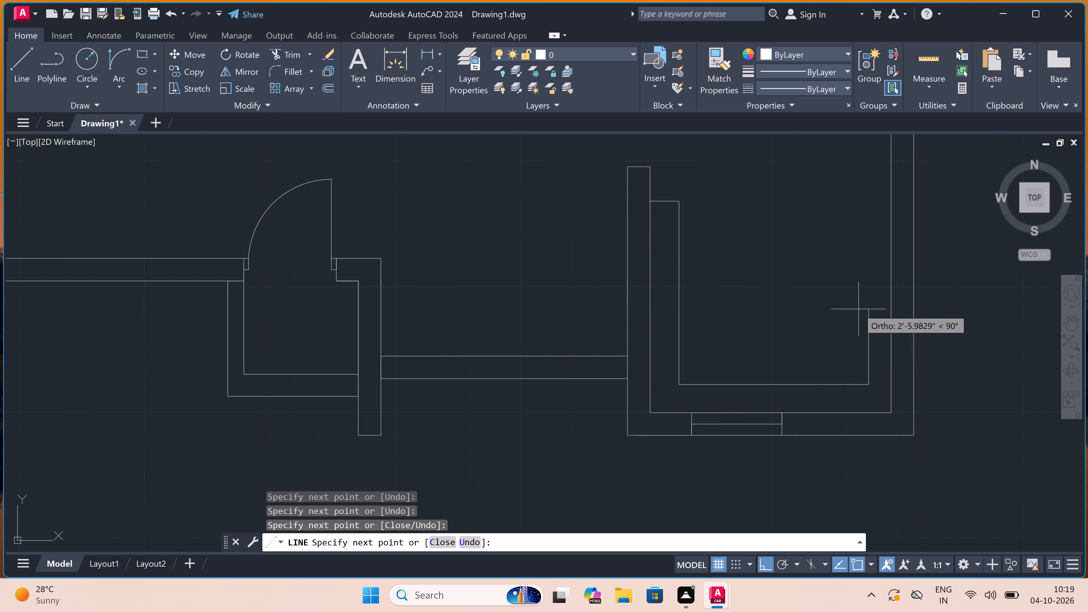
scroll(858, 309, down, 1)
scroll(864, 287, up, 4)
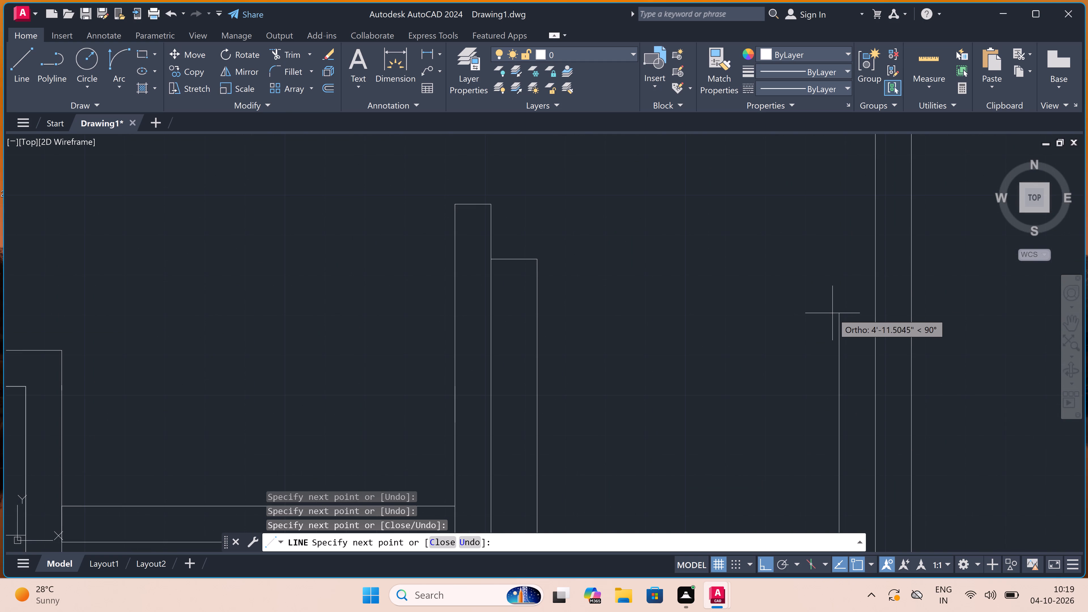
scroll(833, 307, down, 2)
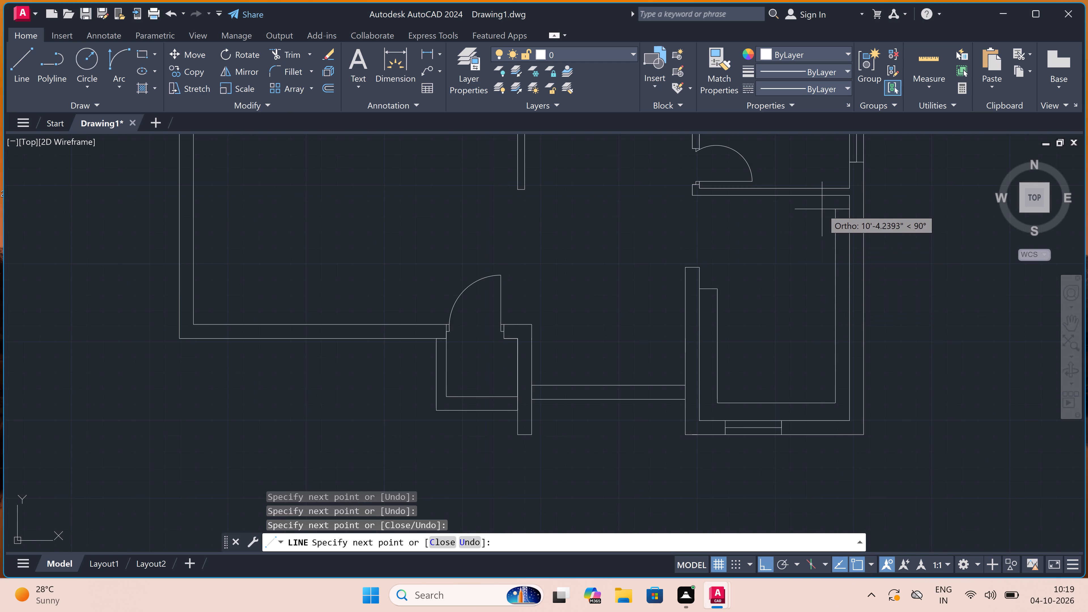
key(ctrl+z)
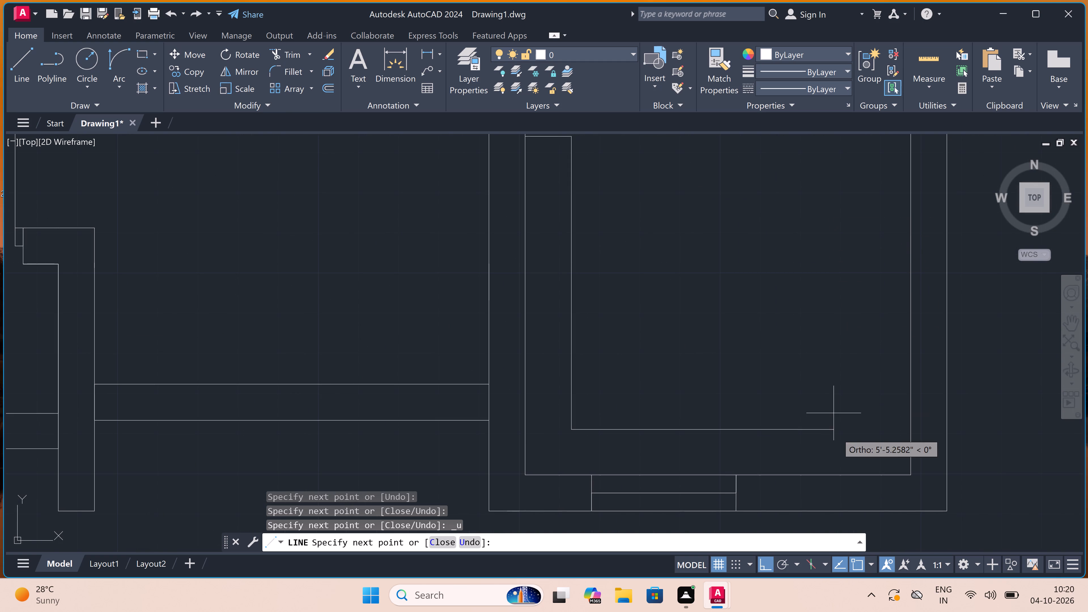
click(851, 431)
scroll(842, 362, down, 2)
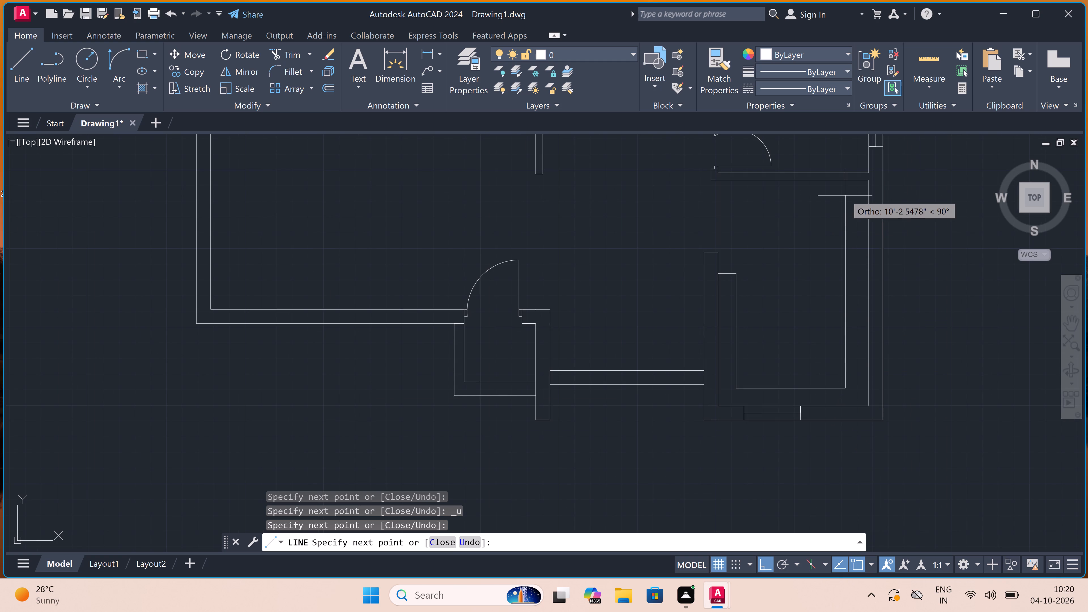
click(844, 183)
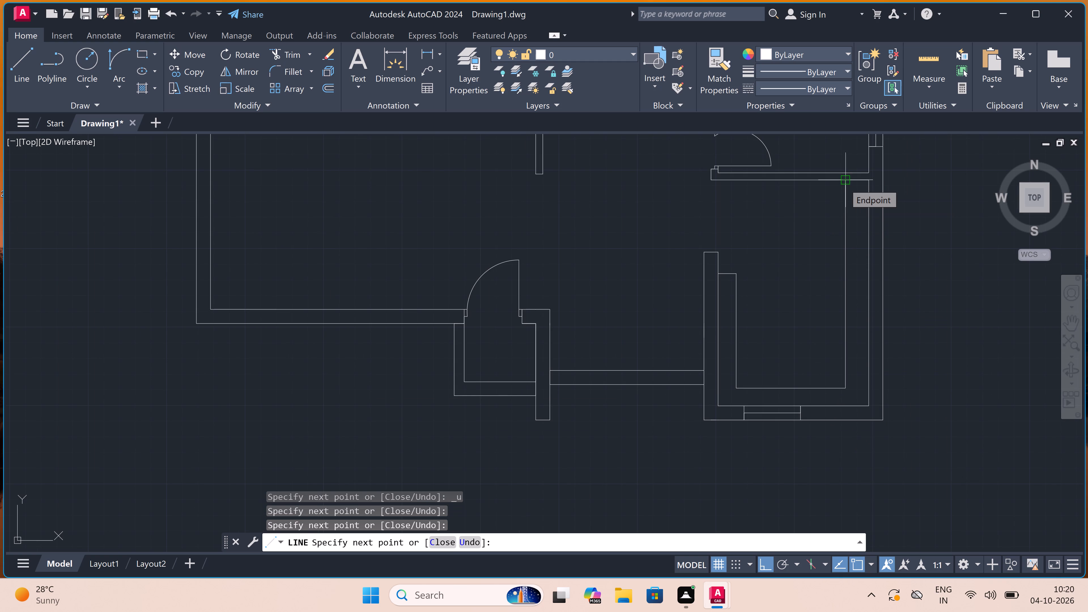
key(Escape)
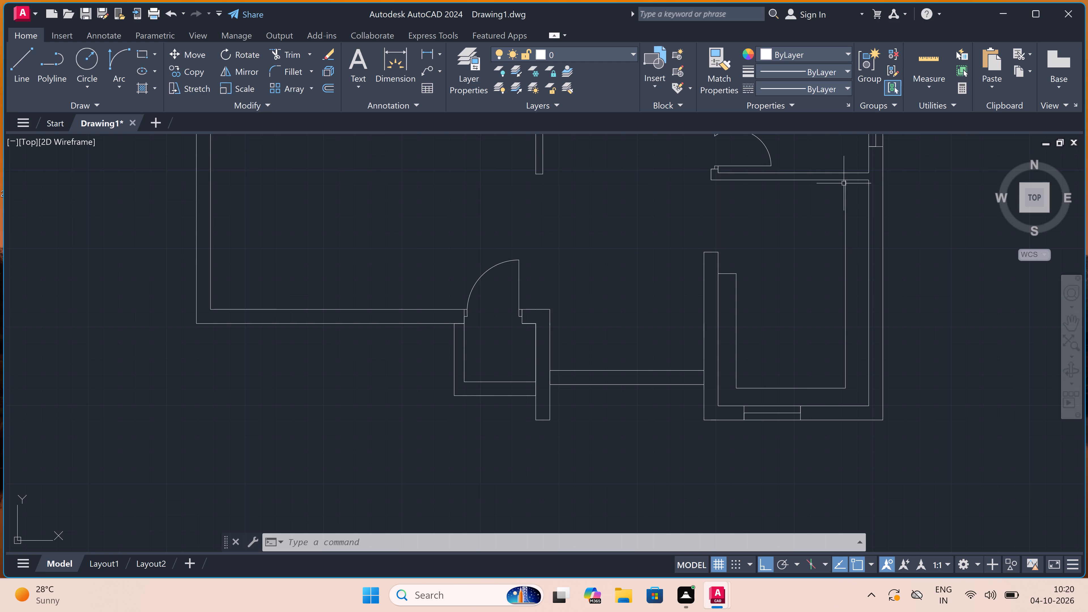
Draw a 5' window in the left exterior wall of the first plan's large left room, with a centre line between two jambs.
scroll(844, 183, down, 2)
scroll(844, 183, up, 2)
scroll(843, 187, down, 3)
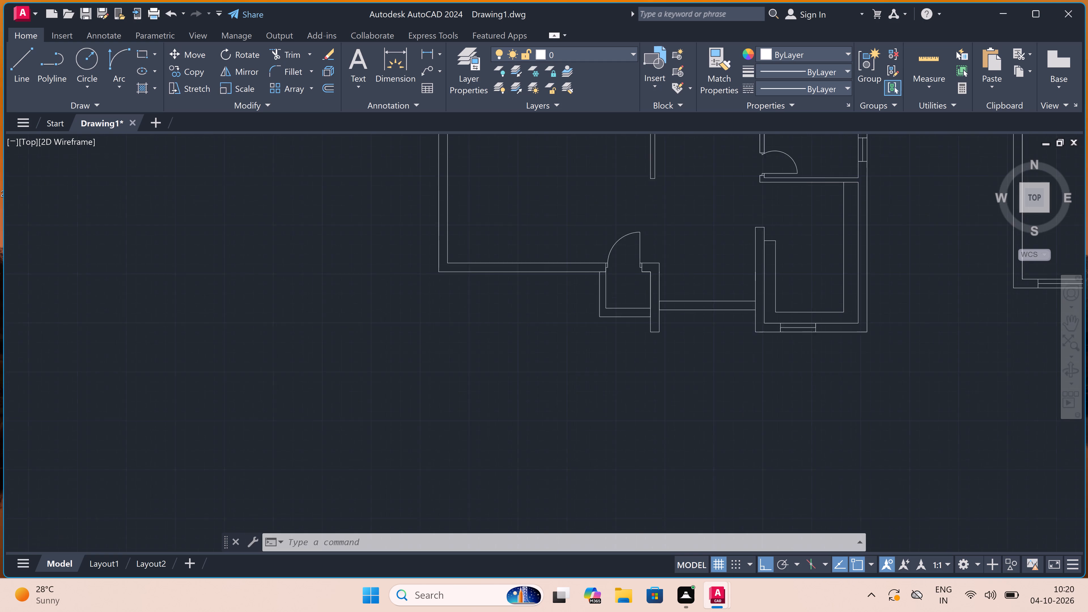
scroll(520, 282, down, 2)
scroll(622, 221, up, 2)
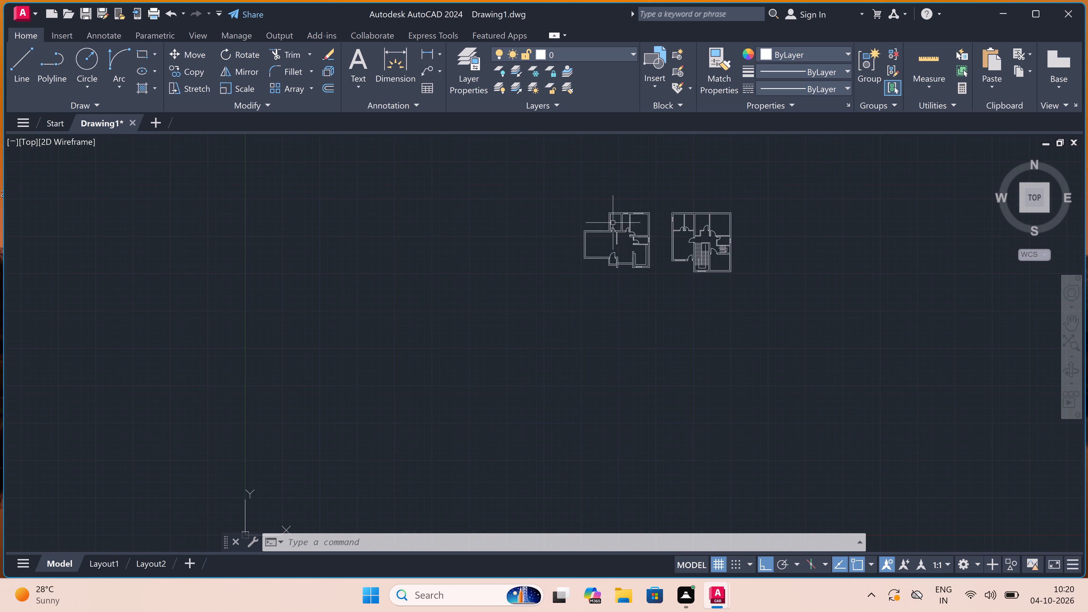
scroll(622, 221, up, 1)
key(l)
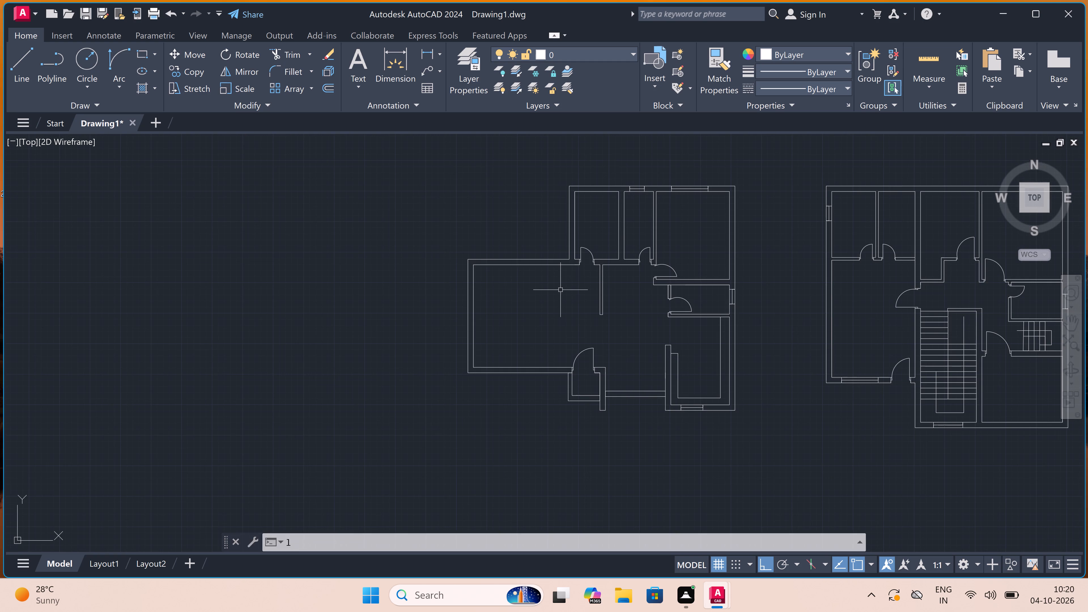
key(space)
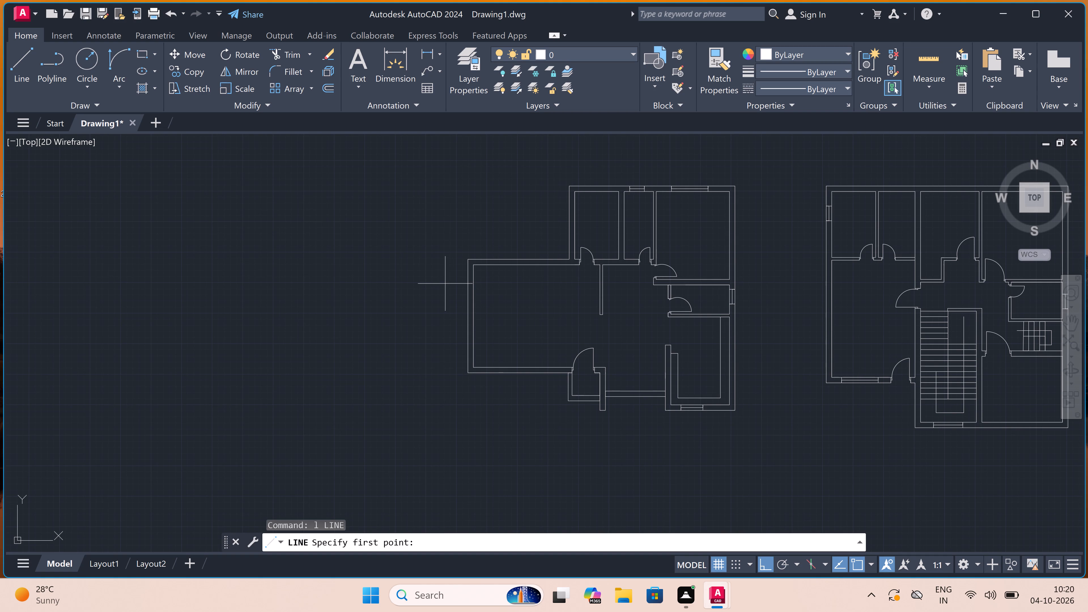
scroll(464, 294, up, 2)
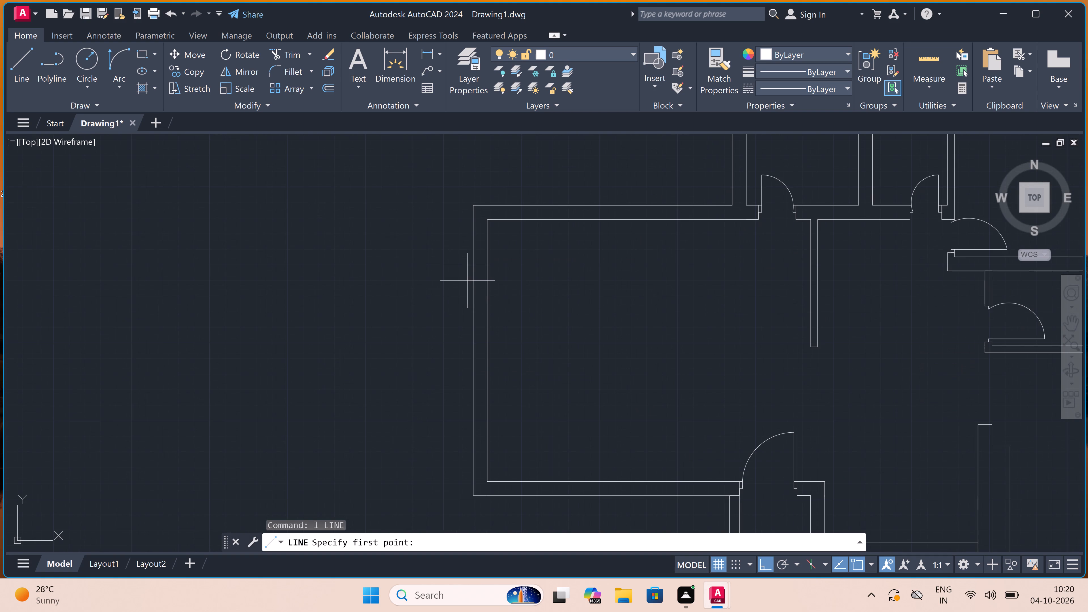
click(486, 255)
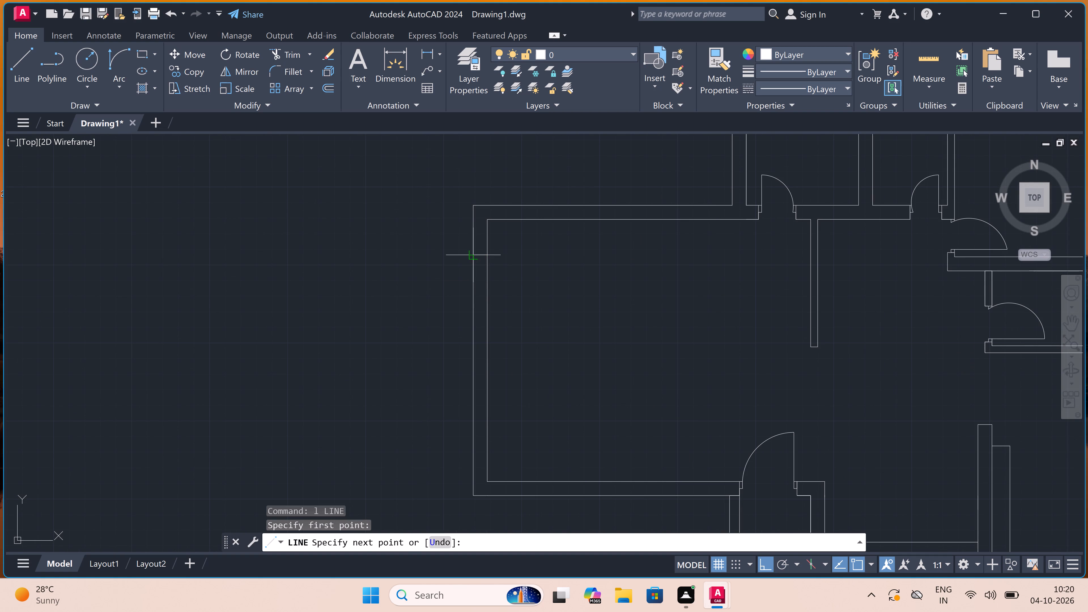
click(475, 253)
click(479, 251)
text(5')
key(space)
scroll(485, 340, up, 2)
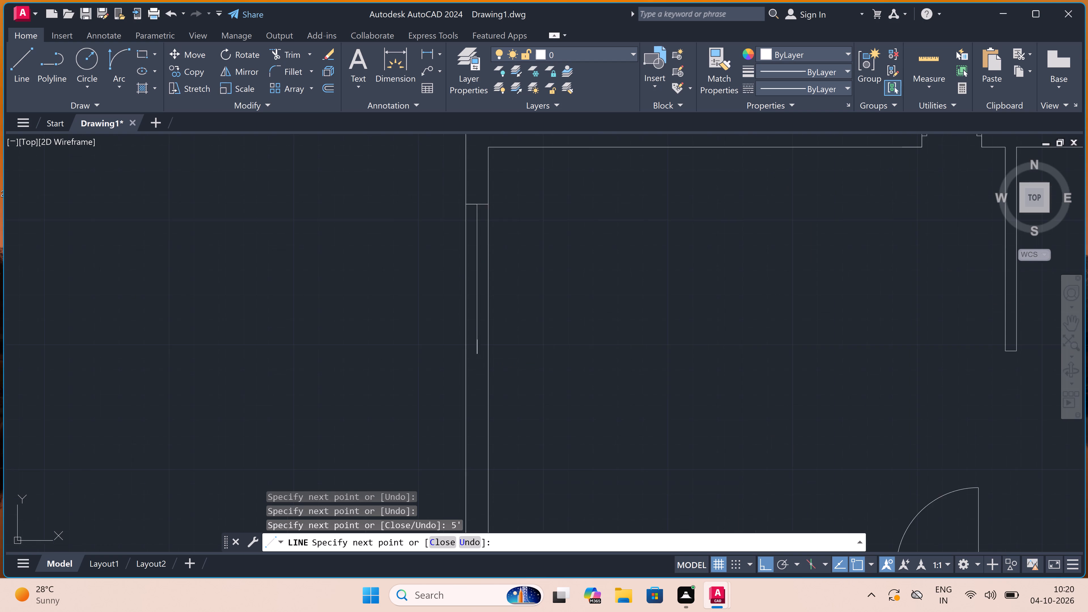
click(484, 360)
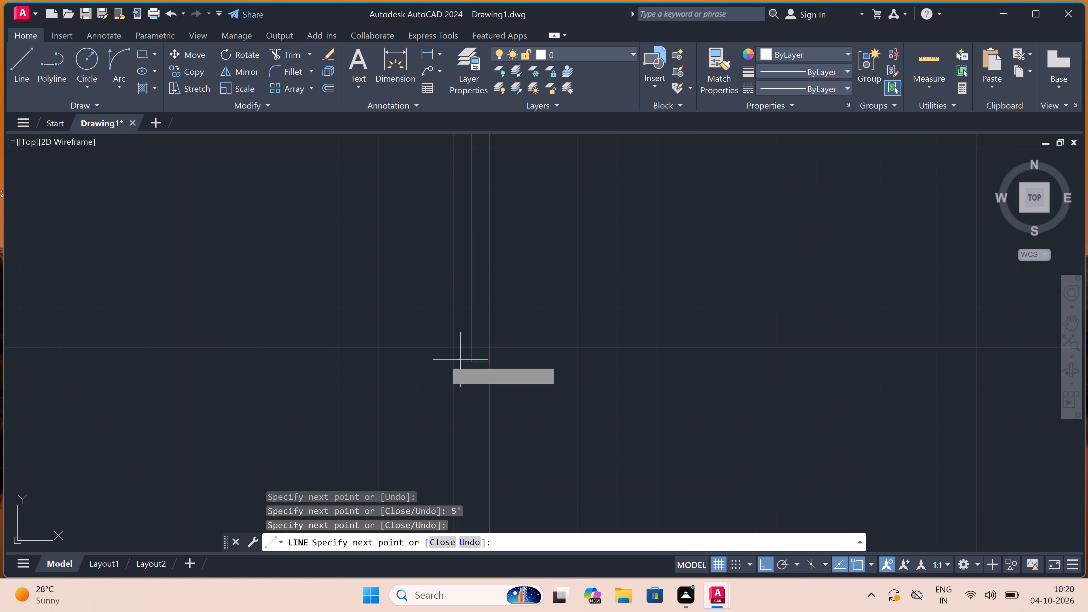
click(454, 359)
key(Escape)
scroll(465, 336, down, 4)
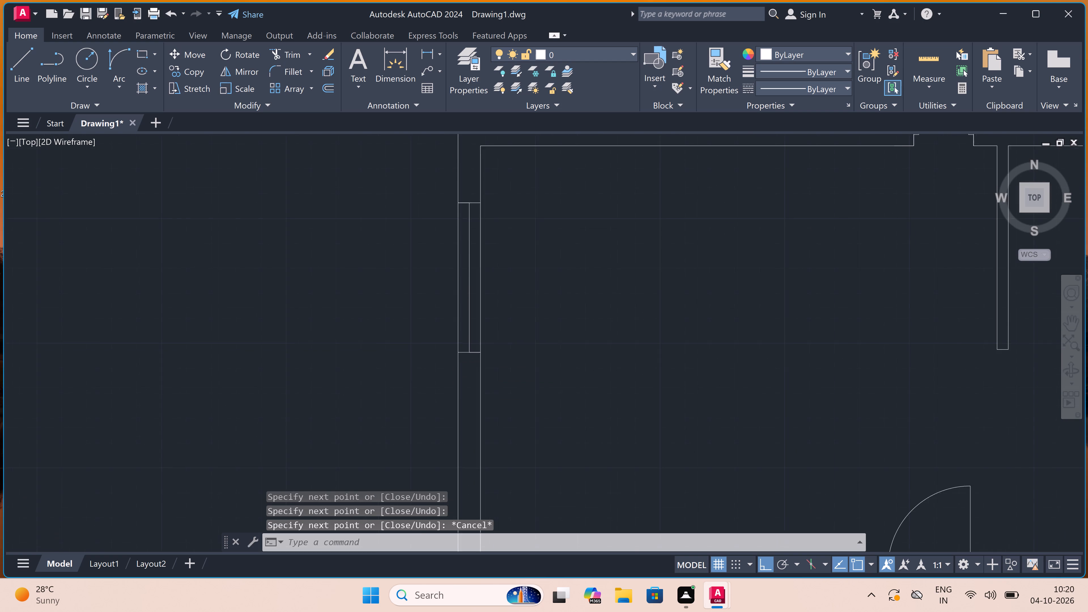
Draw an L-shaped counter outline in the second plan's second top room, from its left partition across and down to the bottom wall.
scroll(465, 336, down, 3)
scroll(582, 343, up, 2)
scroll(582, 341, down, 2)
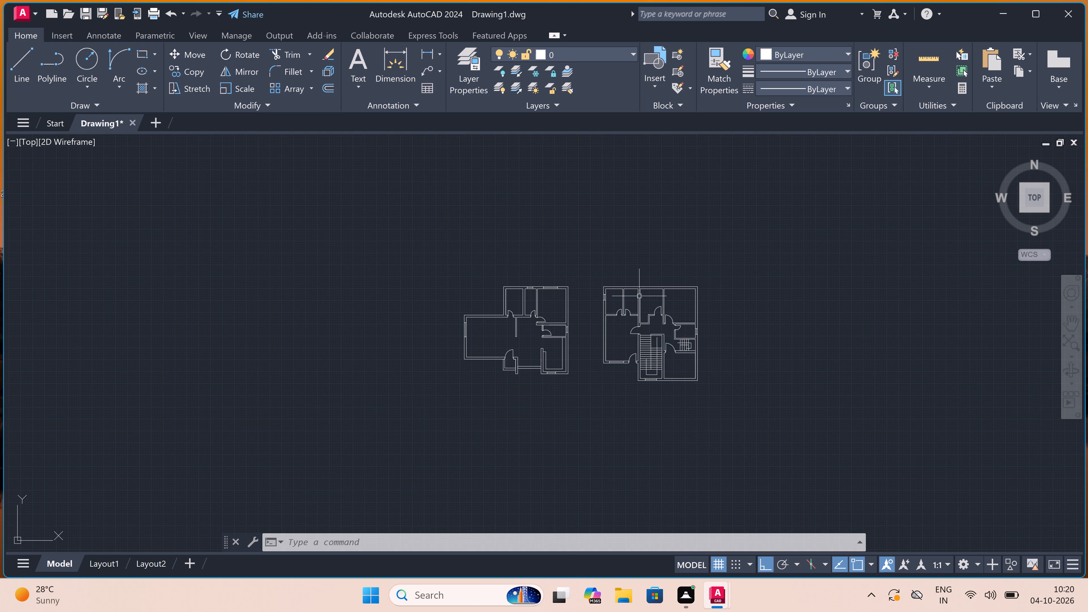
scroll(602, 296, up, 3)
scroll(726, 292, up, 1)
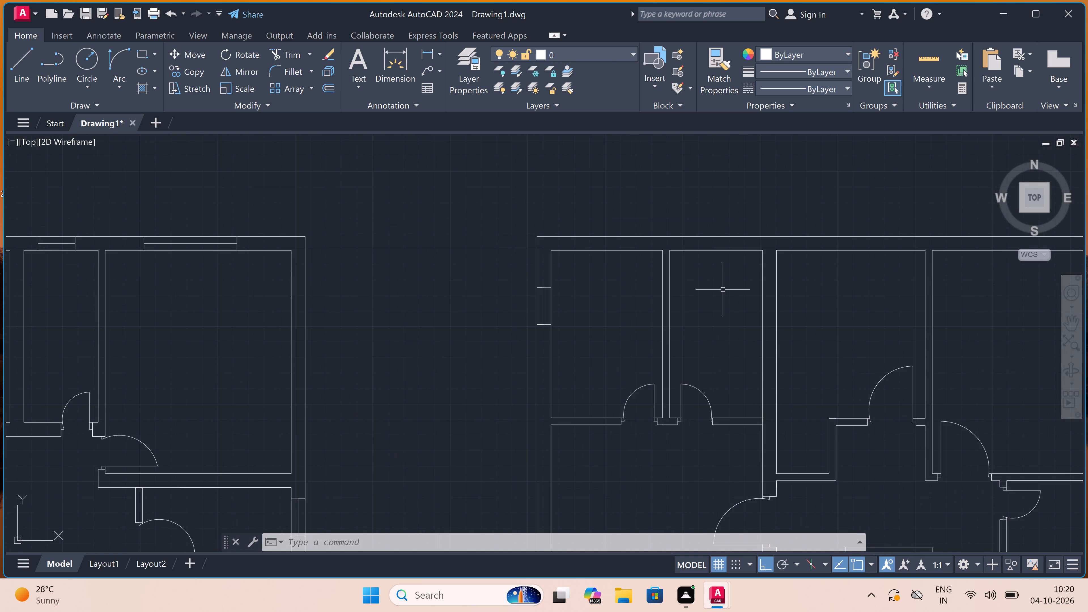
key(space)
click(670, 278)
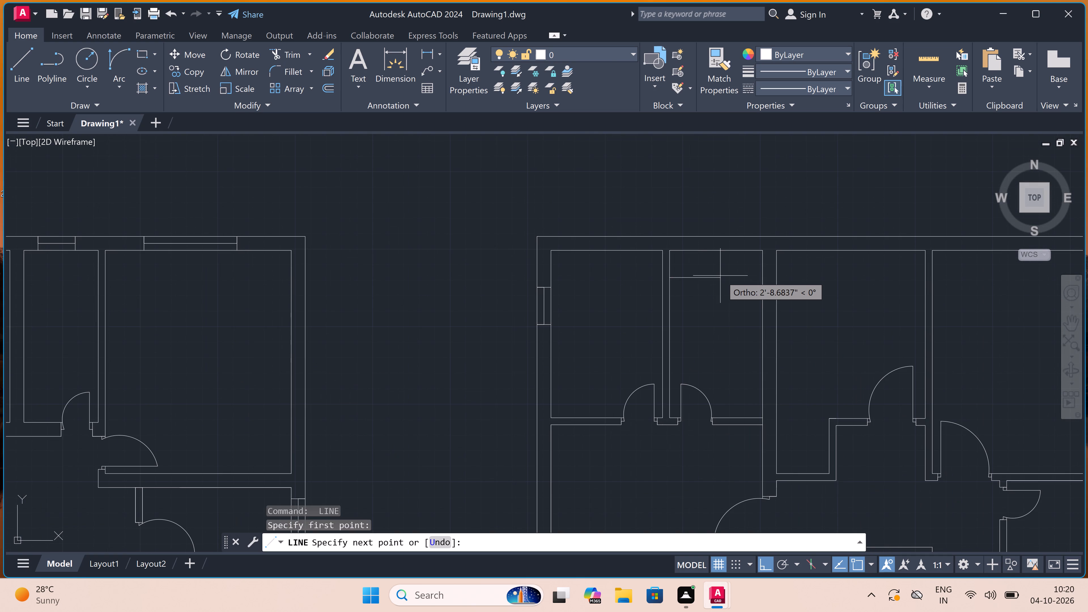
click(732, 276)
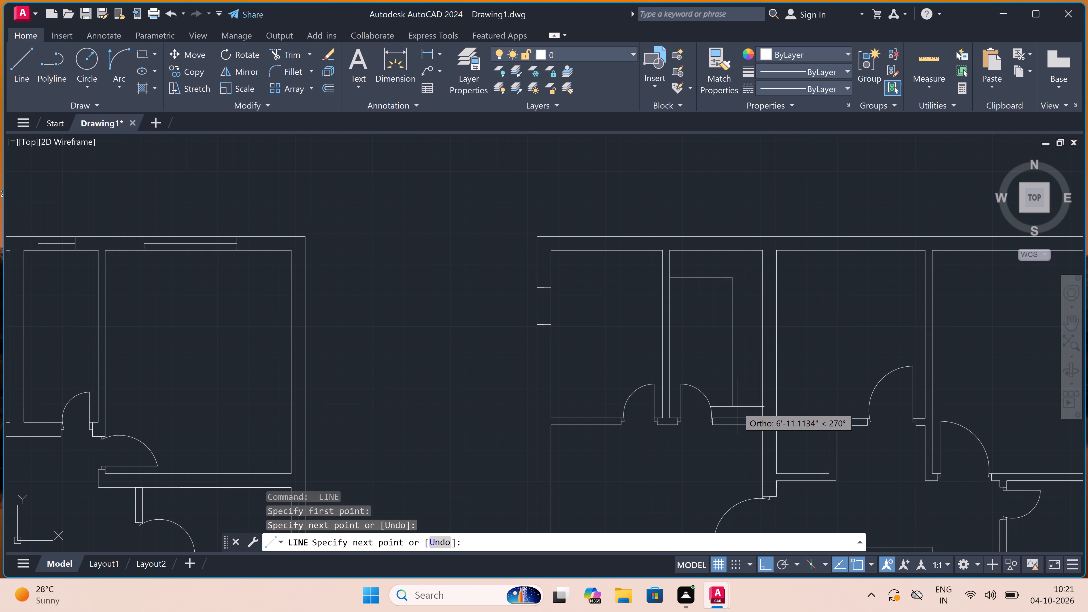
click(733, 417)
key(Escape)
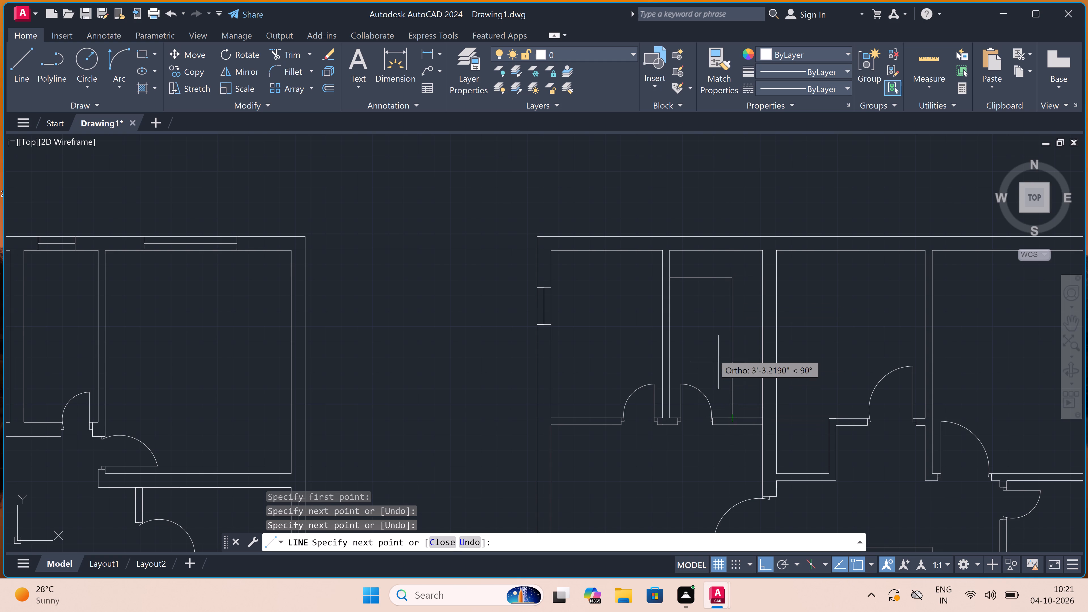
scroll(560, 296, down, 3)
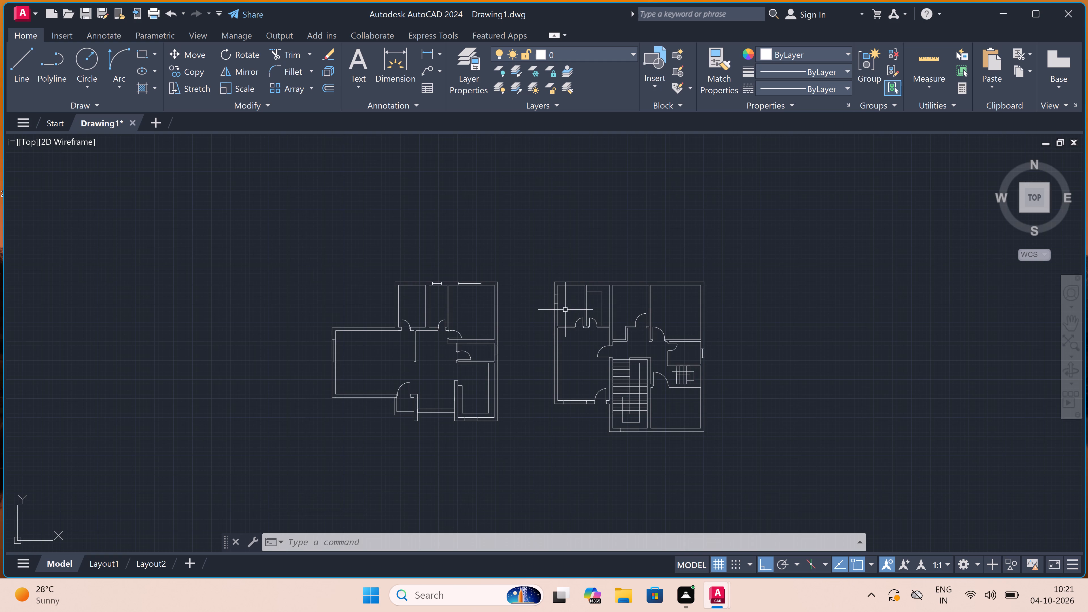
Erase the door leaf and swing arc at the bottom wall of the second plan's top-left room.
scroll(565, 310, up, 2)
scroll(601, 325, up, 2)
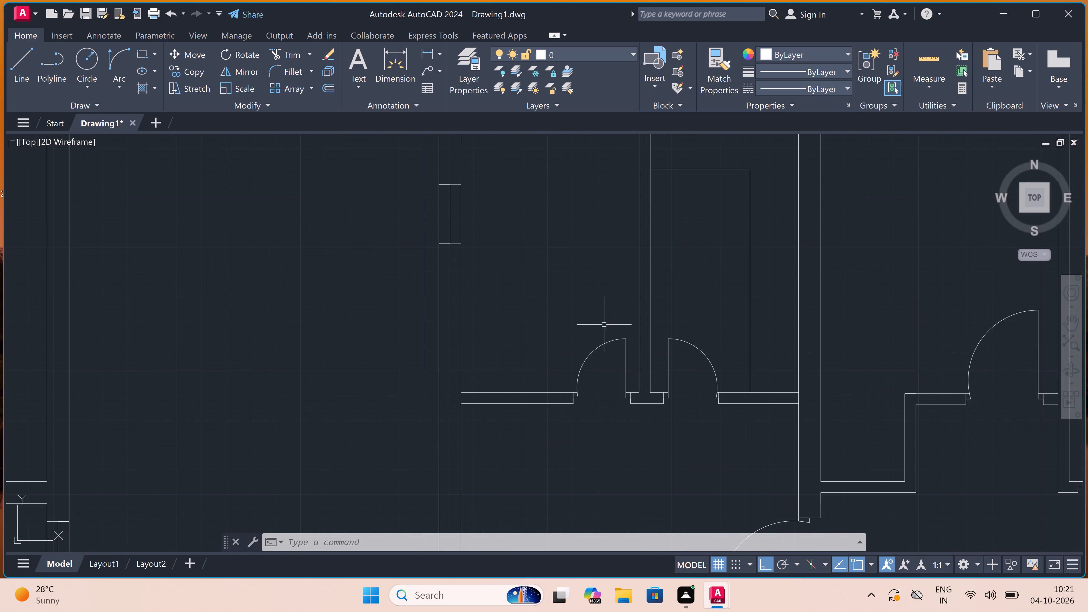
click(638, 326)
key(Escape)
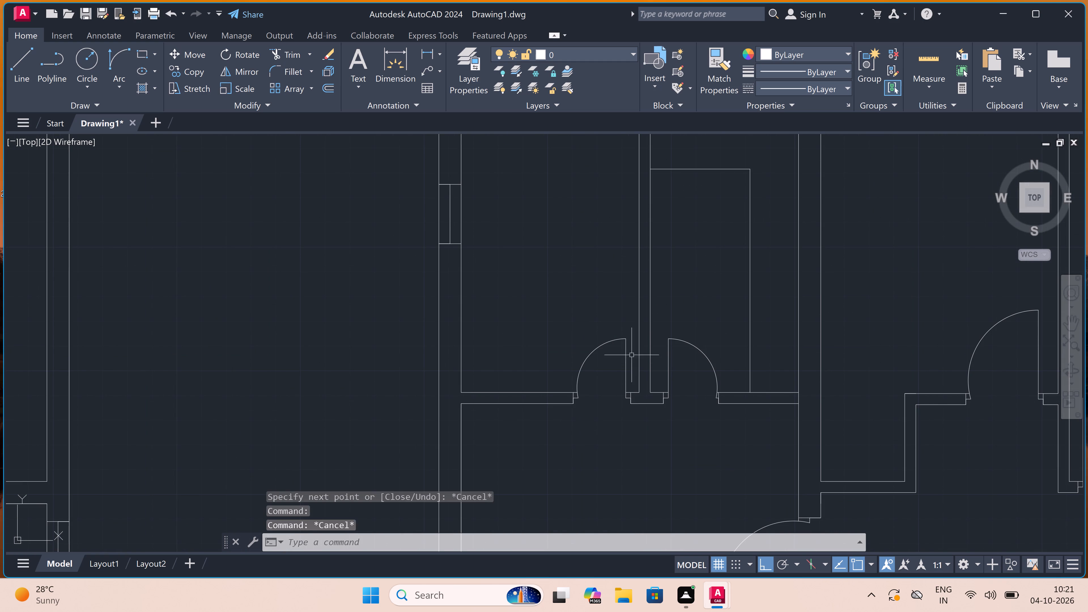
double_click(628, 337)
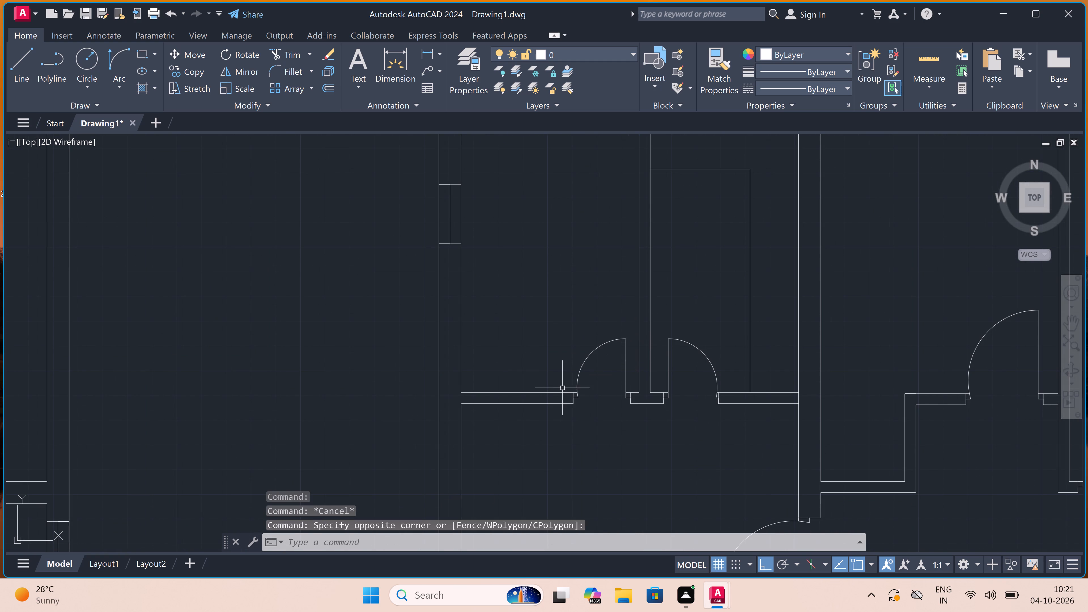
click(629, 337)
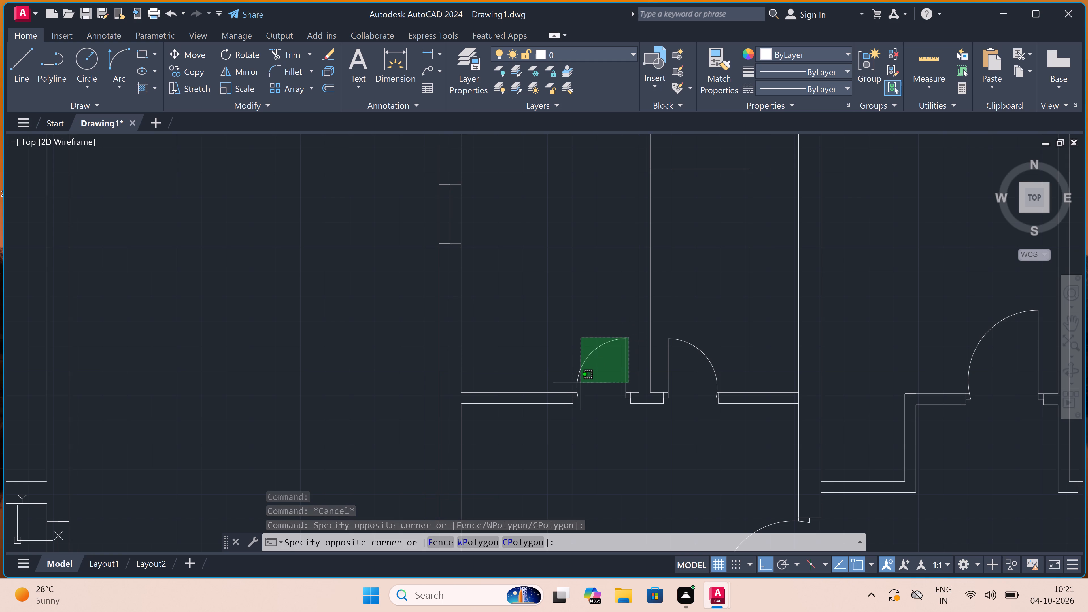
click(572, 388)
key(Delete)
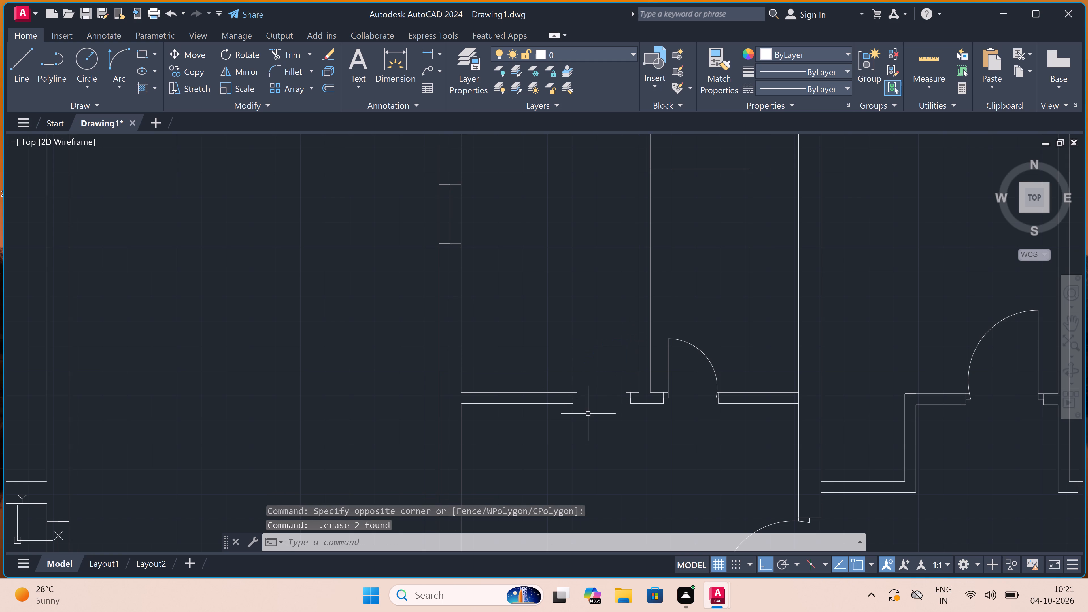
scroll(588, 407, up, 3)
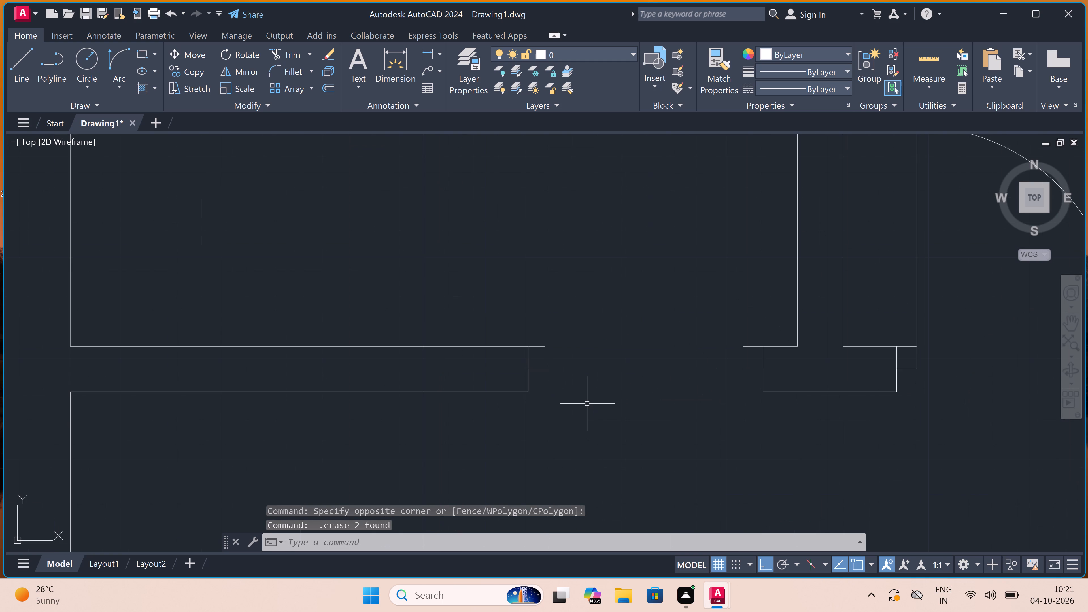
Extend both wall lines across the old door opening in the bottom wall of the second plan's top-left room.
key(e)
key(x)
key(space)
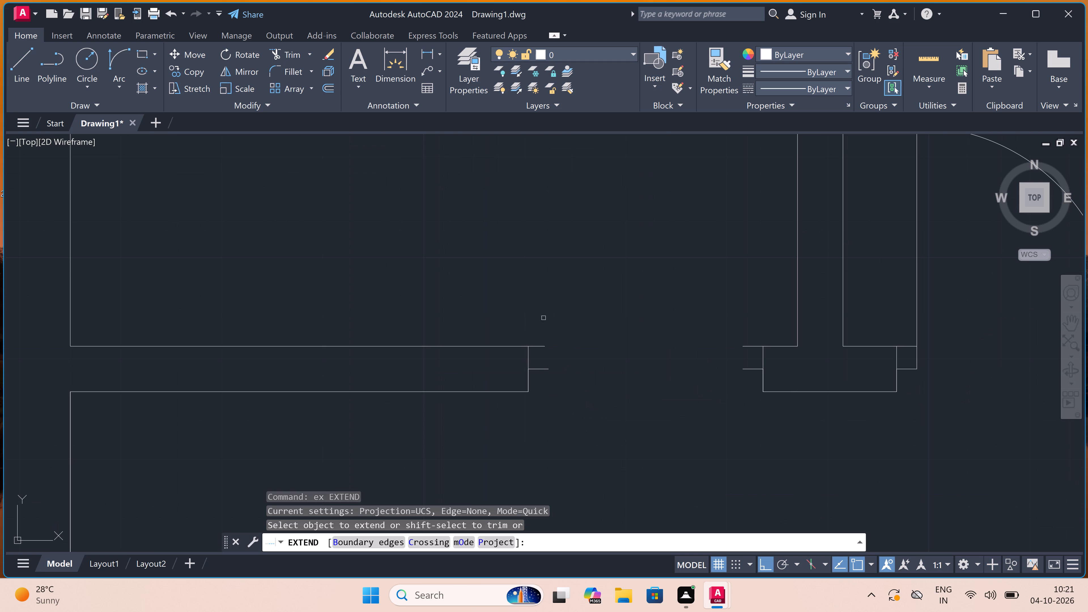
click(526, 321)
click(511, 424)
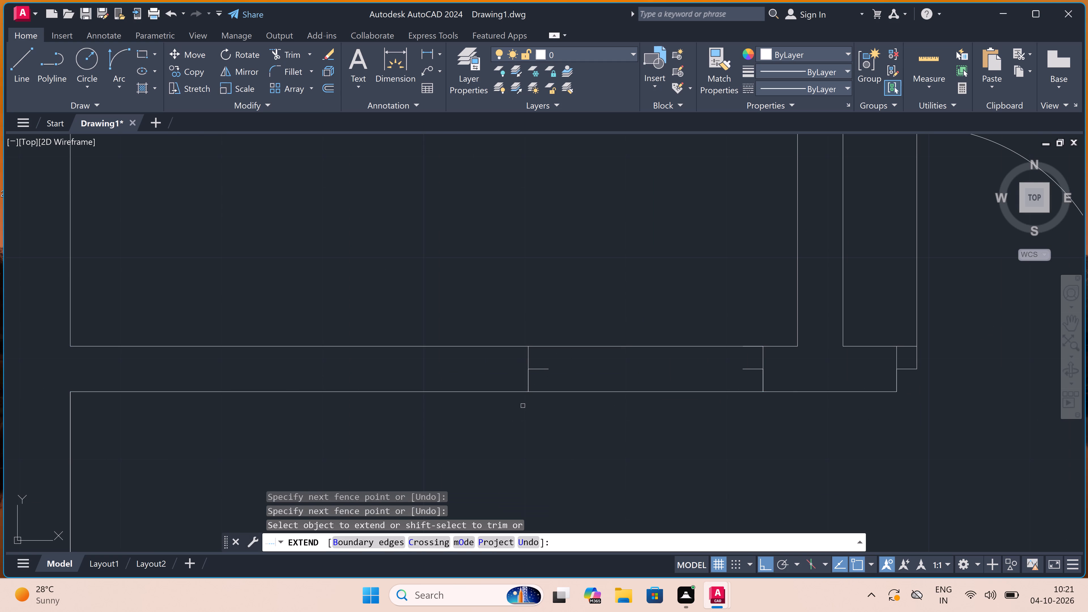
key(Escape)
Trim away the leftover door jamb and stop lines between the two faces of the closed-up bottom wall.
key(t)
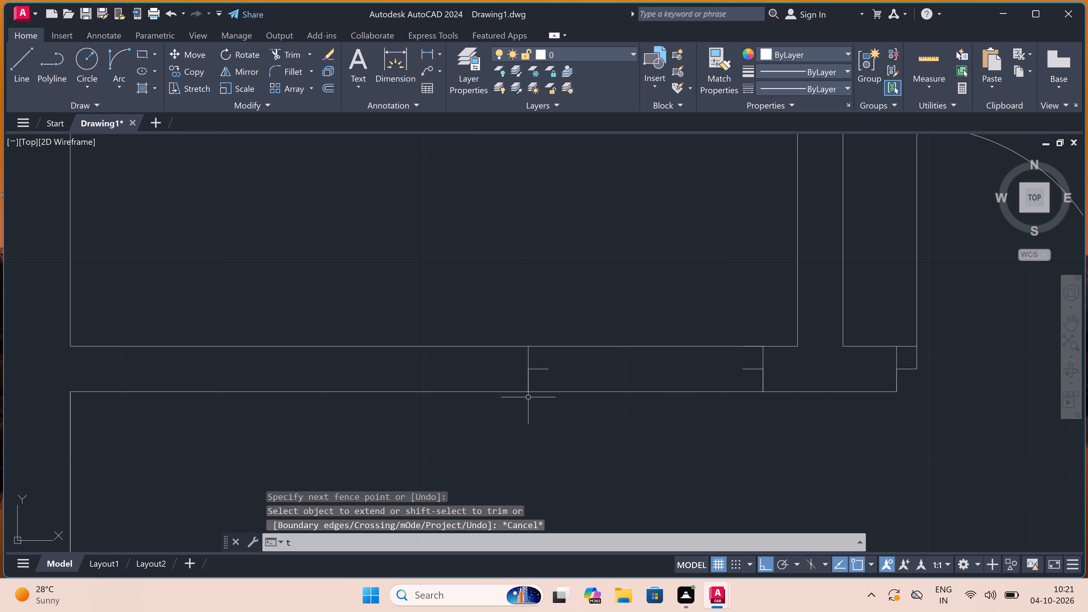
key(r)
key(space)
click(801, 373)
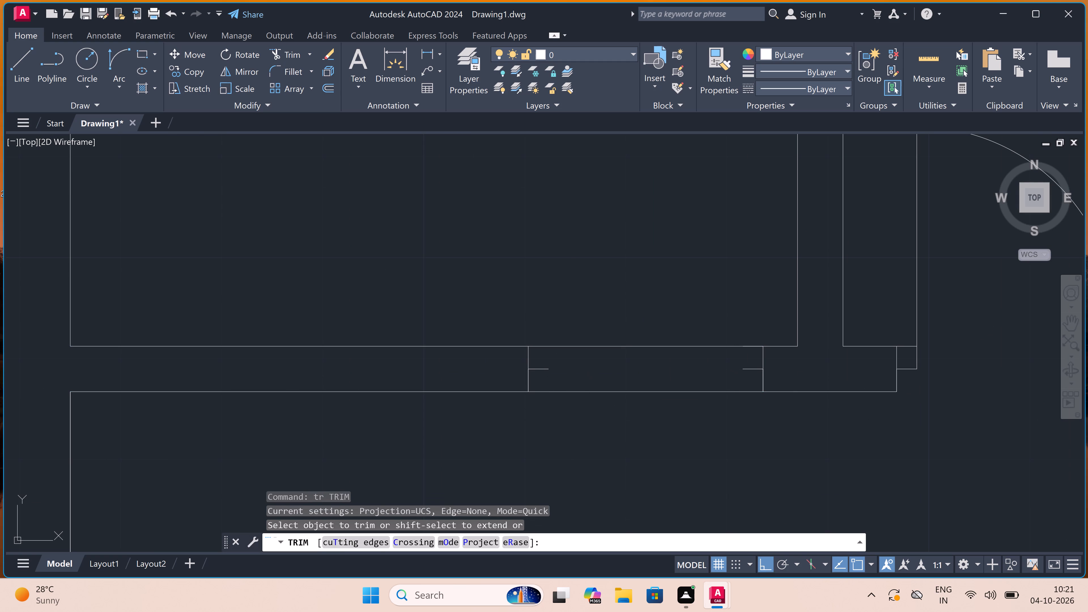
click(445, 365)
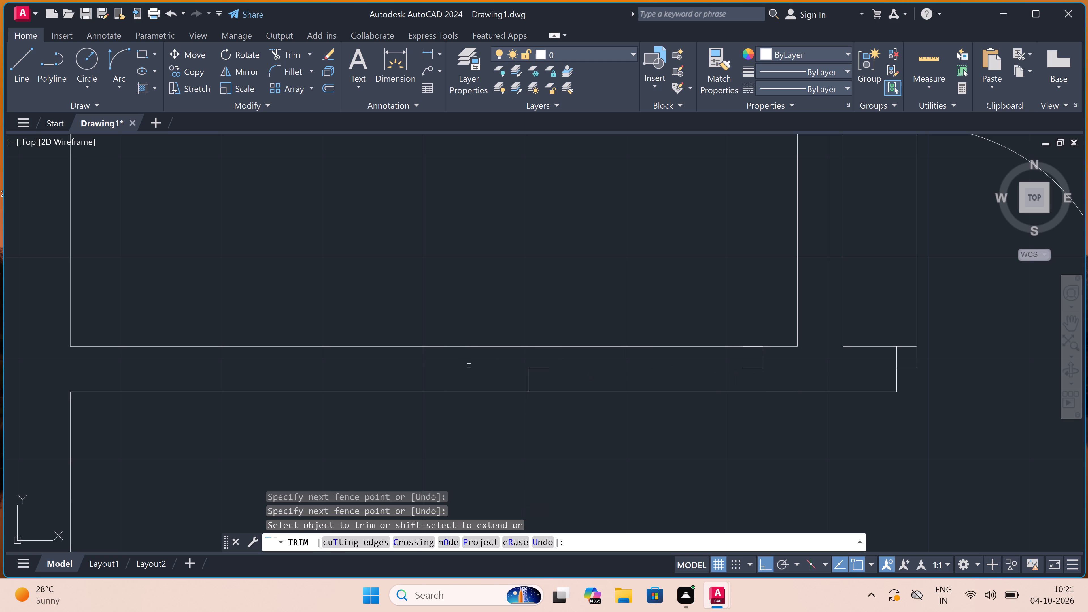
click(489, 375)
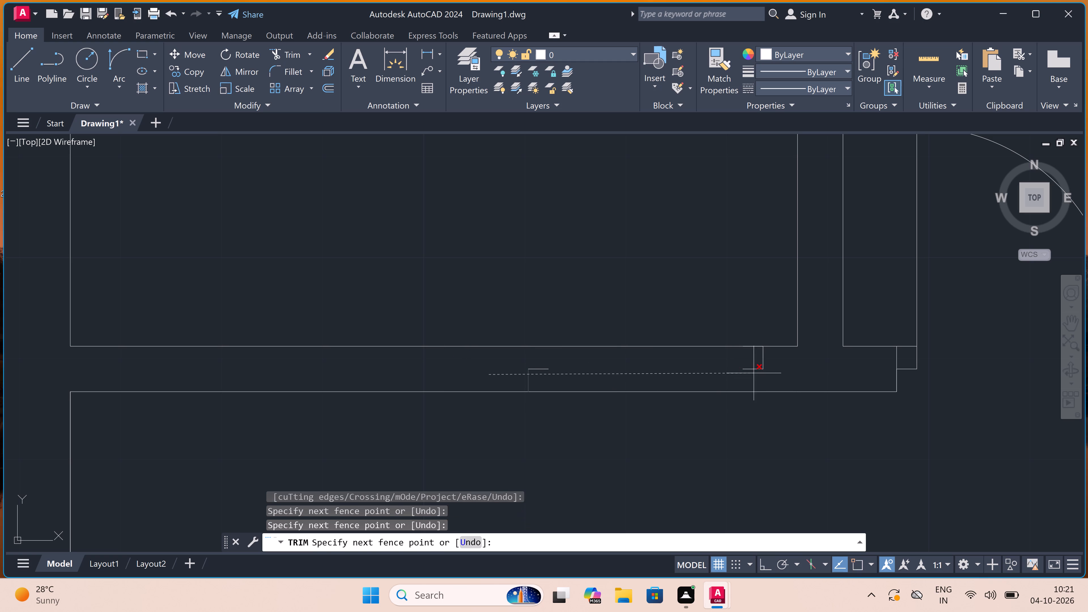
click(767, 369)
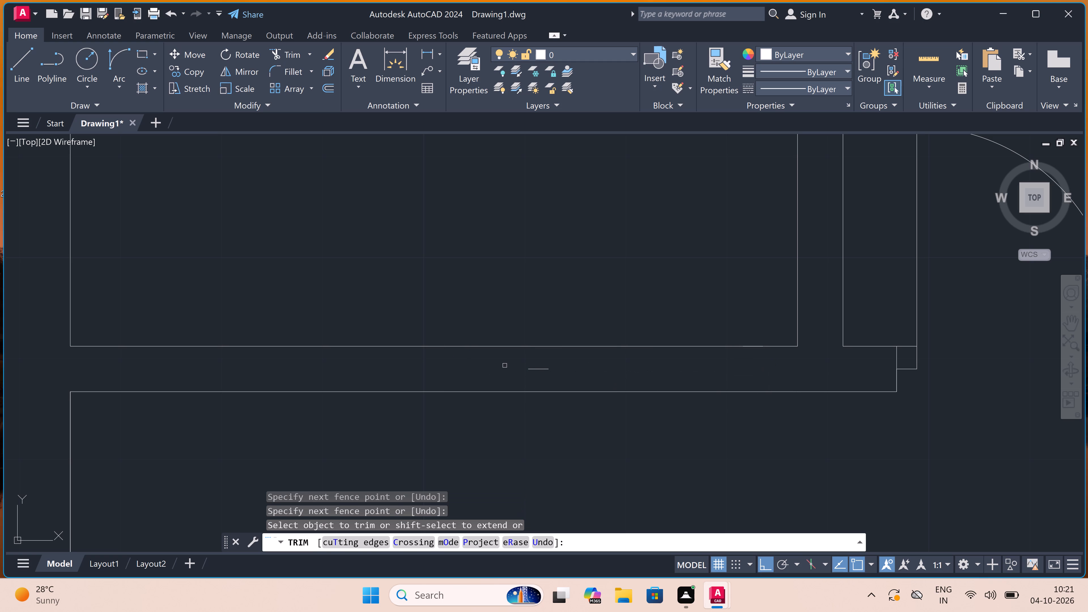
click(537, 363)
click(538, 371)
scroll(538, 371, down, 2)
key(Escape)
Draw a lower jamb across the partition beside the top-left room, with a 2" stop and a 2' door leaf into the room.
scroll(585, 362, down, 2)
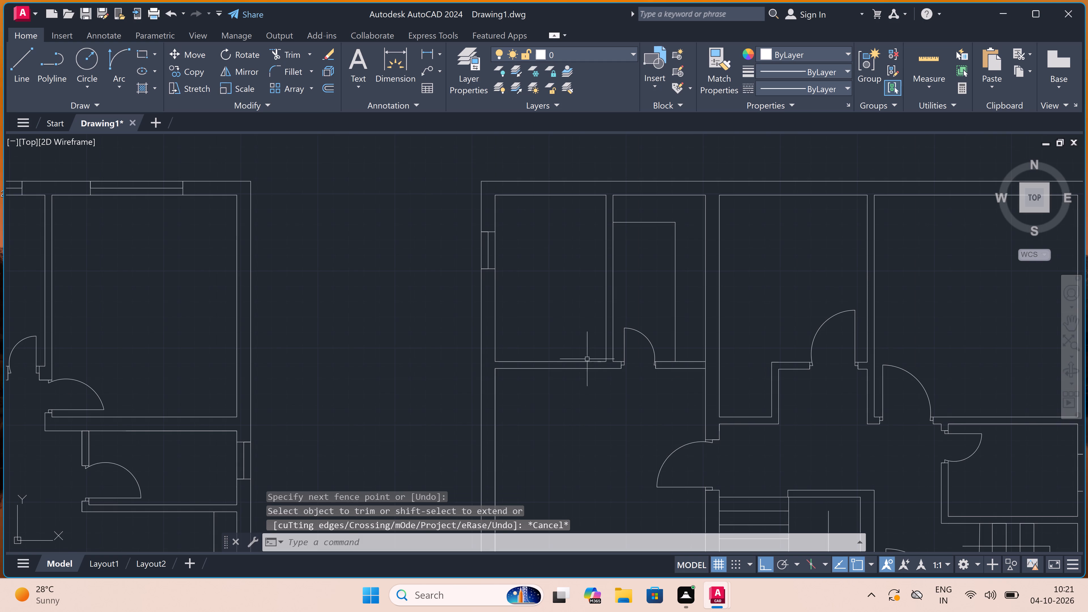
key(l)
key(space)
scroll(614, 326, up, 2)
click(609, 373)
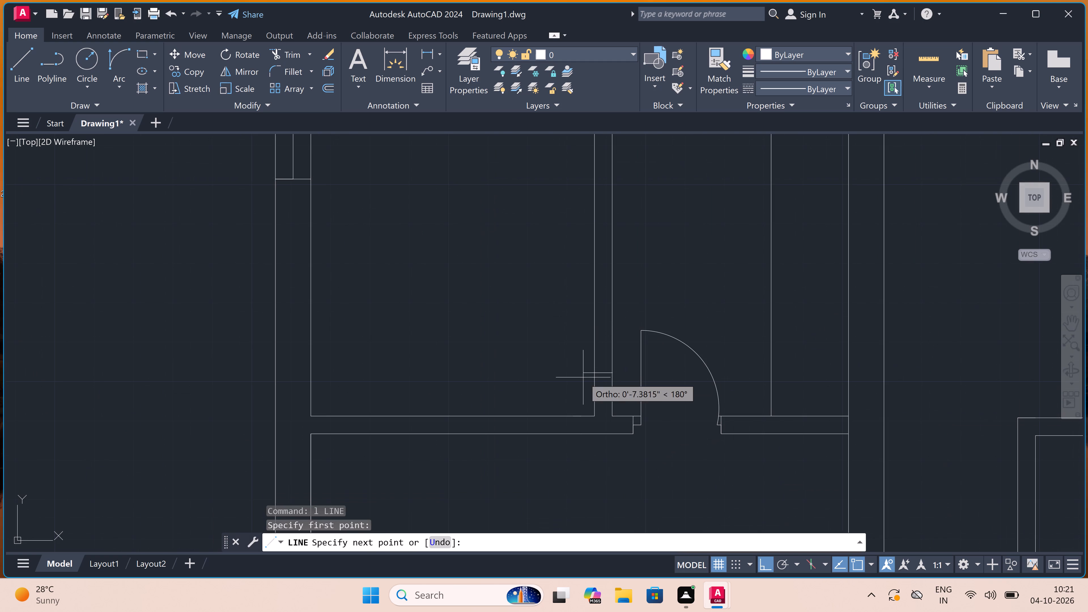
click(596, 373)
double_click(605, 372)
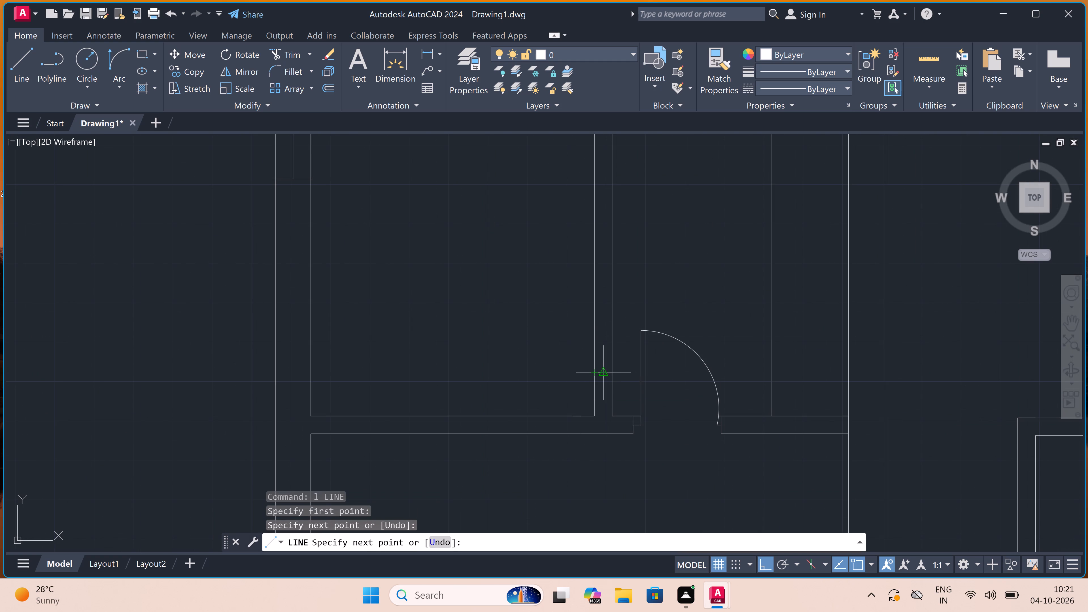
key(2)
text(")
key(space)
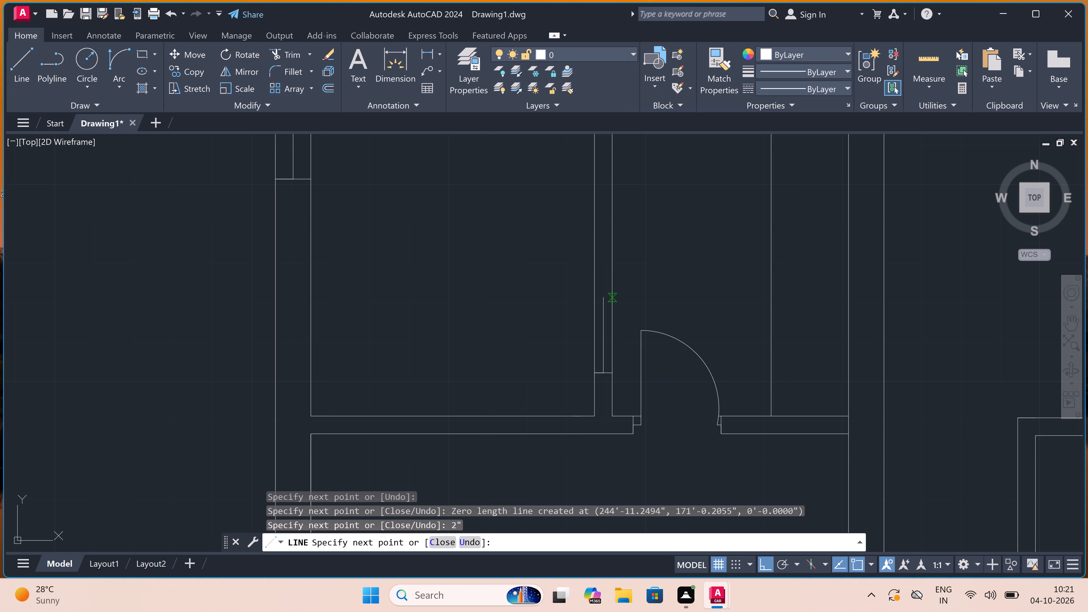
text(2')
key(space)
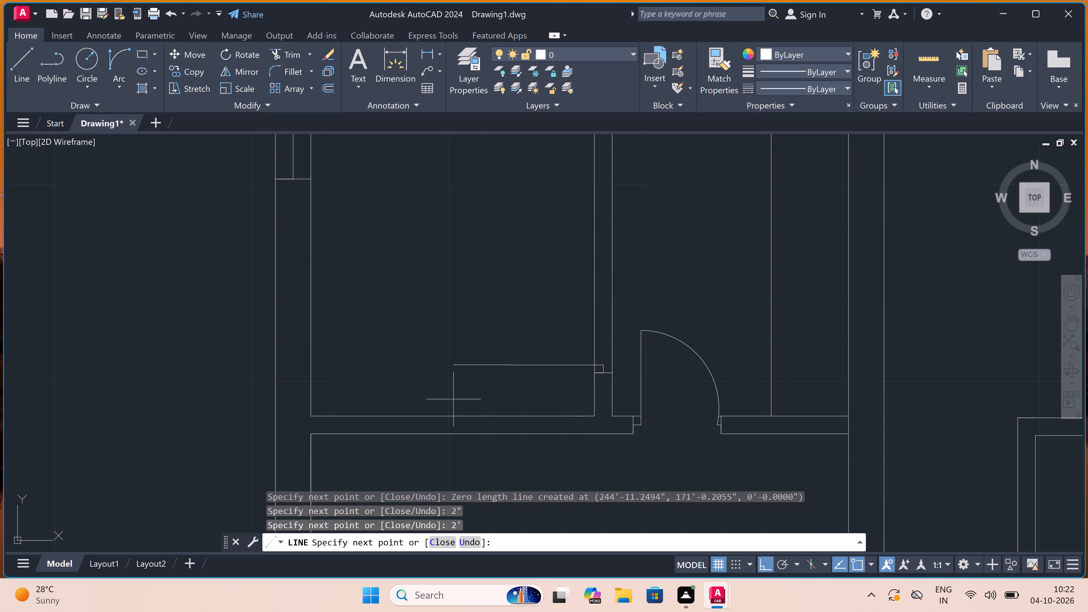
key(Escape)
Draw the upper jamb across the same partition with a 2" stop pointing down from its midpoint.
key(space)
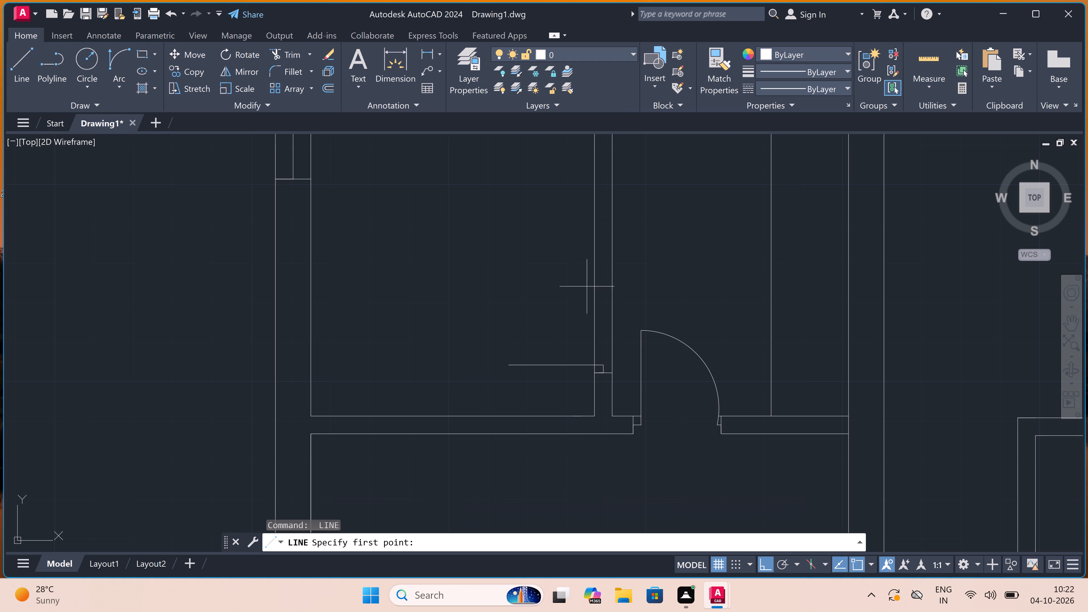
click(593, 285)
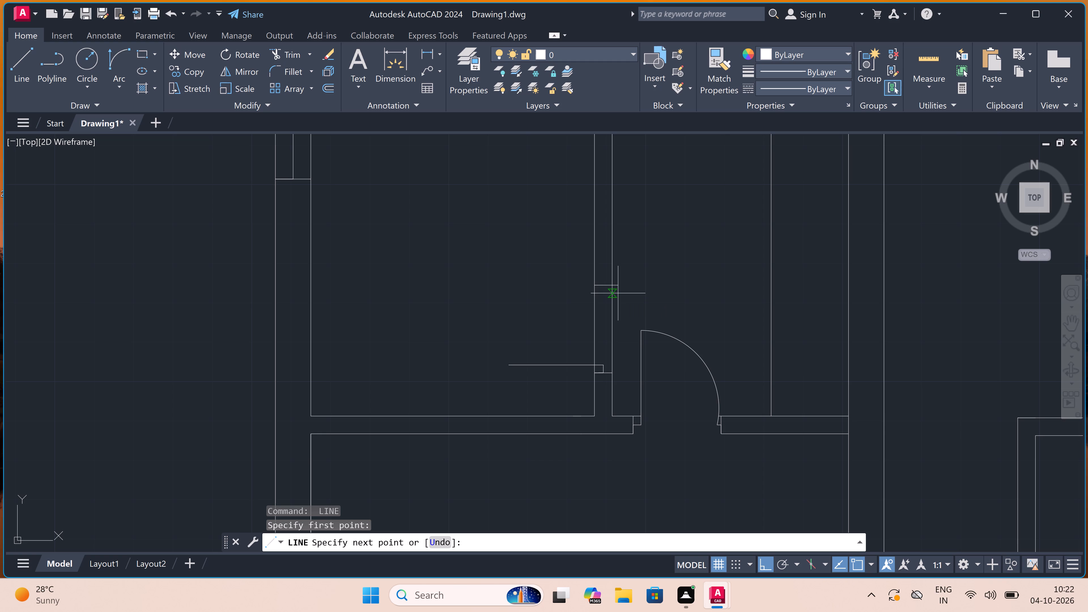
double_click(612, 287)
click(603, 285)
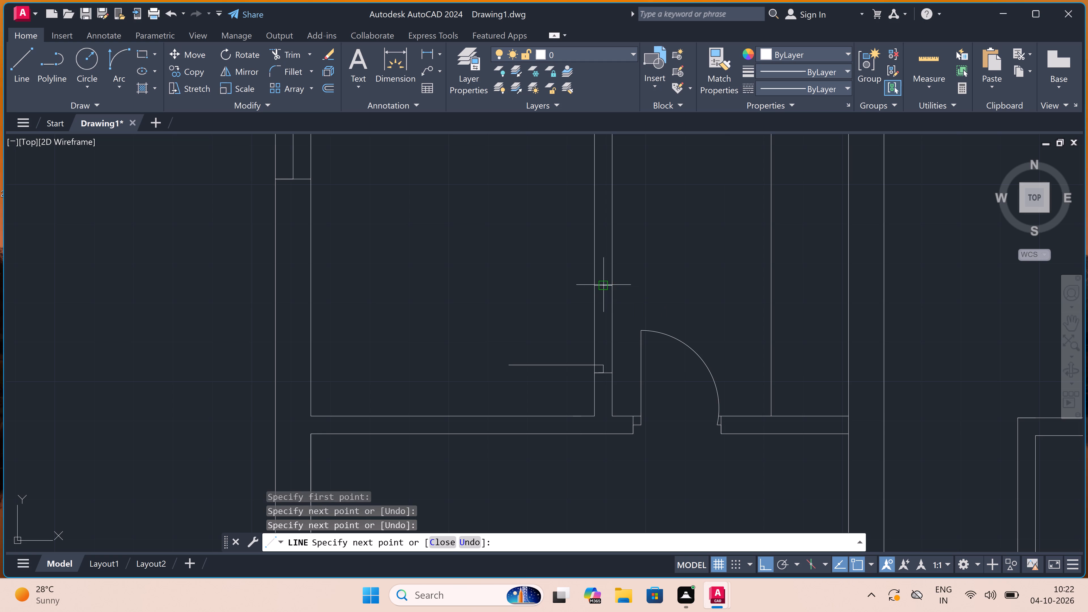
key(2)
key(shift+quotedbl)
key(space)
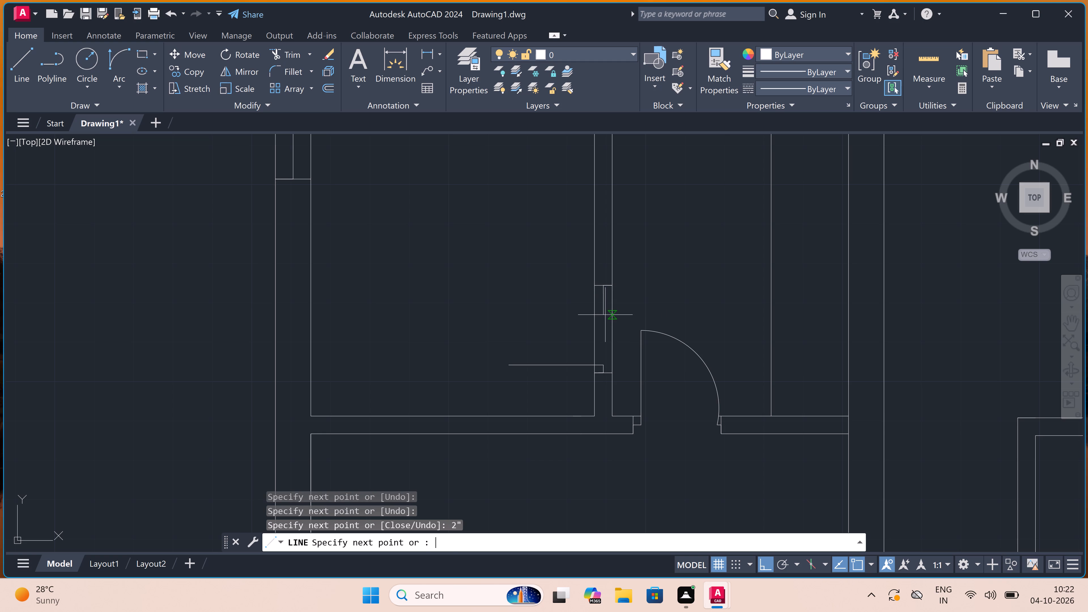
key(Escape)
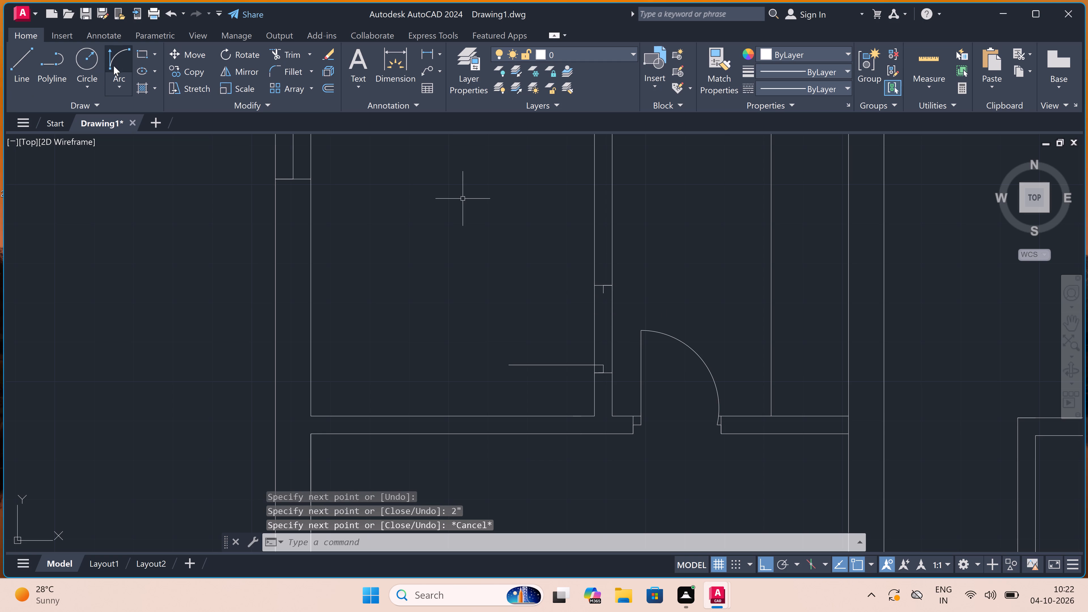
Draw the door swing arc from the leaf's free end to the upper stop using start, end and direction.
click(114, 60)
scroll(474, 328, up, 2)
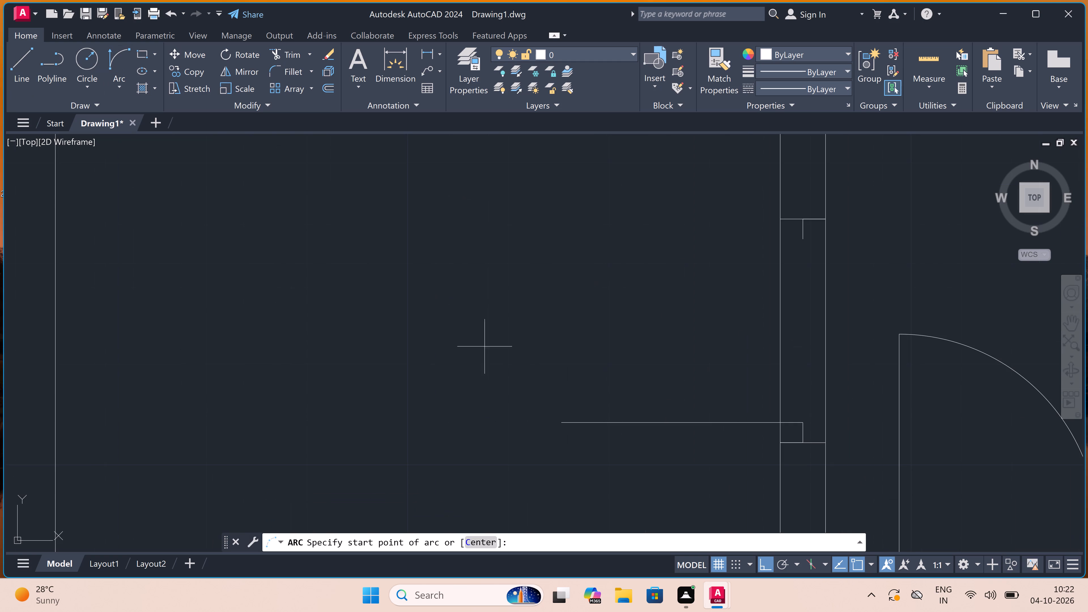
click(565, 420)
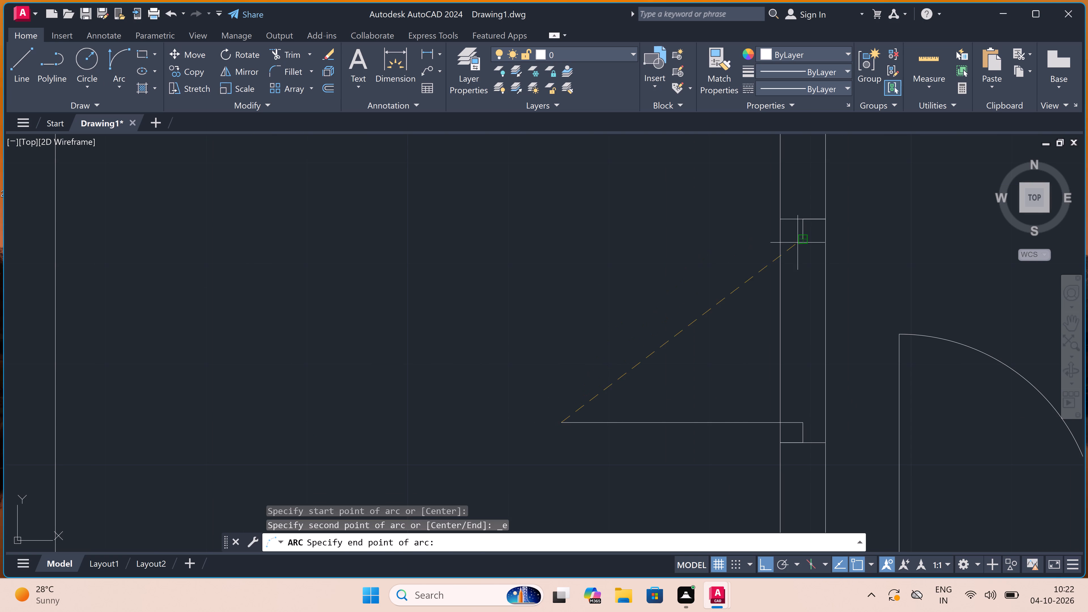
click(800, 242)
click(547, 219)
Trim the two partition lines between the new door's jambs to open the doorway.
scroll(547, 219, down, 3)
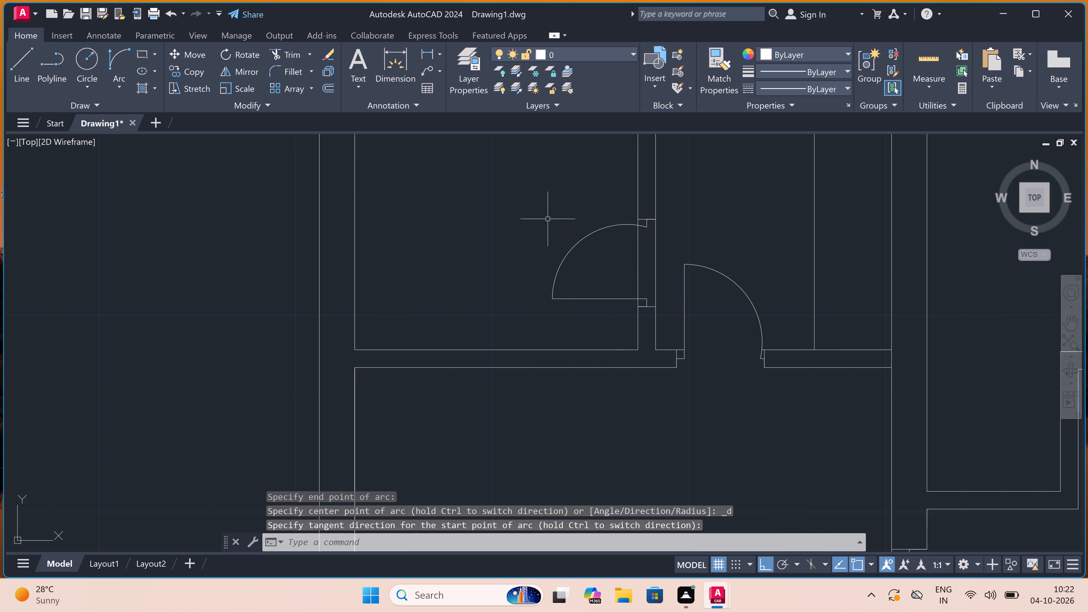
key(t)
key(r)
key(space)
scroll(609, 262, up, 2)
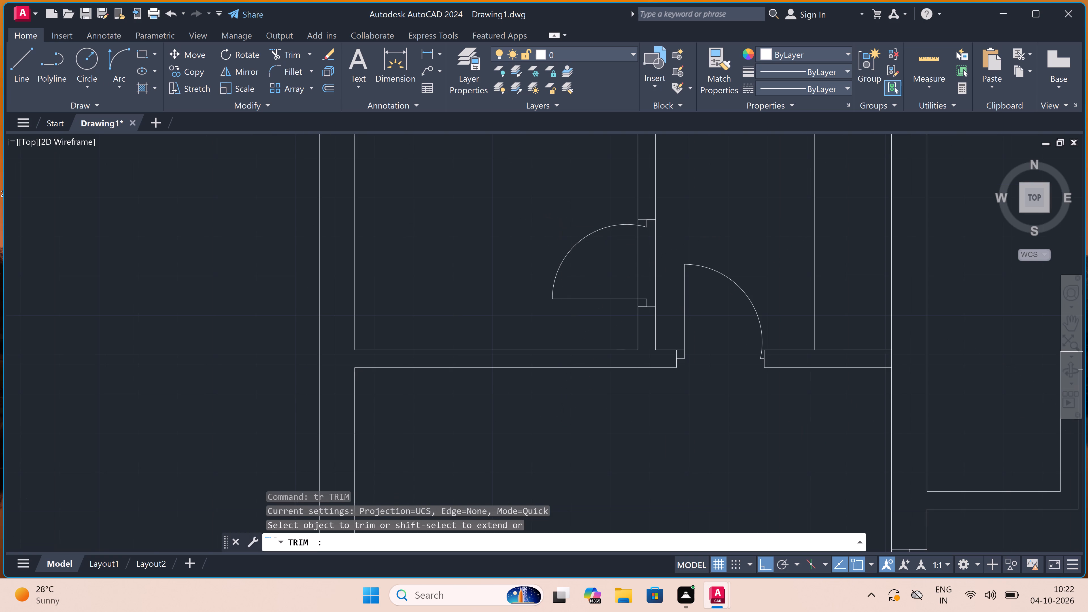
click(609, 262)
double_click(754, 245)
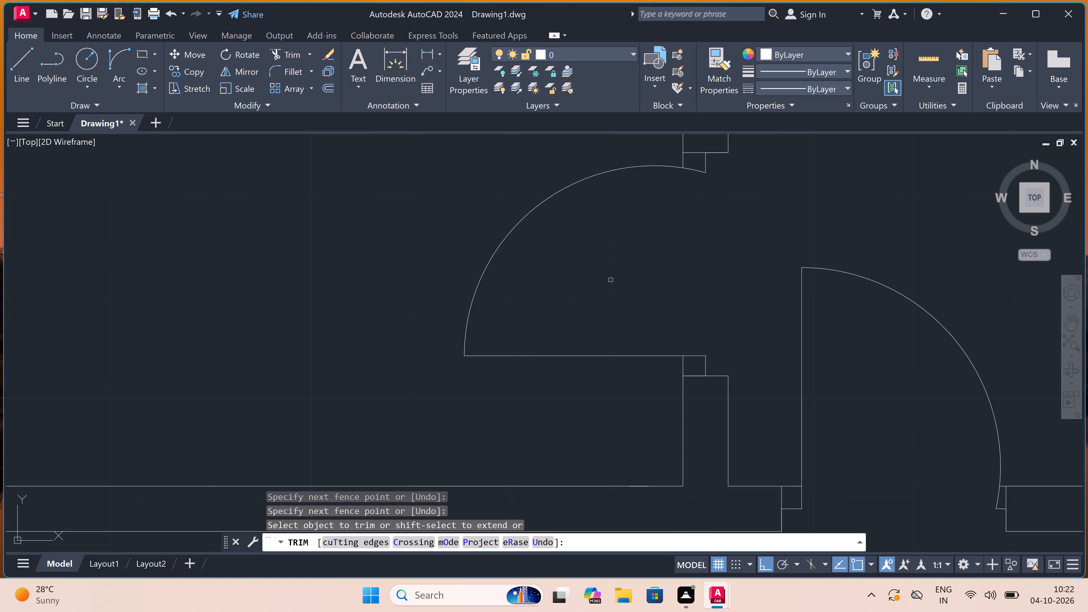
key(Escape)
Draw a 4' window in the top exterior wall of the second plan's third top room, with a centre line between two jambs.
scroll(557, 280, down, 7)
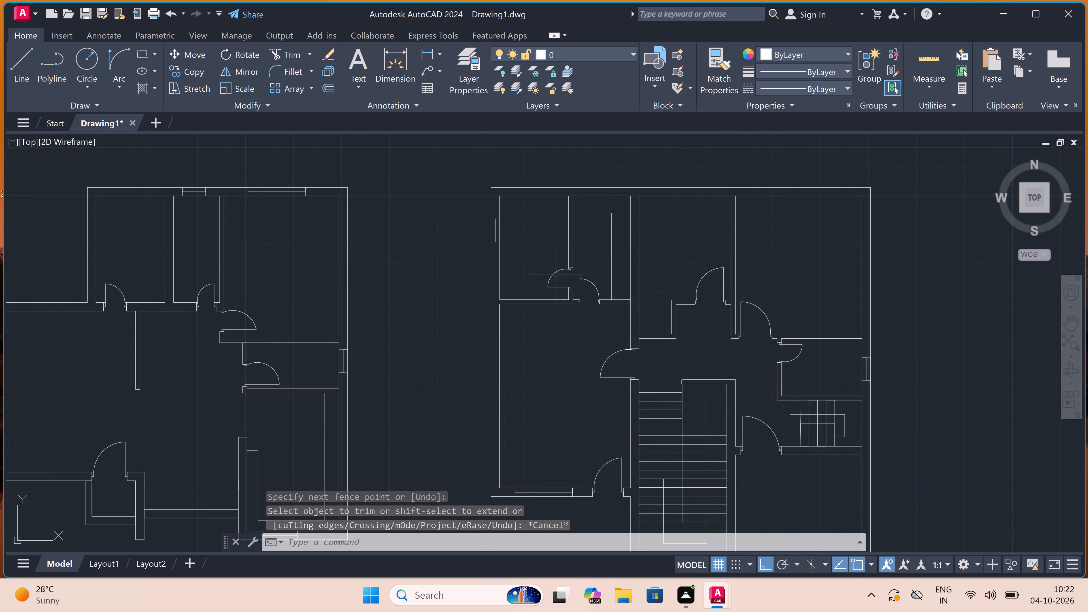
scroll(526, 275, down, 2)
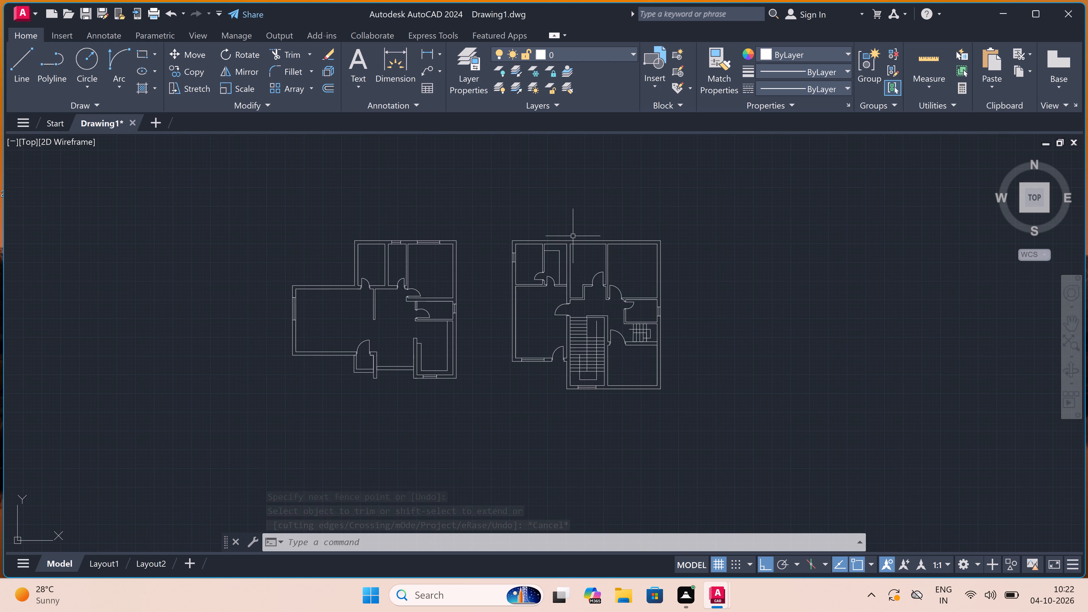
scroll(571, 248, up, 3)
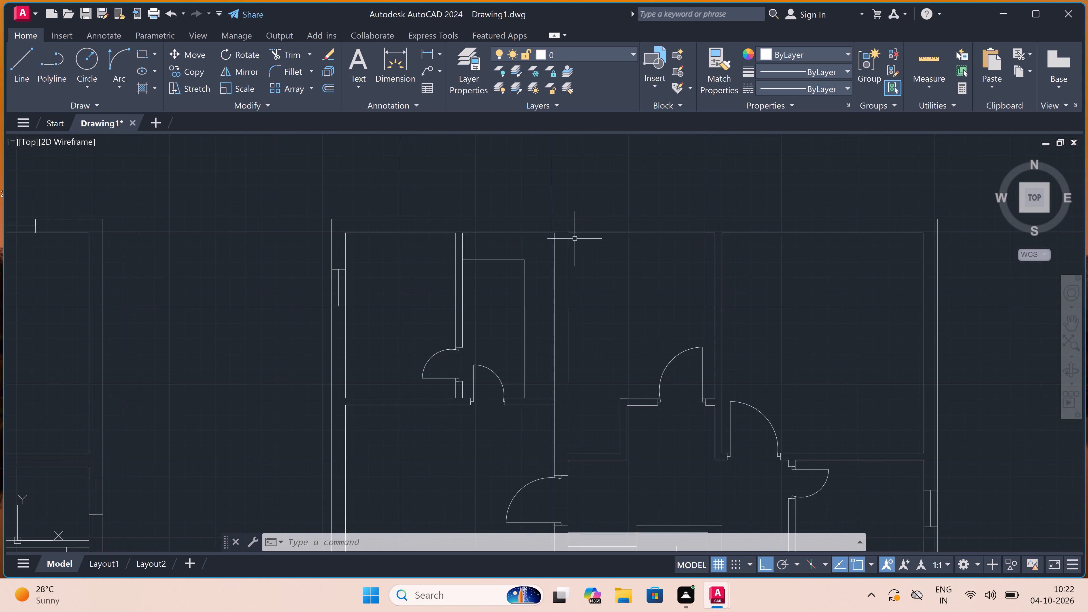
key(l)
key(space)
click(600, 218)
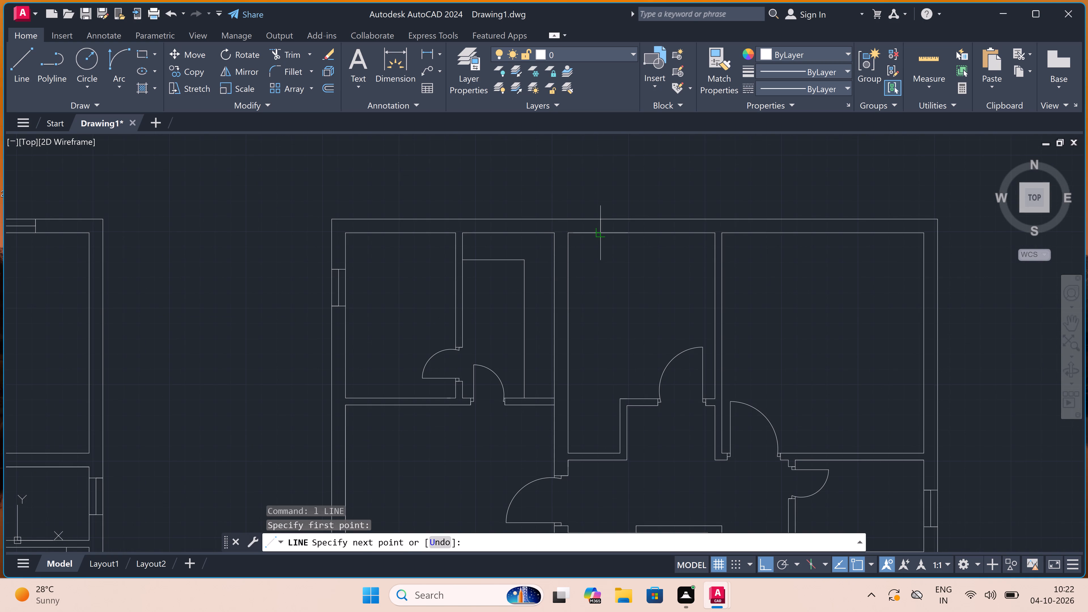
click(600, 231)
click(600, 226)
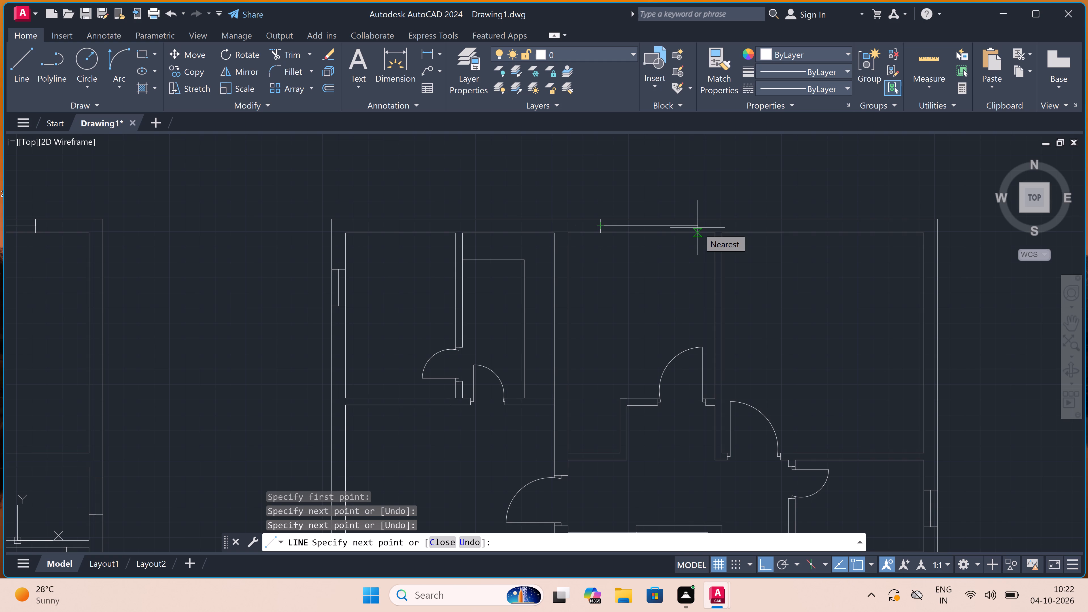
text(4')
key(space)
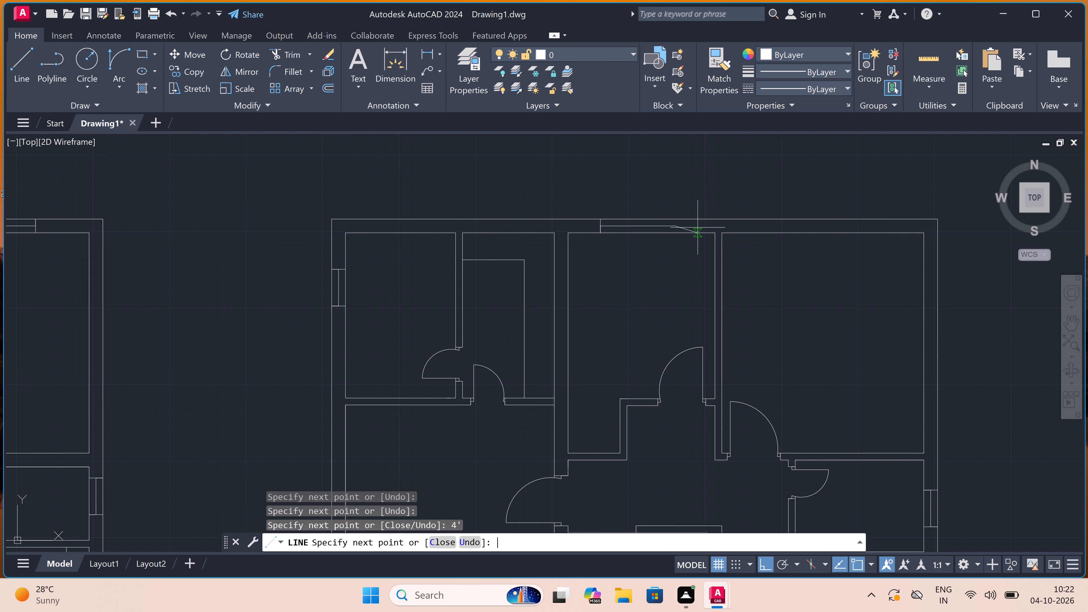
scroll(673, 212, up, 1)
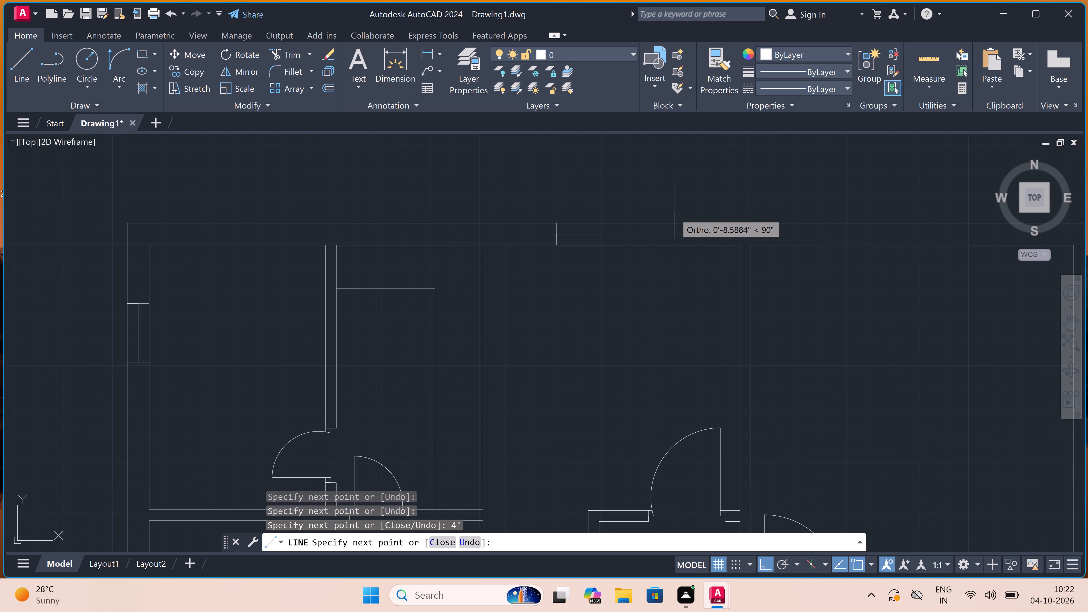
click(673, 219)
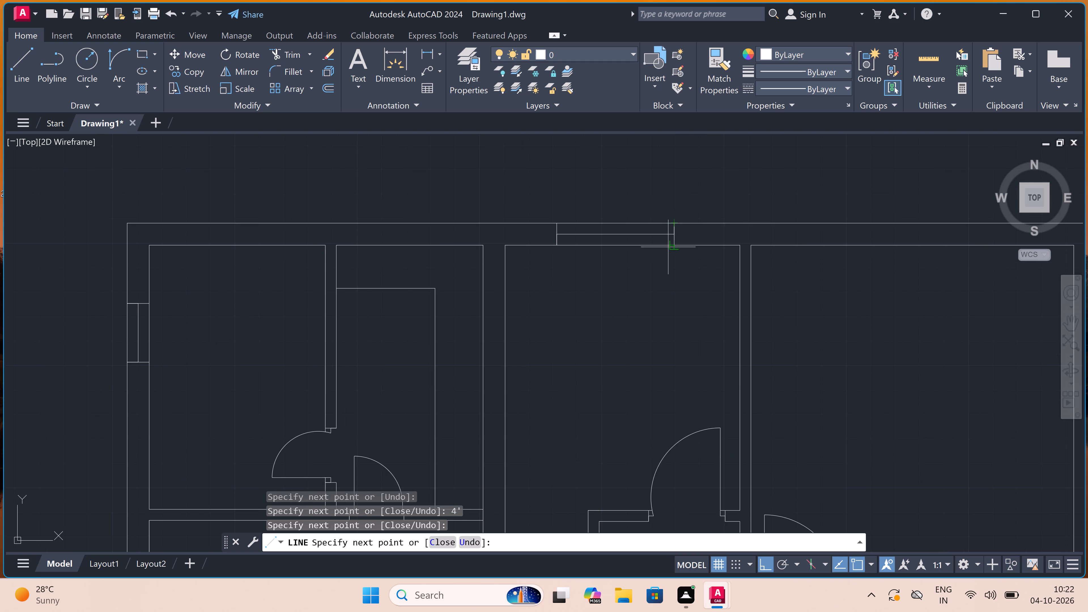
click(671, 244)
key(Escape)
Draw a 5' window in the top exterior wall of the second plan's top-right room, with a centre line between two jambs.
scroll(542, 262, down, 4)
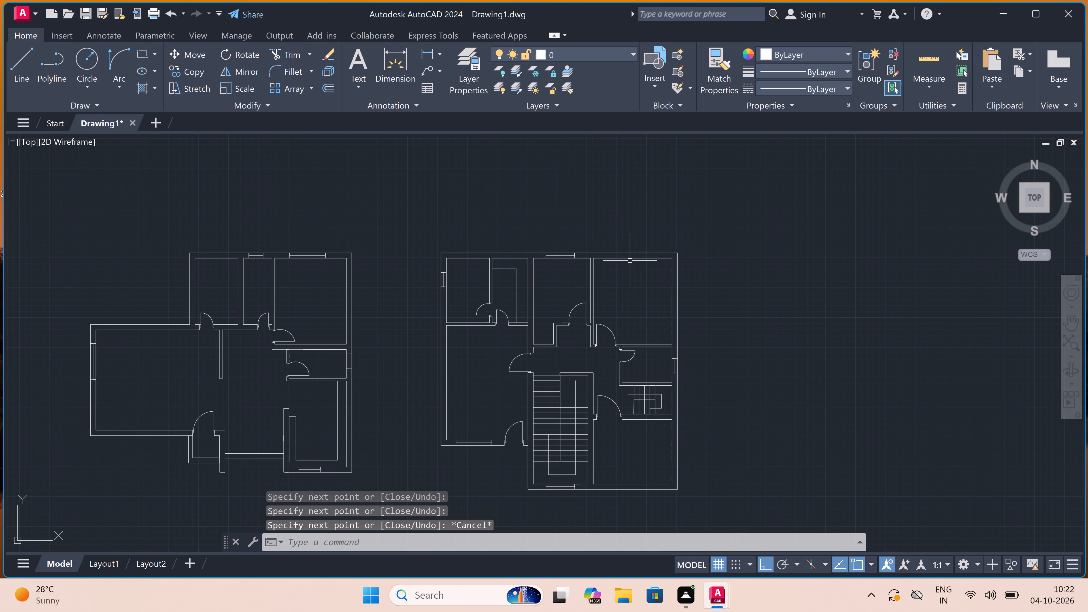
scroll(625, 258, up, 2)
key(space)
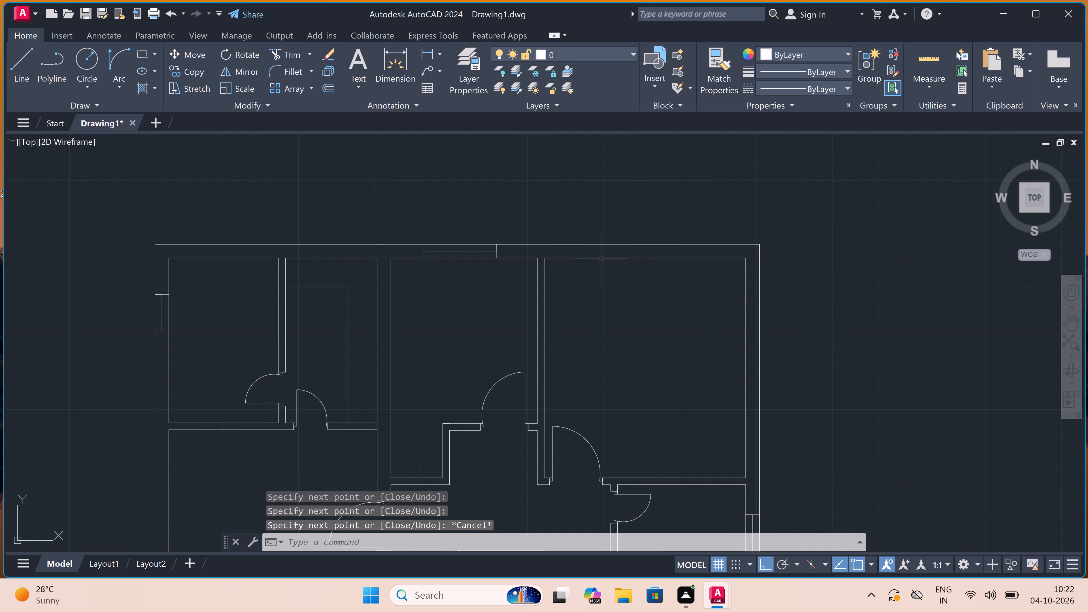
click(580, 257)
click(580, 246)
scroll(580, 246, up, 2)
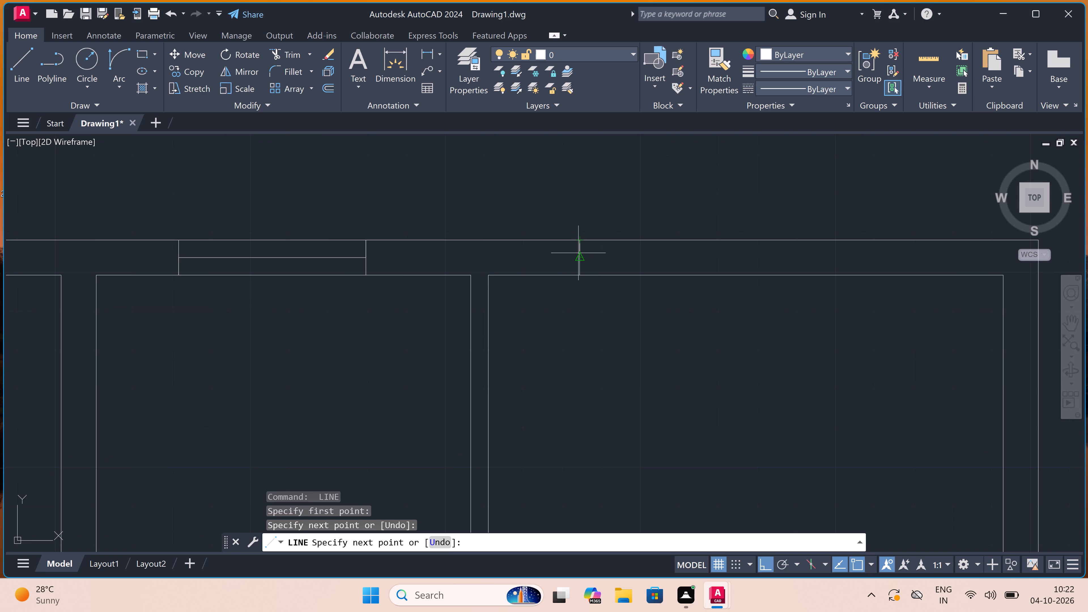
click(578, 253)
text(5')
key(space)
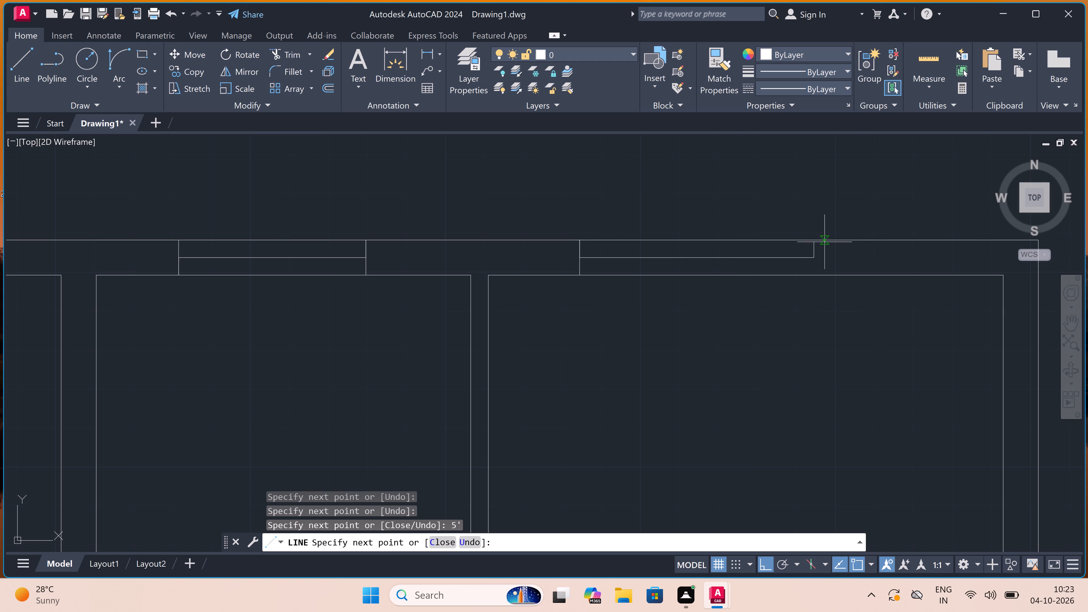
click(814, 236)
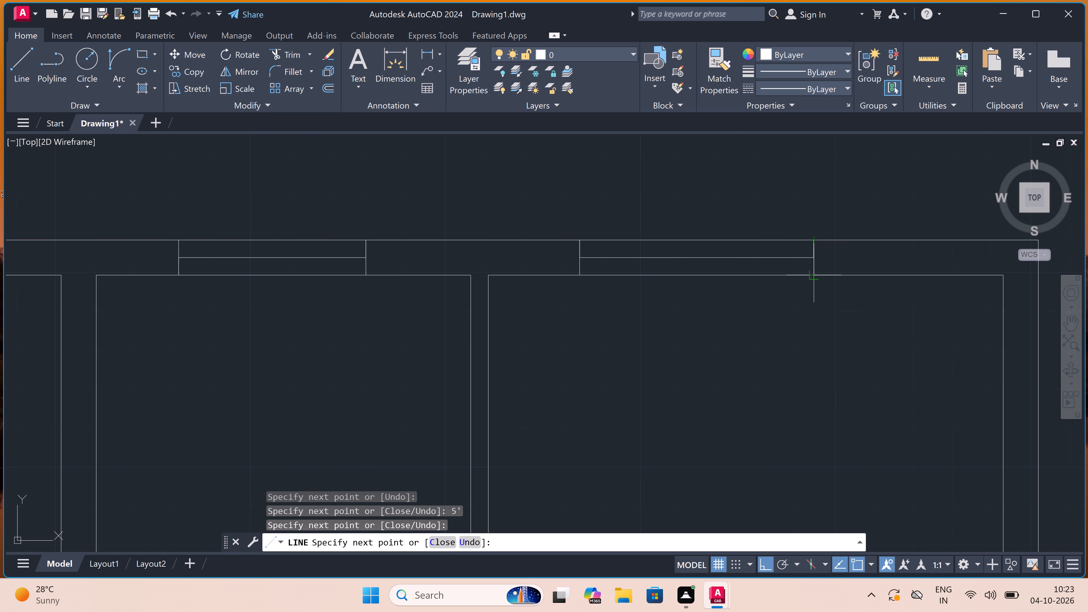
click(814, 272)
key(Escape)
Extend the lower line of the partition below the small stair across the second plan's right exterior wall with a line.
scroll(728, 219, down, 5)
scroll(753, 286, up, 1)
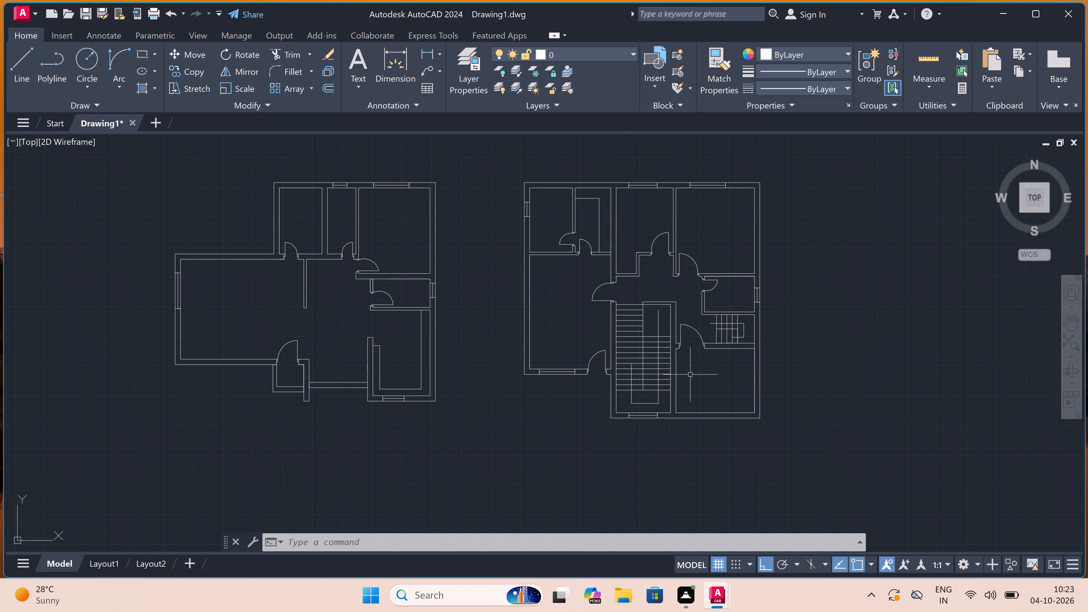
scroll(768, 358, up, 1)
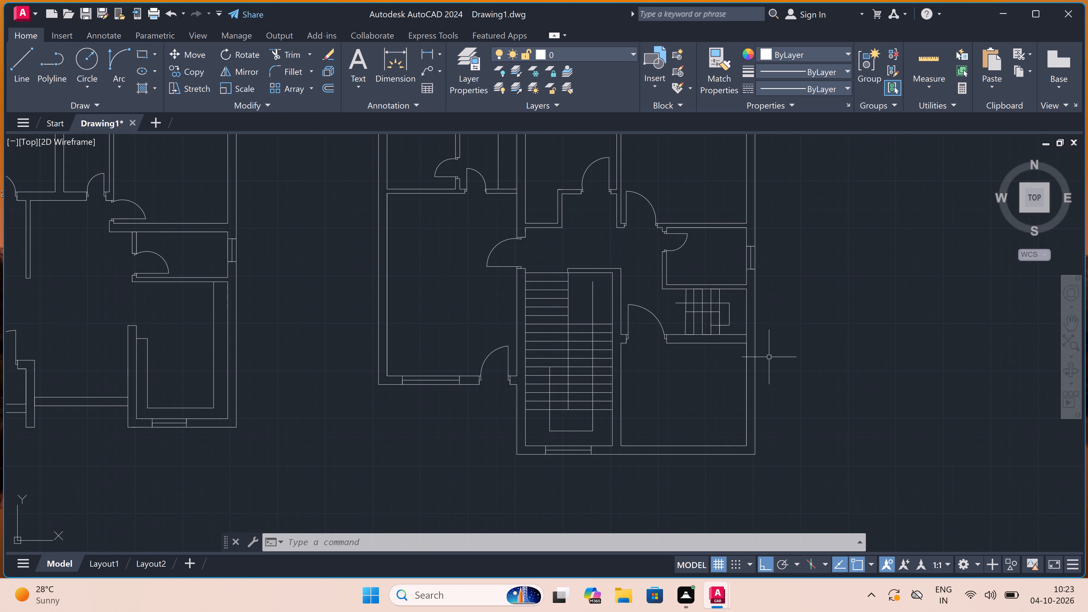
key(space)
scroll(744, 344, up, 2)
click(744, 343)
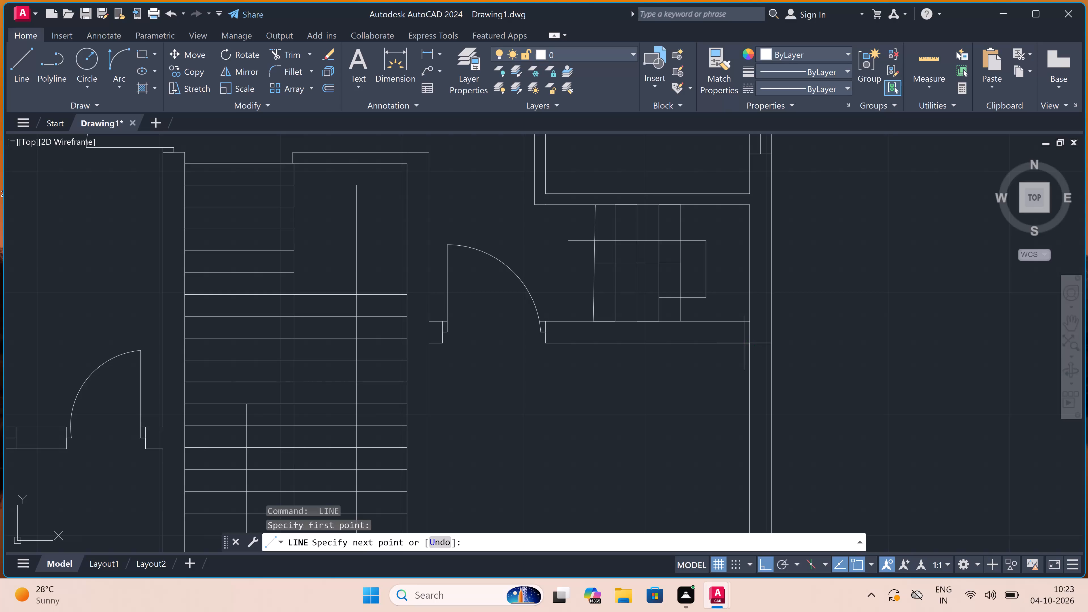
click(767, 344)
key(Escape)
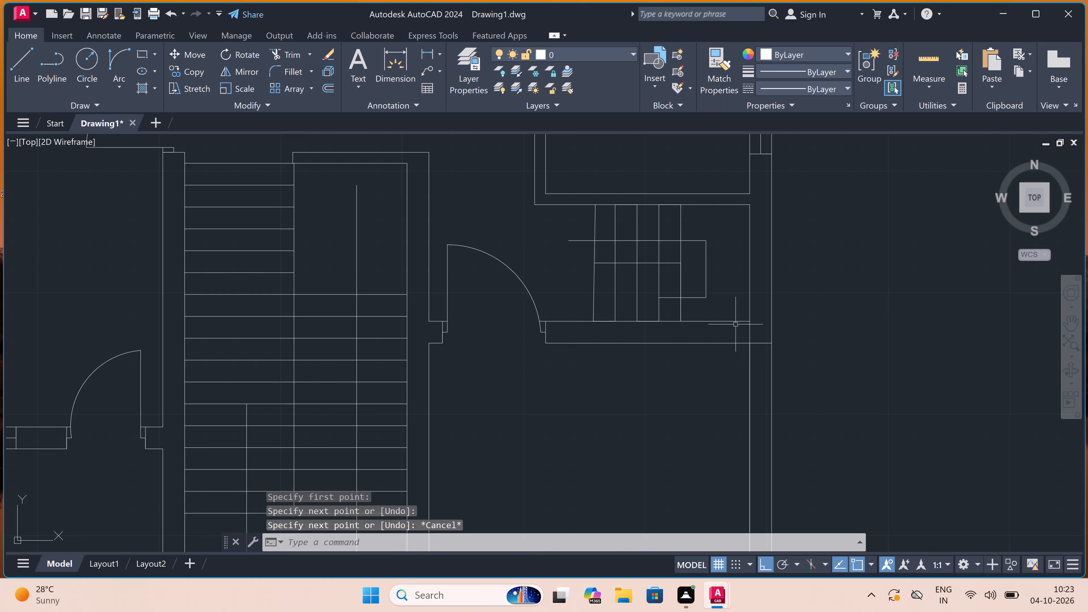
Draw a short line across the bottom exterior wall from the bottom-right room's inner corner beside the staircase.
scroll(722, 311, down, 3)
scroll(684, 362, up, 1)
scroll(651, 399, up, 2)
key(space)
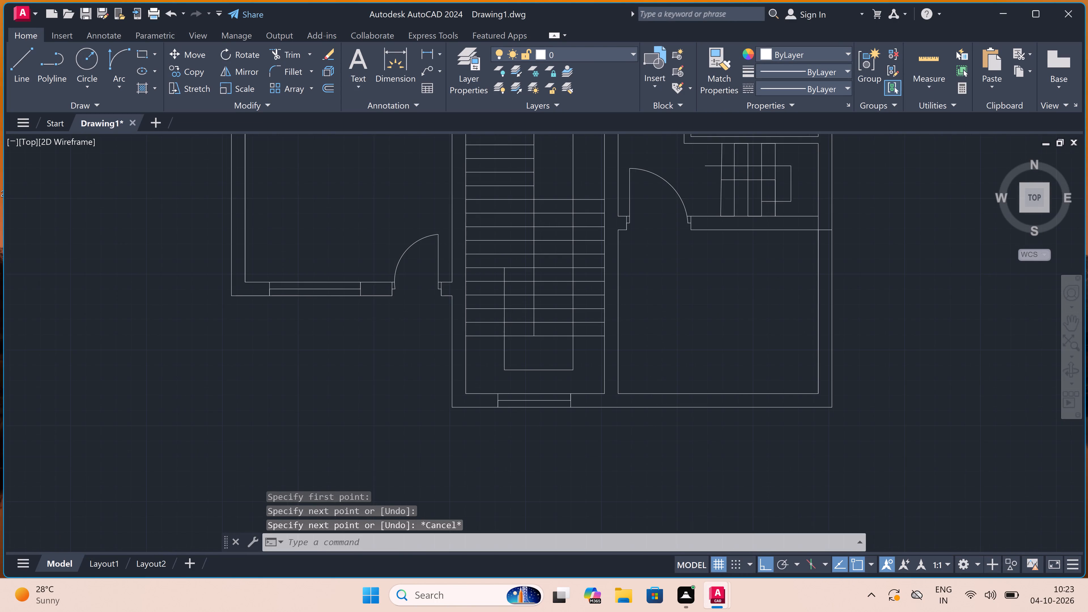
click(602, 389)
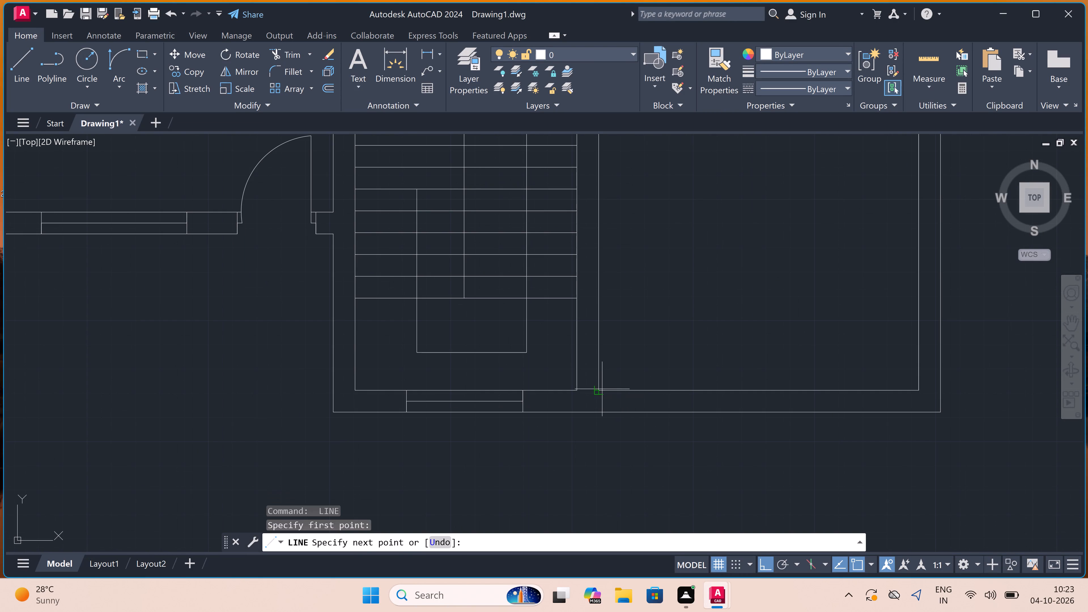
click(596, 411)
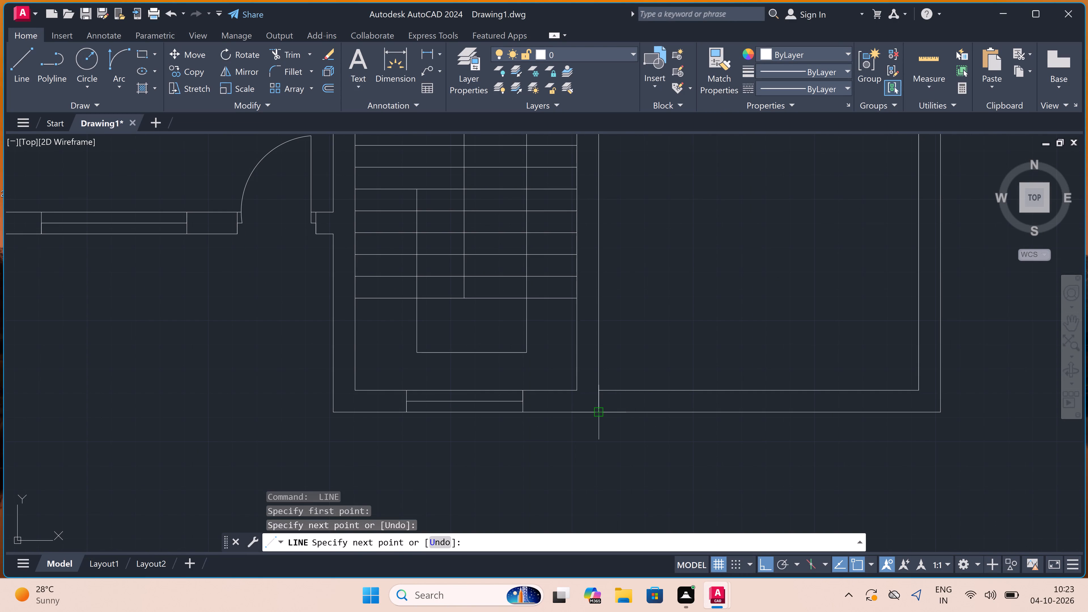
key(Escape)
Trim away the bottom and right exterior walls of the second plan's bottom-right room, down from the partition.
key(t)
key(r)
key(space)
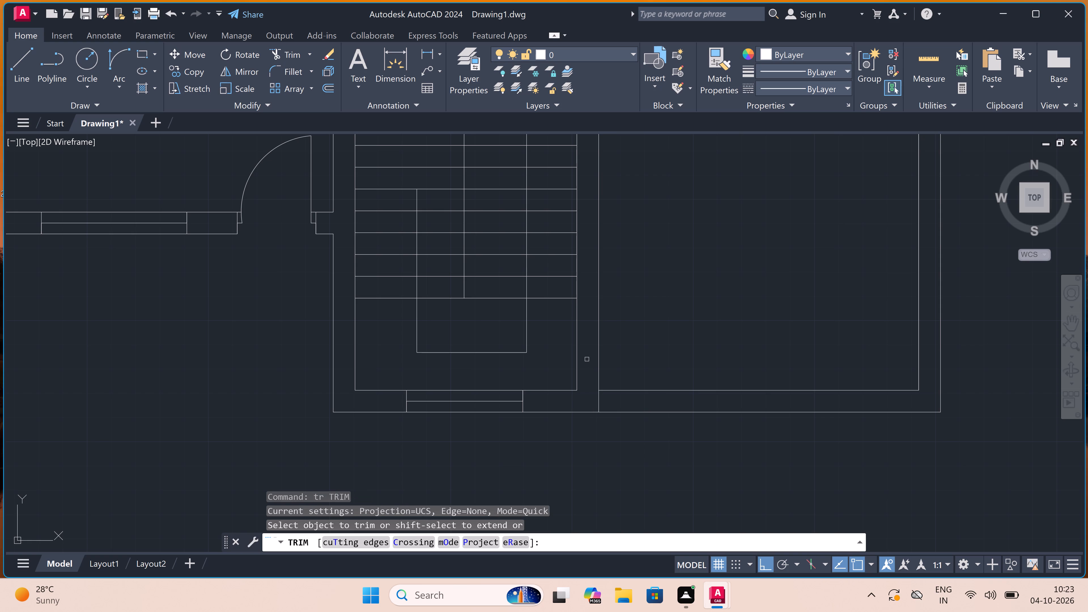
scroll(675, 375, down, 3)
click(675, 368)
click(675, 401)
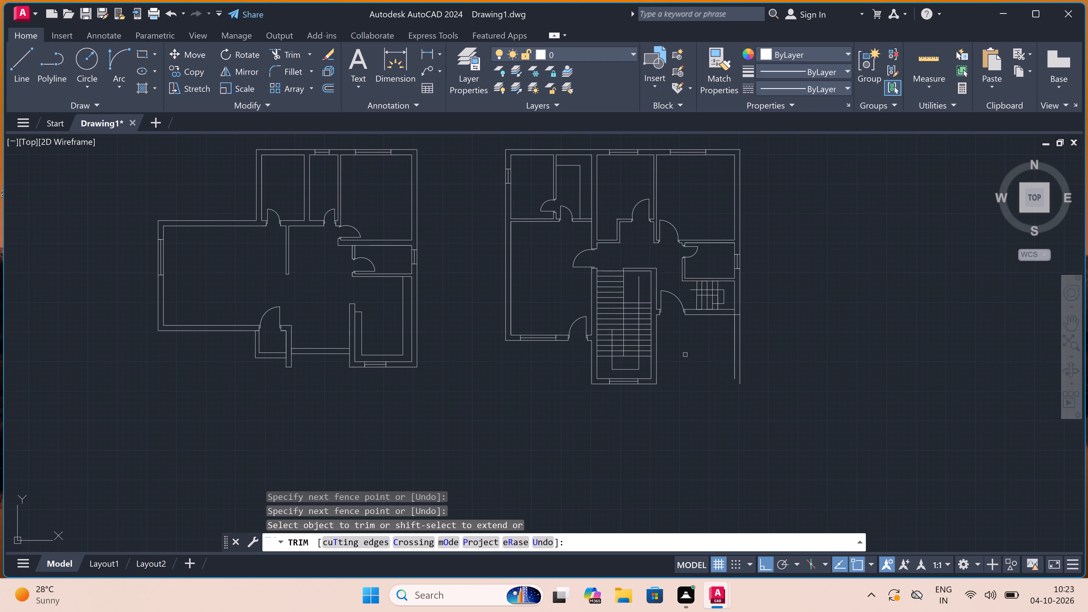
click(685, 355)
click(760, 358)
Trim the leftover inner wall segment at the right end of the partition so the new exterior corner is open.
scroll(730, 314, up, 5)
click(739, 303)
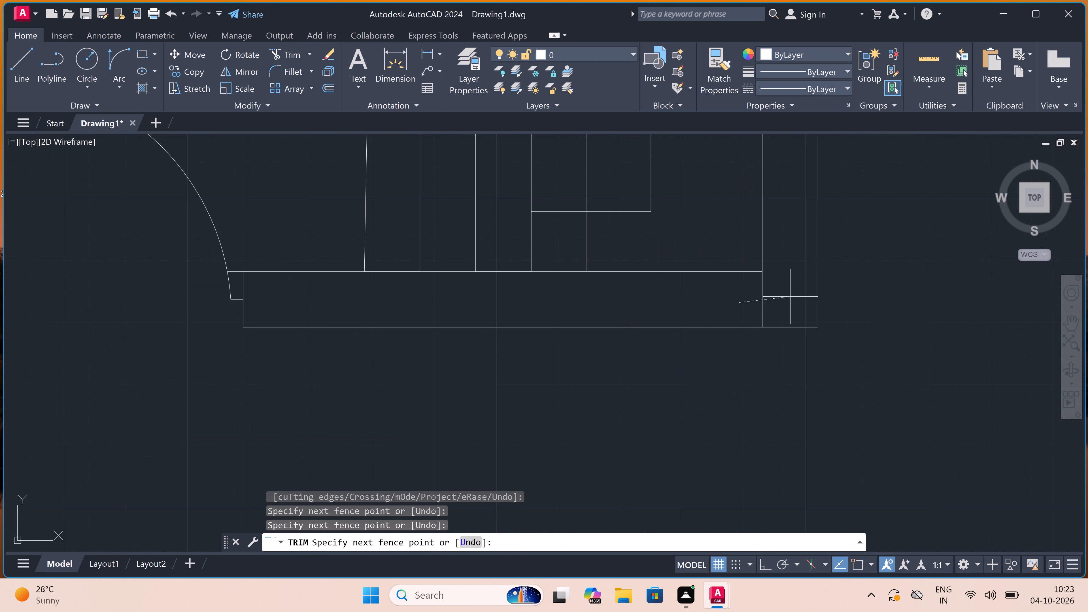
click(791, 296)
scroll(654, 348, down, 4)
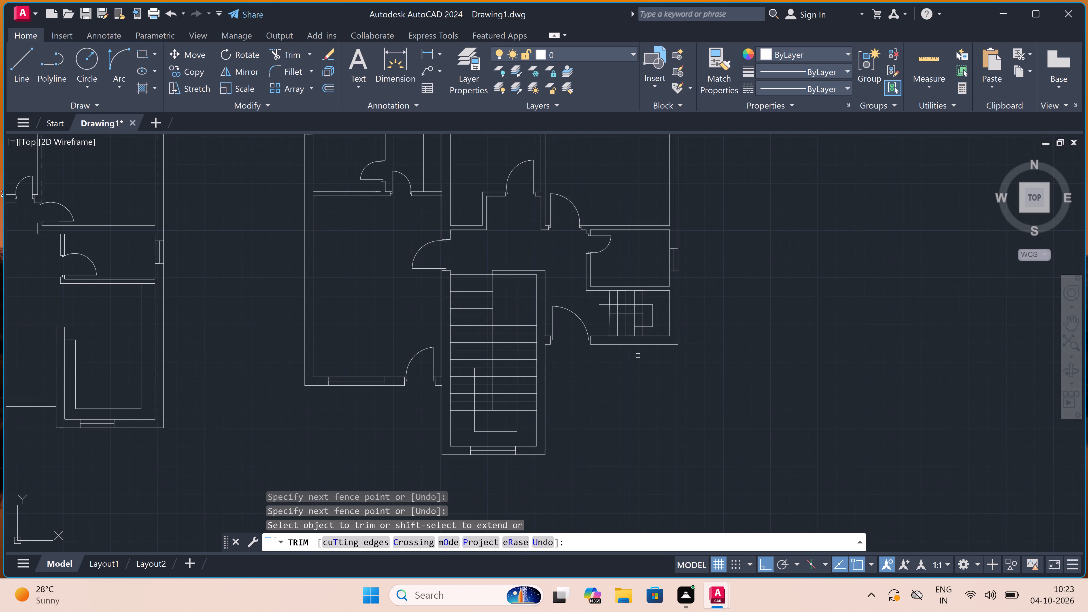
key(Escape)
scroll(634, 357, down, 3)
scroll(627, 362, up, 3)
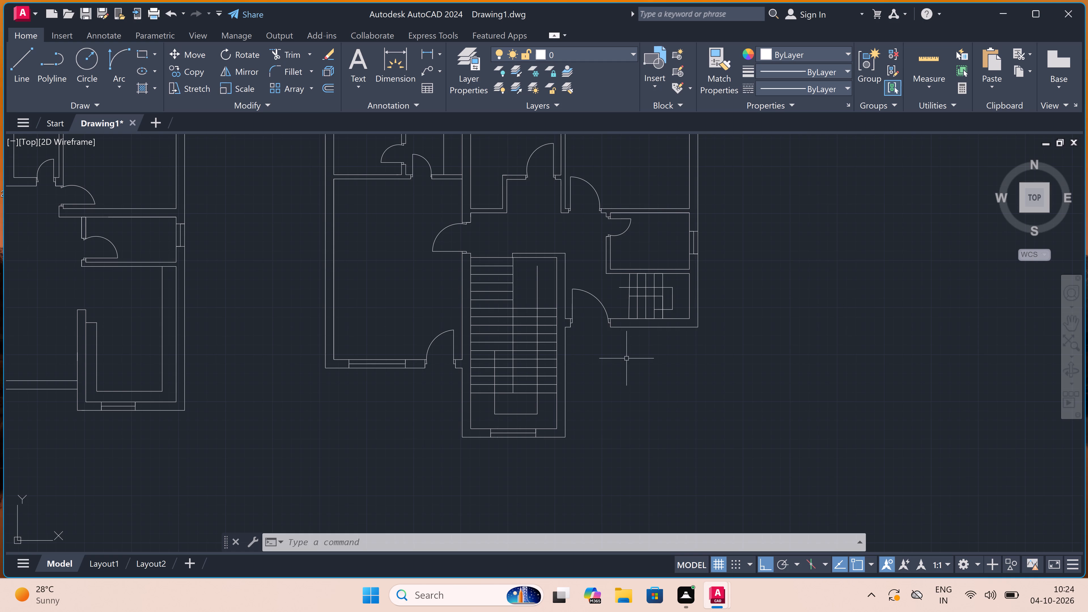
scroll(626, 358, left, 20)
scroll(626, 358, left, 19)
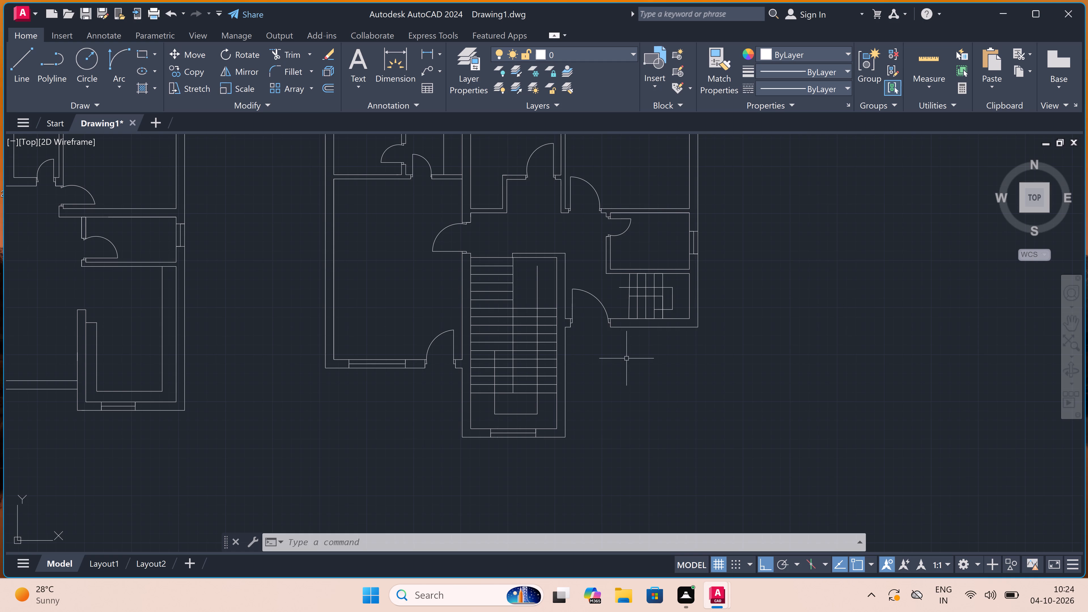
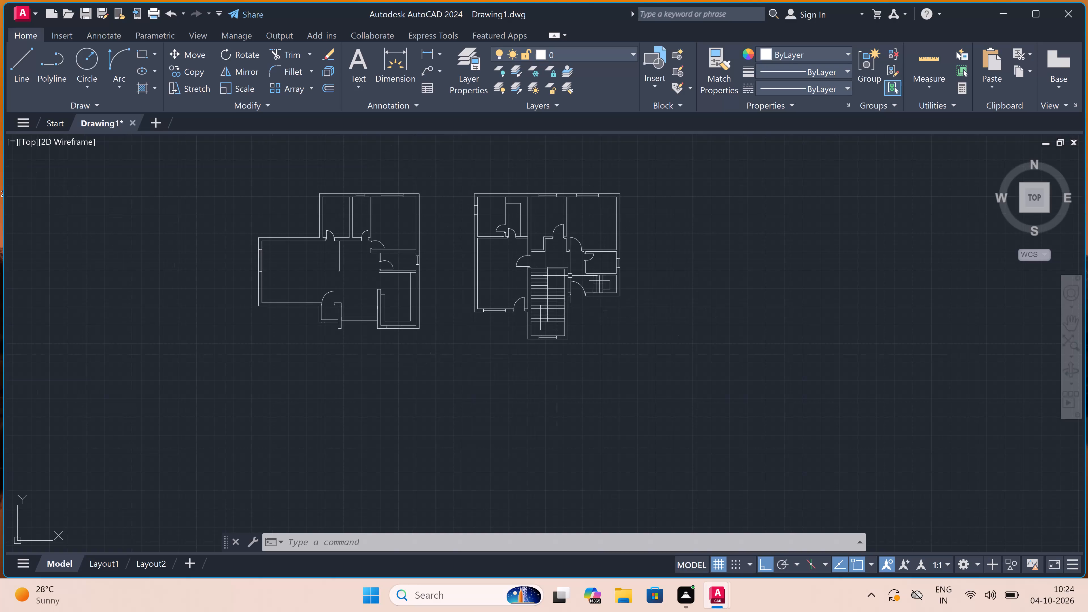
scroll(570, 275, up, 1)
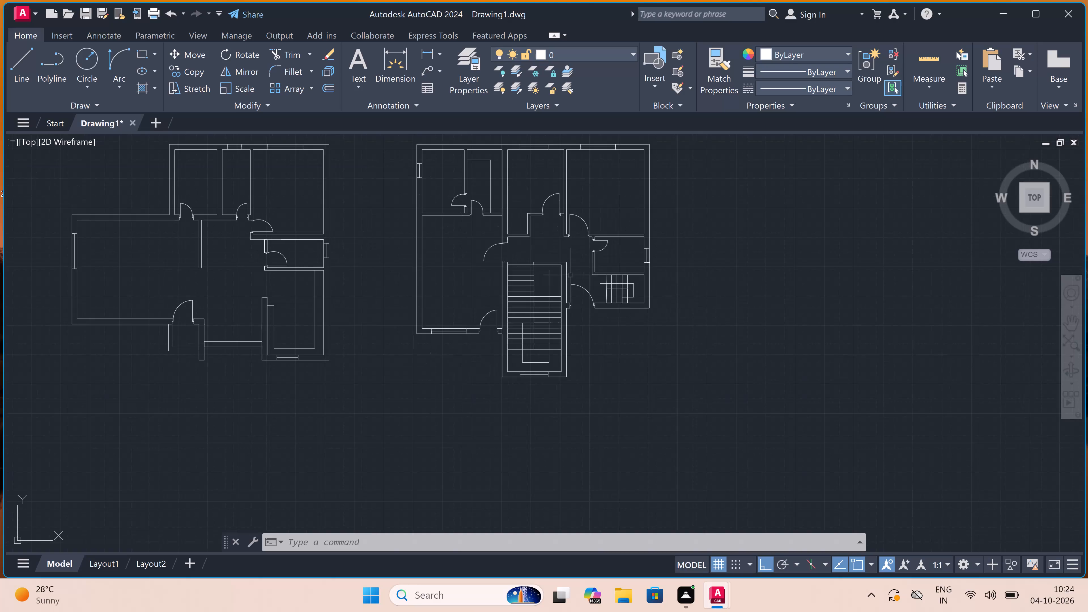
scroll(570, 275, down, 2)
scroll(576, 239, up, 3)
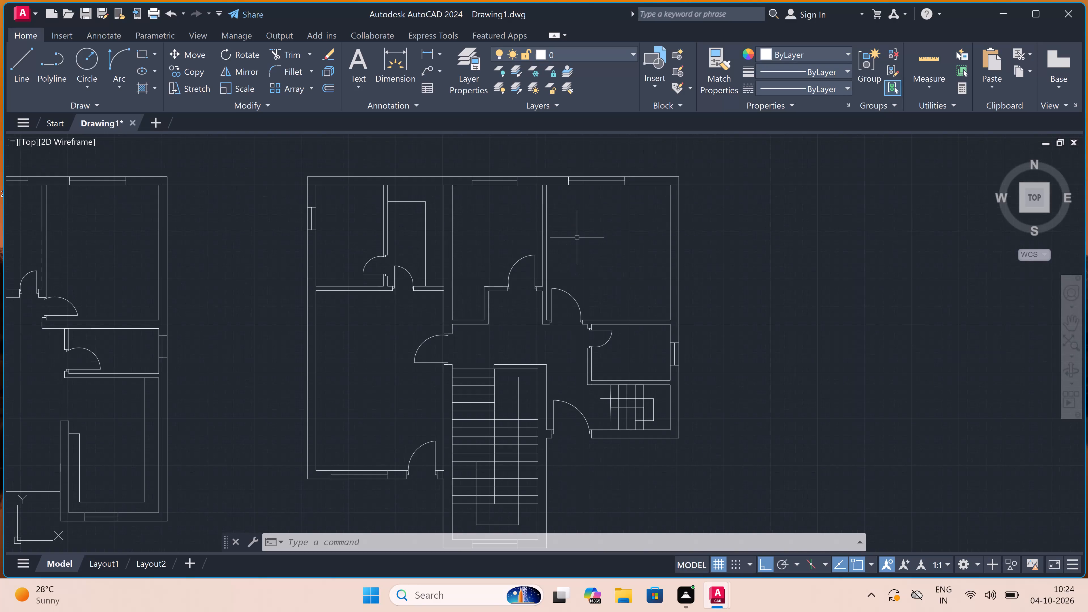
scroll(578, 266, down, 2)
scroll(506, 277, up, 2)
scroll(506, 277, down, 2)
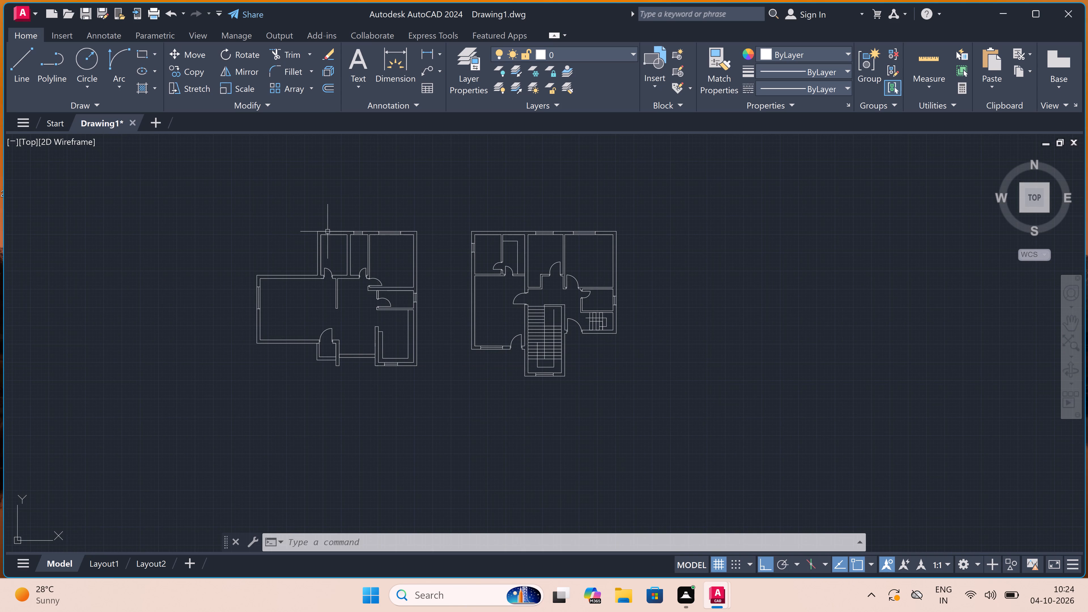
Place multiline text in the first plan's top-left room with EODER as its first line.
scroll(326, 234, up, 2)
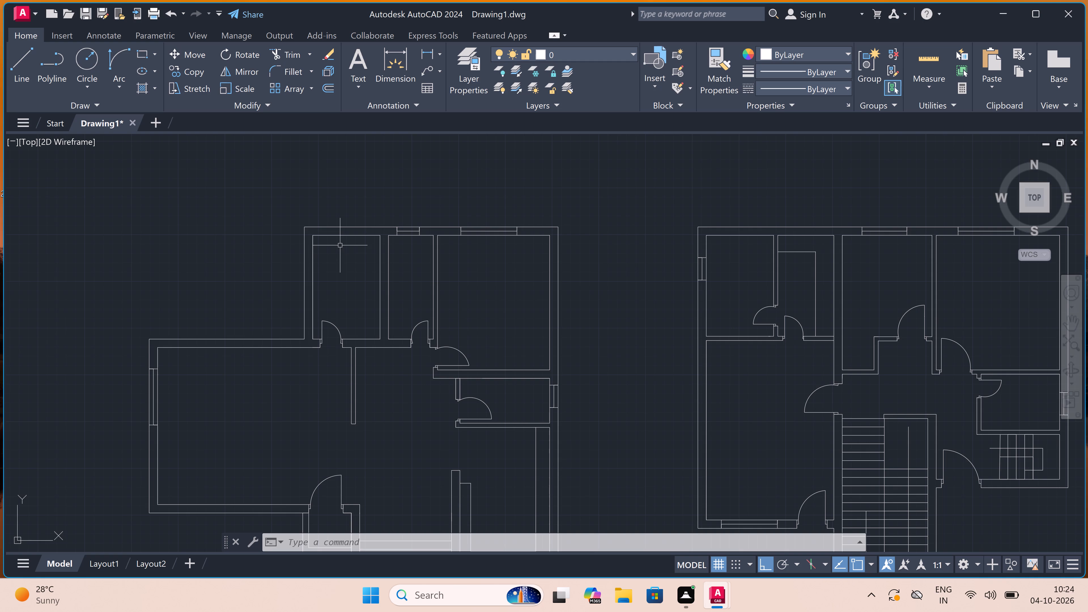
text(mt)
key(space)
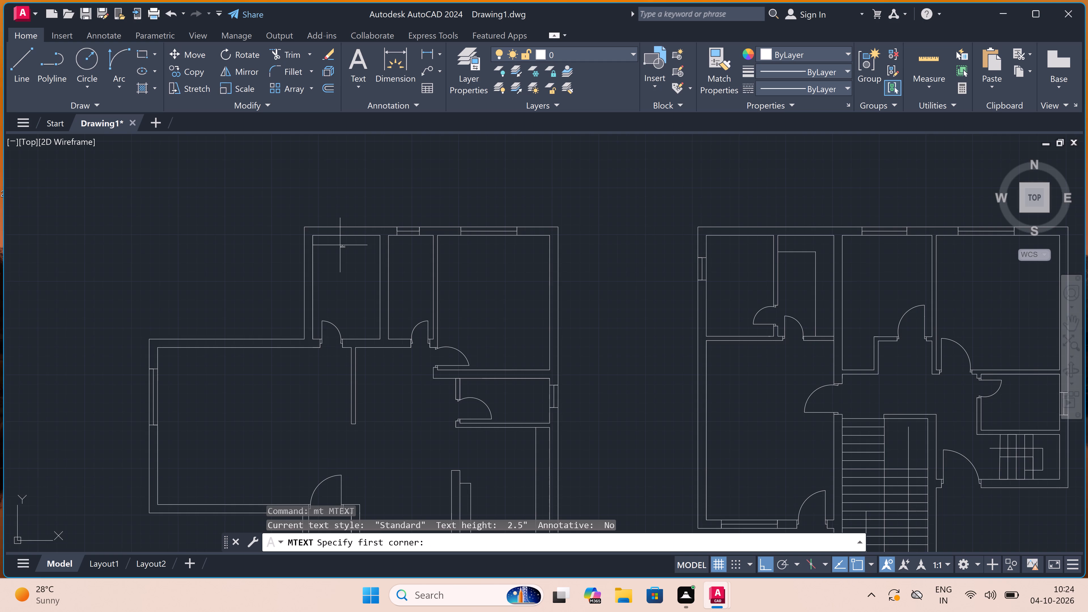
scroll(339, 245, up, 2)
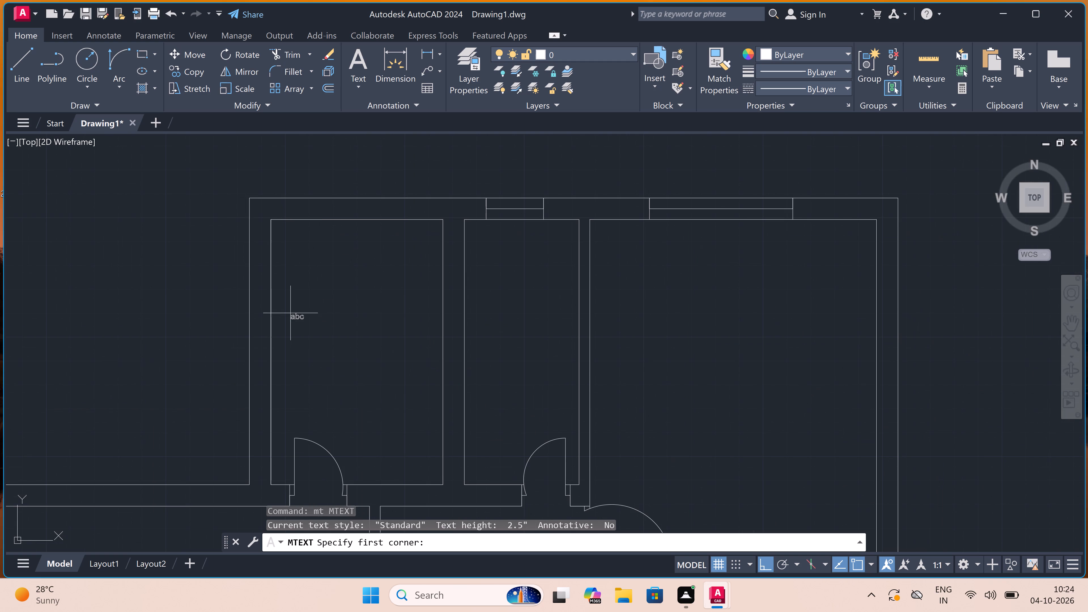
drag(293, 314, 296, 314)
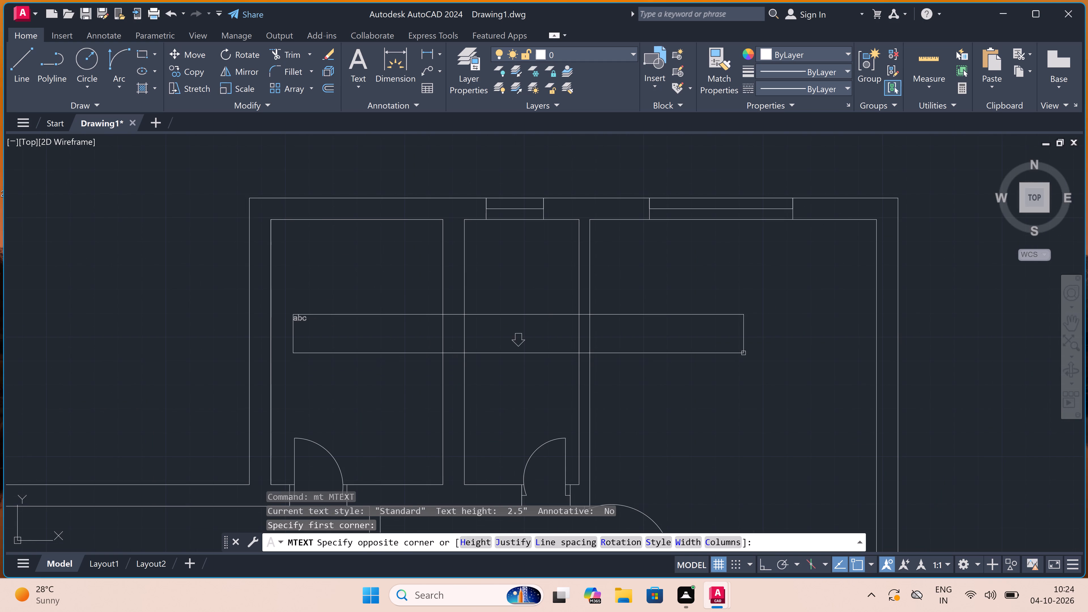
click(756, 346)
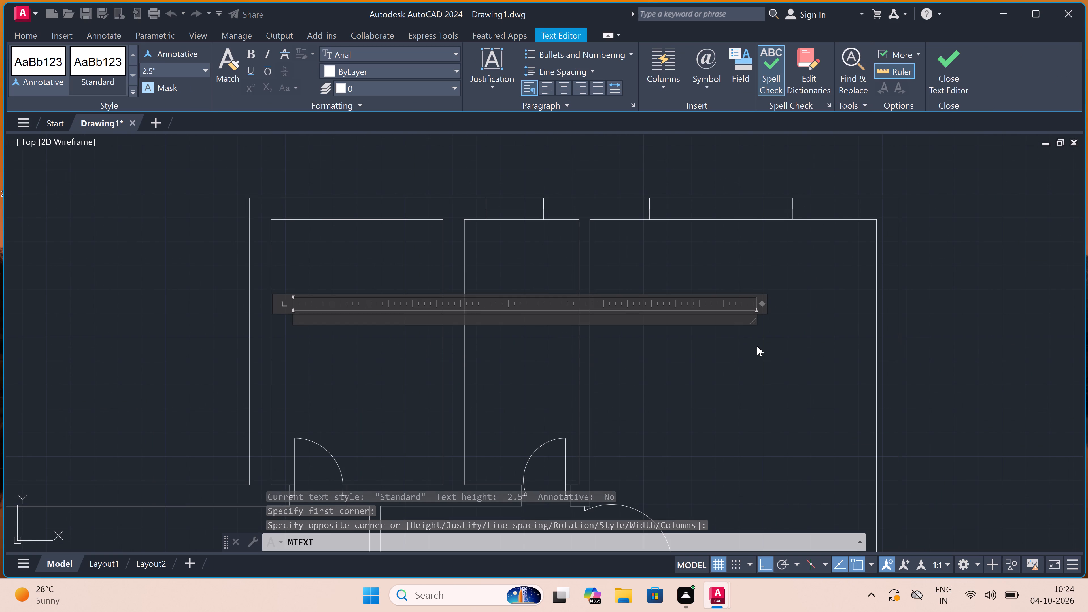
key(e)
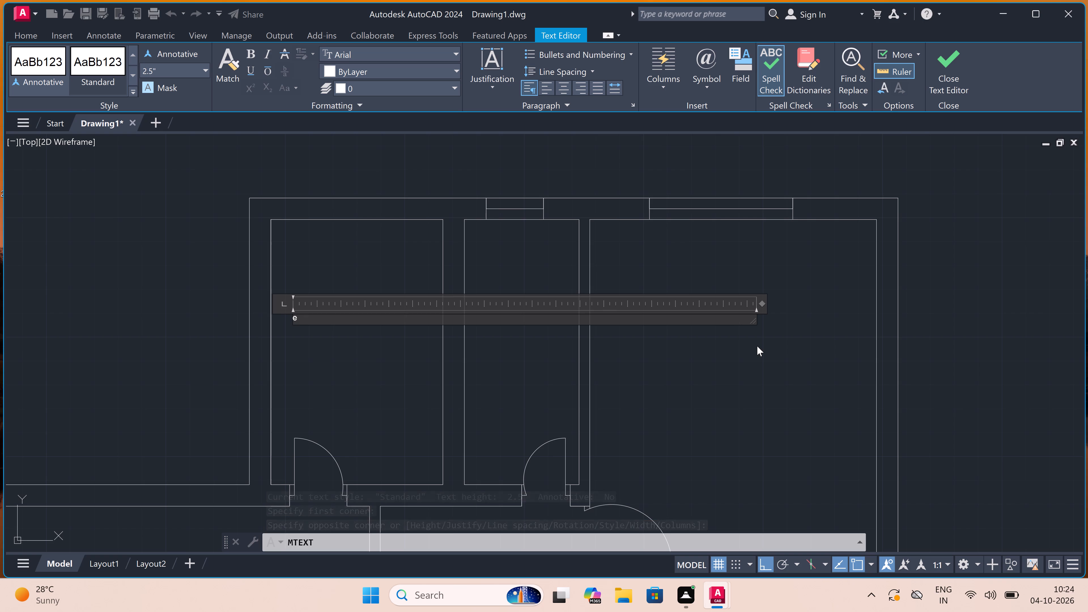
text(ob)
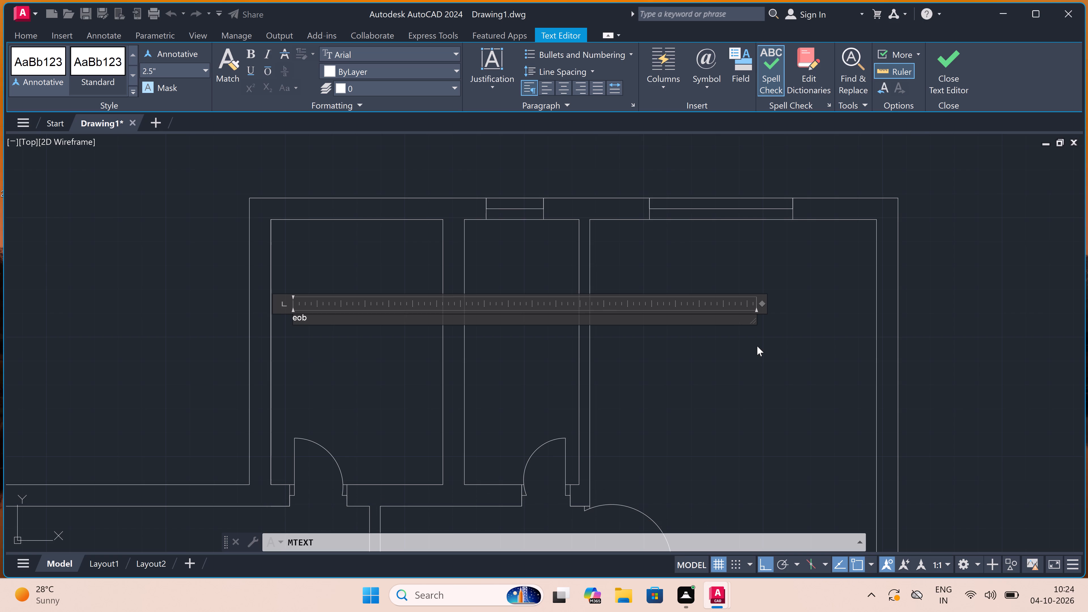
key(BackSpace)
key(BackSpace)
key(BackSpace)
key(BackSpace)
key(BackSpace)
key(BackSpace)
key(BackSpace)
key(BackSpace)
key(BackSpace)
key(BackSpace)
key(BackSpace)
key(e)
key(o)
text(DER)
key(Return)
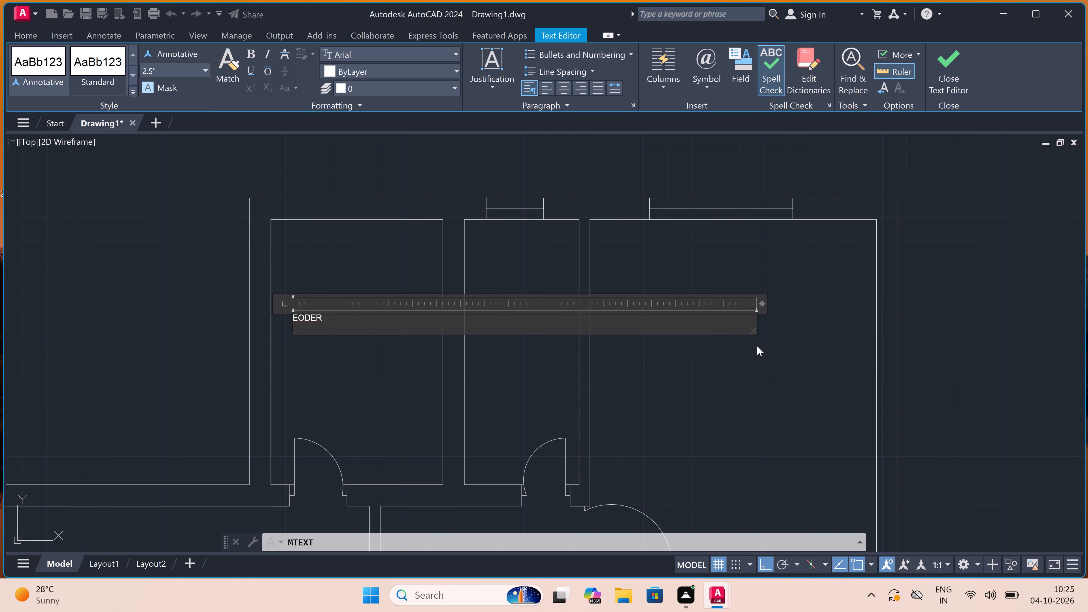
Add the room size 6'0"X10'0" as the second line of the EODER label and finish the text.
text(6'10)
key(apostrophe)
key(BackSpace)
key(BackSpace)
key(BackSpace)
text(0"X10)
text('0")
click(348, 353)
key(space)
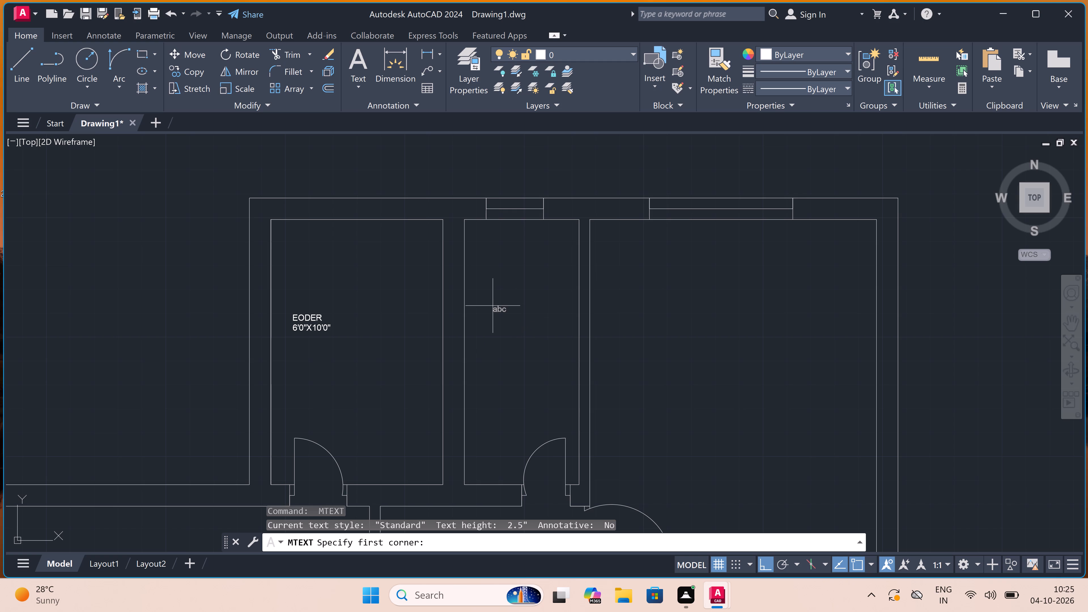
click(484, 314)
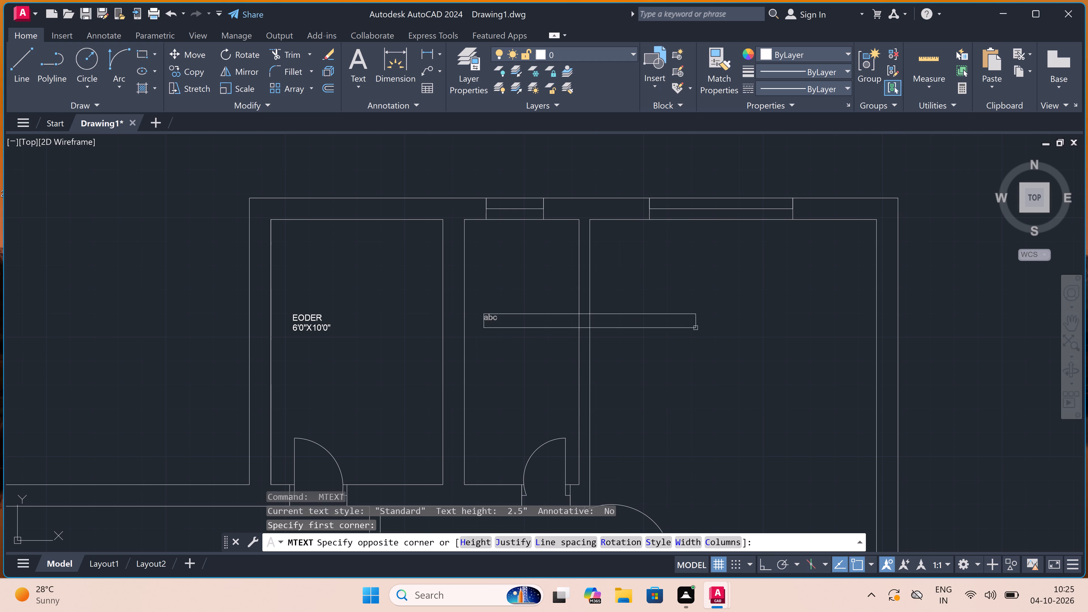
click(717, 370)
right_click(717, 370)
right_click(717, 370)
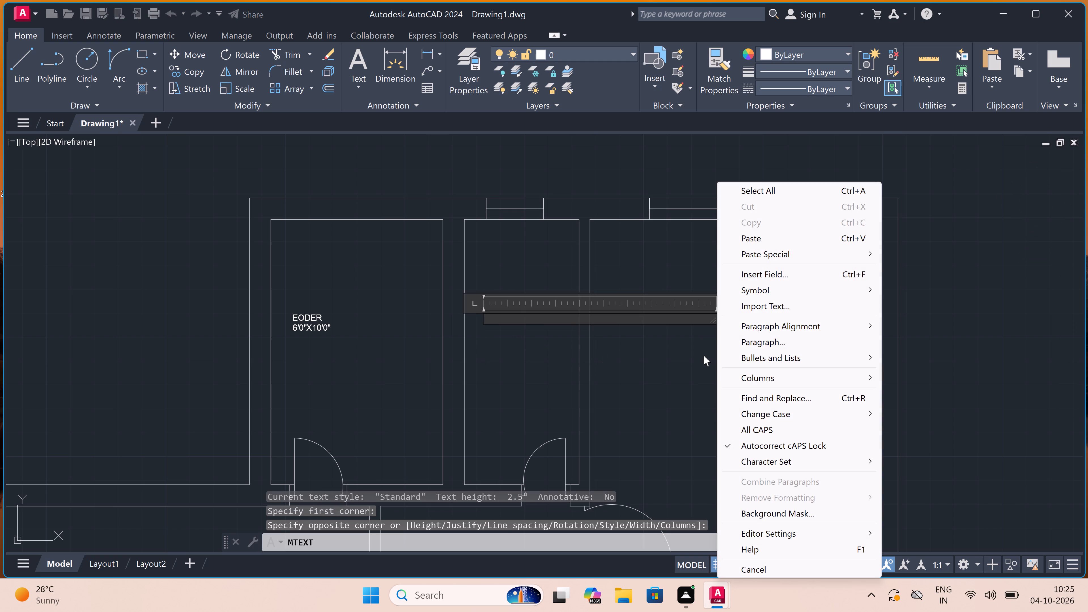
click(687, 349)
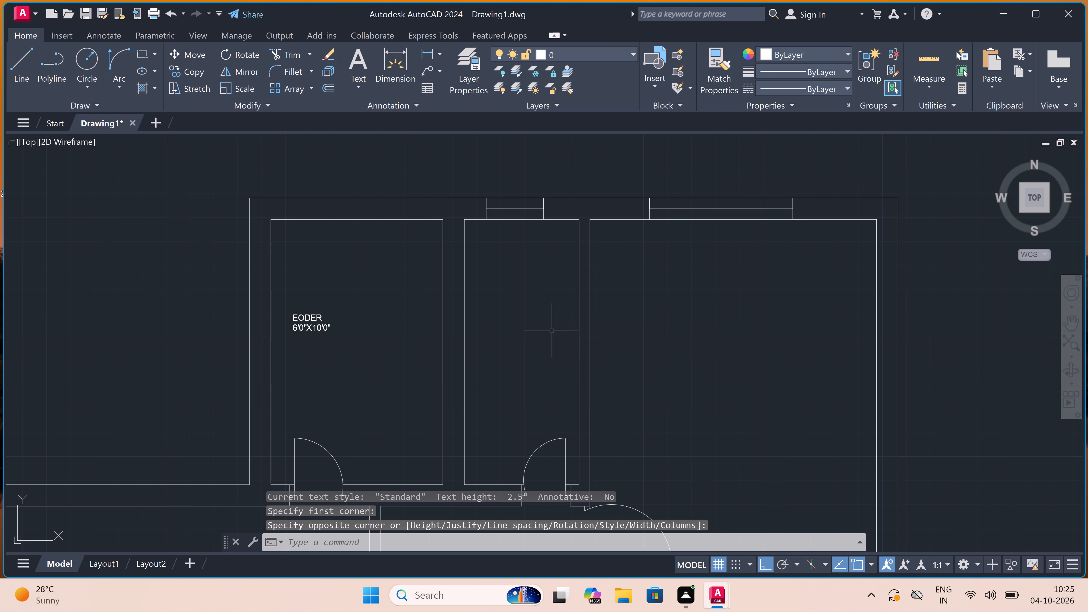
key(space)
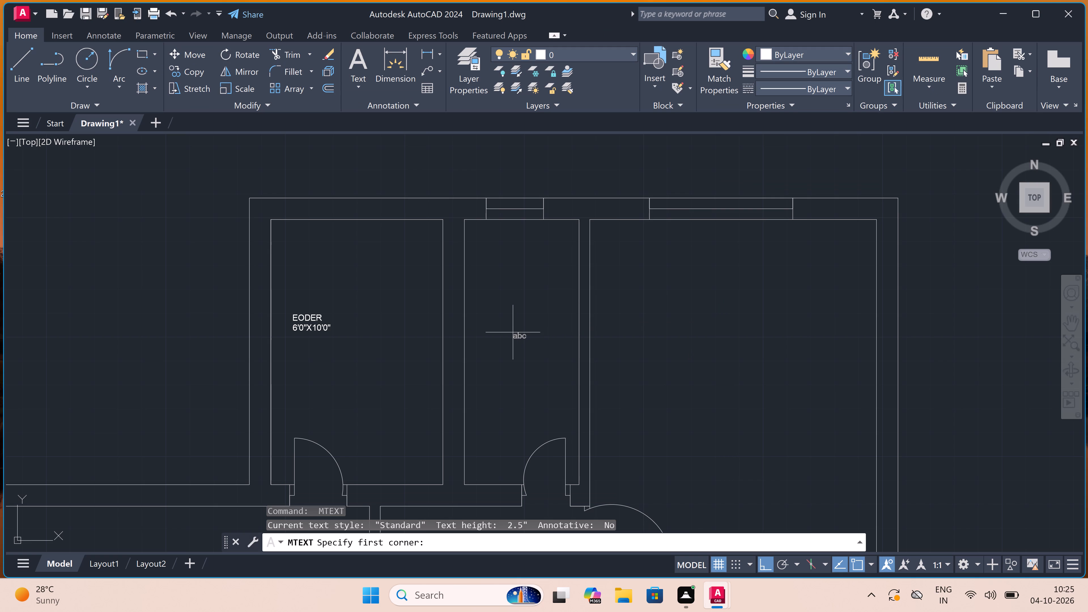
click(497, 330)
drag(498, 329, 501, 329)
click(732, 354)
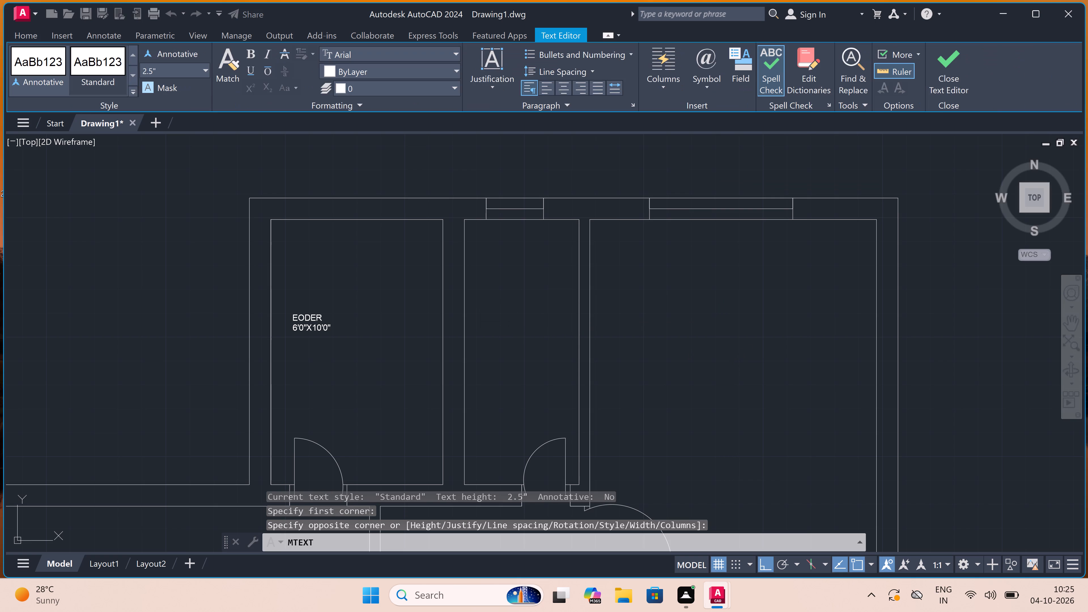
Label the first plan's narrow top-middle room with multiline text reading TOILET over the size 4'0"X10'0".
key(space)
click(489, 333)
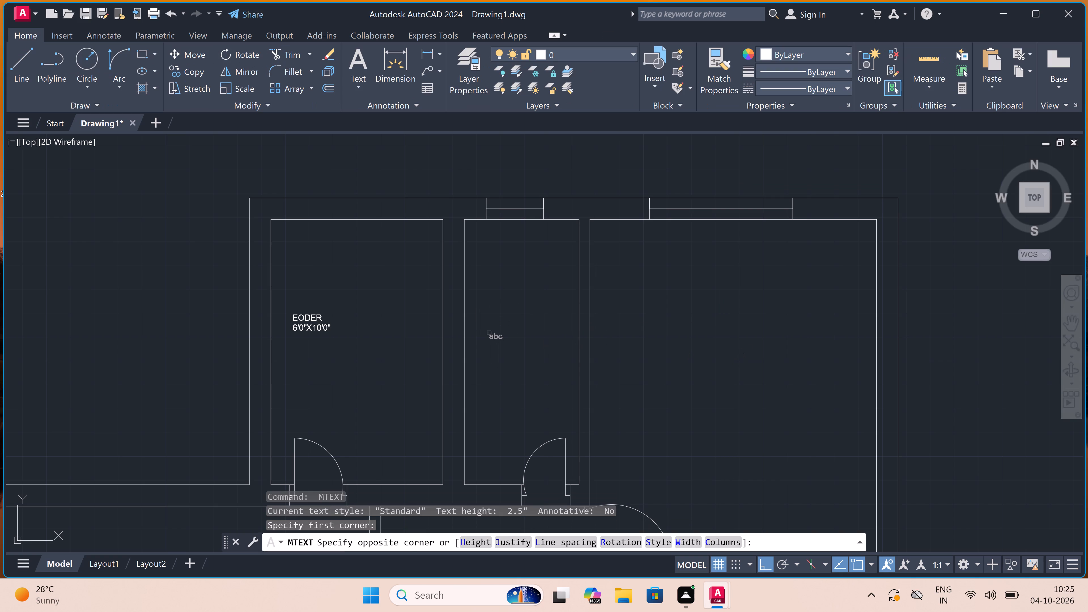
double_click(796, 378)
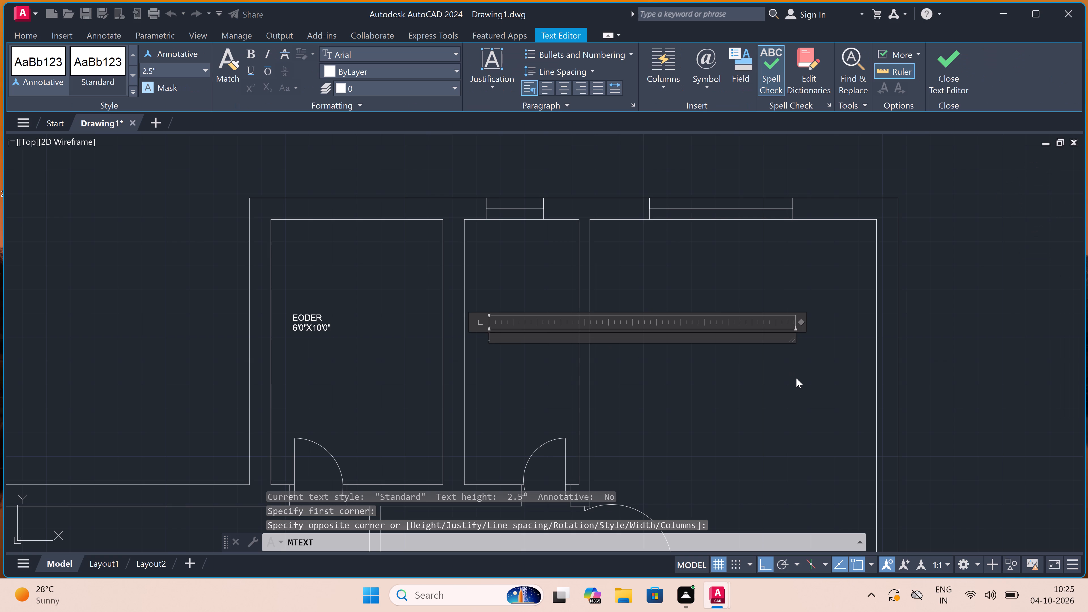
text(TOILET)
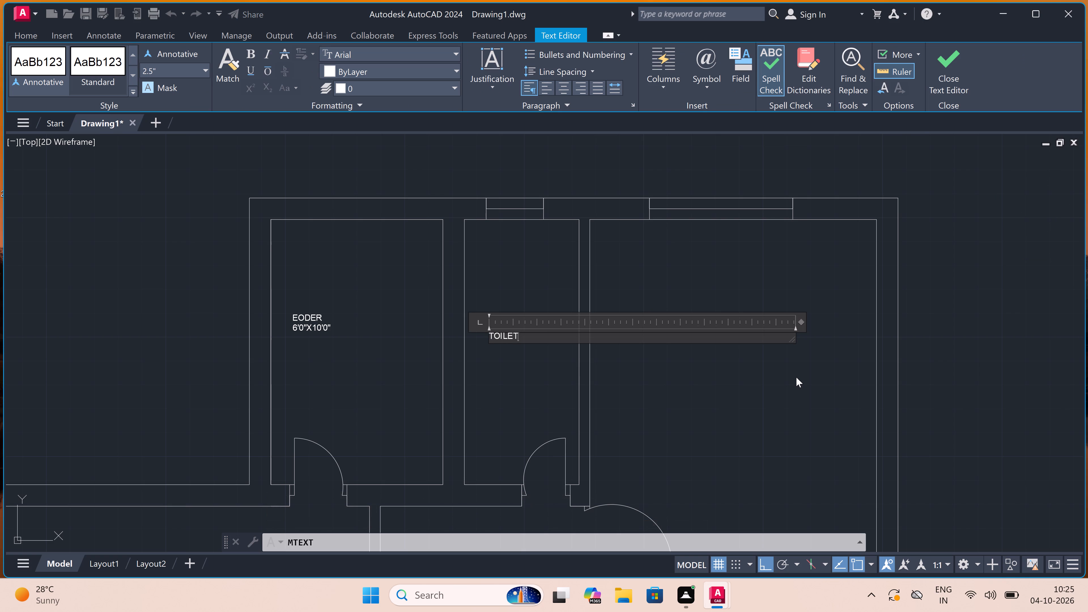
key(Return)
text(4'0"X)
key(1)
text(0'0")
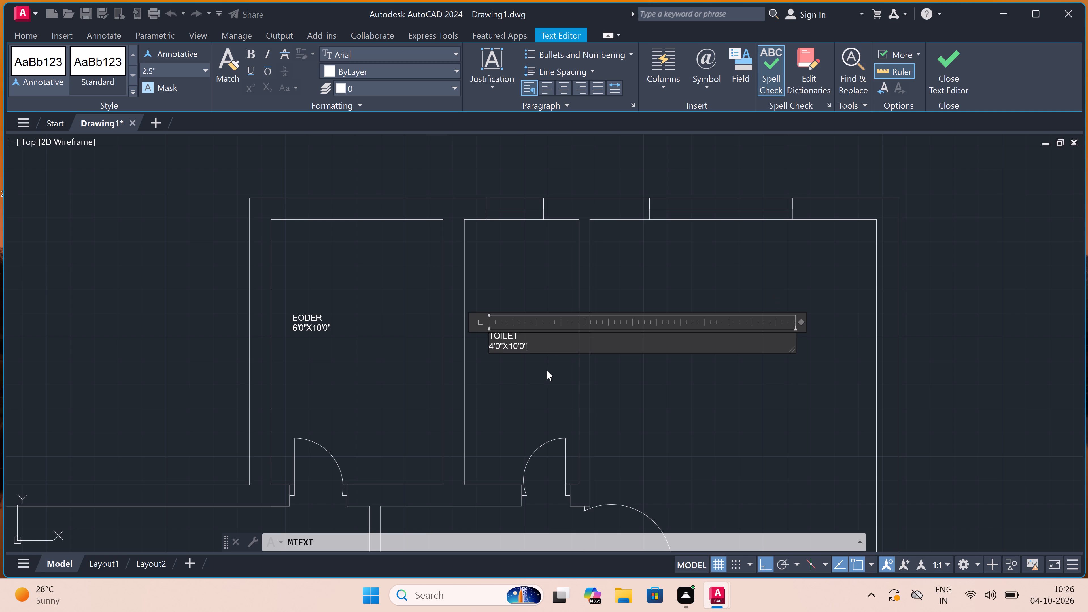
click(532, 366)
Label the first plan's top-right room with multiline text reading BEDROOM over the size 10'0"X12'0".
scroll(513, 332, down, 4)
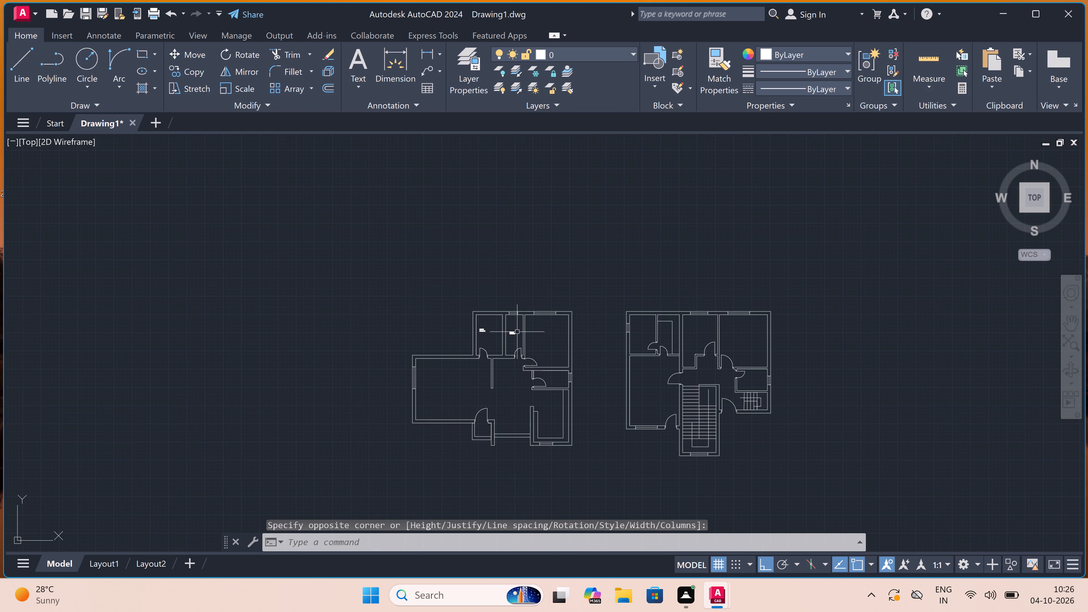
scroll(541, 358, up, 3)
key(space)
scroll(550, 367, up, 2)
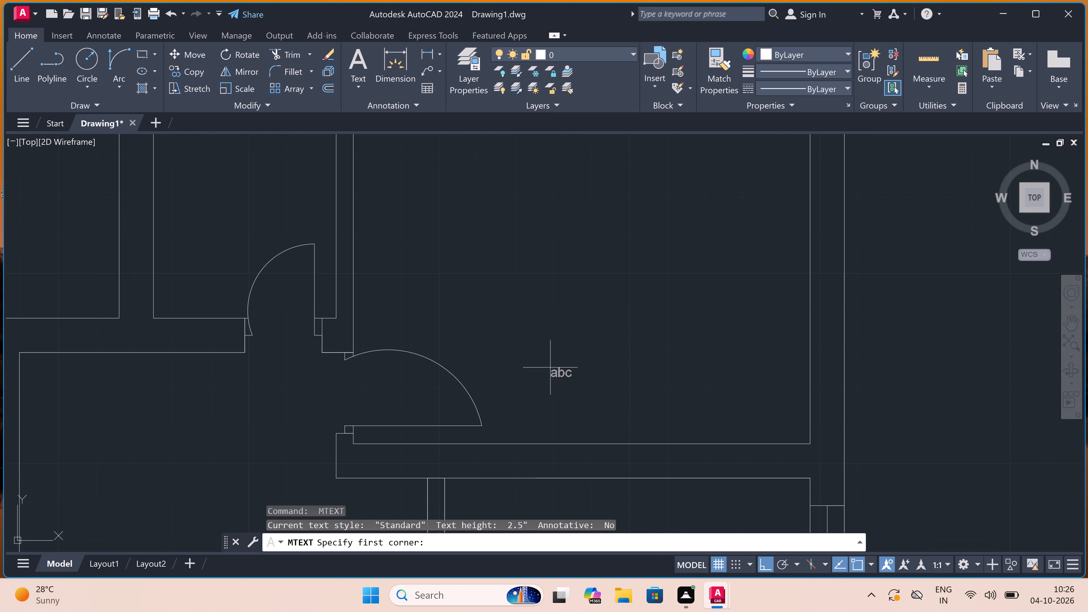
drag(524, 377, 533, 378)
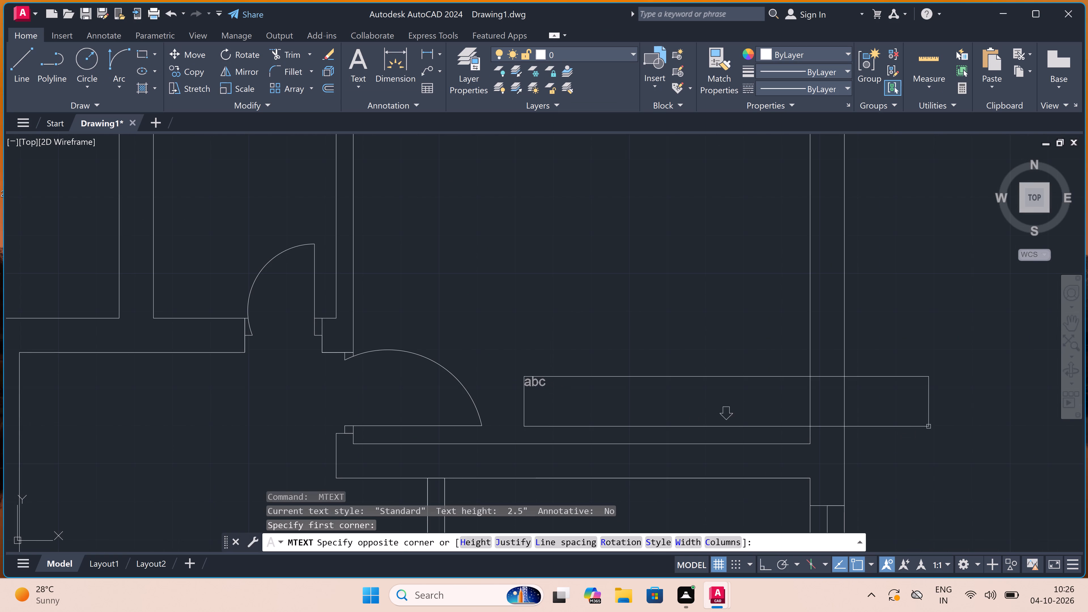
click(956, 411)
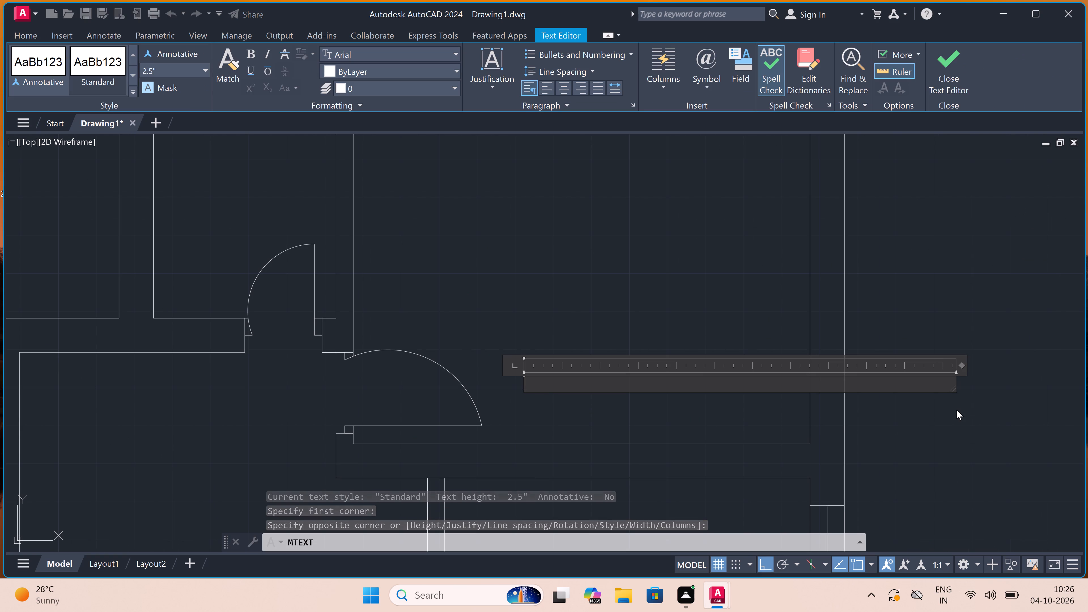
text(BED)
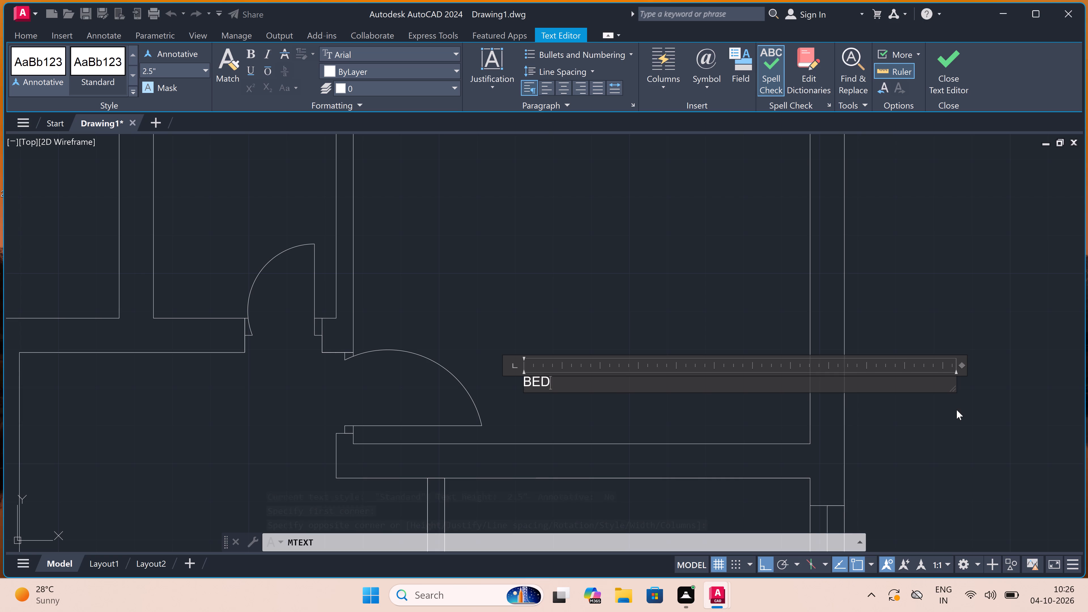
text(ROOM)
key(Return)
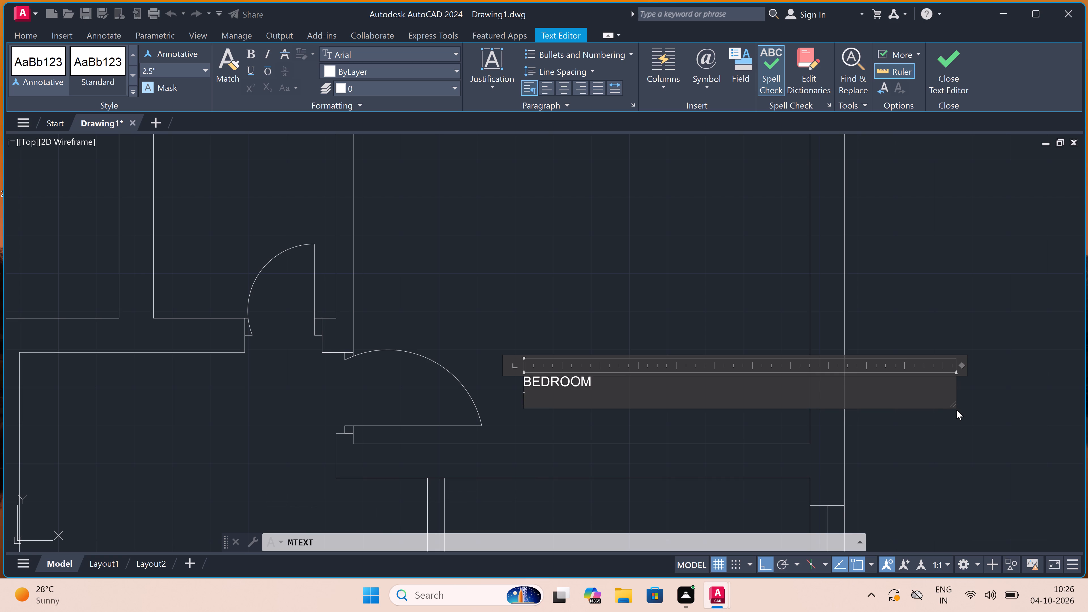
text(10')
text(12)
key(BackSpace)
key(BackSpace)
text(0"X12'0")
click(619, 232)
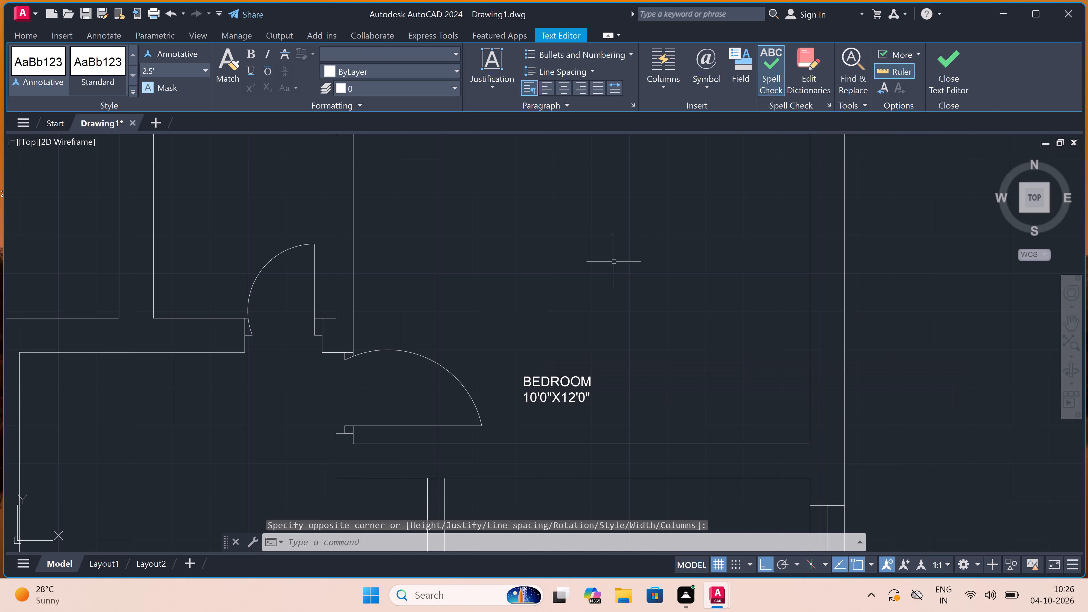
Place multiline text in the first plan's small room below the bedroom with UTILITY as its first line.
scroll(614, 262, down, 4)
key(space)
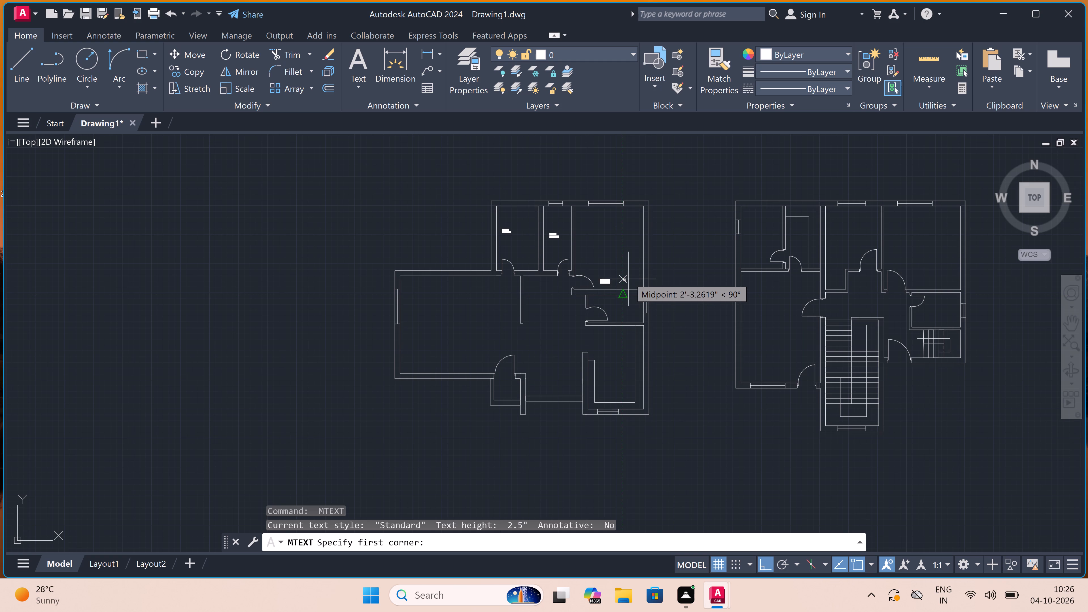
scroll(631, 312, up, 2)
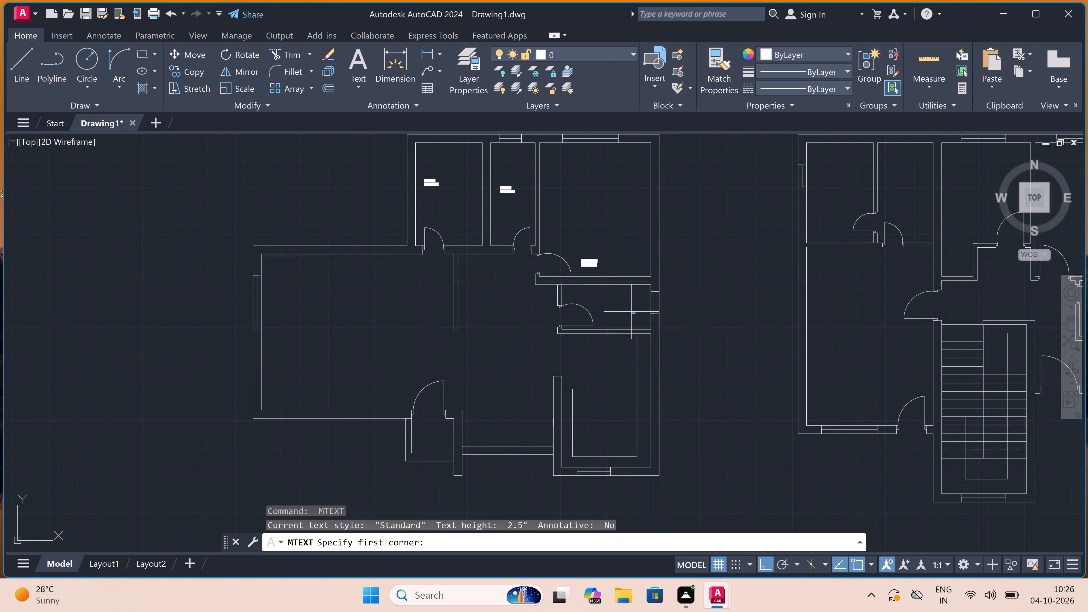
scroll(579, 291, up, 3)
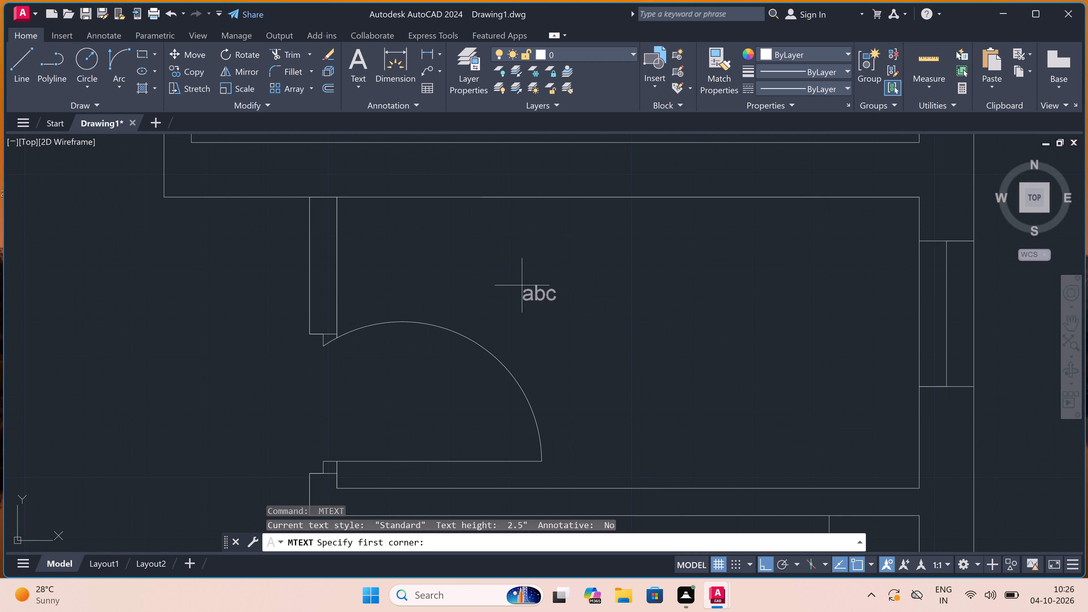
double_click(484, 263)
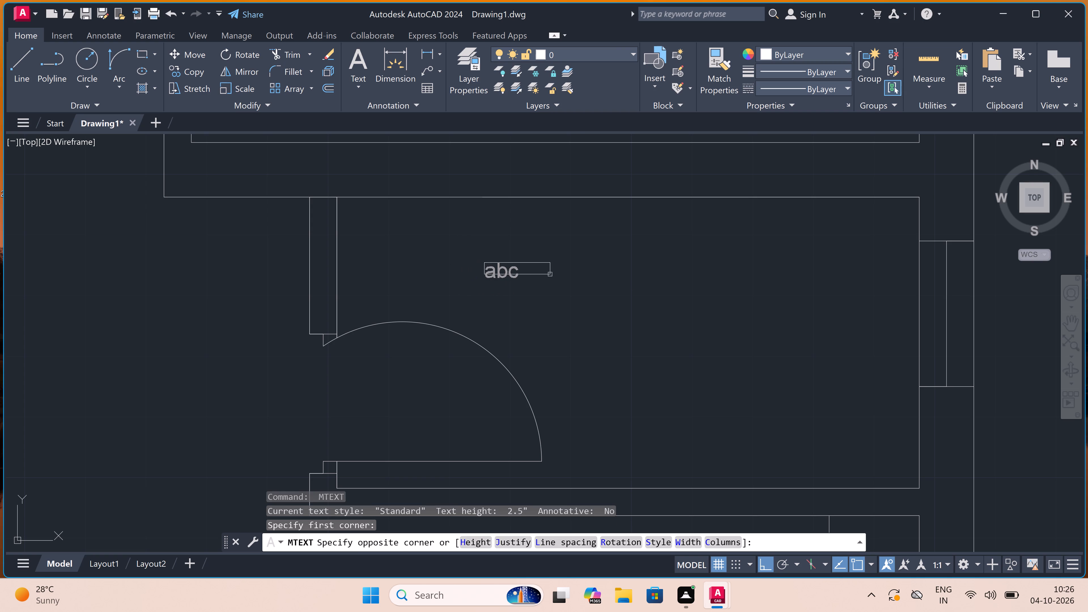
click(847, 299)
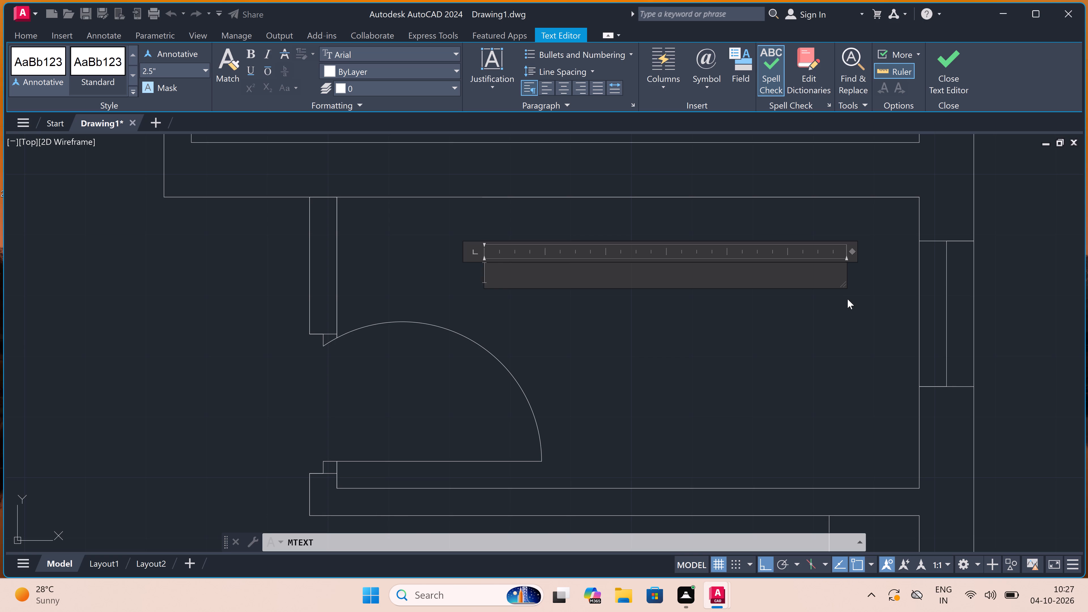
text(UT)
text(ILITY)
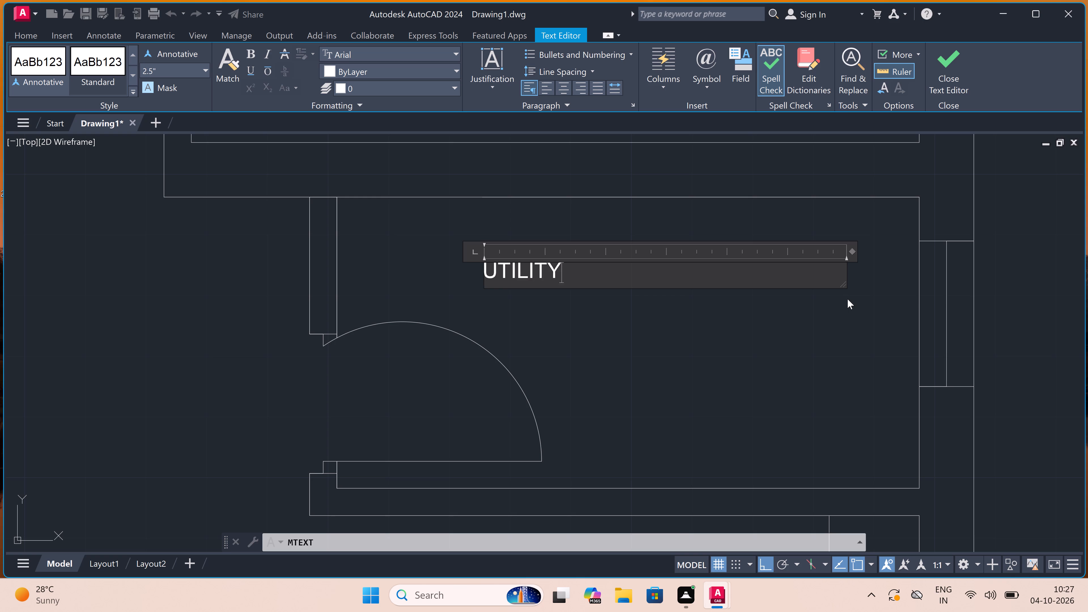
key(Return)
Add the room size 4'0"X8'0" as the second line of the UTILITY label and finish the text.
key(4)
text('0")
text(8'0")
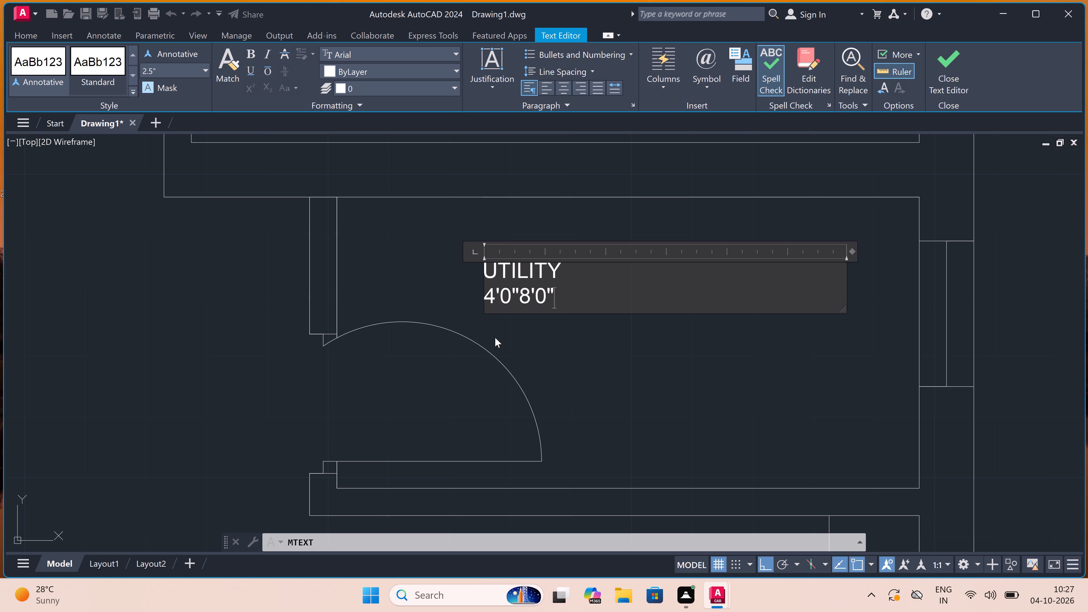
scroll(518, 297, up, 2)
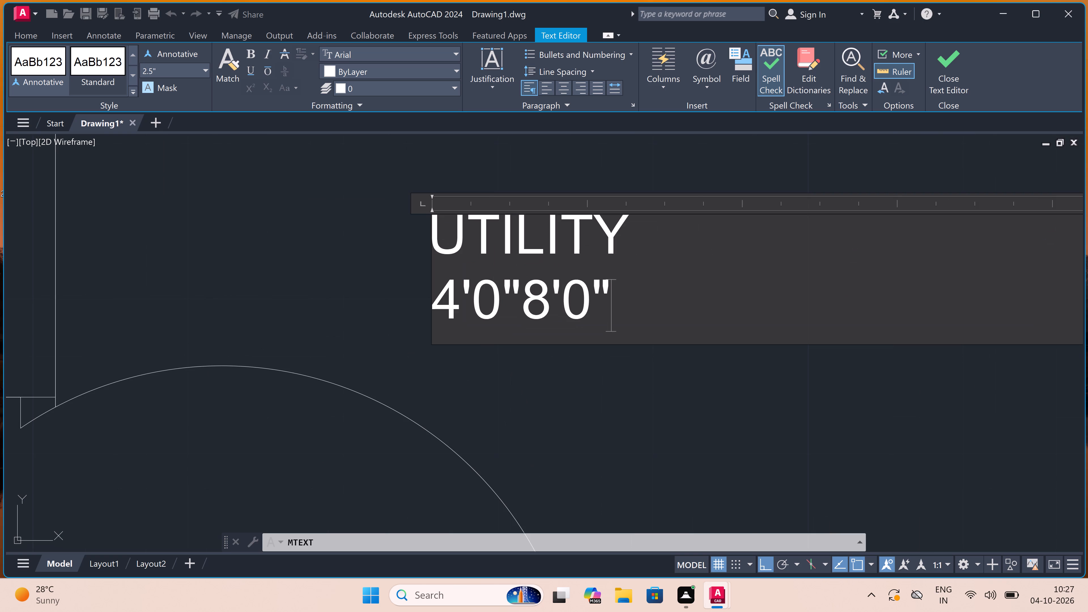
click(516, 289)
key(x)
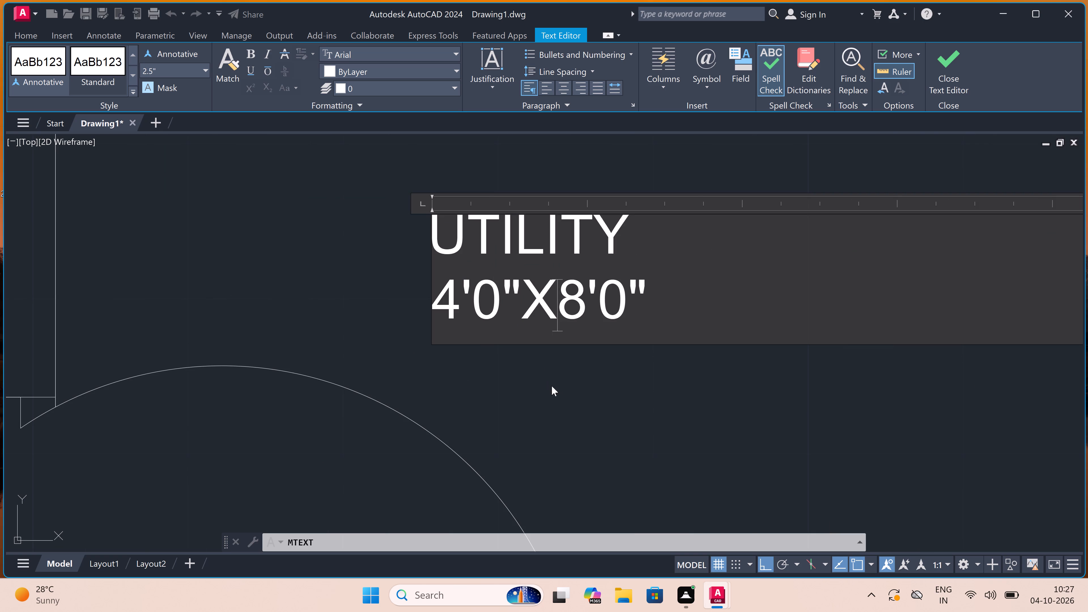
click(556, 367)
Place multiline text in the first plan's room below the utility with KITCHEN as its first line.
scroll(546, 303, down, 2)
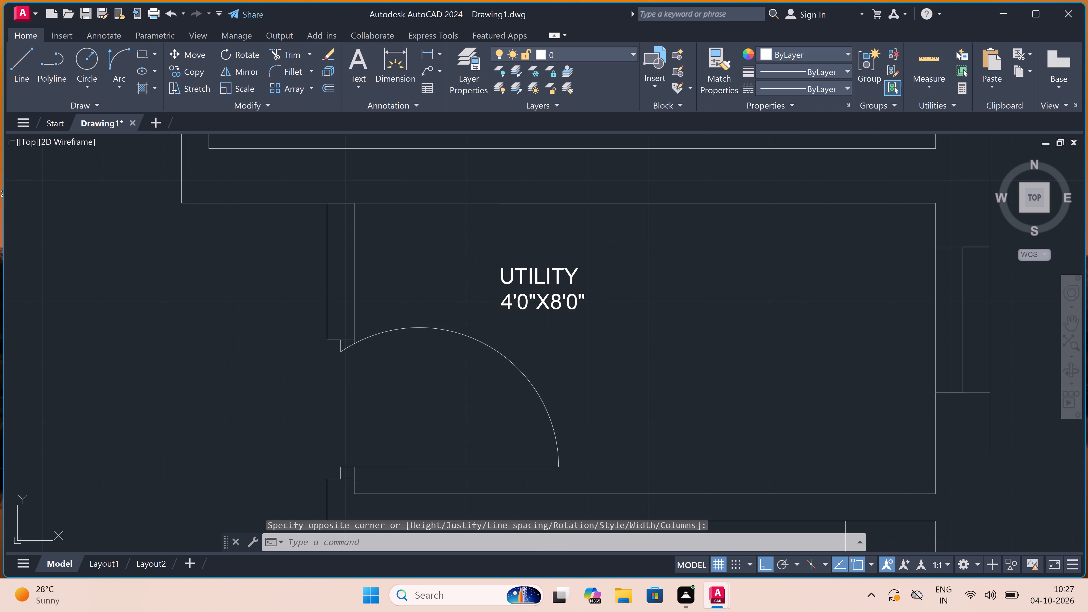
scroll(546, 302, down, 6)
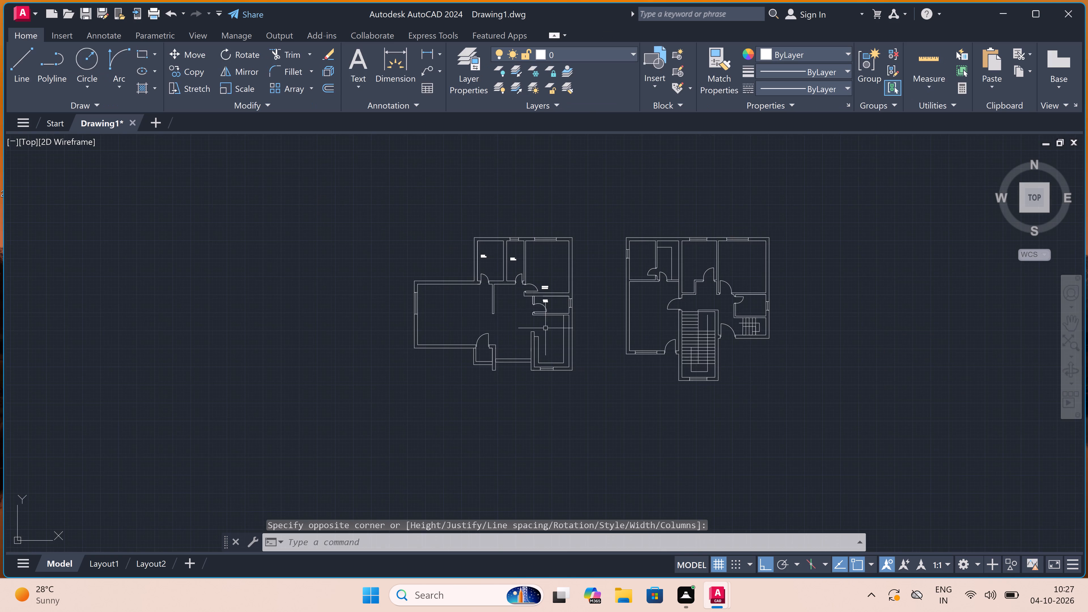
scroll(545, 328, up, 4)
key(space)
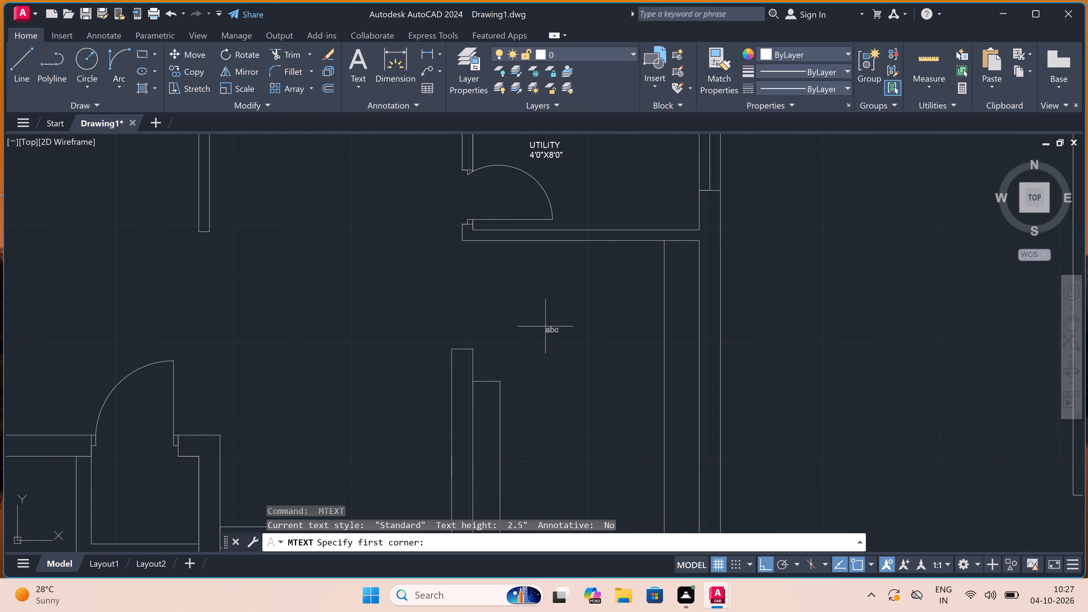
scroll(545, 322, down, 1)
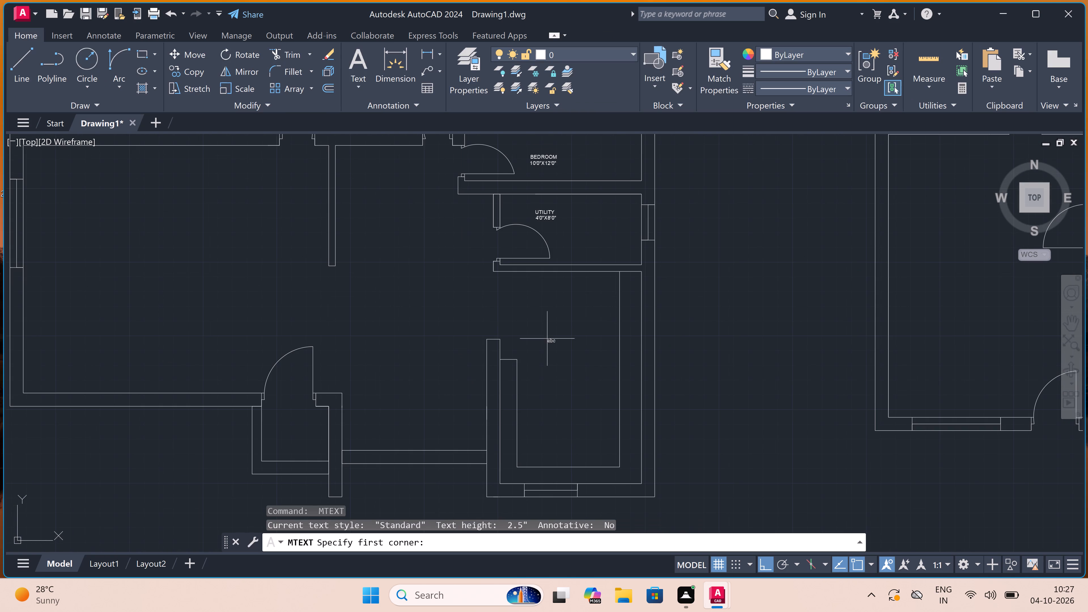
scroll(547, 341, up, 2)
click(546, 339)
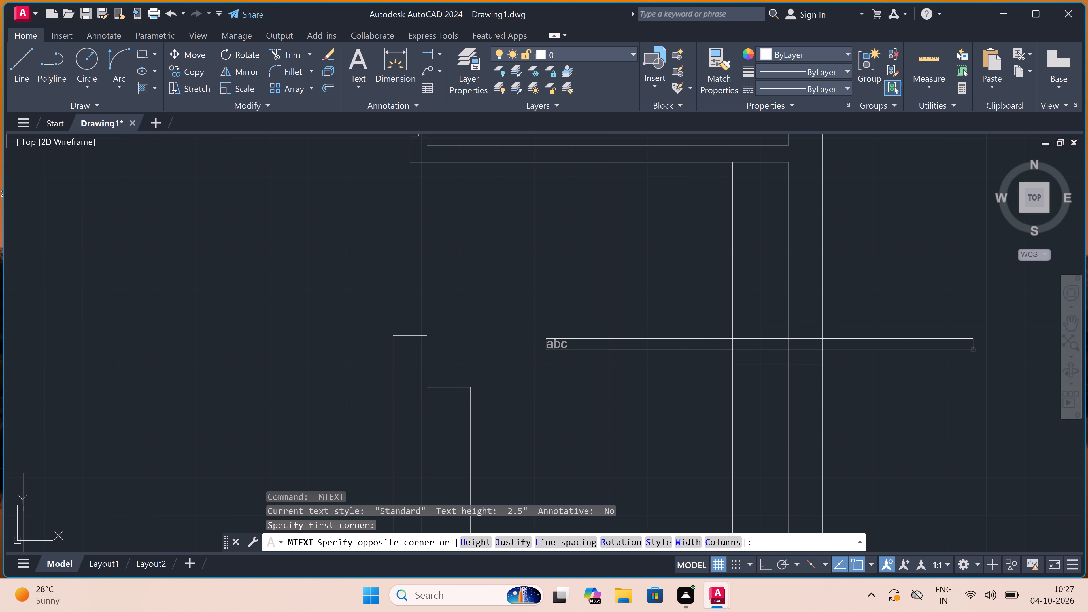
click(973, 350)
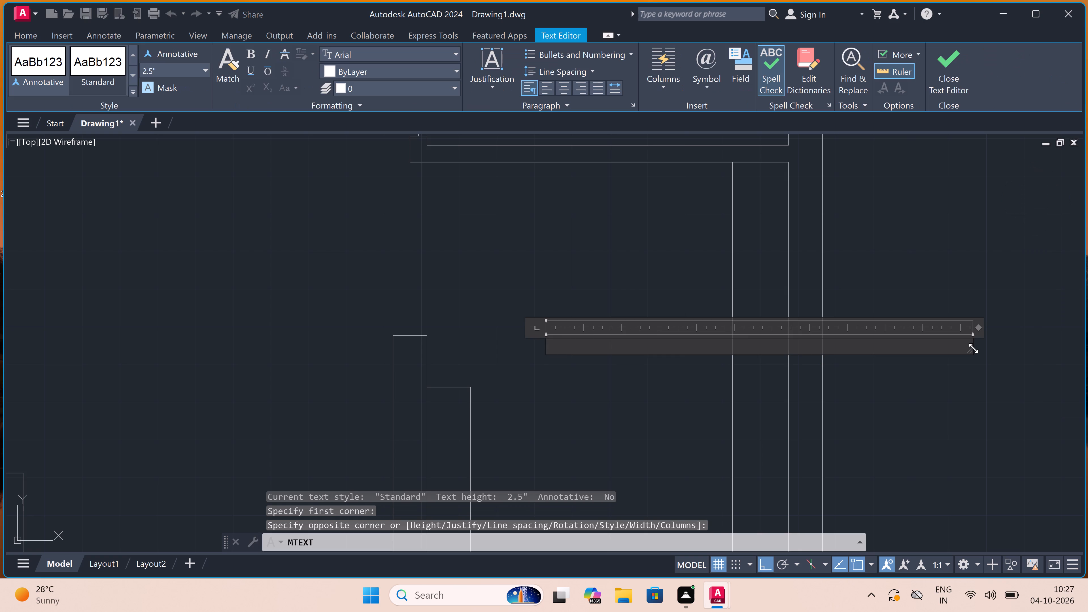
key(k)
key(i)
text(TC)
key(h)
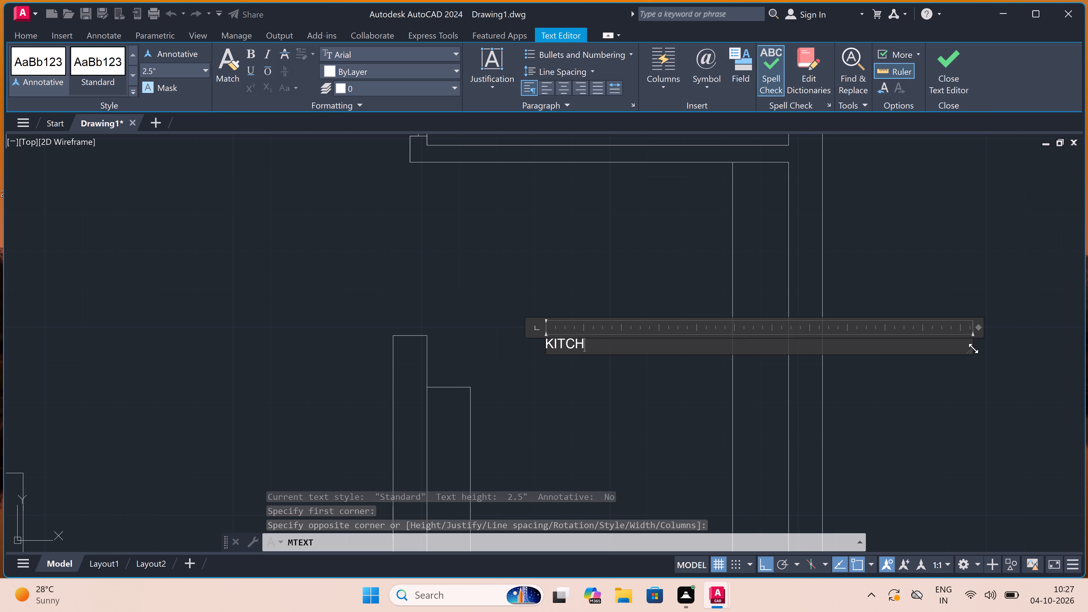
key(e)
key(n)
key(Return)
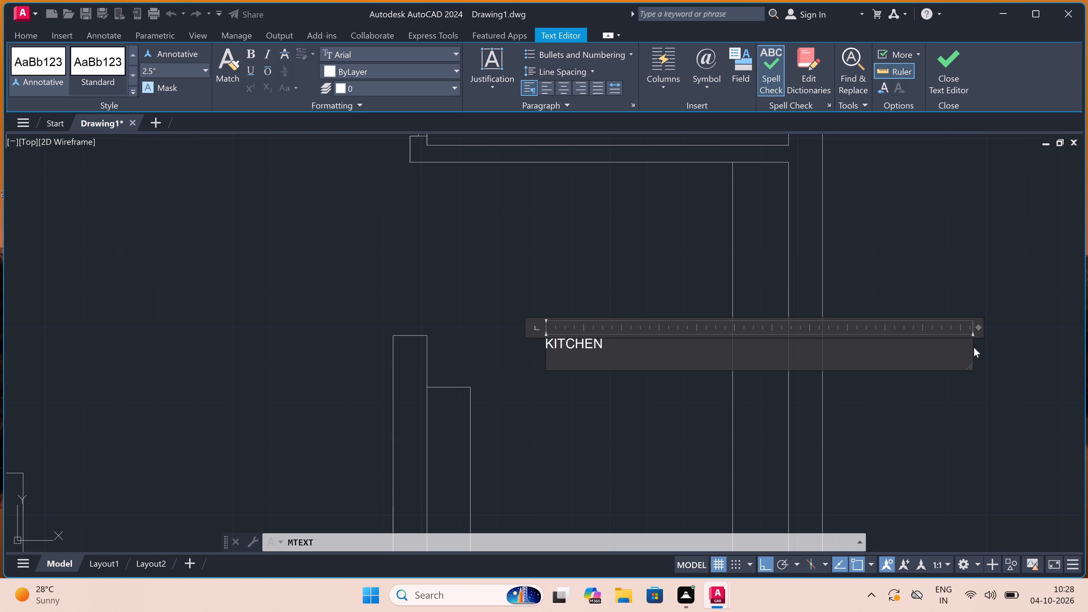
Add the room size 8'0"X12'0" as the second line of the KITCHEN label and finish the text.
text(8'0")
text(X12)
text('0")
click(483, 235)
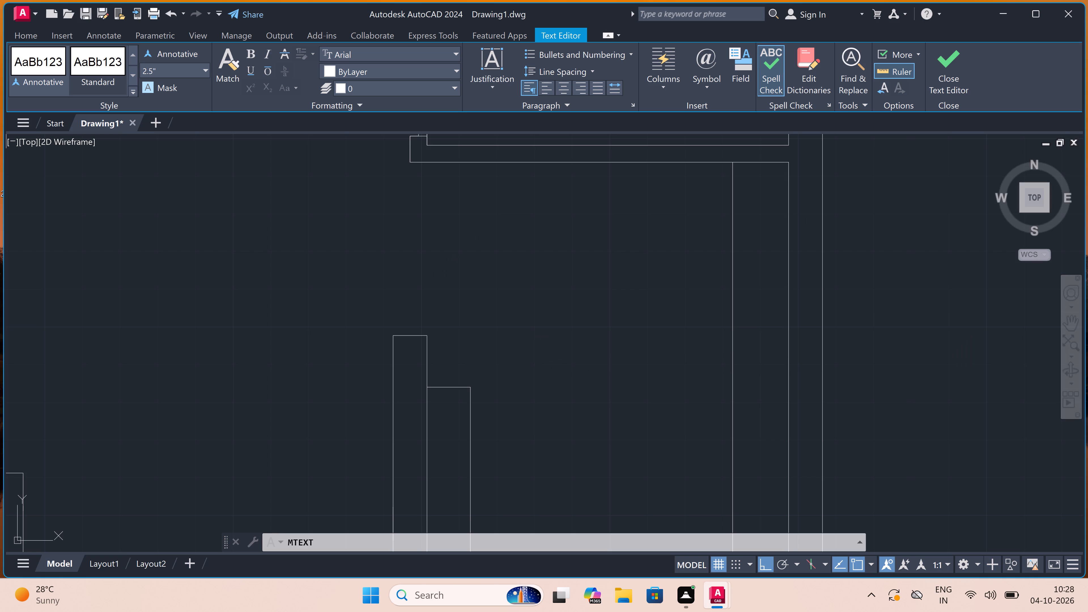
scroll(483, 235, down, 2)
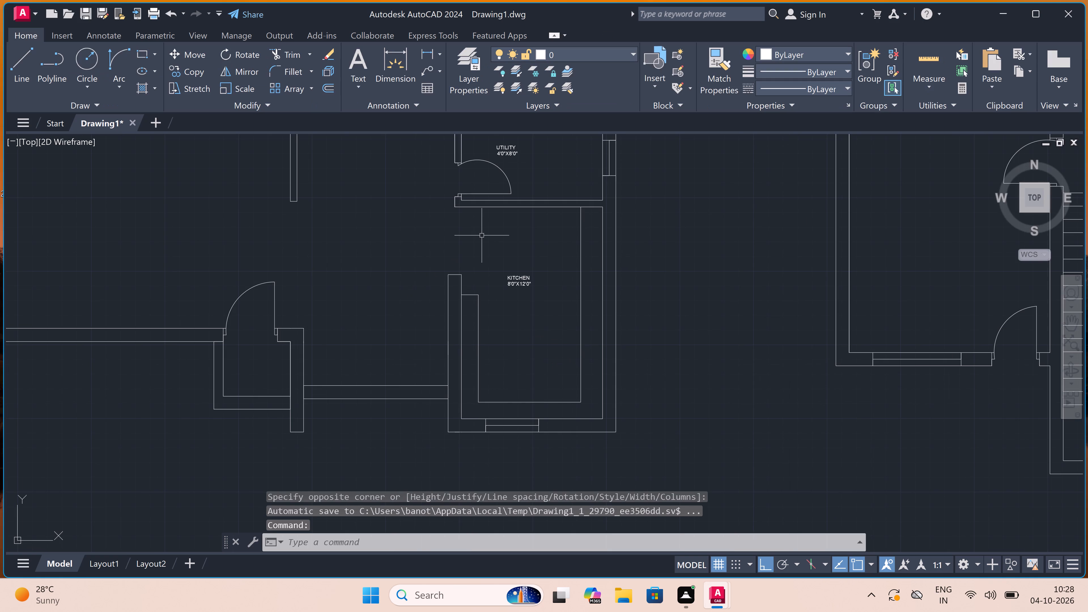
scroll(450, 242, down, 1)
scroll(401, 302, up, 3)
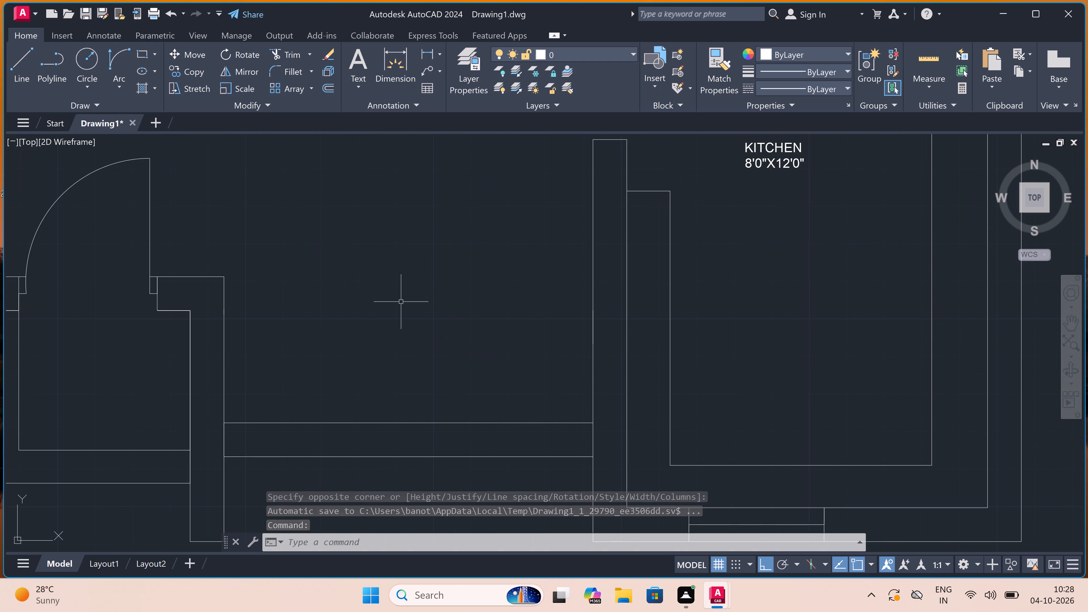
Start a multiline text for the first plan's next room label.
scroll(401, 302, up, 1)
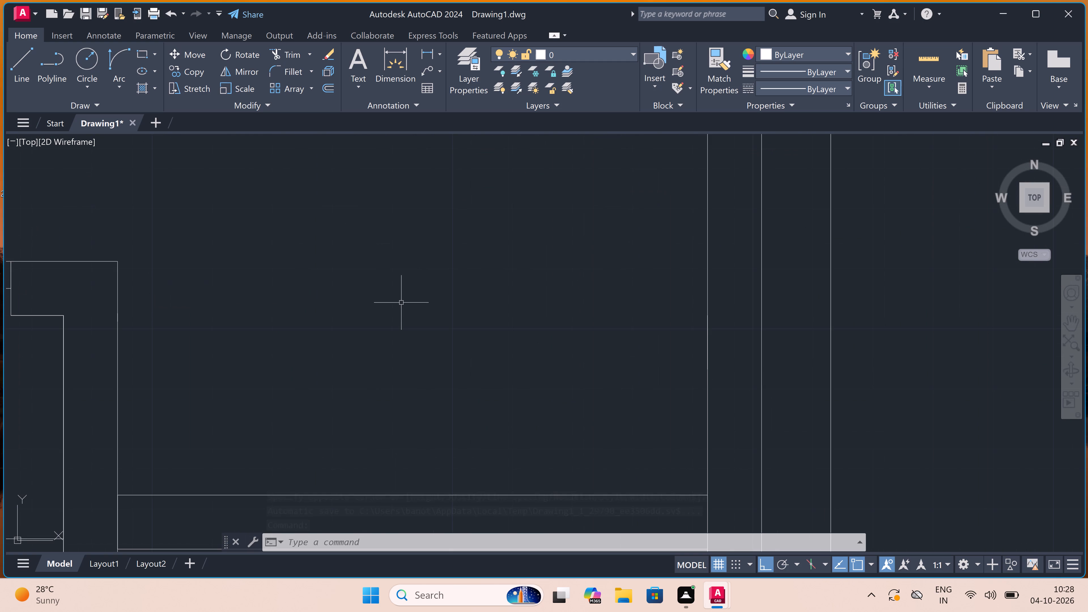
key(space)
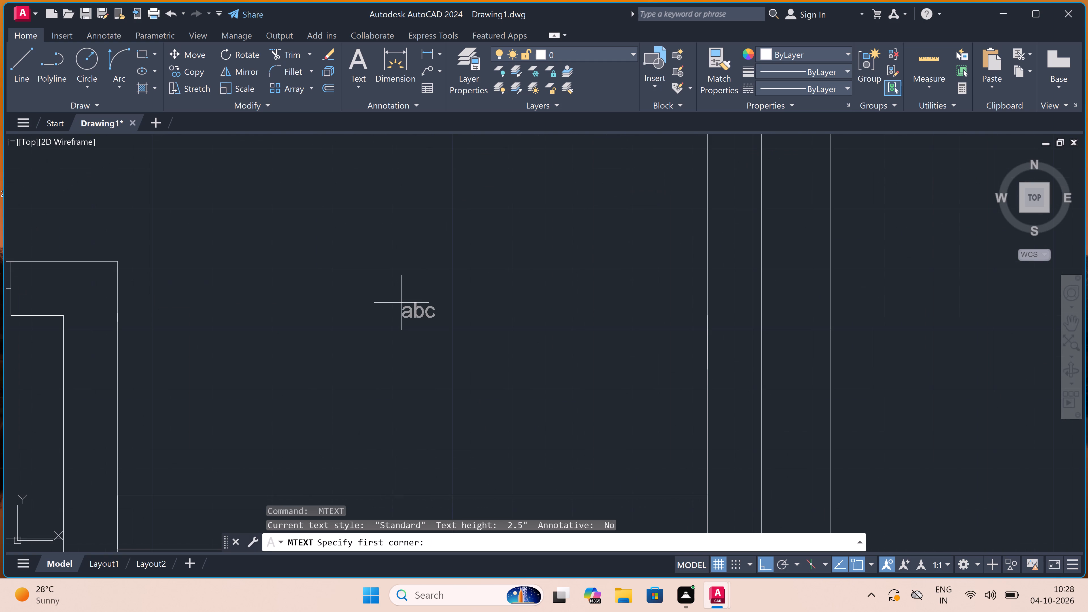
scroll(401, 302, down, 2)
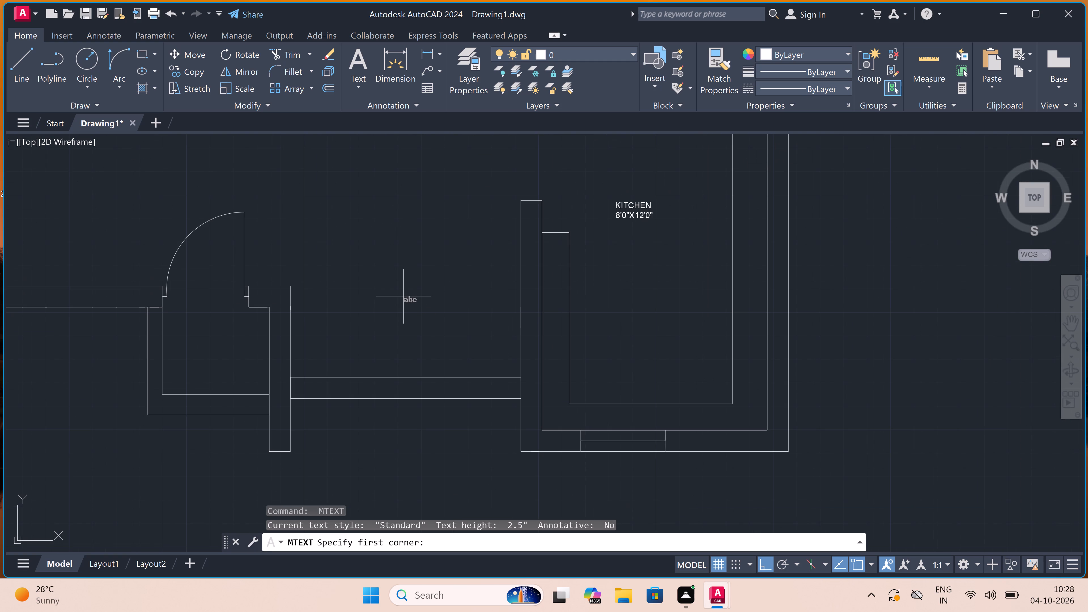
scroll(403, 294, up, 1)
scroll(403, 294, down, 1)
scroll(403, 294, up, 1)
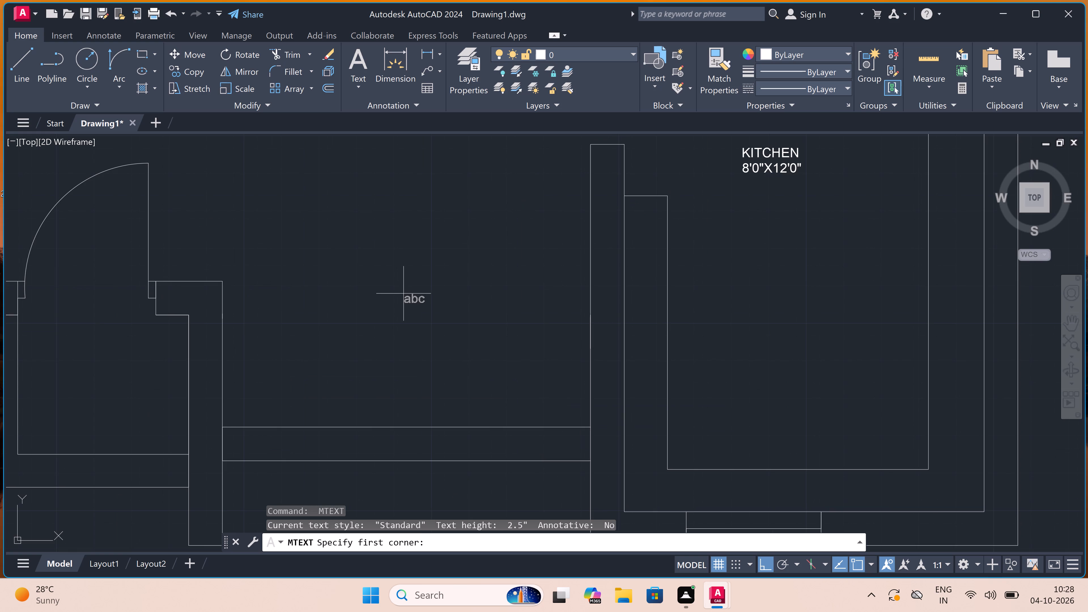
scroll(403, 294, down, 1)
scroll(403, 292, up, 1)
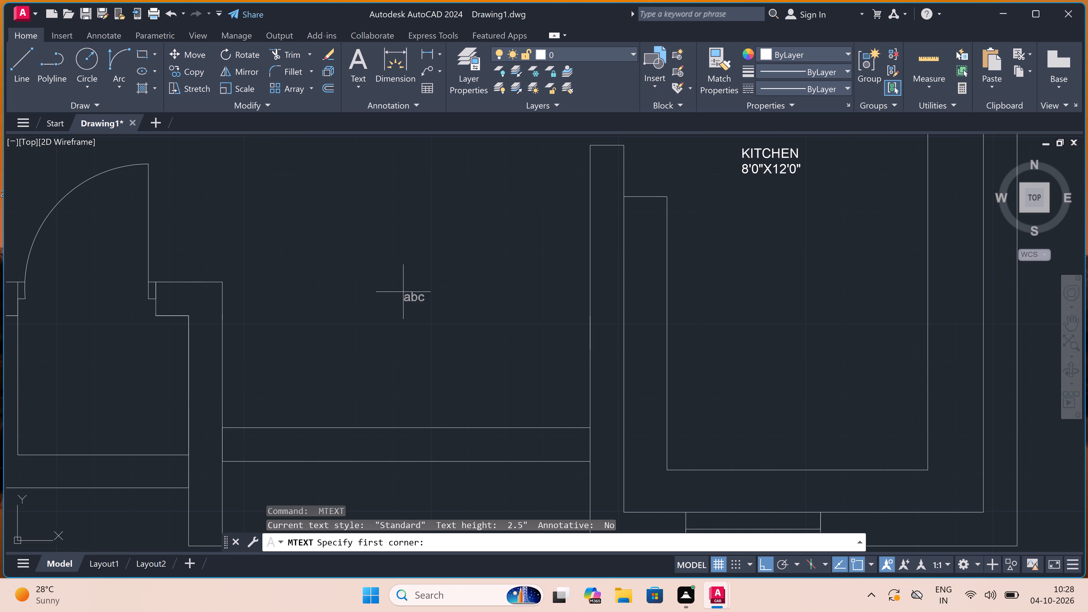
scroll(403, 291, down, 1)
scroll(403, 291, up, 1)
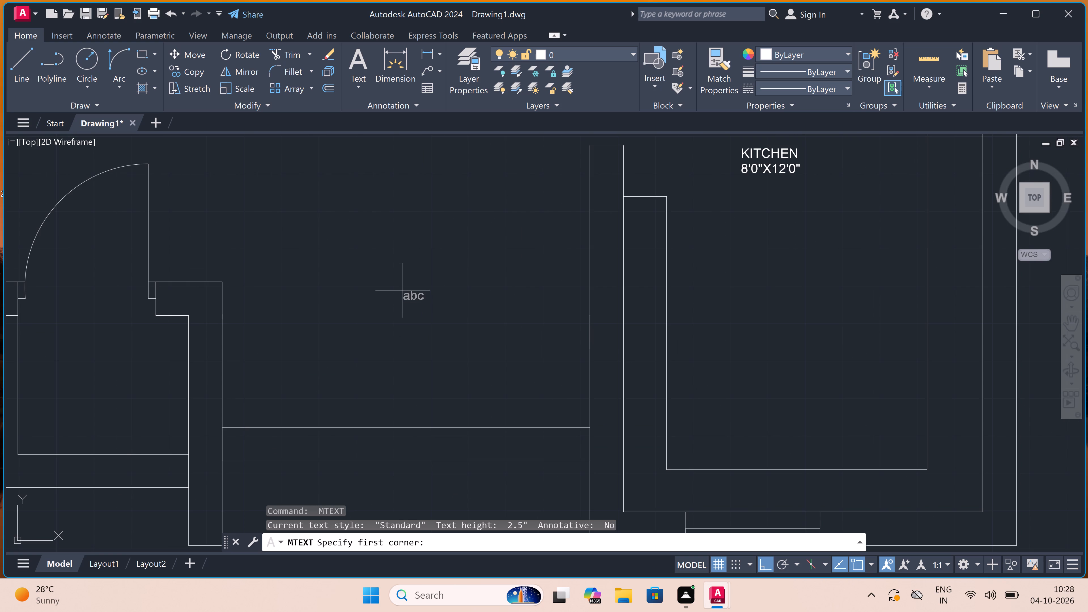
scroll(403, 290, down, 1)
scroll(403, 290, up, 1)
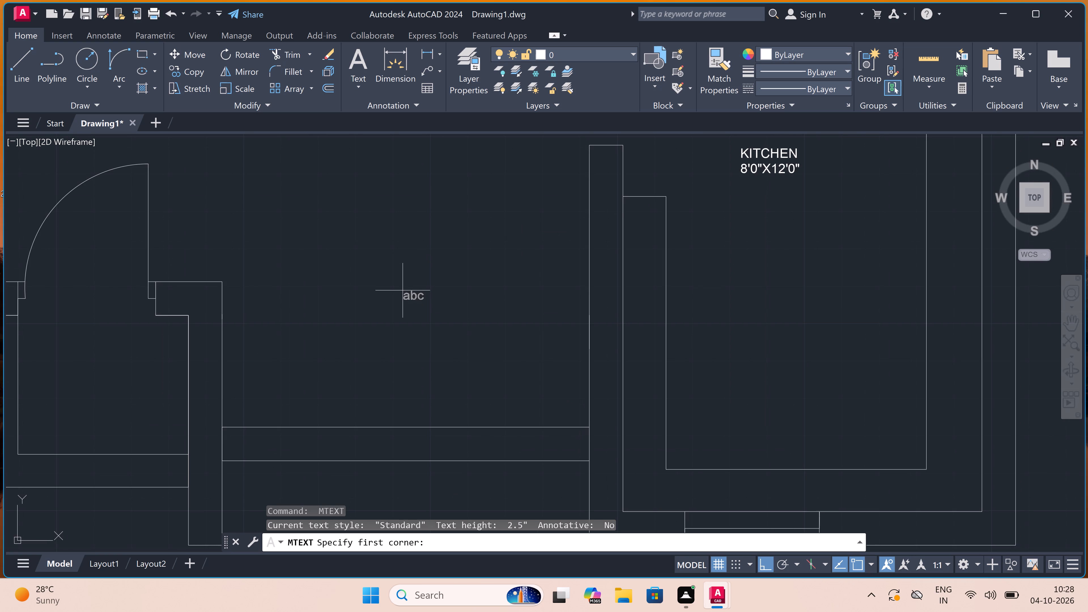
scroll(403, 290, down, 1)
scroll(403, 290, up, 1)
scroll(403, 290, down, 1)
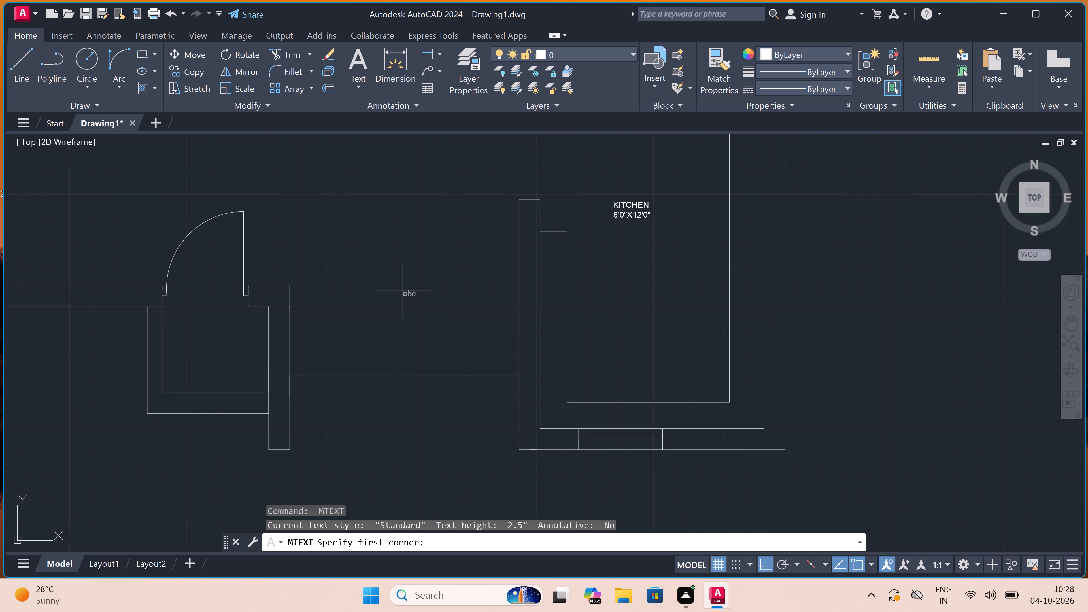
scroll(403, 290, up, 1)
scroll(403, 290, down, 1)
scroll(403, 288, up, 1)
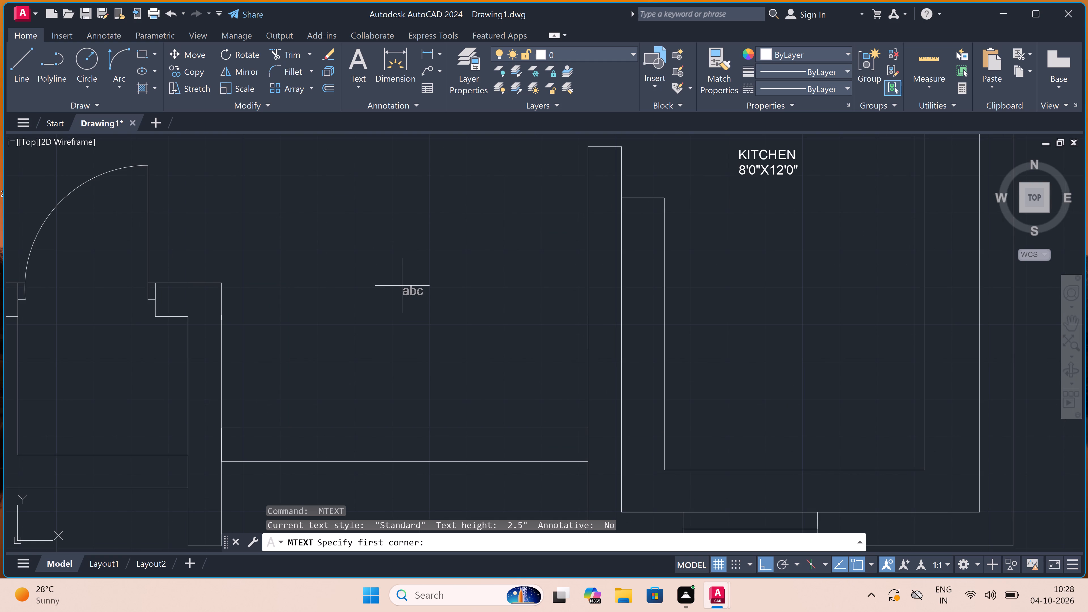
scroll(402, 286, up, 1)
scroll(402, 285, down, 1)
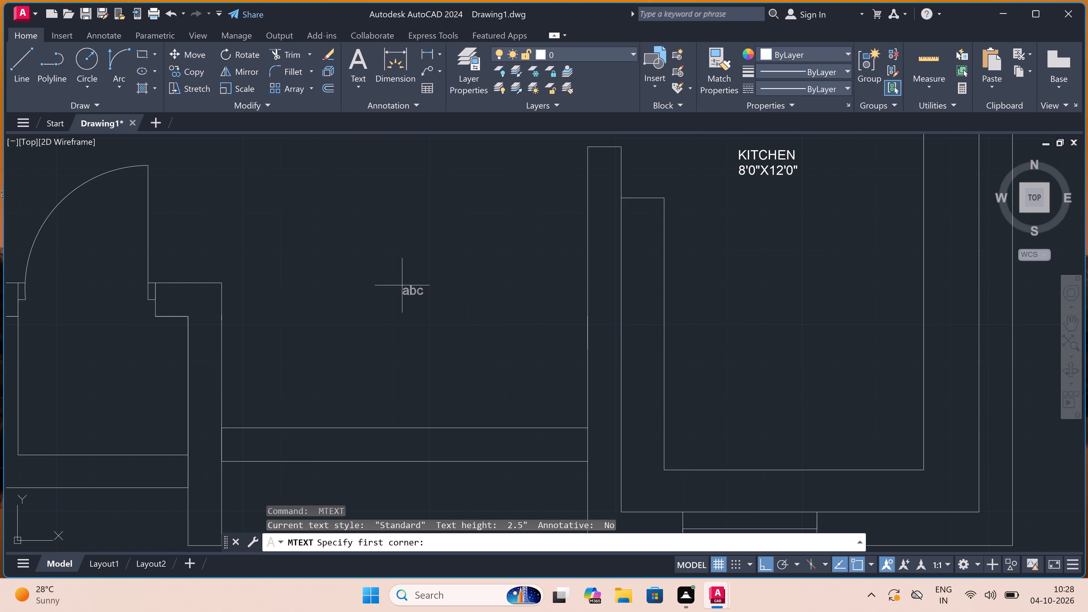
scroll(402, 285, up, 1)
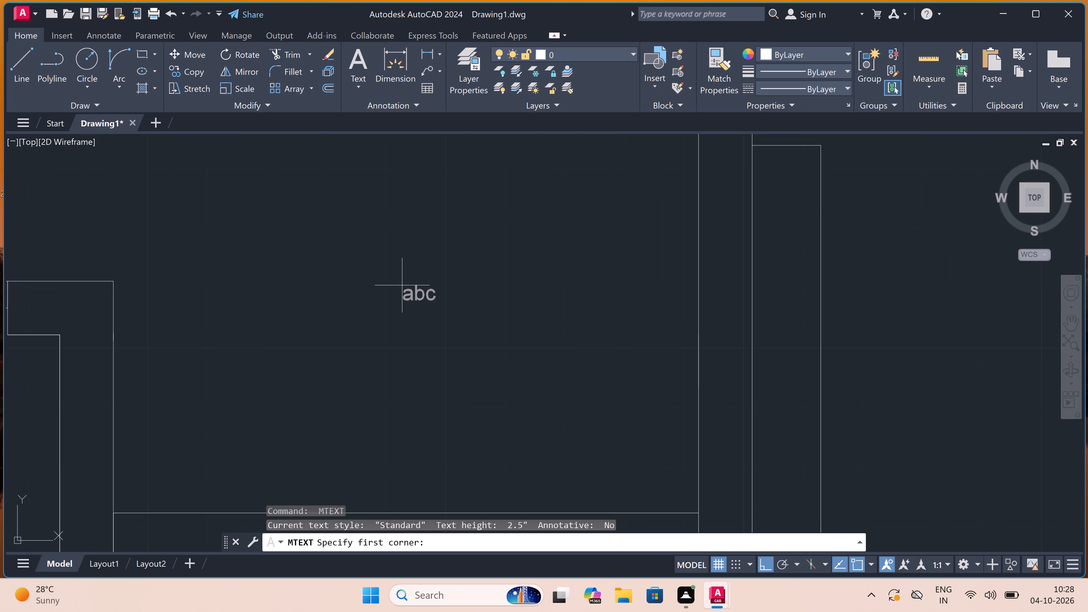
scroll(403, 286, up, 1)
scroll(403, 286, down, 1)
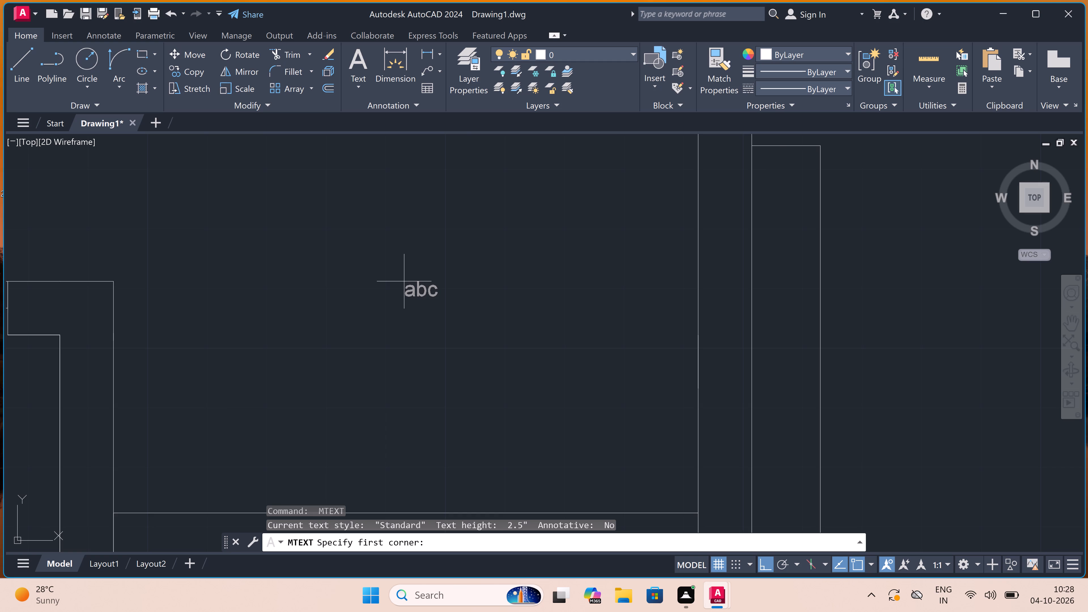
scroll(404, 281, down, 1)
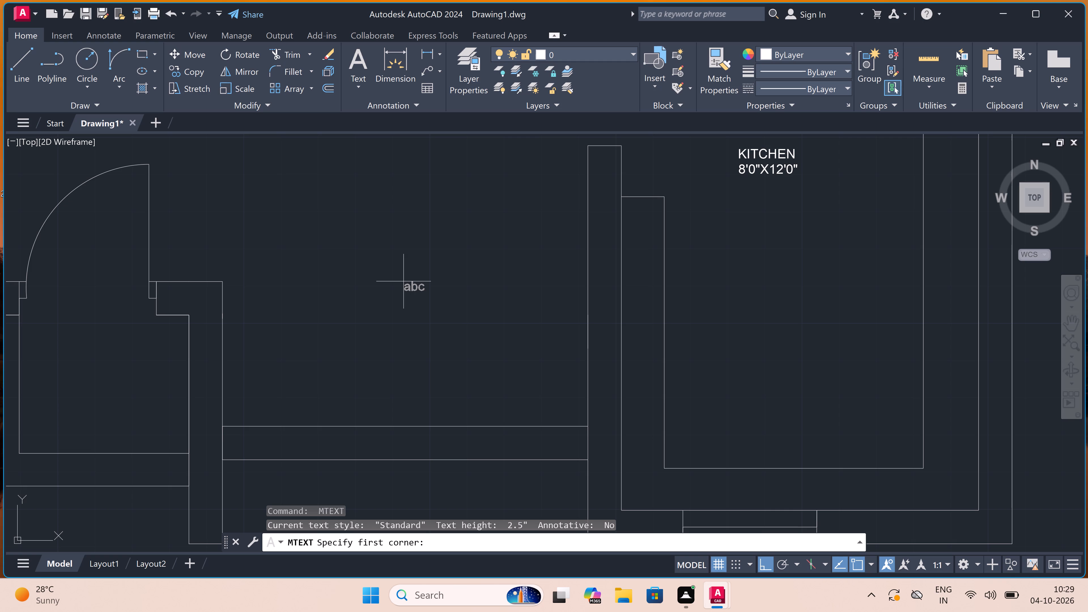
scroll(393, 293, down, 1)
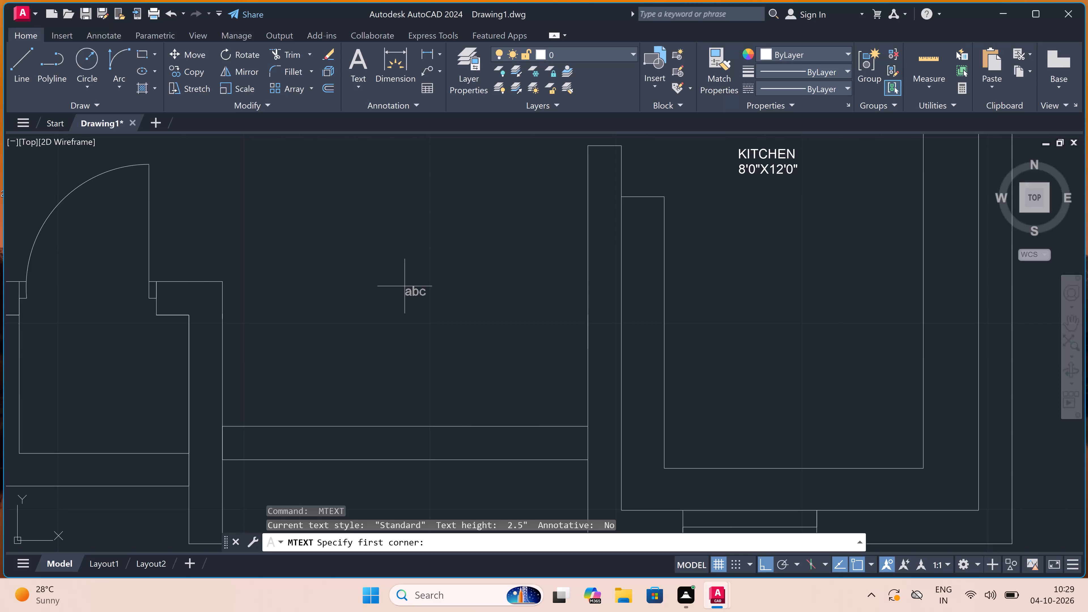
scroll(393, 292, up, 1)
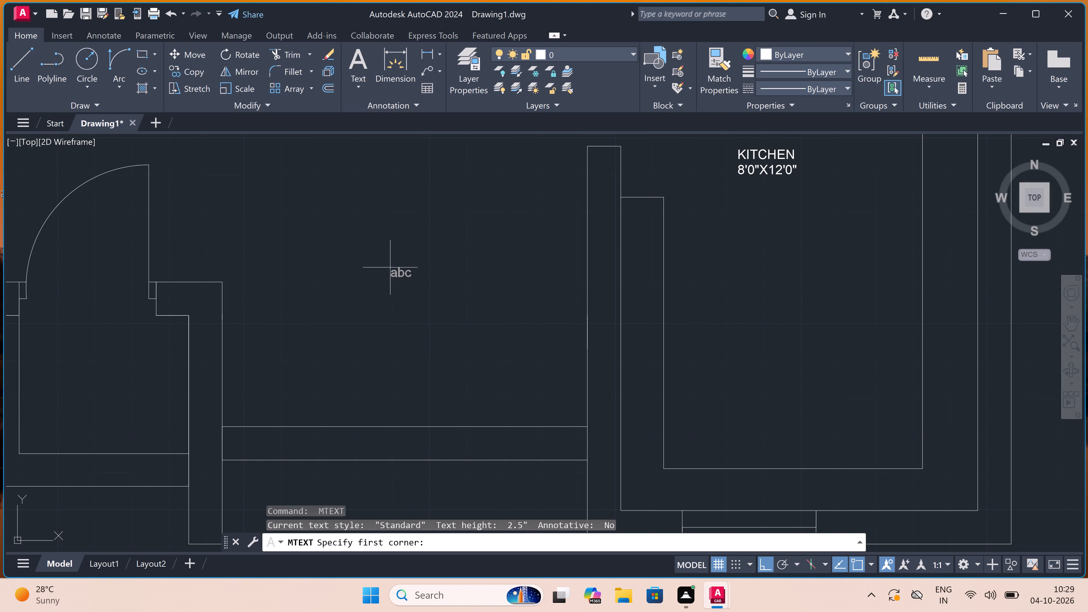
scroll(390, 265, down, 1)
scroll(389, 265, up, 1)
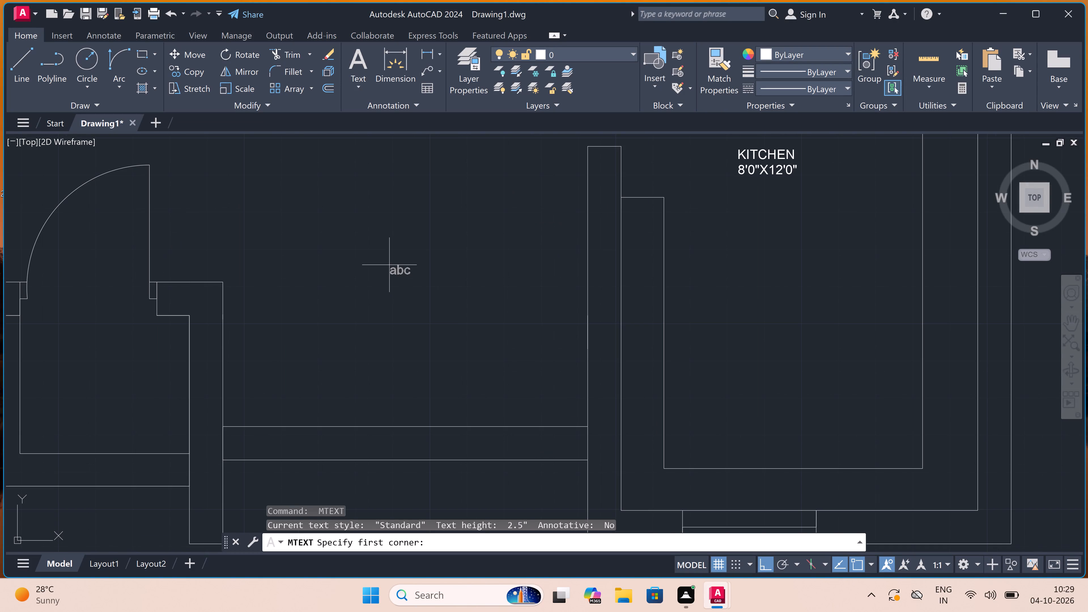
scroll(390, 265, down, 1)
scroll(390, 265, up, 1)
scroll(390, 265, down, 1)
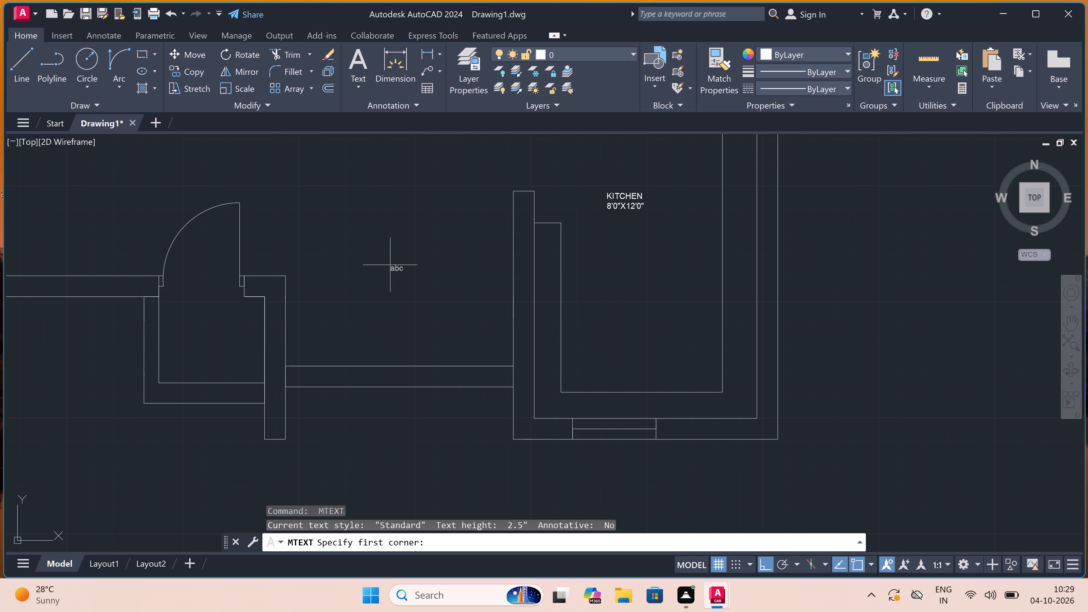
Place the multiline text box in the first plan's large west room, starting near its windowed outer wall.
scroll(390, 265, down, 1)
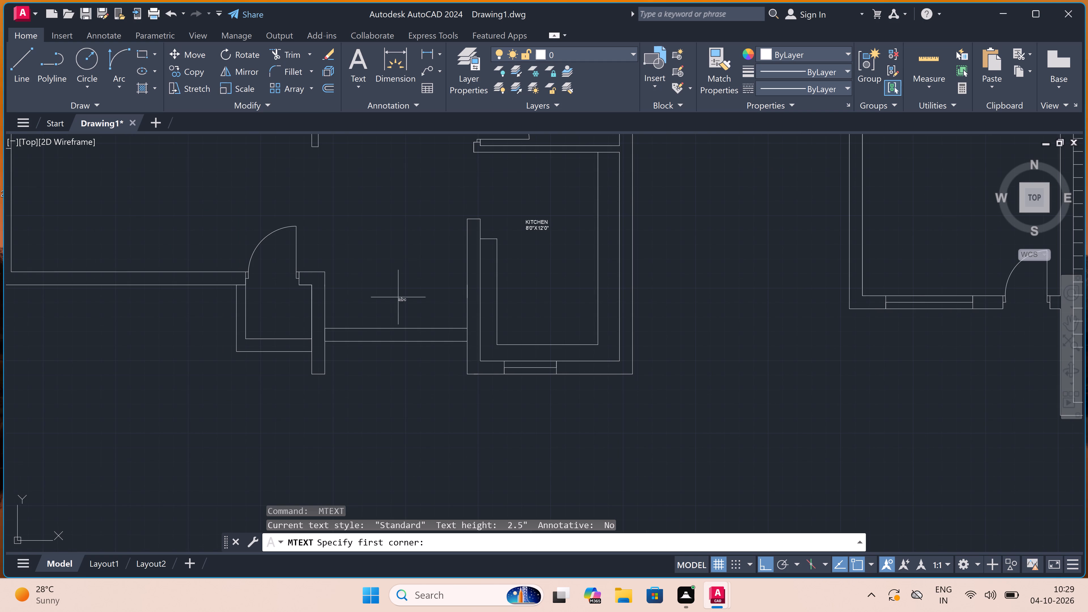
scroll(493, 360, down, 3)
scroll(489, 260, up, 1)
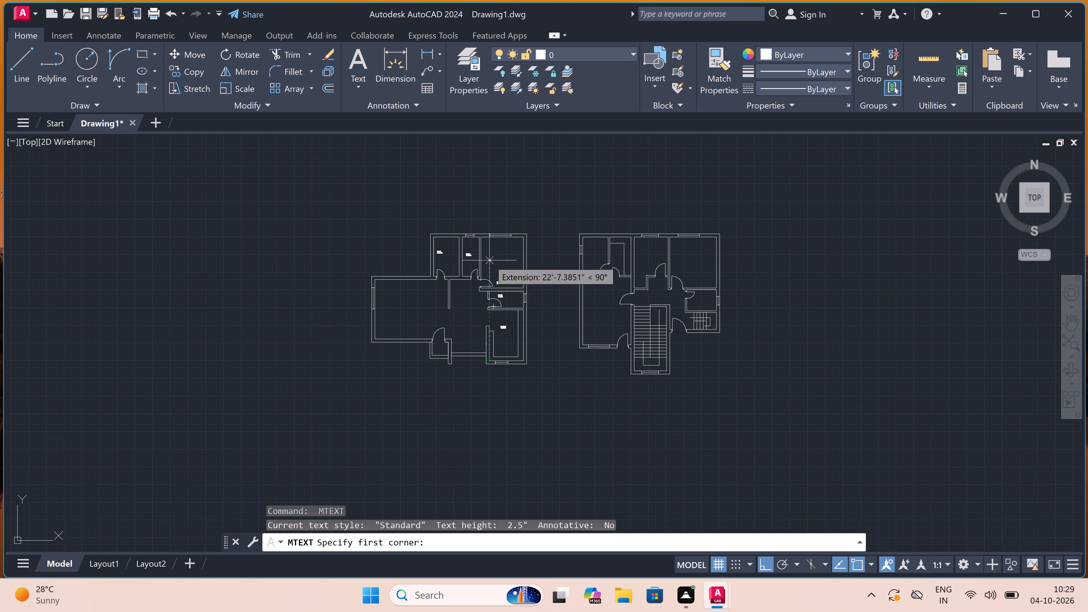
scroll(429, 322, up, 2)
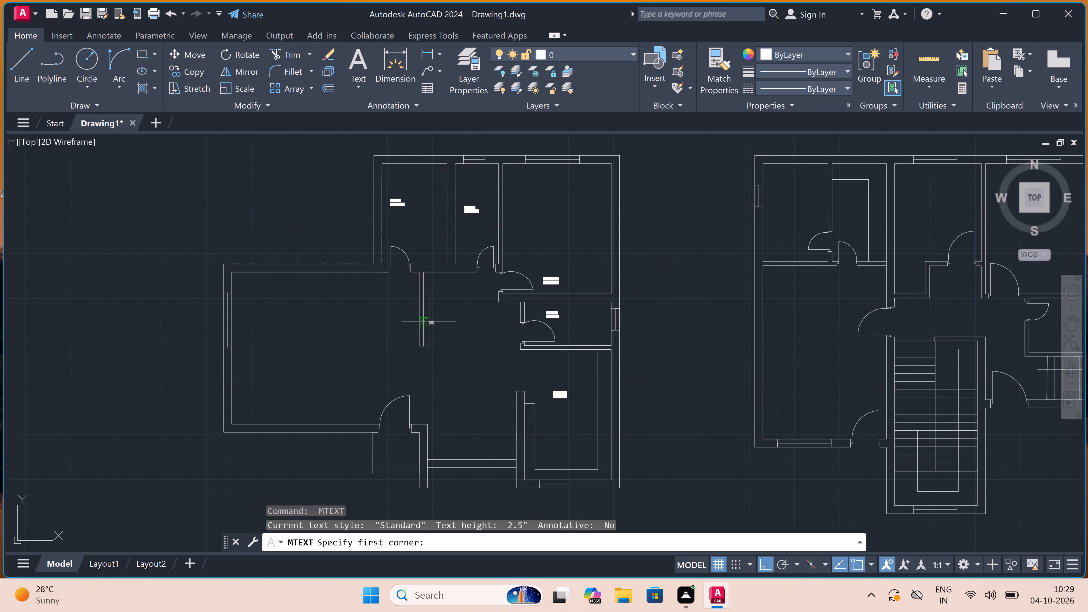
scroll(429, 322, down, 2)
scroll(329, 330, up, 2)
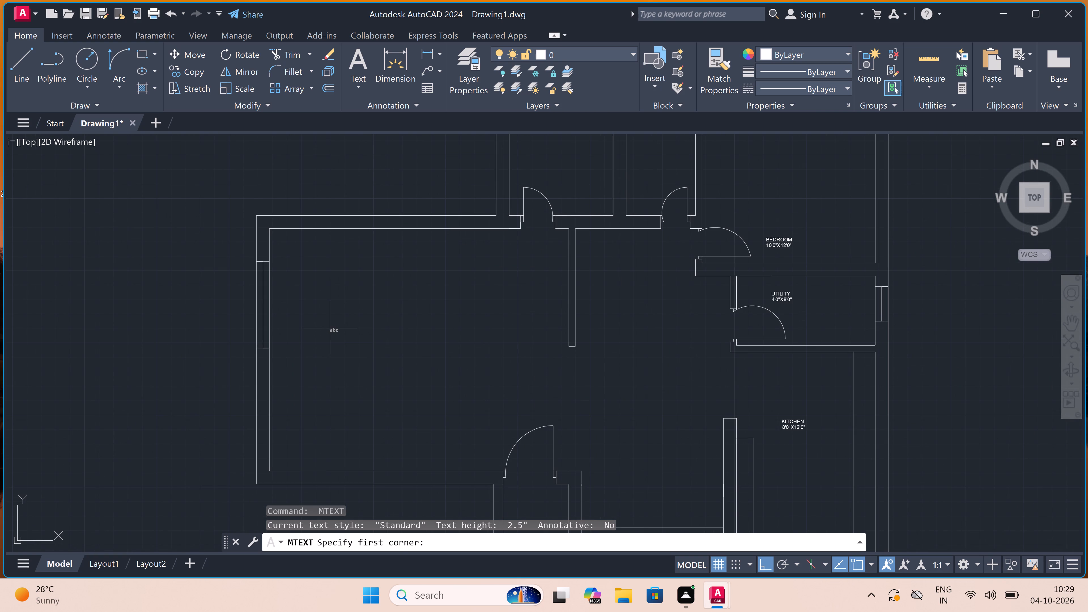
click(329, 328)
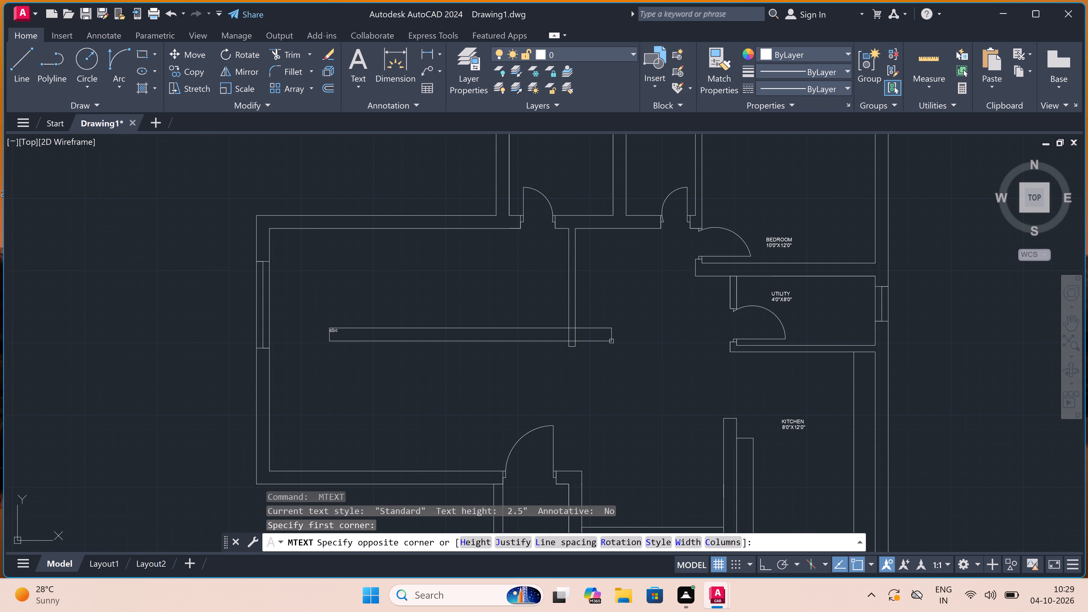
double_click(619, 339)
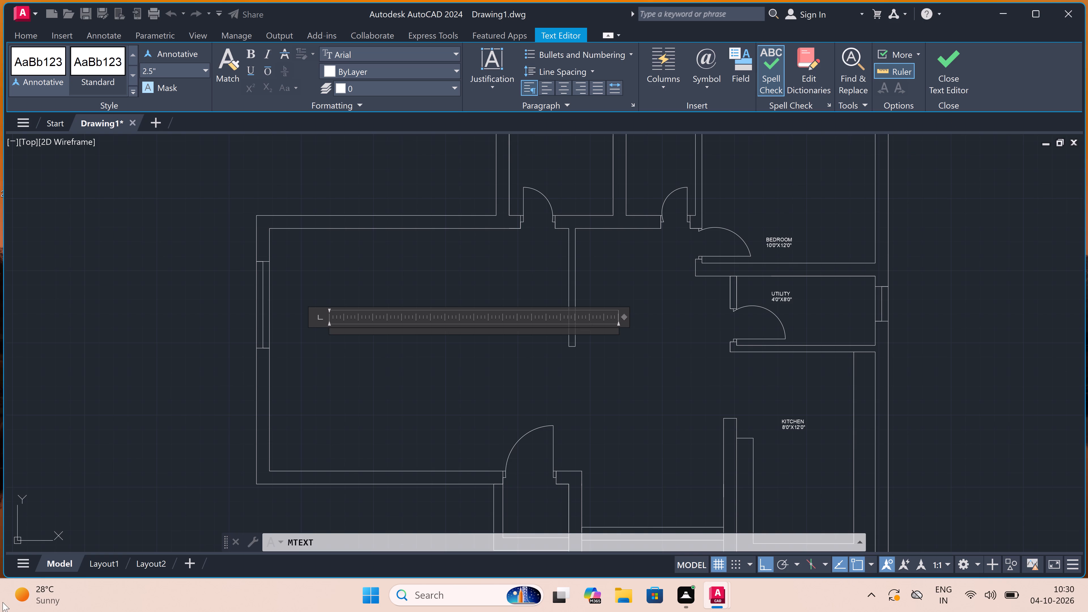
Enter LIVING ROOM as the first line of the large west room's label.
scroll(513, 329, down, 4)
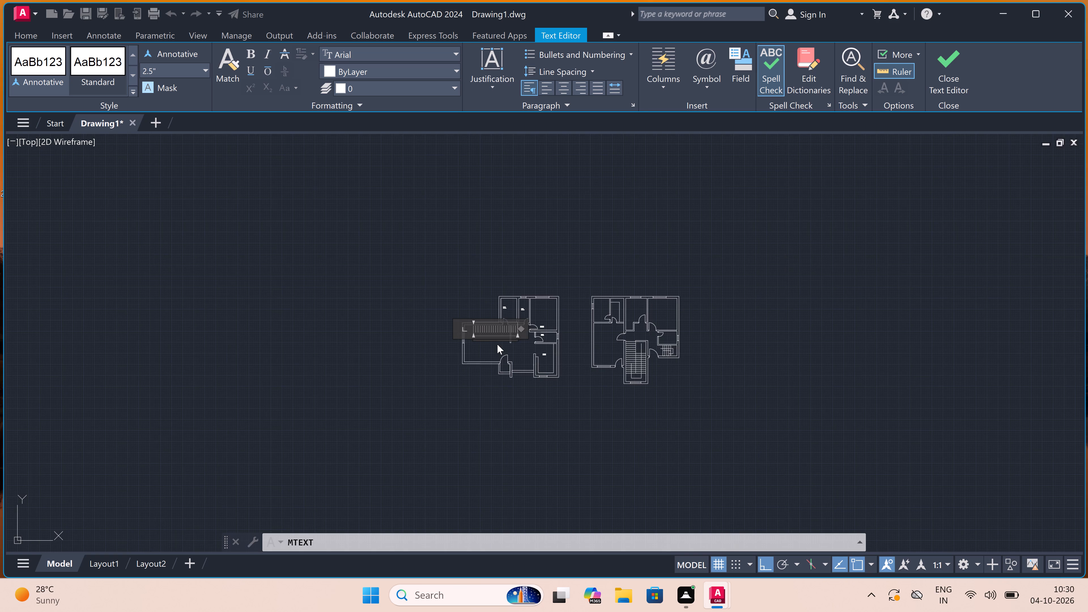
scroll(497, 344, up, 1)
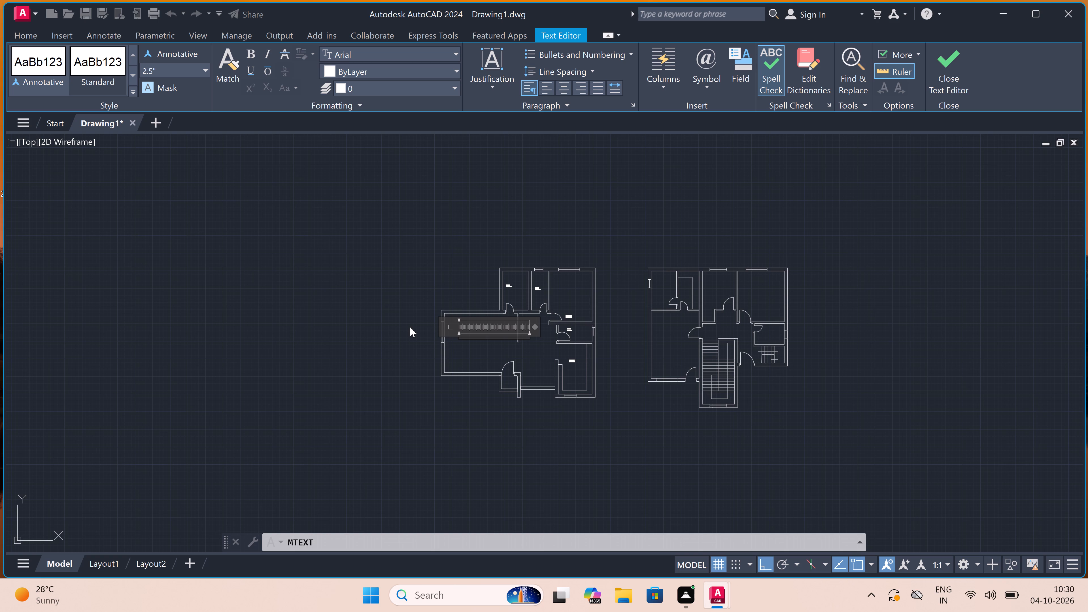
scroll(411, 325, up, 2)
scroll(530, 363, down, 1)
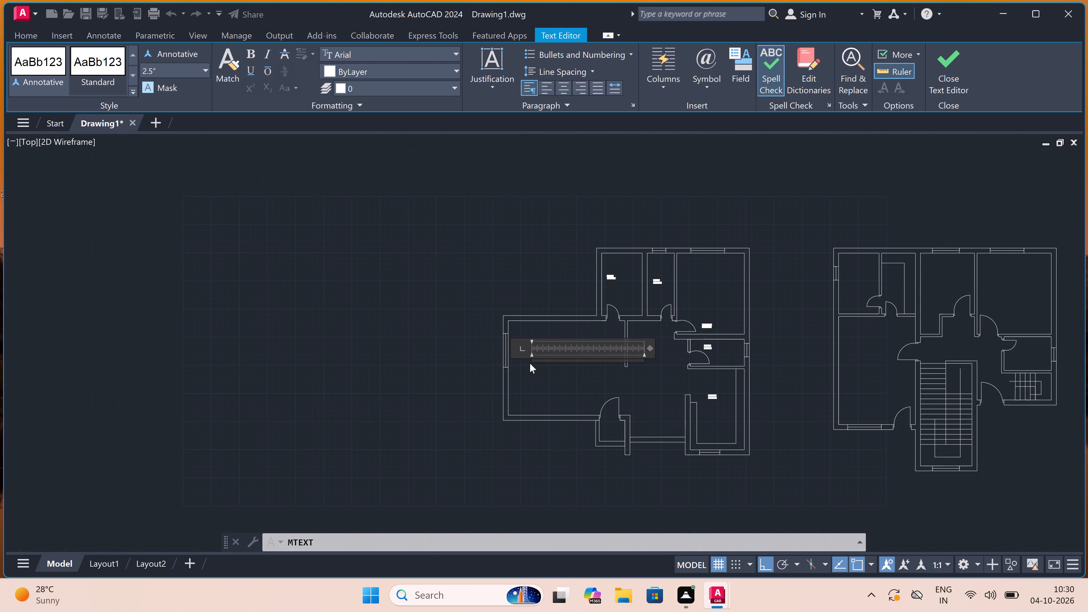
scroll(540, 362, up, 3)
scroll(581, 354, down, 2)
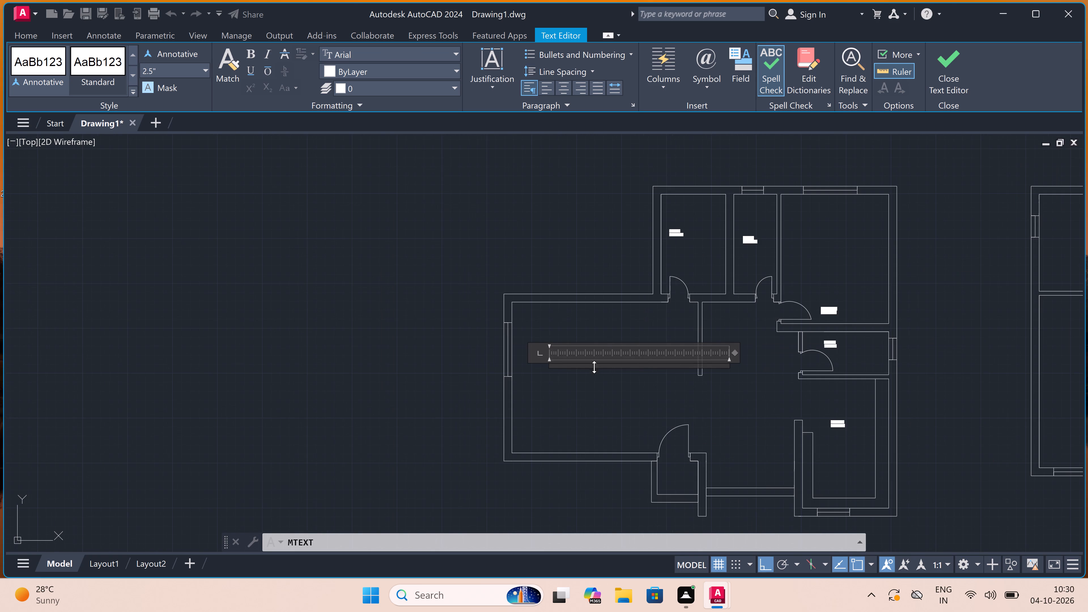
scroll(652, 370, up, 3)
scroll(652, 370, down, 2)
scroll(652, 370, up, 2)
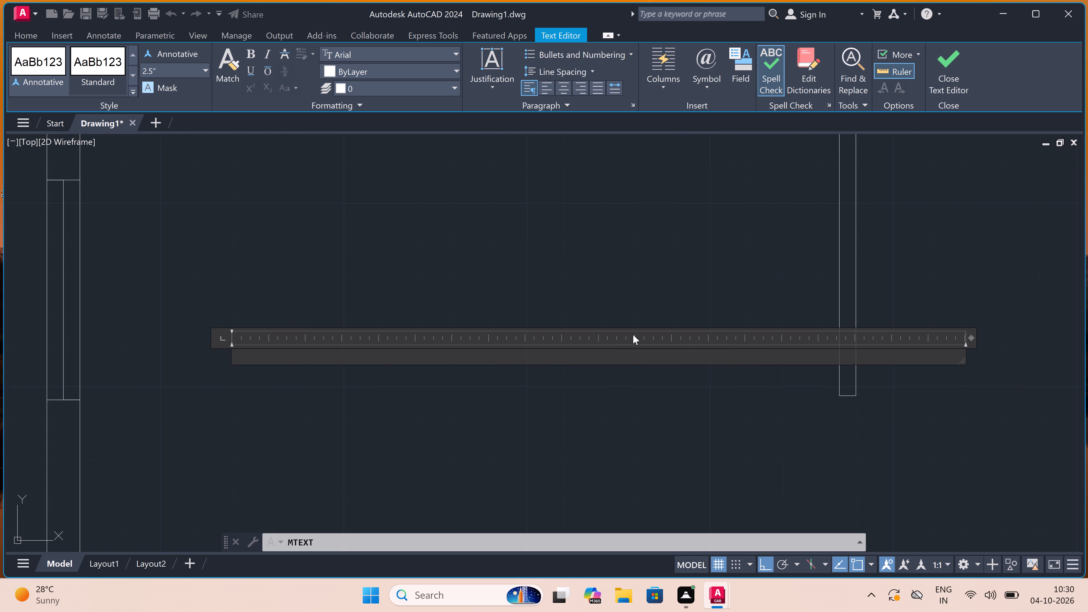
text(LI)
text(VING)
key(space)
text(ROOM)
key(Return)
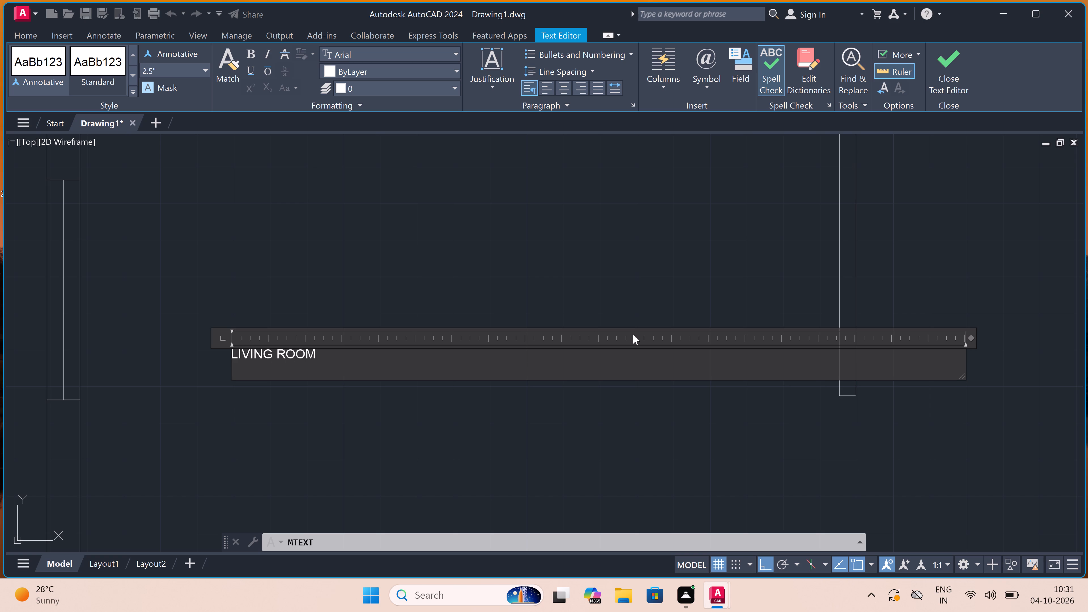
Add the room size 14'X22' as the second line of the LIVING ROOM label and finish the text.
text(14)
text('X)
text(22)
key(apostrophe)
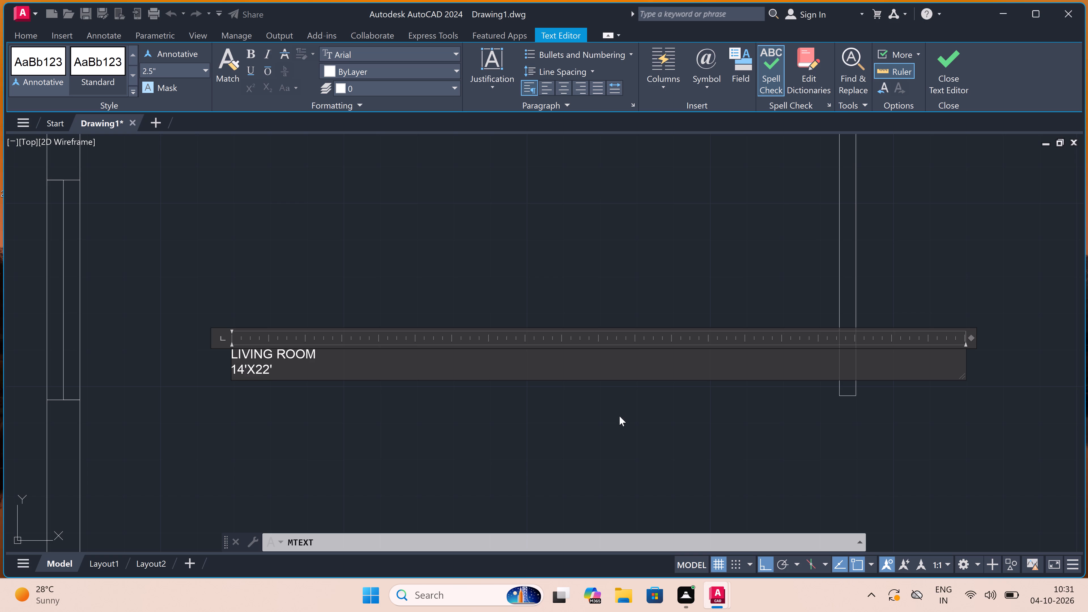
double_click(619, 416)
scroll(651, 141, down, 1)
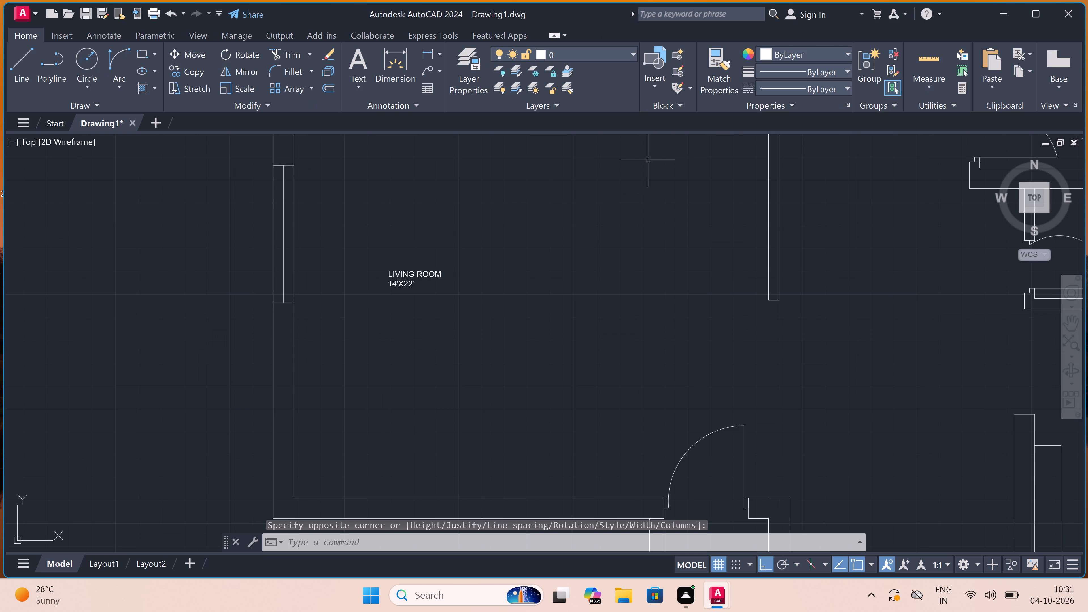
Examine the first plan's small entrance space south of the living room door as the next area needing a label.
scroll(636, 199, down, 4)
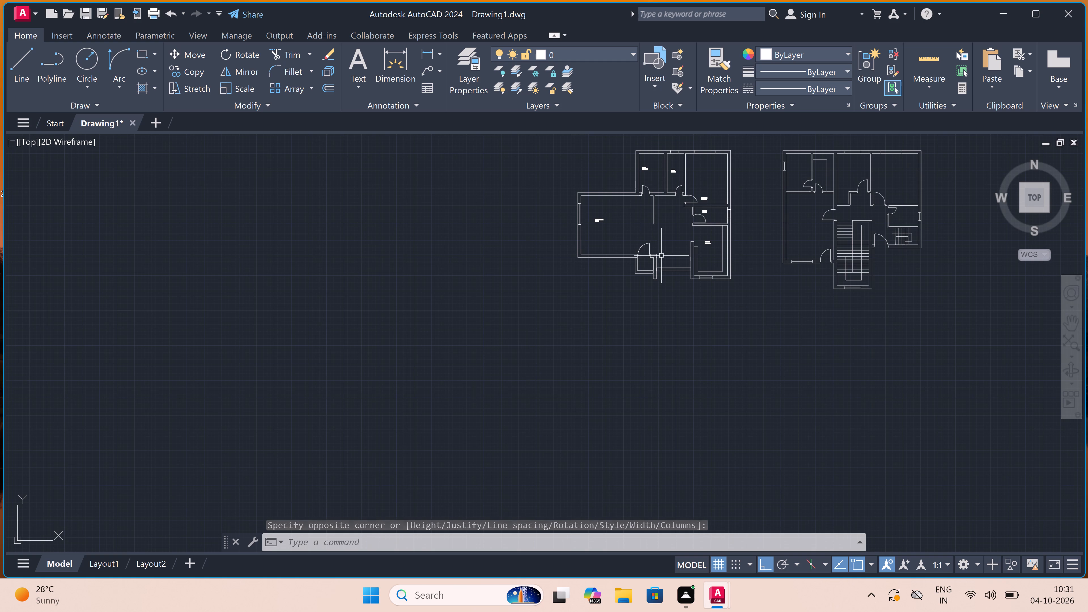
scroll(651, 265, up, 4)
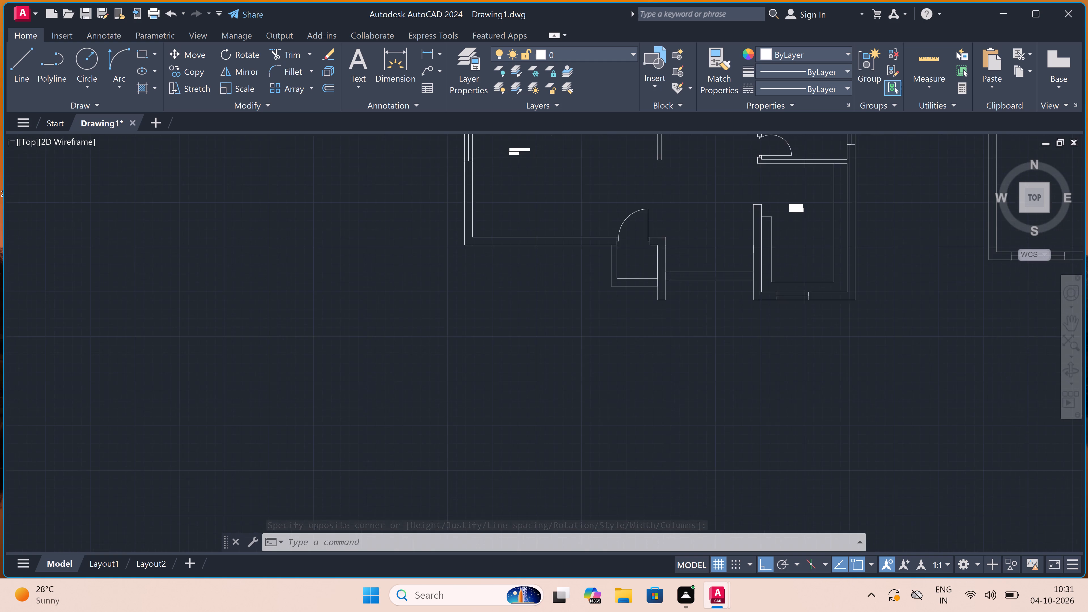
scroll(651, 265, up, 1)
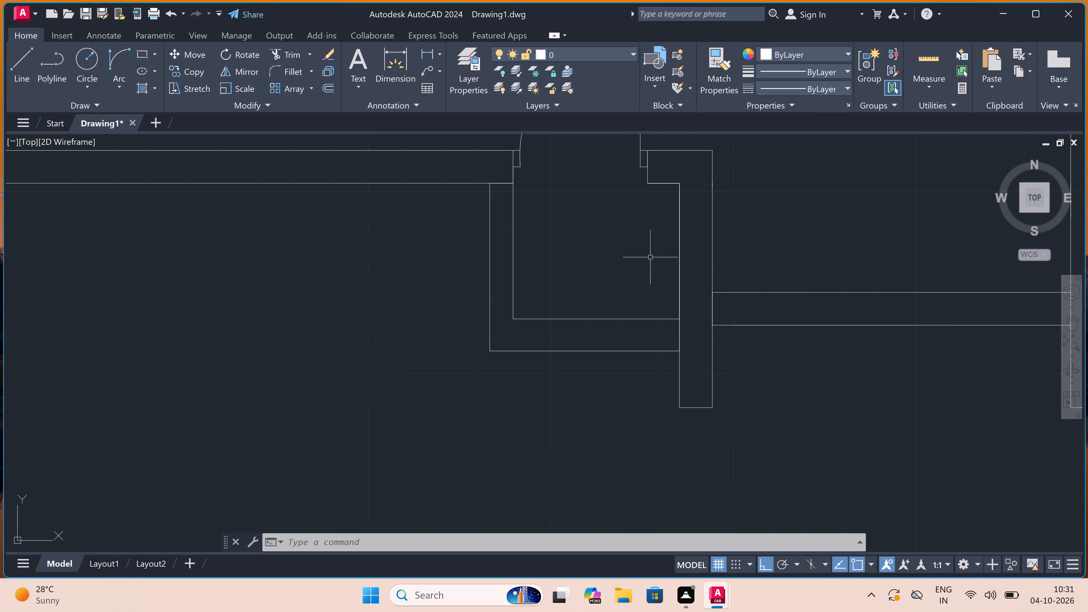
scroll(650, 257, up, 1)
scroll(650, 257, down, 2)
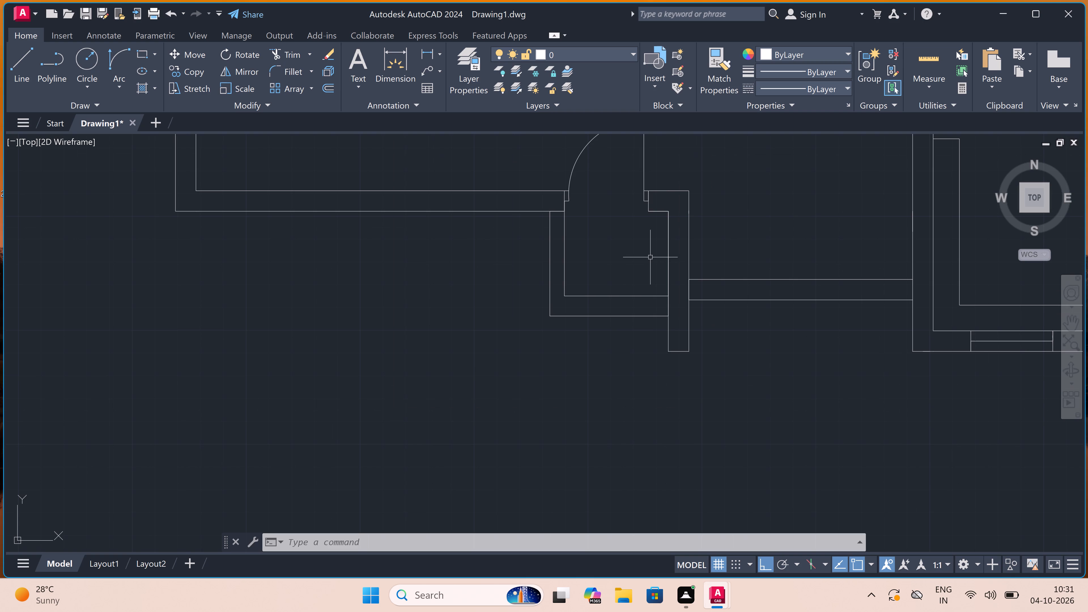
scroll(650, 257, down, 5)
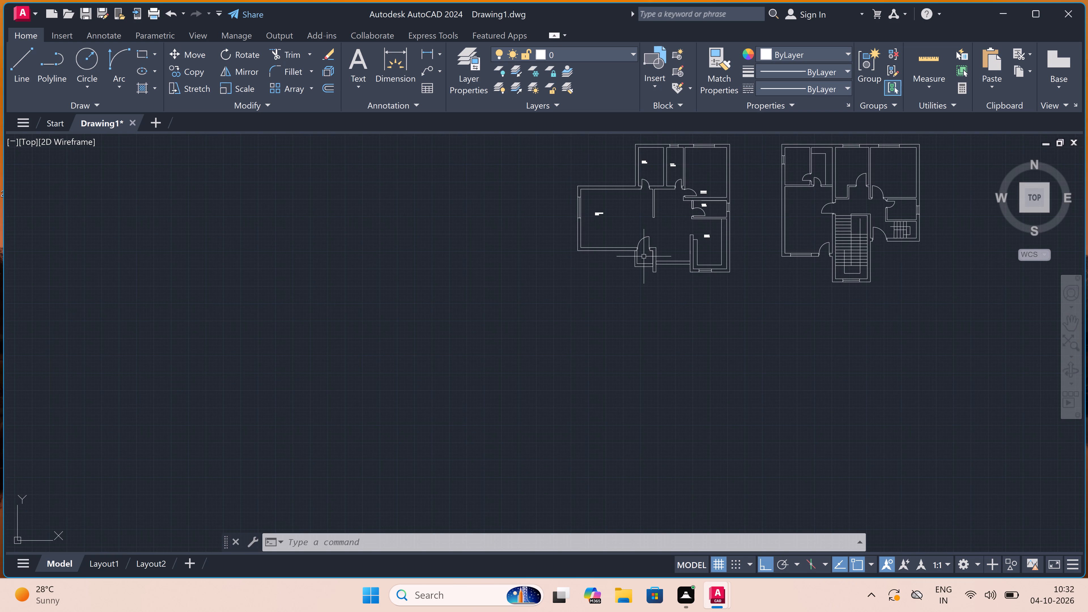
scroll(644, 256, up, 6)
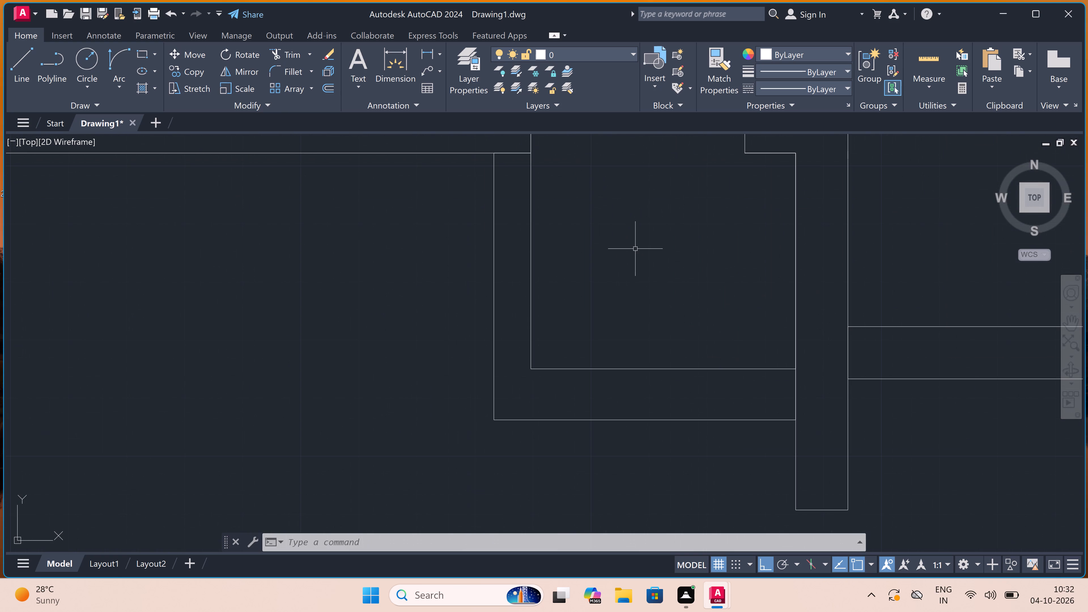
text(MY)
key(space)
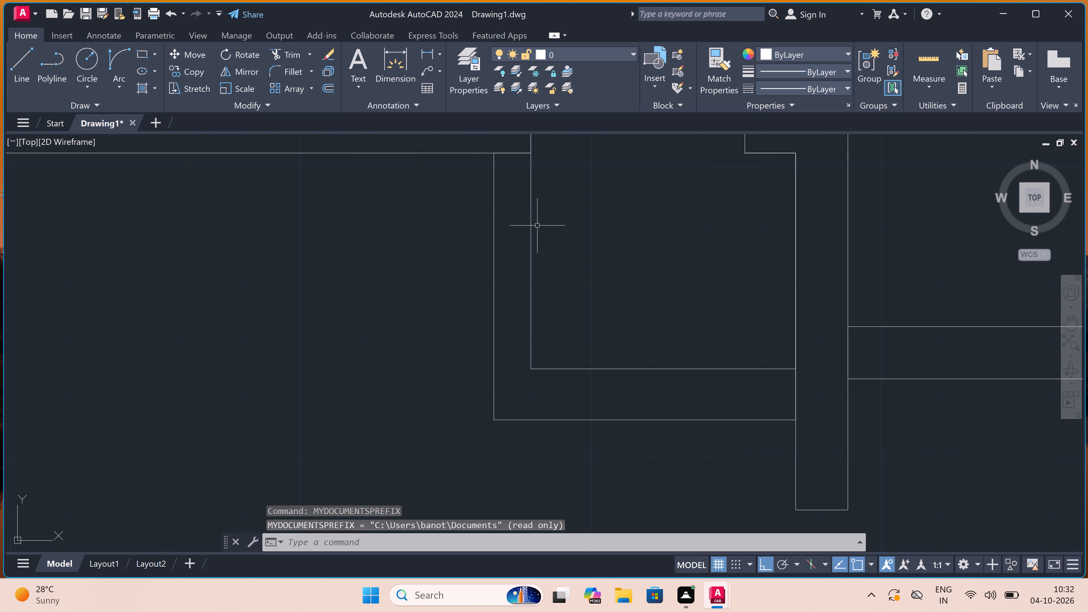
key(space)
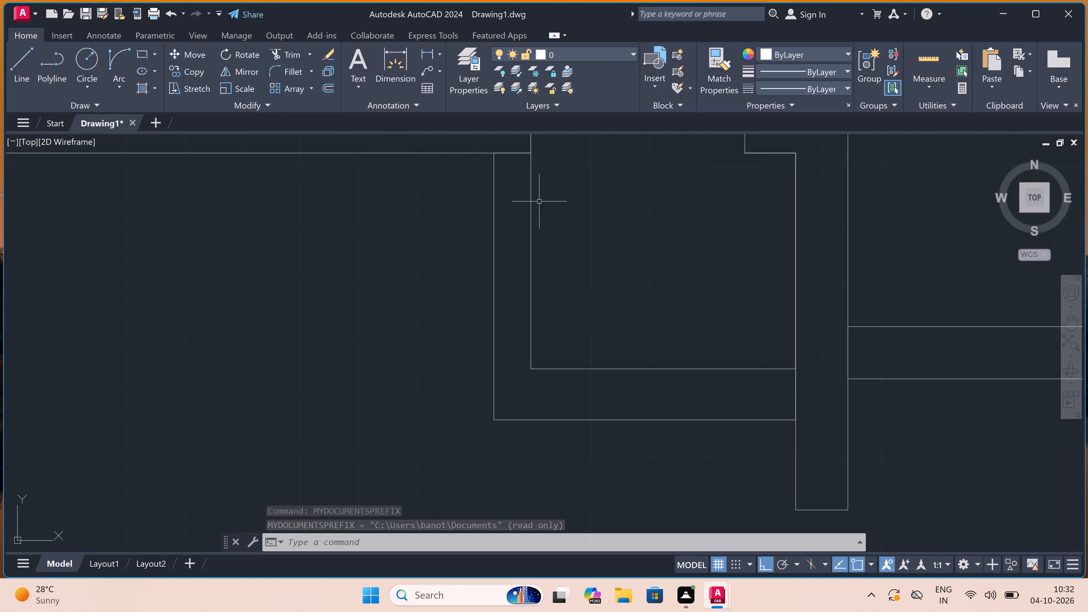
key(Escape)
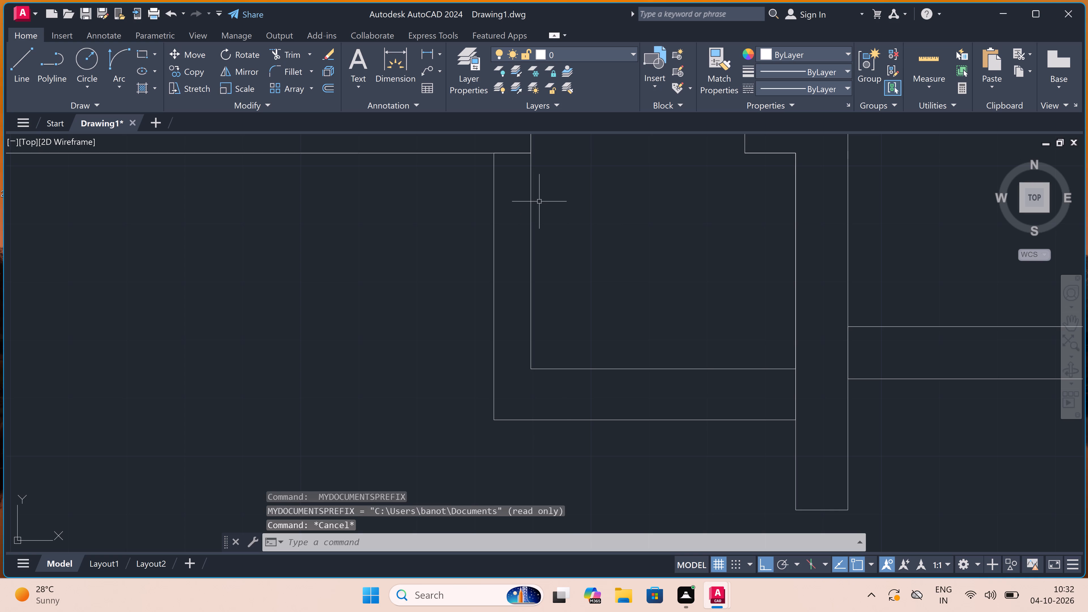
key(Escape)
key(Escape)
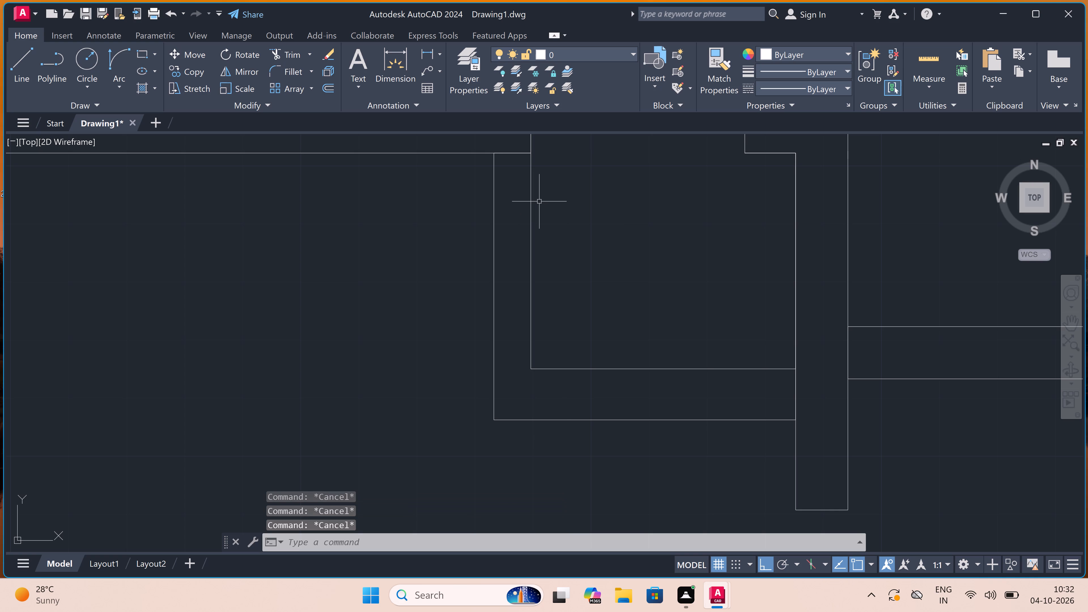
Label the first plan's small entrance space outside the swing door FOYER with multiline text, without a size line.
text(MT)
key(space)
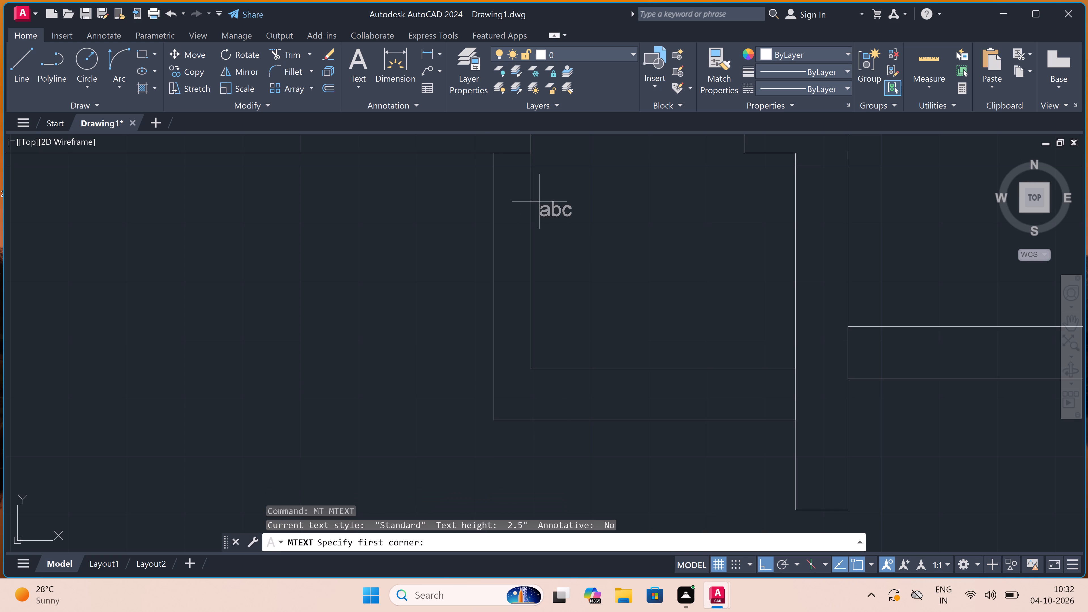
click(539, 202)
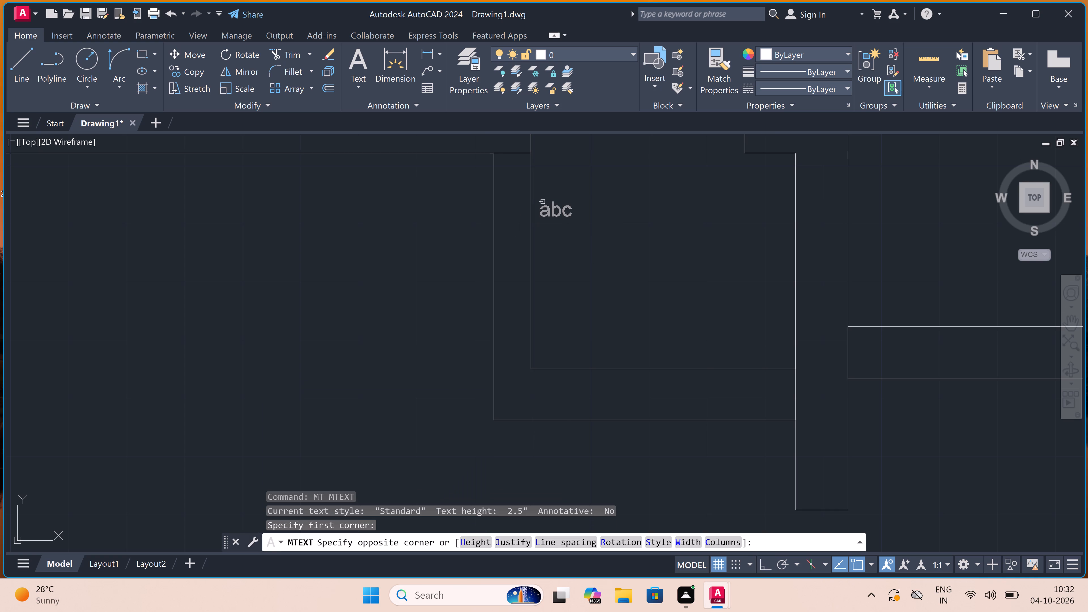
click(773, 229)
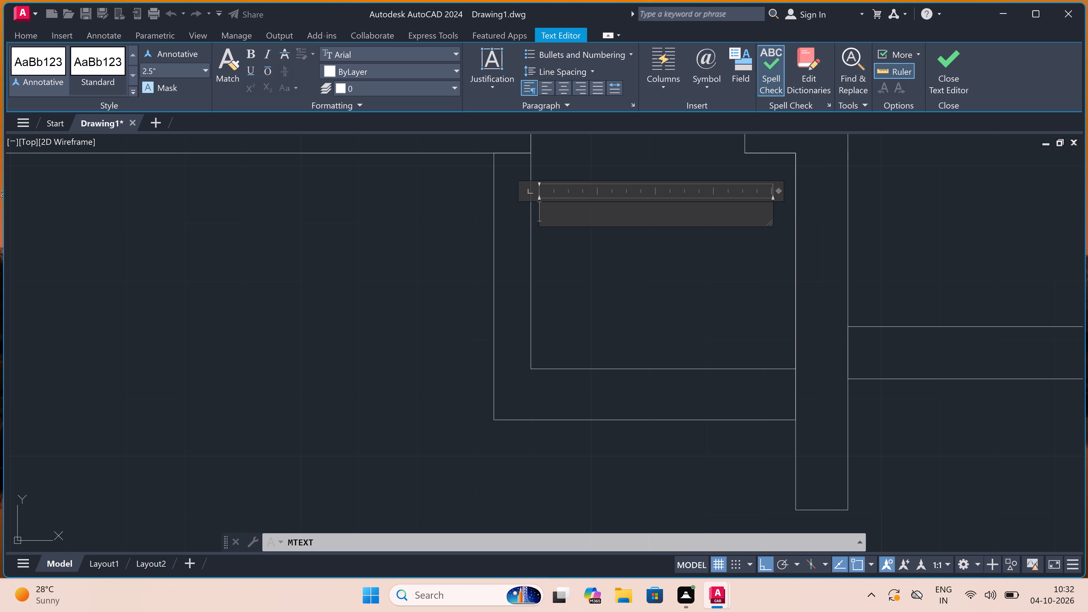
key(f)
text(OY)
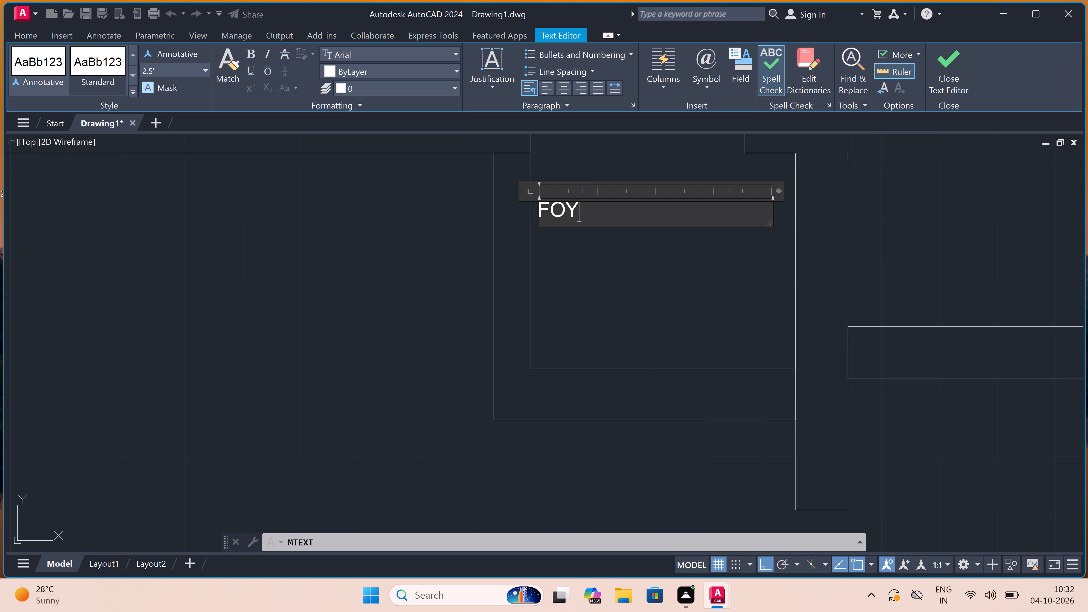
text(ER)
double_click(721, 307)
Place a multiline text box in the first plan's open area between the foyer door and the kitchen.
scroll(680, 245, down, 3)
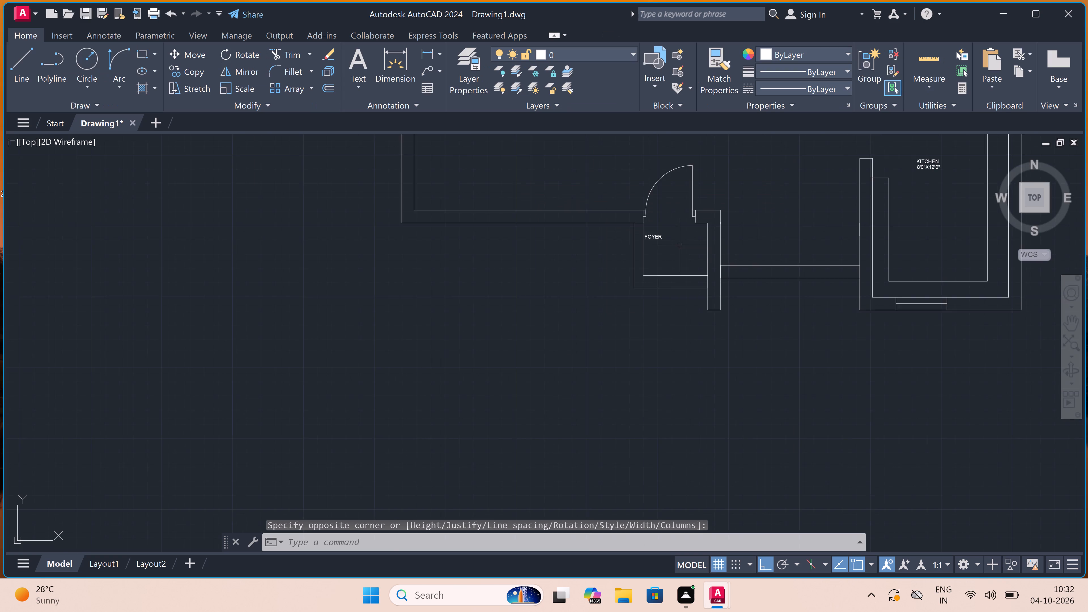
scroll(680, 245, down, 2)
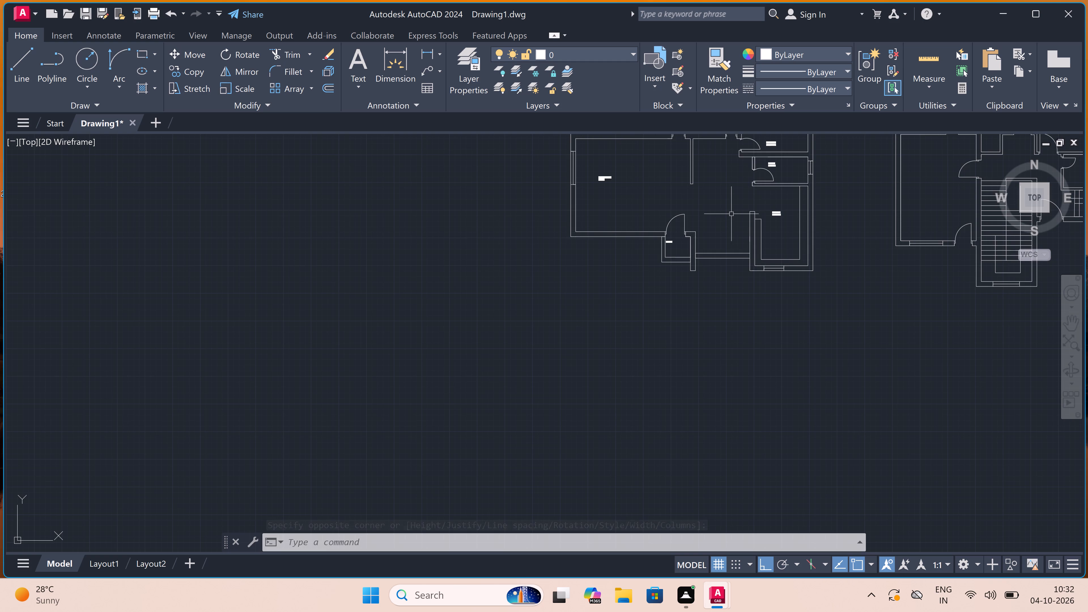
scroll(729, 200, up, 5)
scroll(729, 197, down, 3)
scroll(729, 197, up, 2)
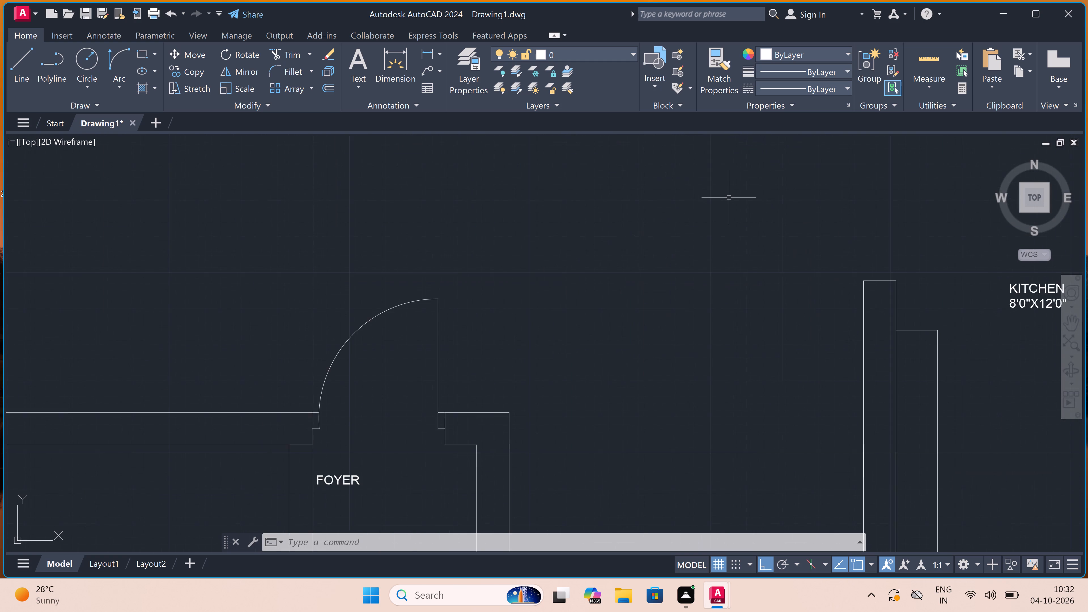
scroll(729, 197, up, 1)
scroll(729, 197, down, 1)
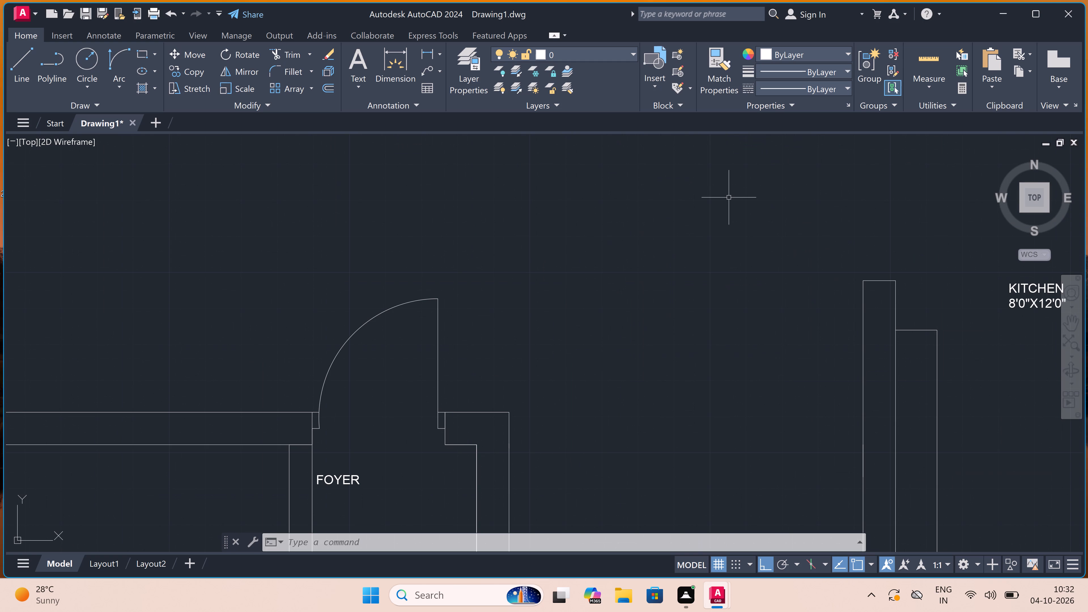
scroll(729, 197, down, 6)
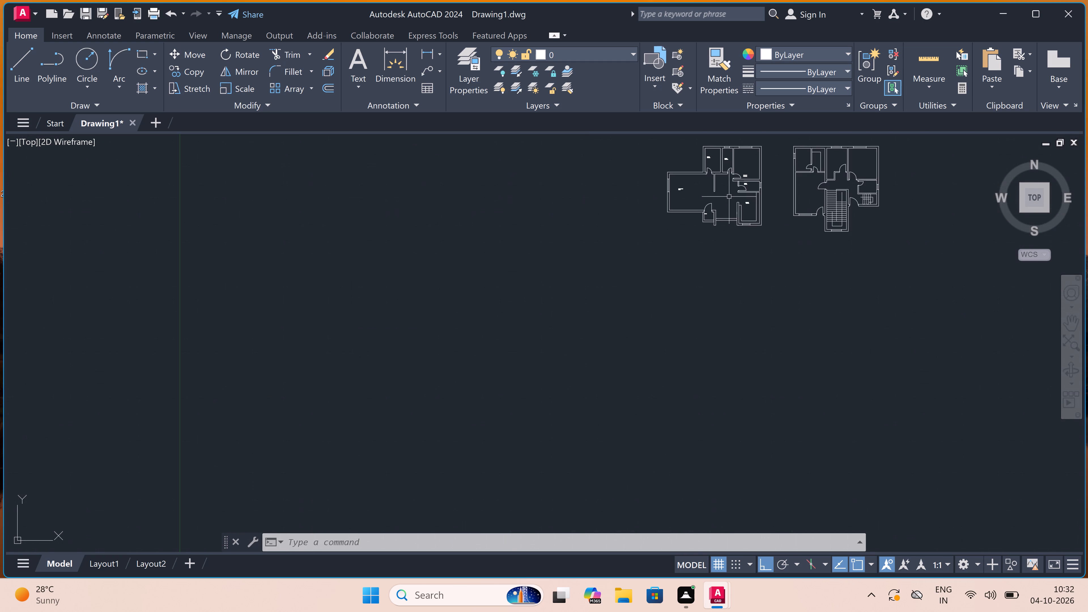
scroll(730, 195, up, 2)
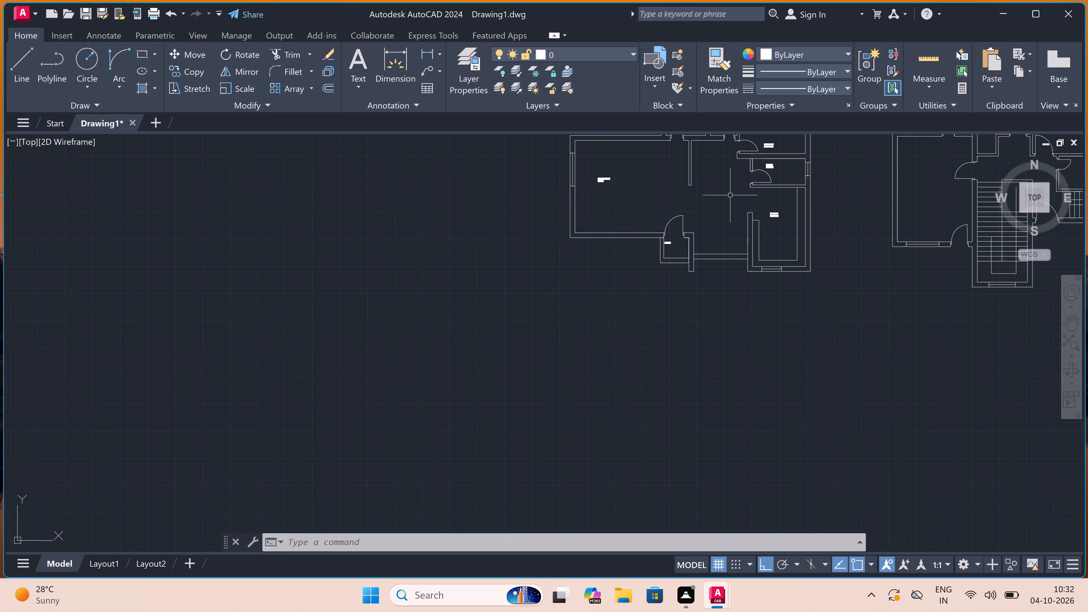
scroll(730, 195, up, 5)
scroll(730, 196, down, 2)
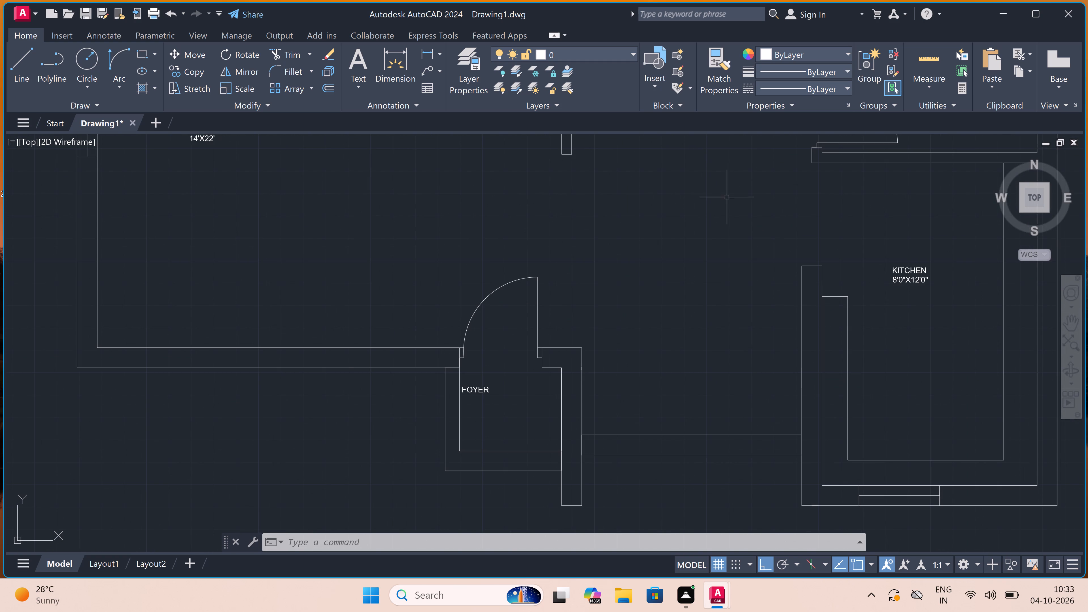
key(space)
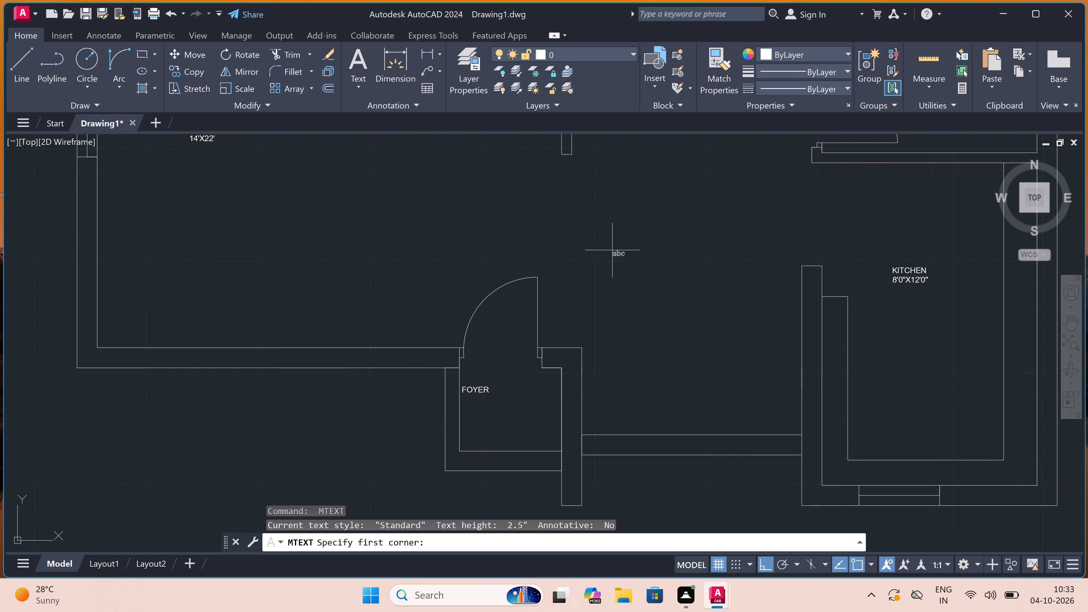
click(613, 251)
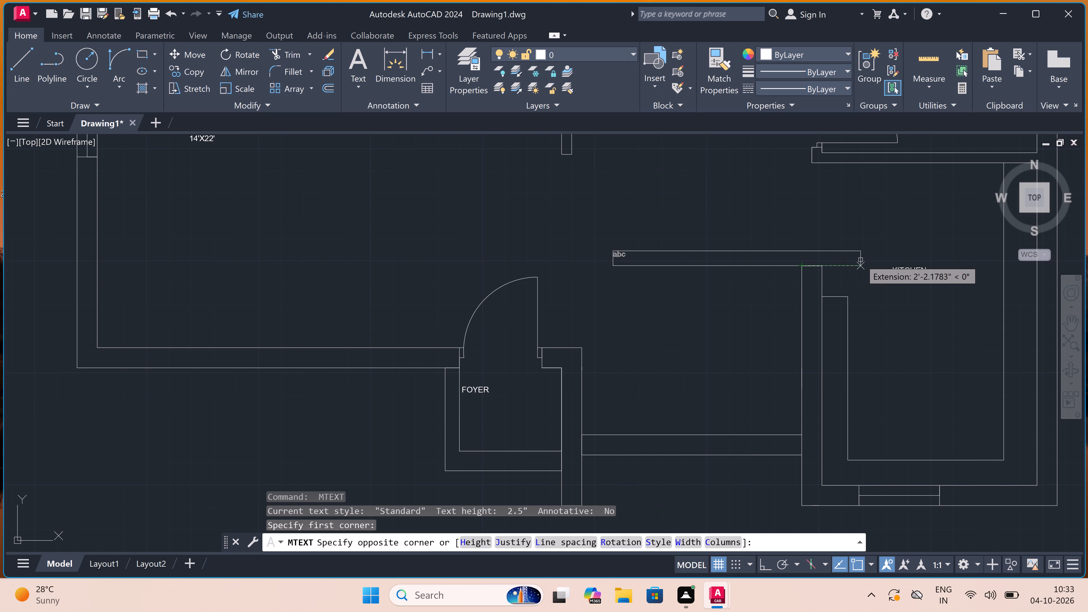
click(864, 258)
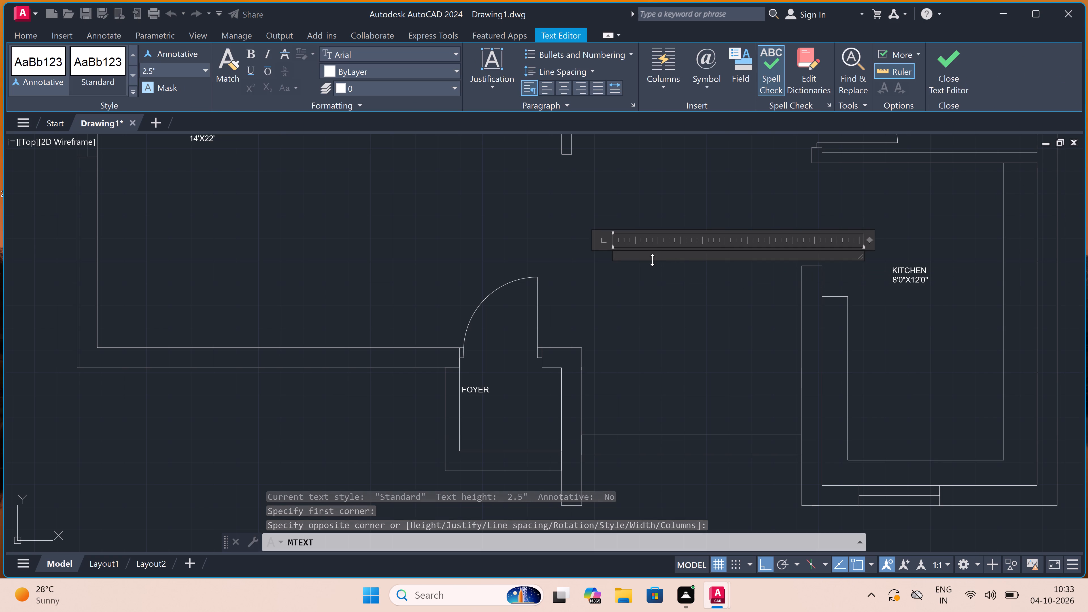
Enter DINING with the room size 10'X12' on the second line of the open area's label and finish the text.
text(DINING)
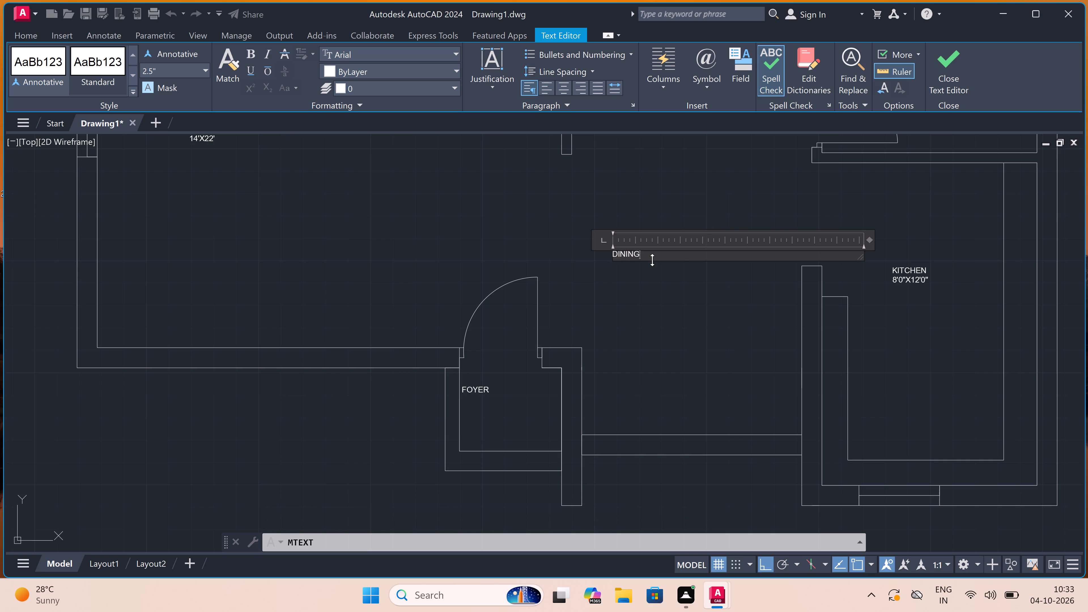
key(Return)
key(space)
key(1)
key(0)
key(apostrophe)
key(x)
key(1)
key(2)
key(apostrophe)
double_click(661, 304)
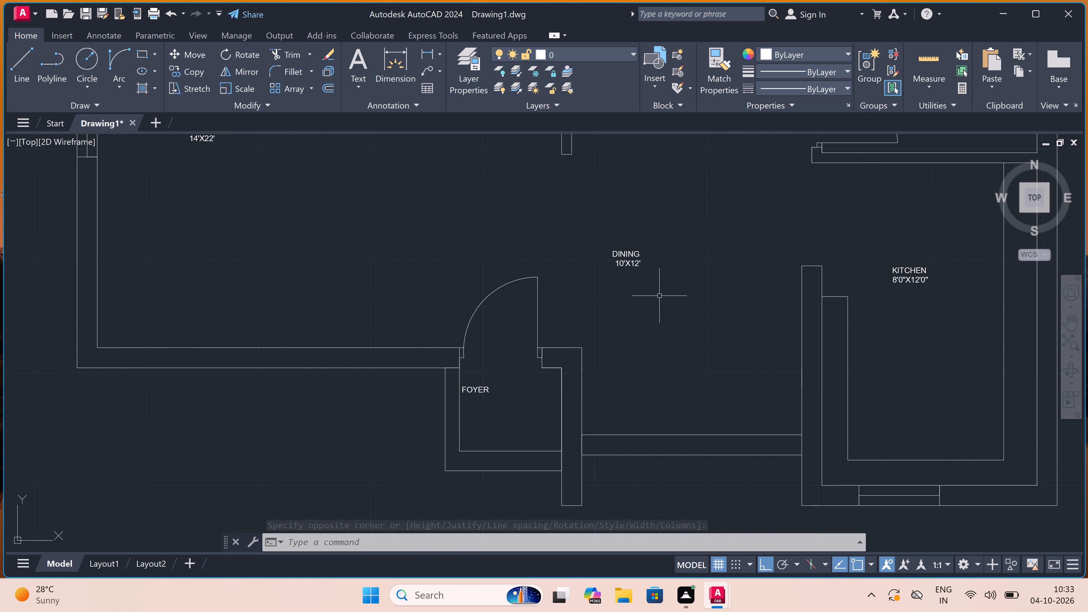
Examine the first plan's space between the living room partition wall and the bedroom and utility doors for its missing label.
scroll(659, 365, down, 3)
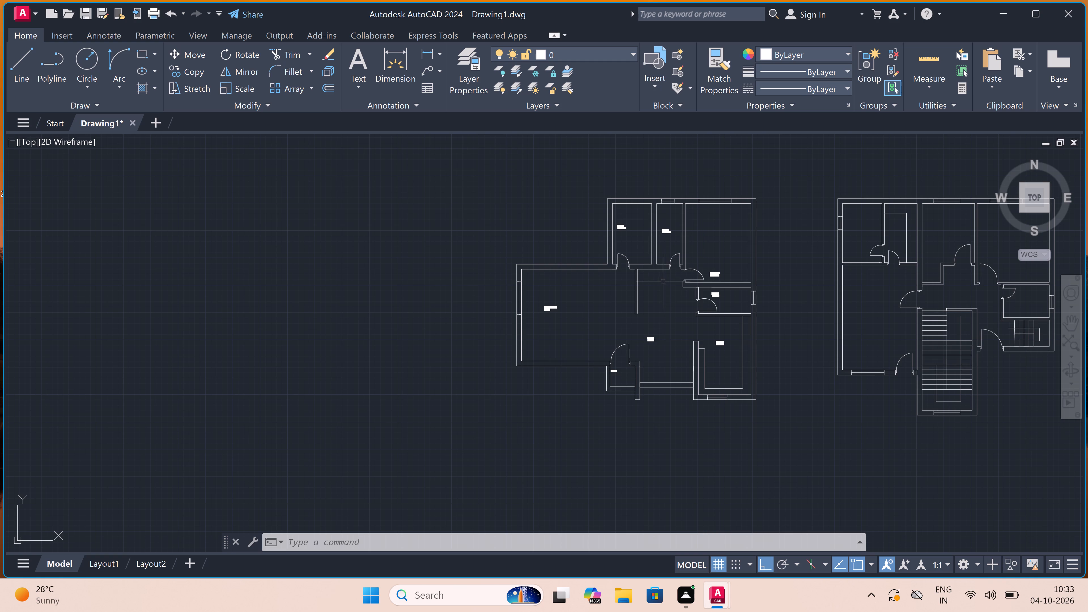
scroll(667, 310, up, 1)
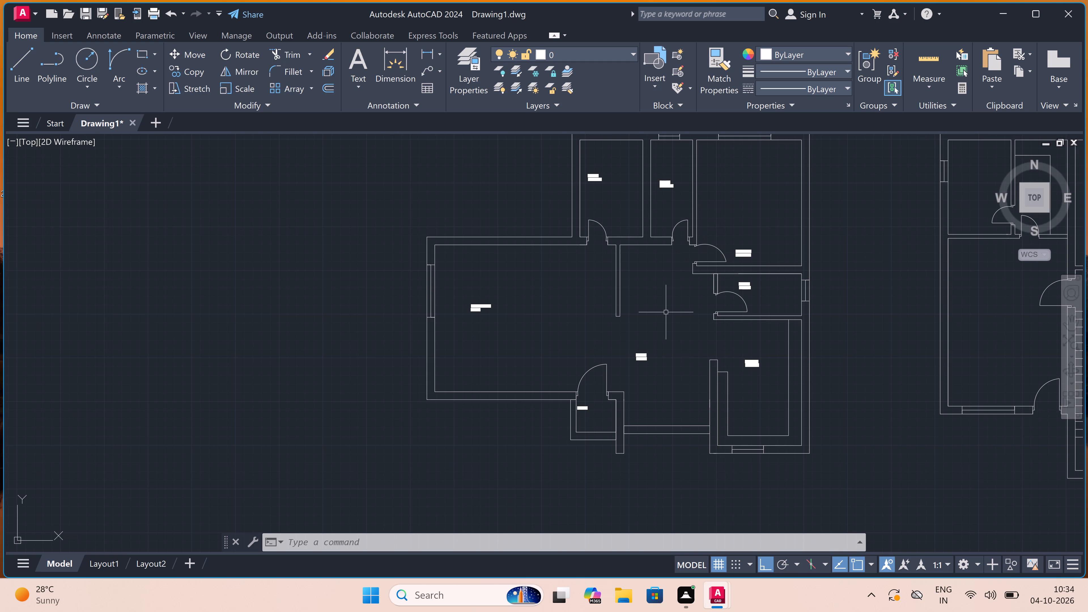
scroll(650, 275, up, 3)
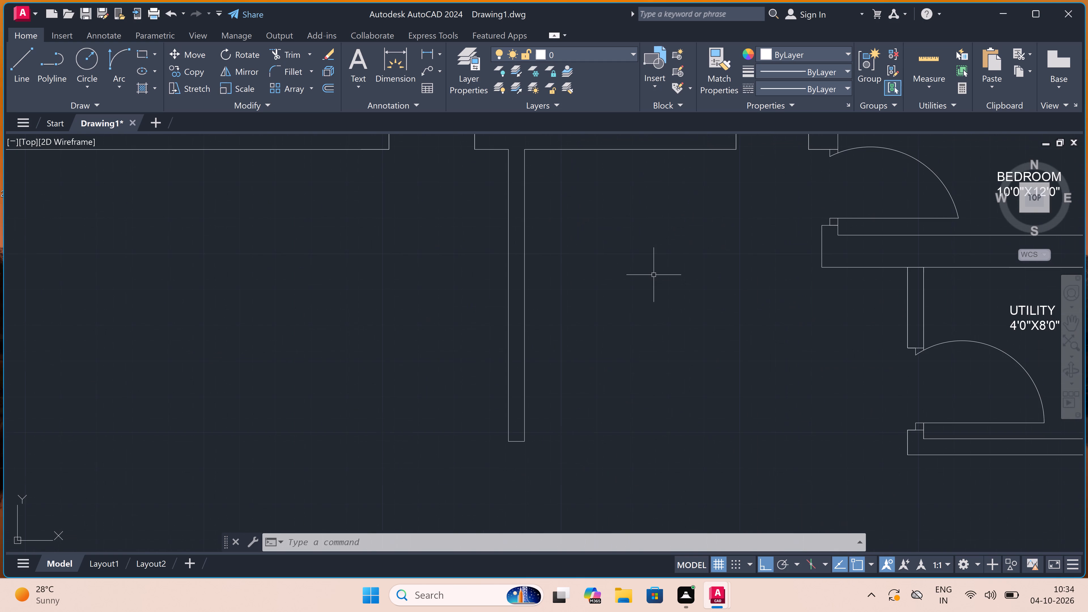
scroll(657, 273, up, 1)
scroll(670, 273, down, 1)
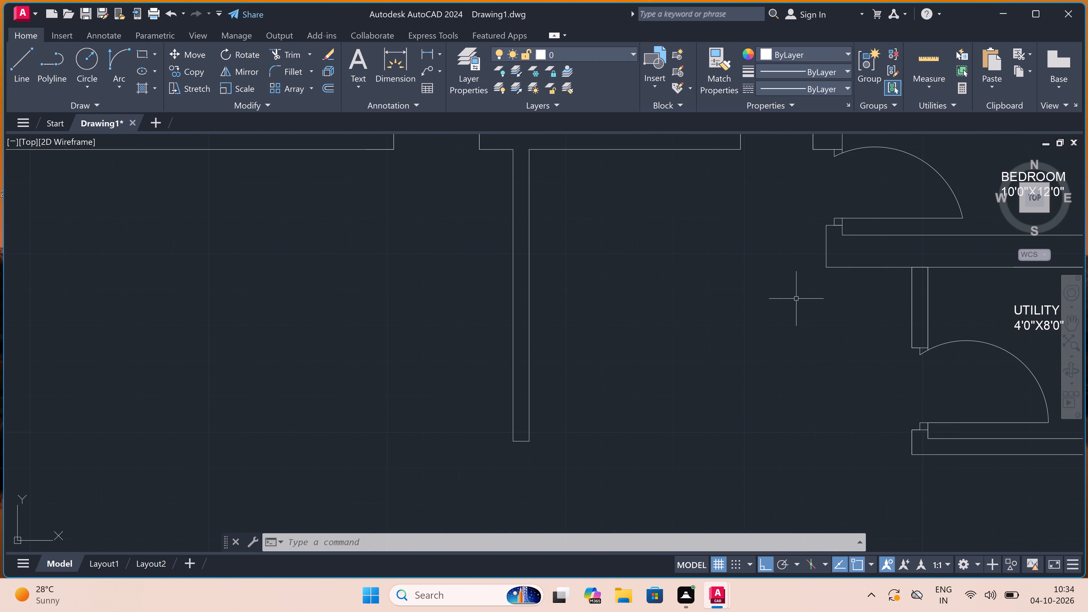
scroll(801, 299, up, 1)
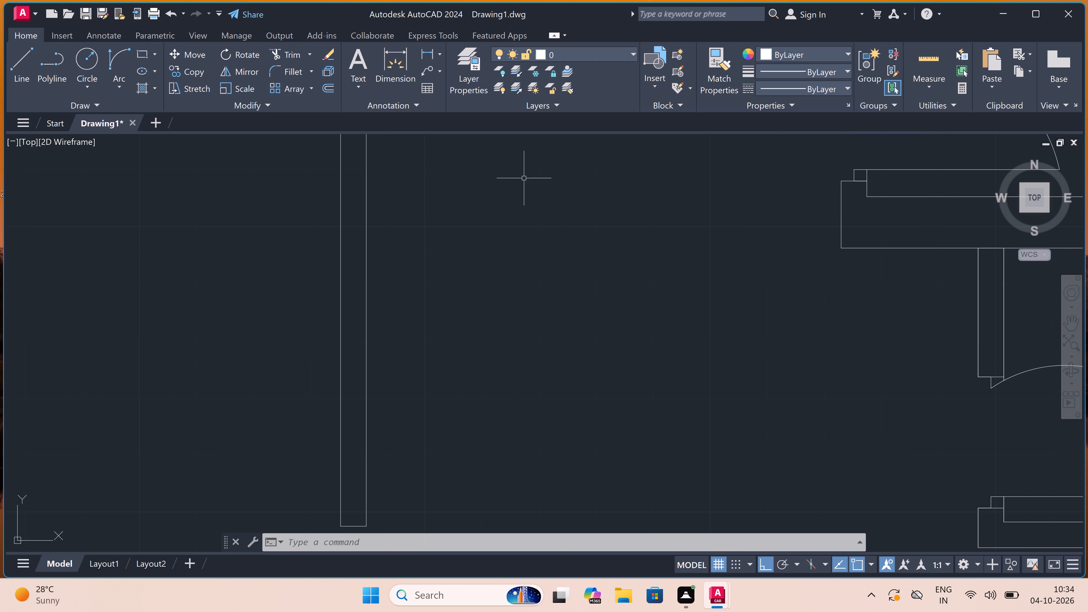
scroll(482, 238, down, 2)
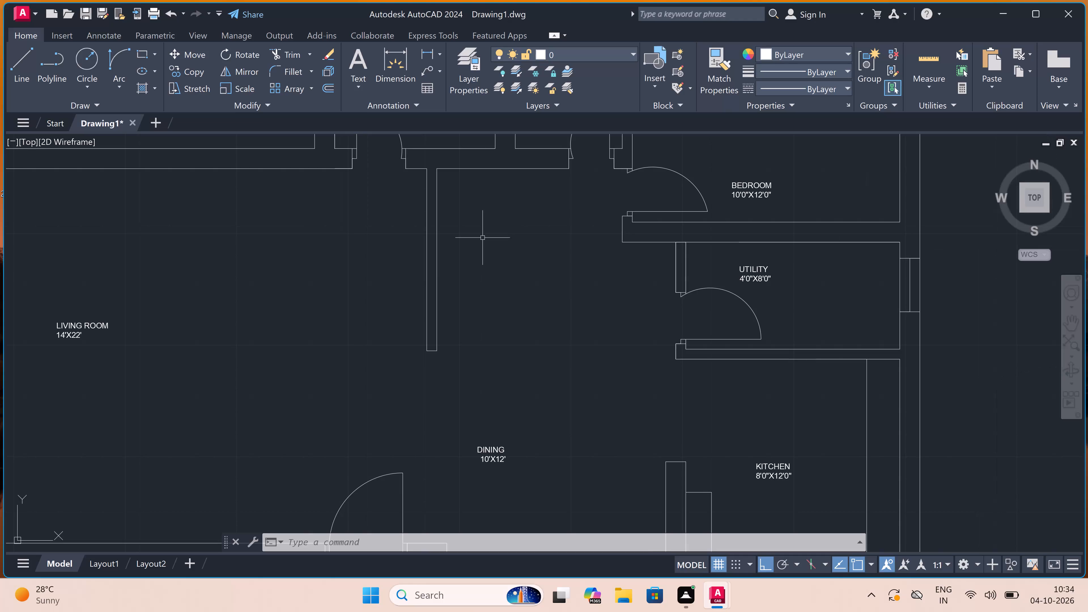
scroll(488, 214, up, 4)
scroll(488, 214, down, 2)
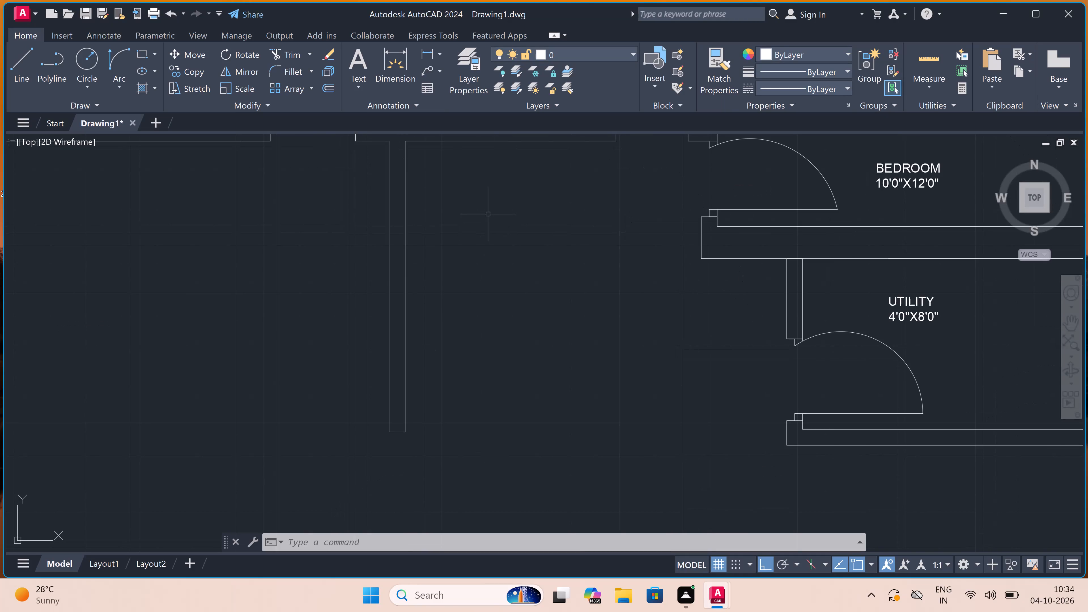
scroll(524, 187, up, 2)
scroll(523, 189, down, 1)
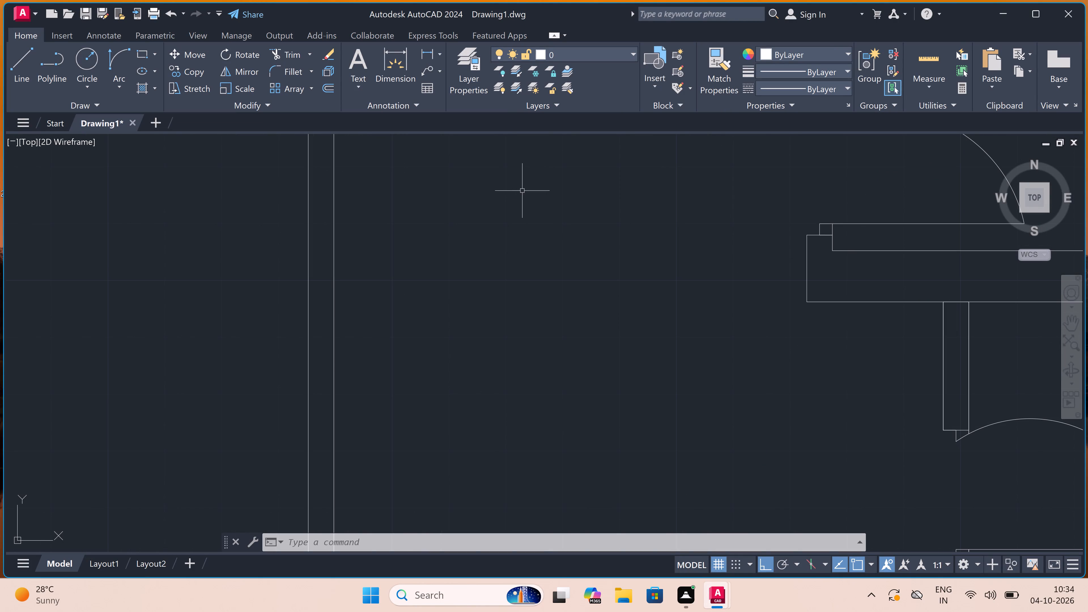
Label the first plan's space east of the living room partition wall with multiline text: STORAGE, and UTILITY on the second line.
key(space)
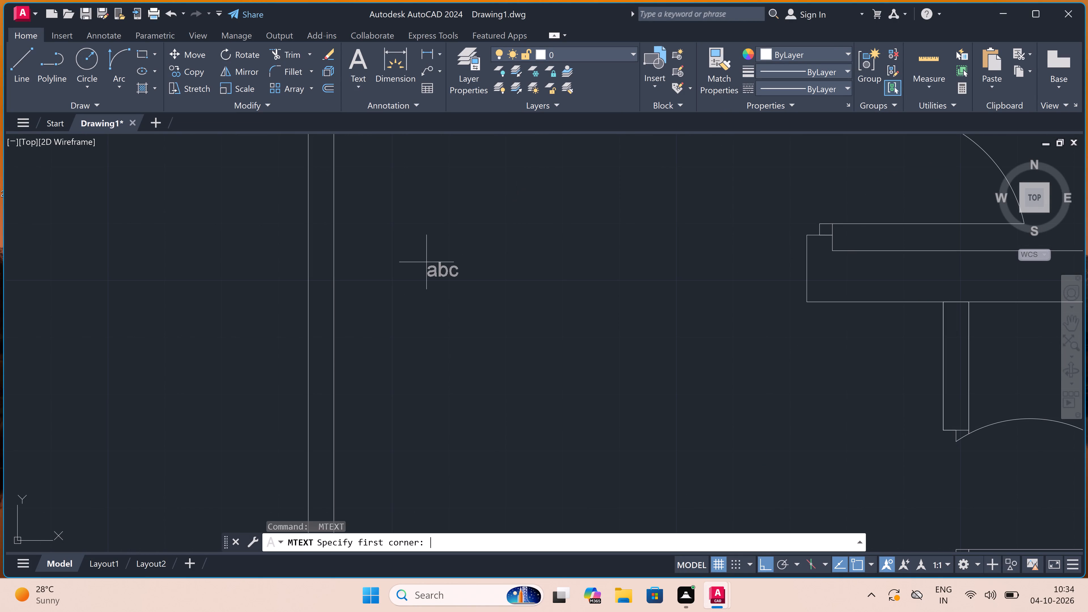
click(392, 215)
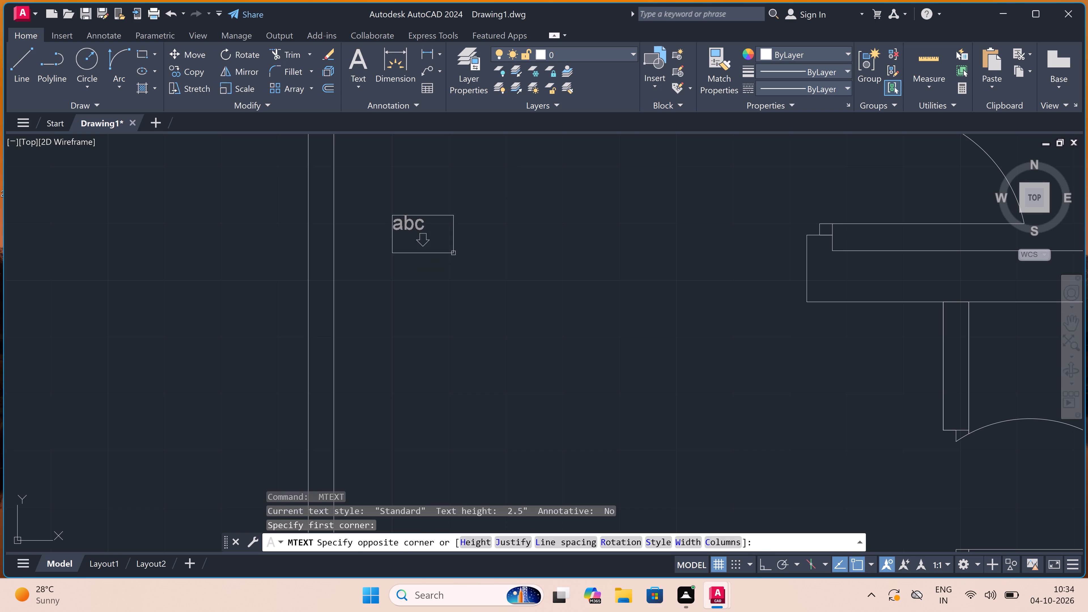
double_click(777, 258)
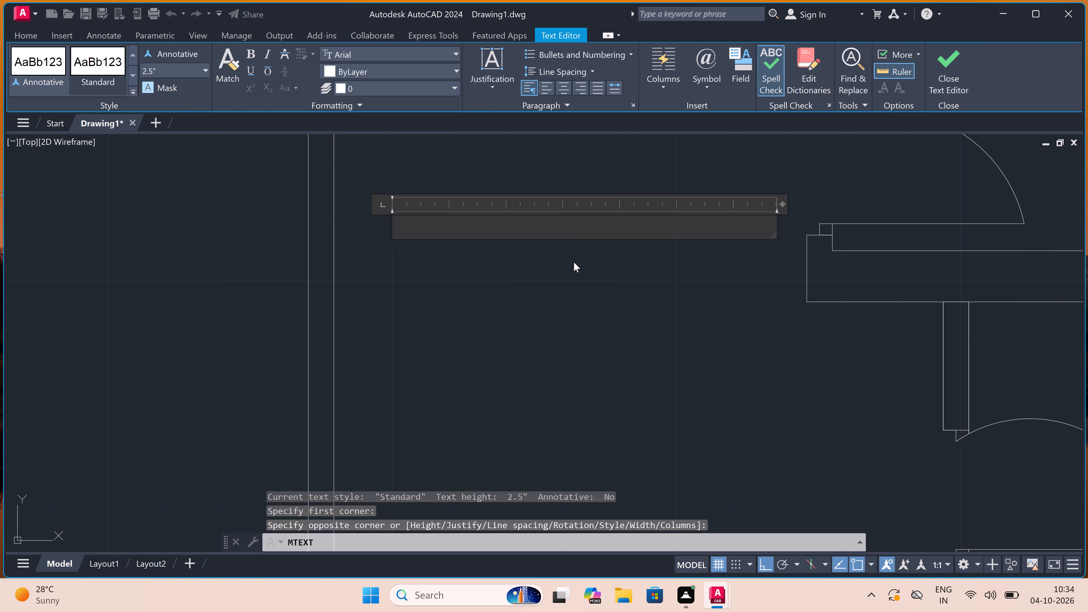
text(ST)
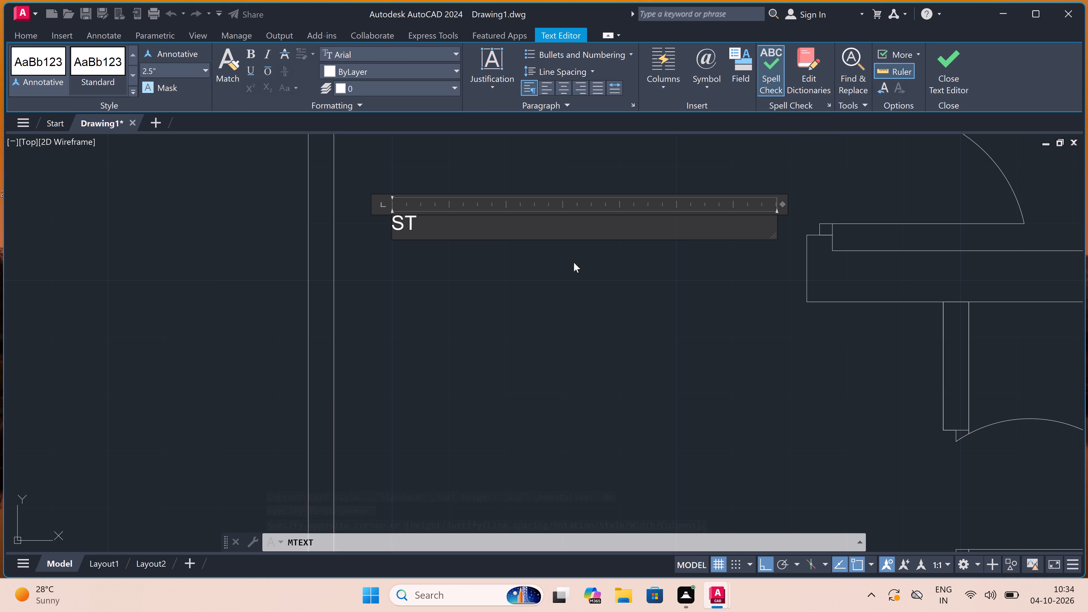
text(OR)
text(AGE)
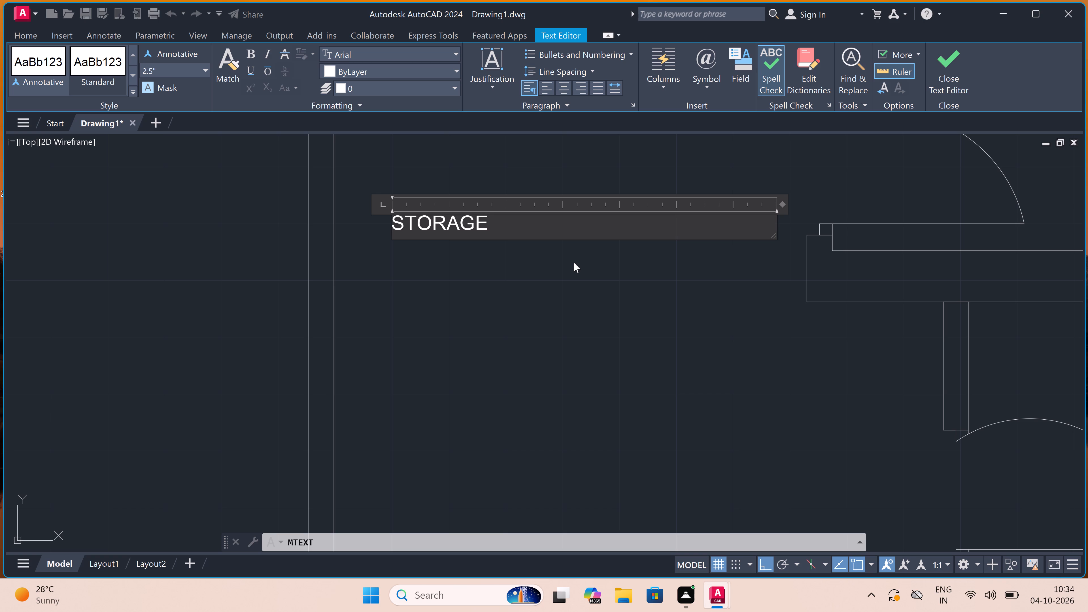
key(Return)
key(space)
text(UTILITY)
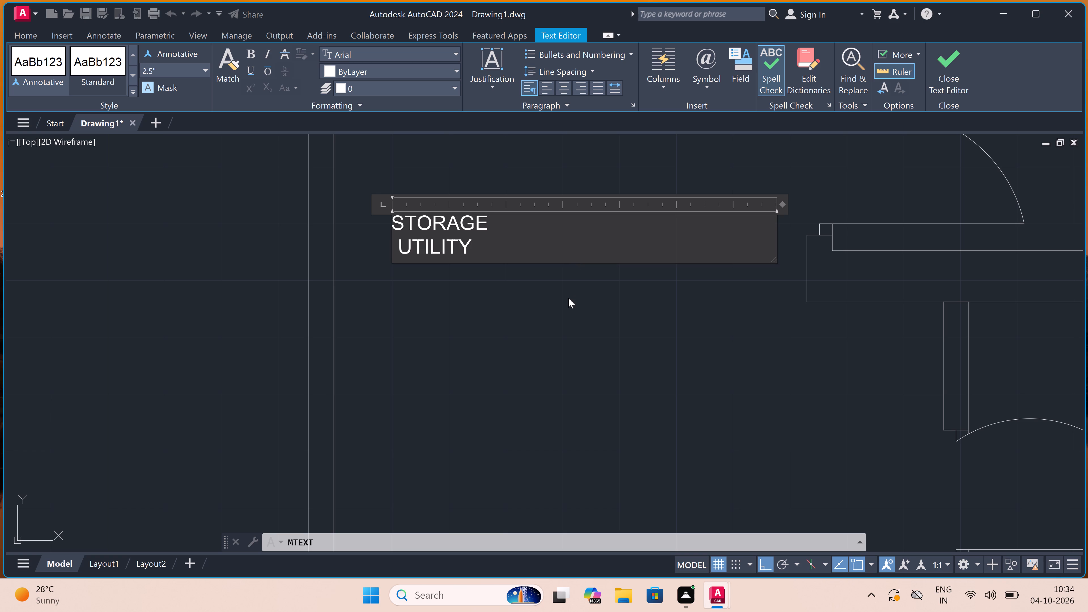
triple_click(568, 298)
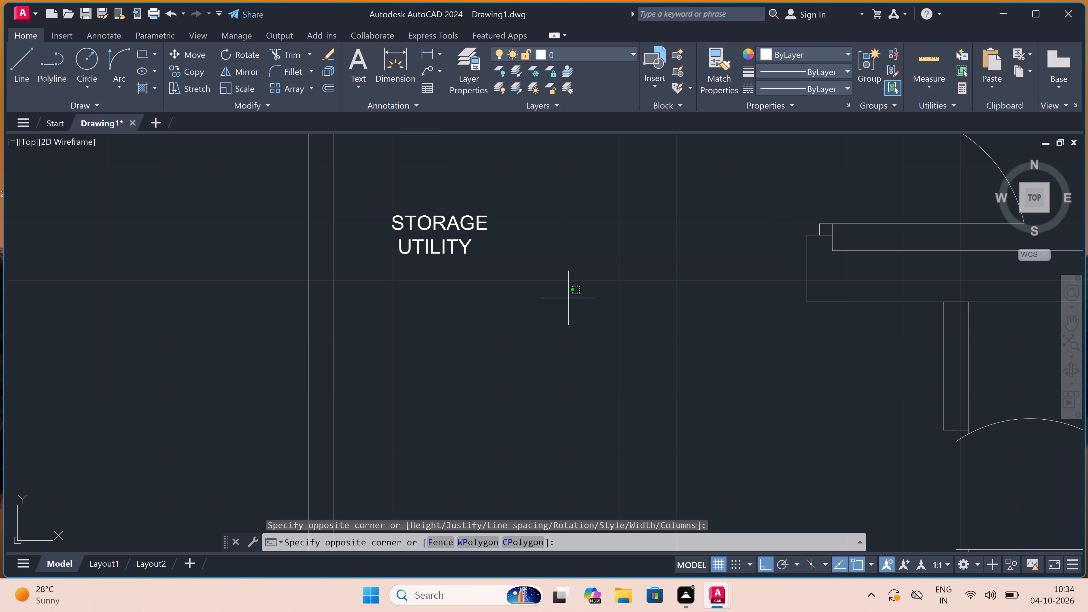
double_click(568, 298)
Place a multiline text box in the second plan's northwest corner room, beside the west wall window.
scroll(568, 298, down, 5)
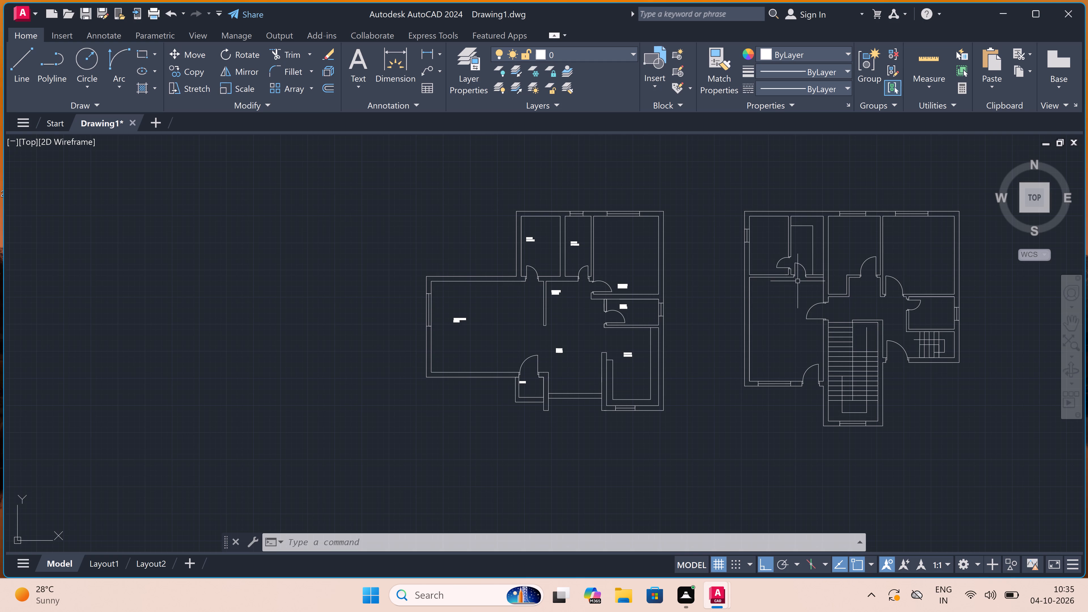
scroll(769, 239, up, 2)
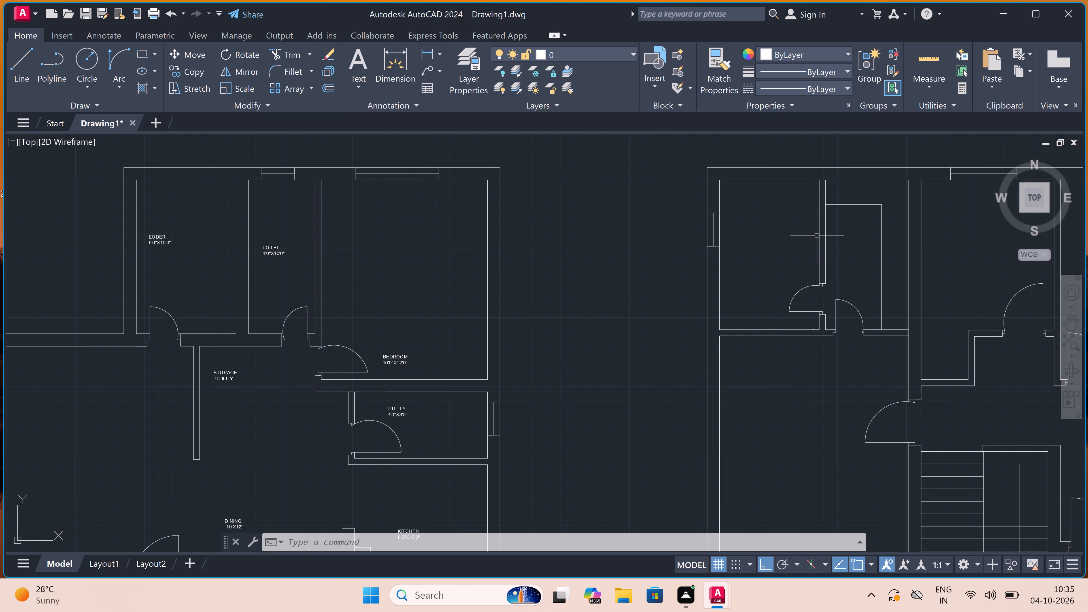
scroll(828, 233, up, 1)
scroll(833, 149, up, 2)
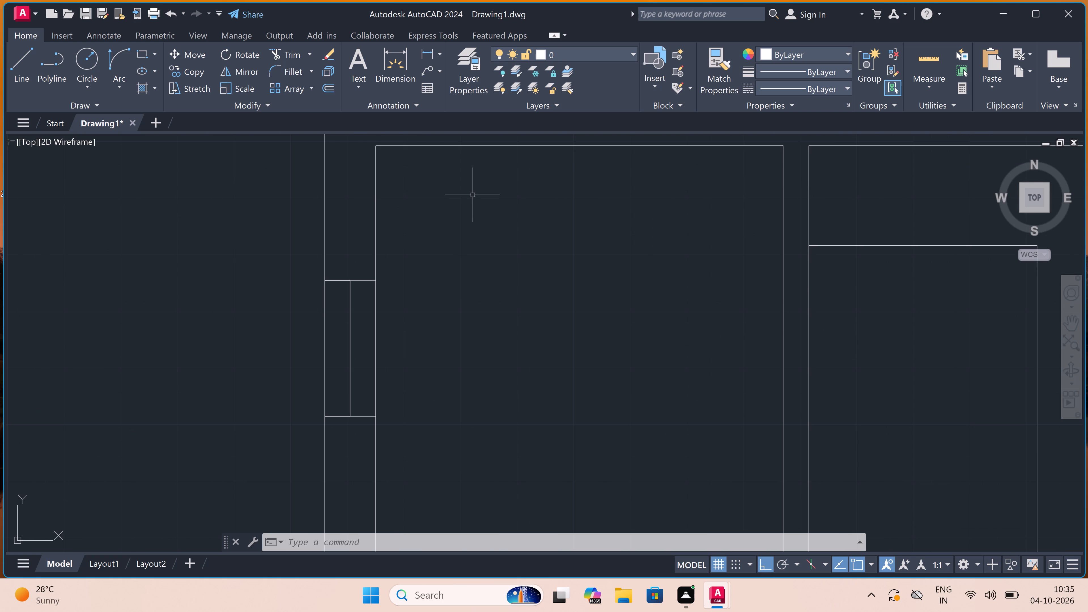
key(space)
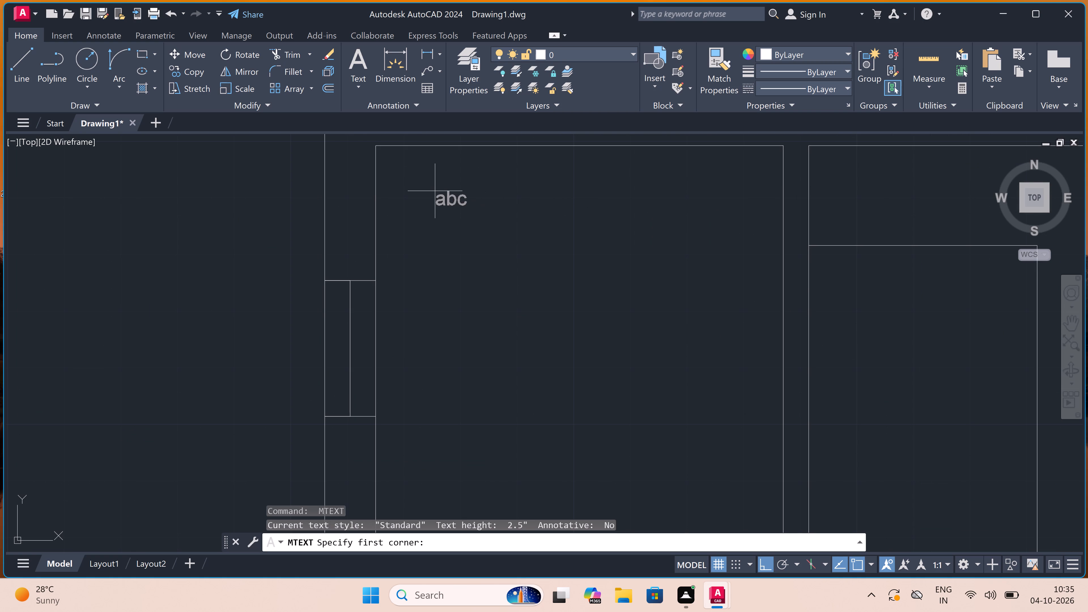
click(421, 198)
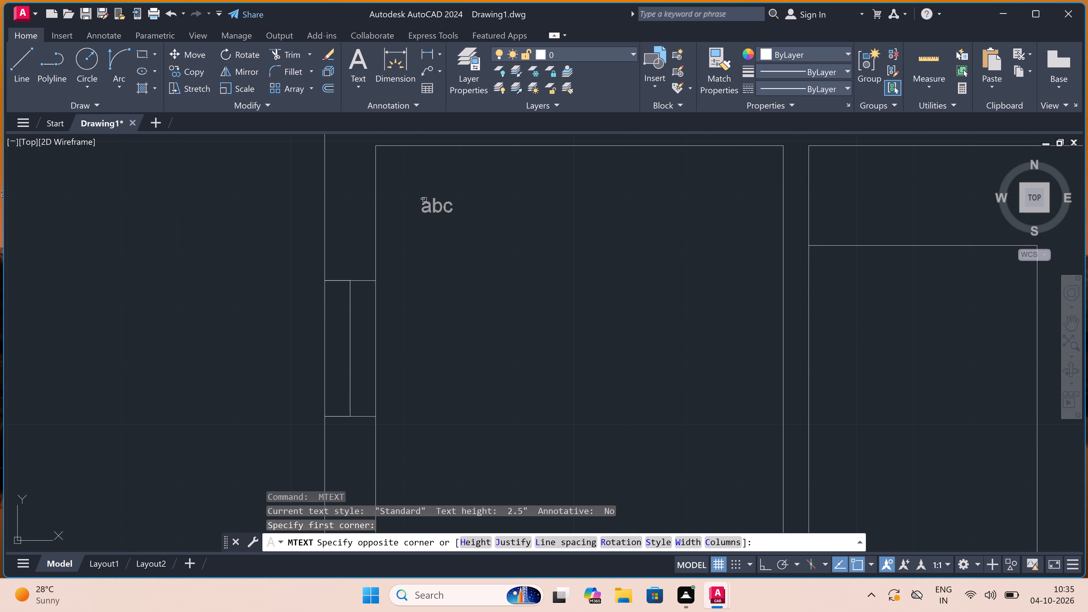
click(774, 242)
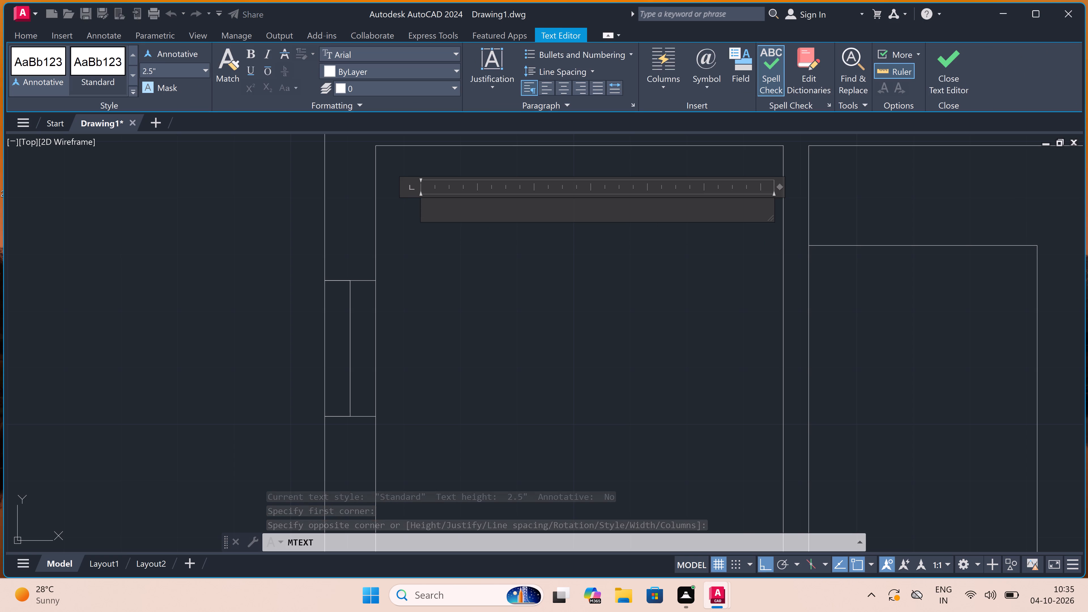
Enter TOILET with the room size 6'X9' on the second line of the northwest room's label and finish the text.
text(TOIL)
text(ET)
key(Return)
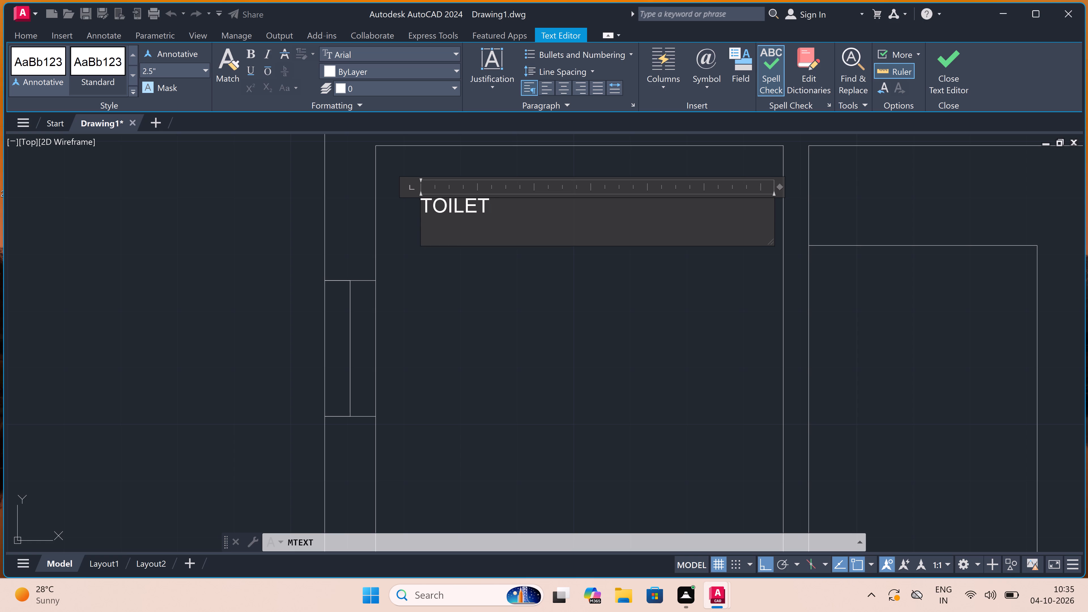
key(space)
key(6)
key(BackSpace)
key(6)
key(apostrophe)
key(x)
key(9)
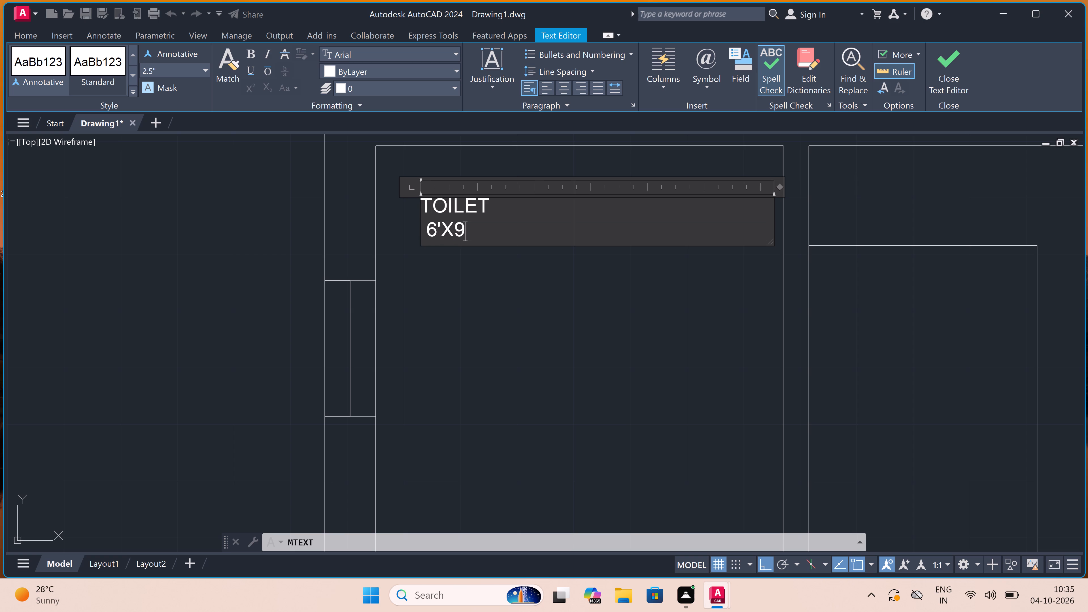
key(apostrophe)
double_click(555, 339)
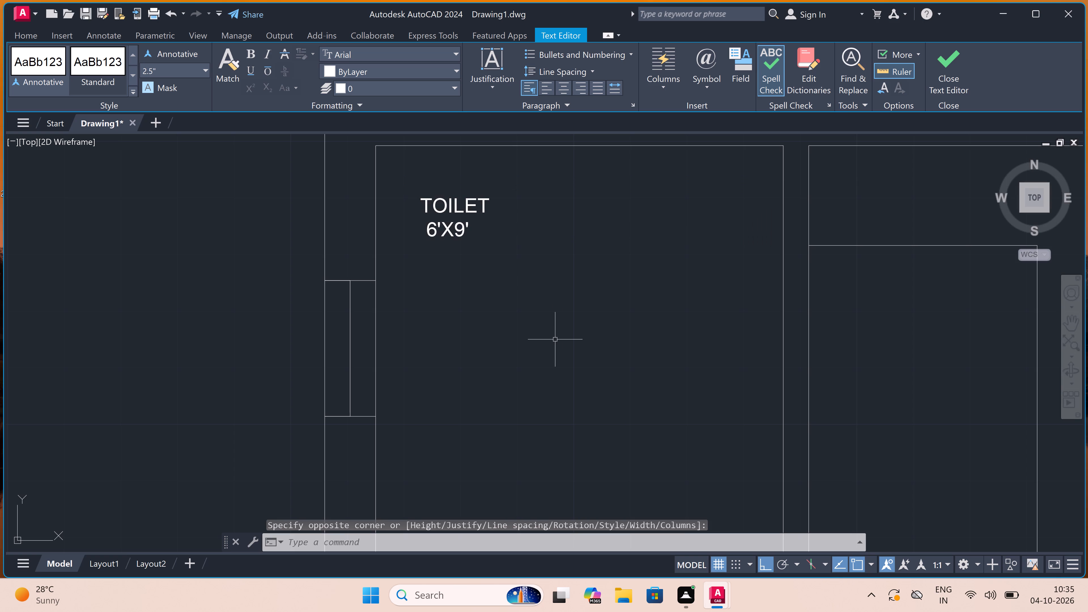
Place a multiline text box in the second plan's small room directly east of the toilet, below its inner line.
ctrl+scroll(555, 339, down, 1)
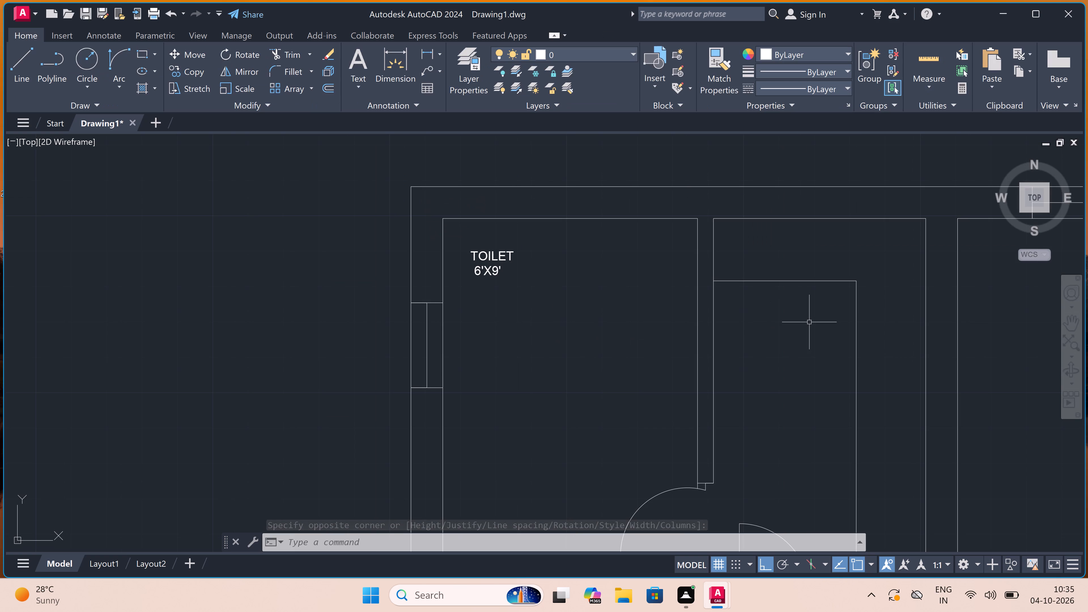
scroll(808, 324, up, 3)
scroll(809, 328, down, 3)
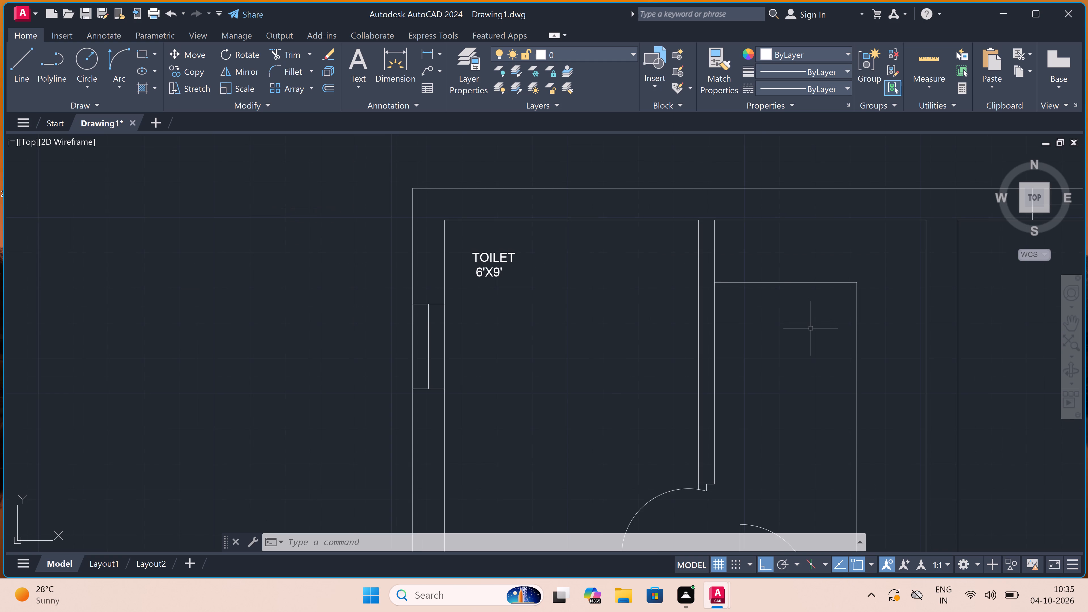
scroll(837, 313, up, 5)
scroll(836, 316, down, 4)
scroll(813, 324, up, 2)
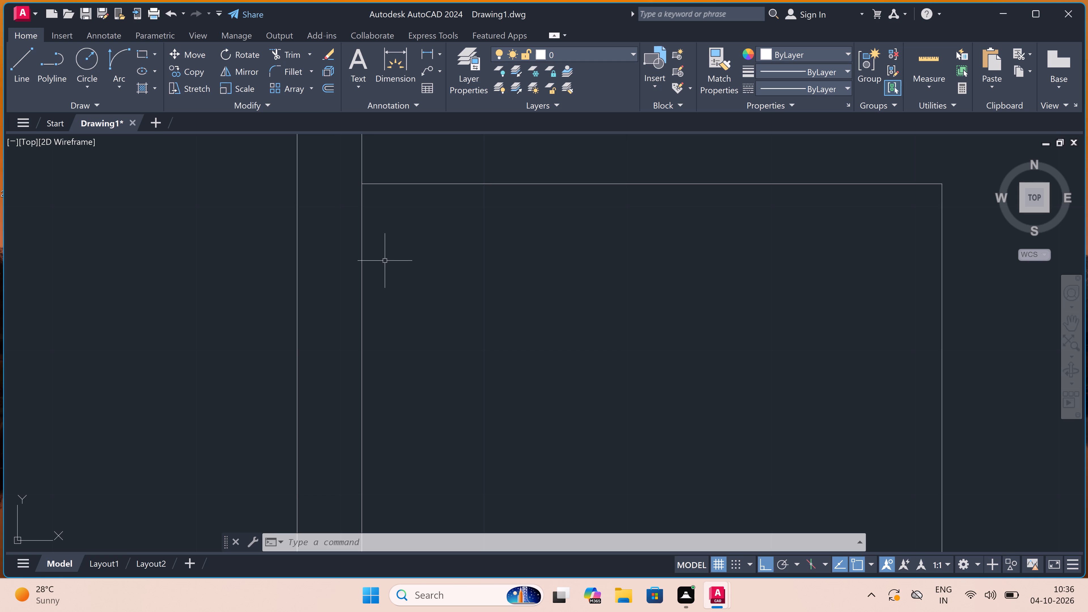
key(space)
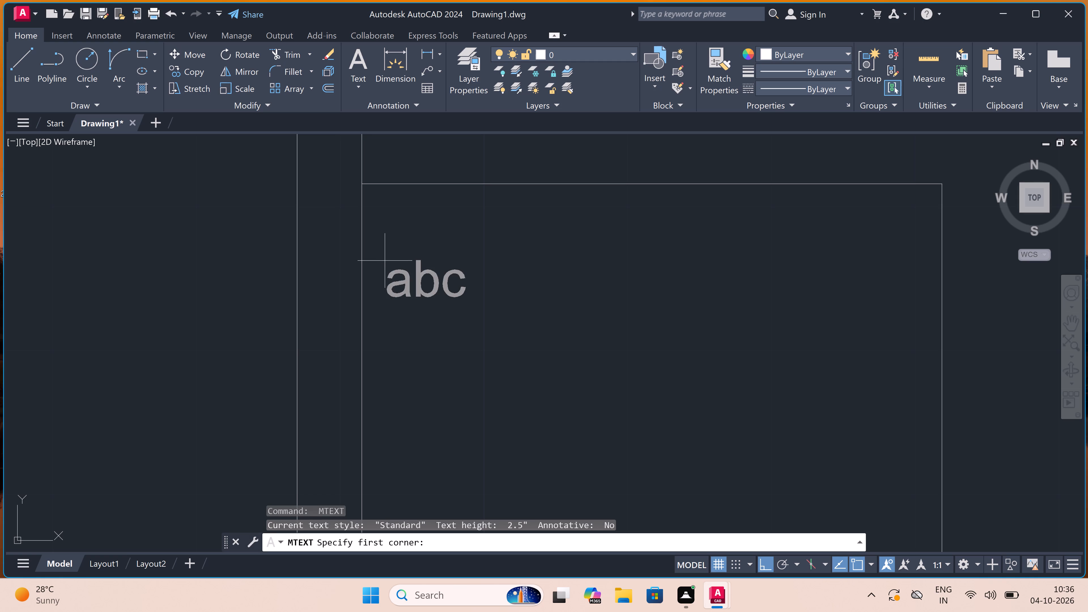
click(385, 261)
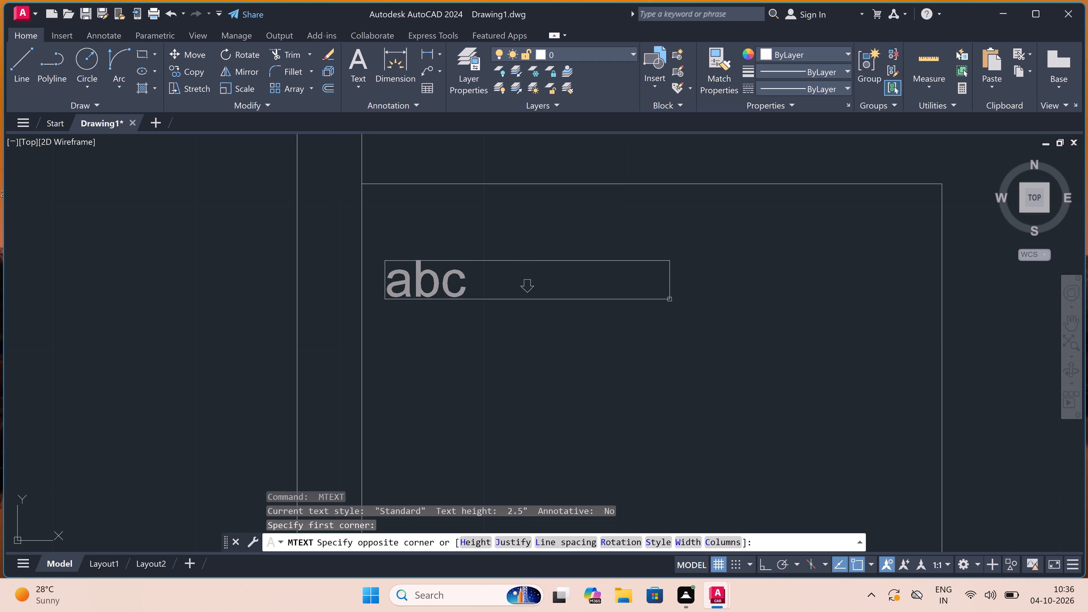
double_click(882, 307)
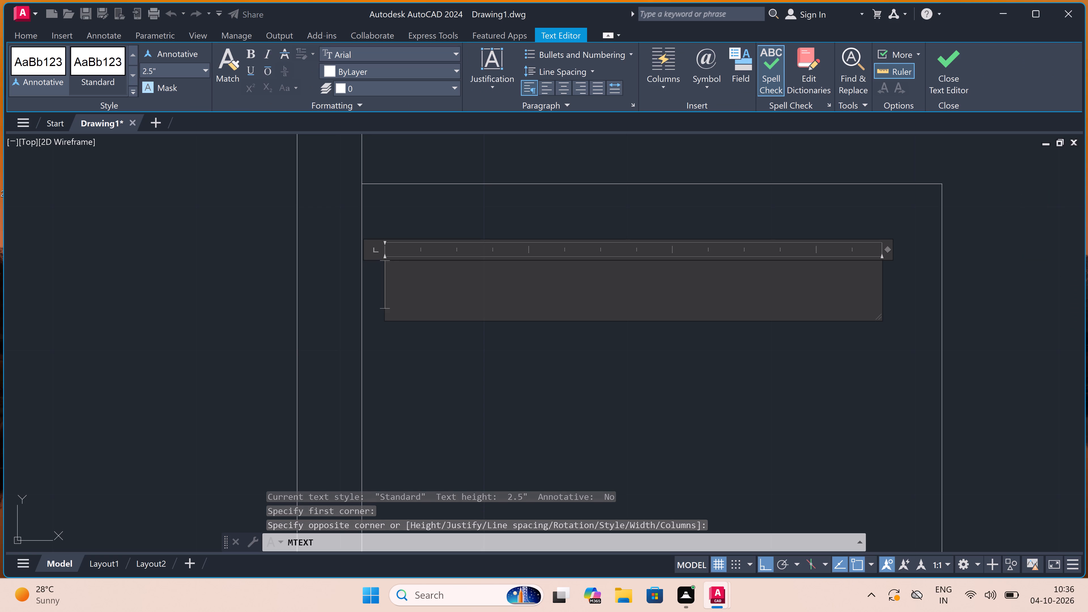
Enter WALK-IN with CLOSET on the second line of the label in the room east of the toilet.
text(WAL)
key(k)
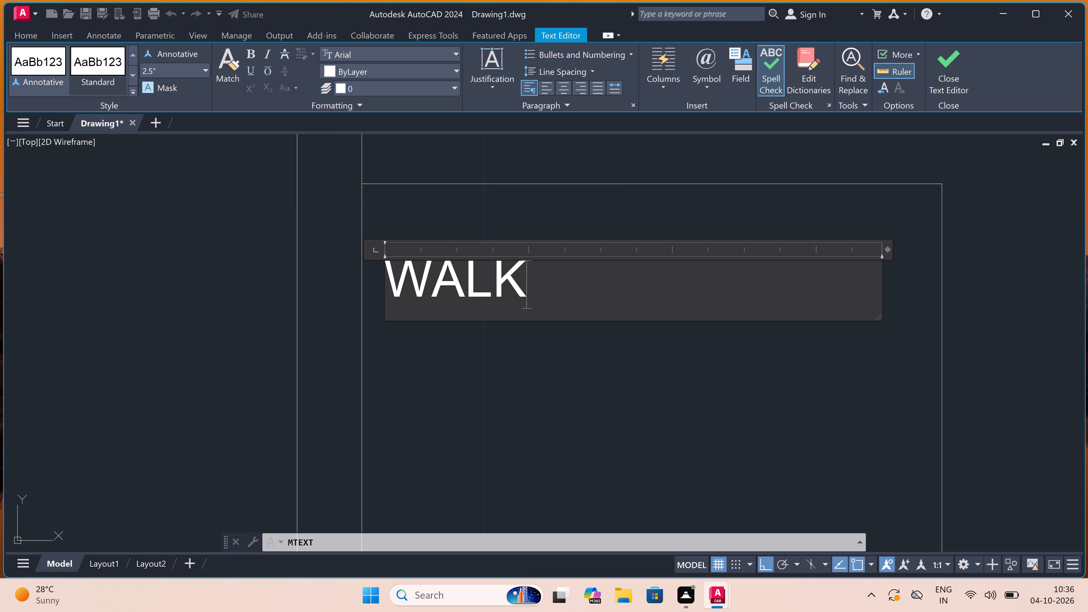
key(minus)
text(IN)
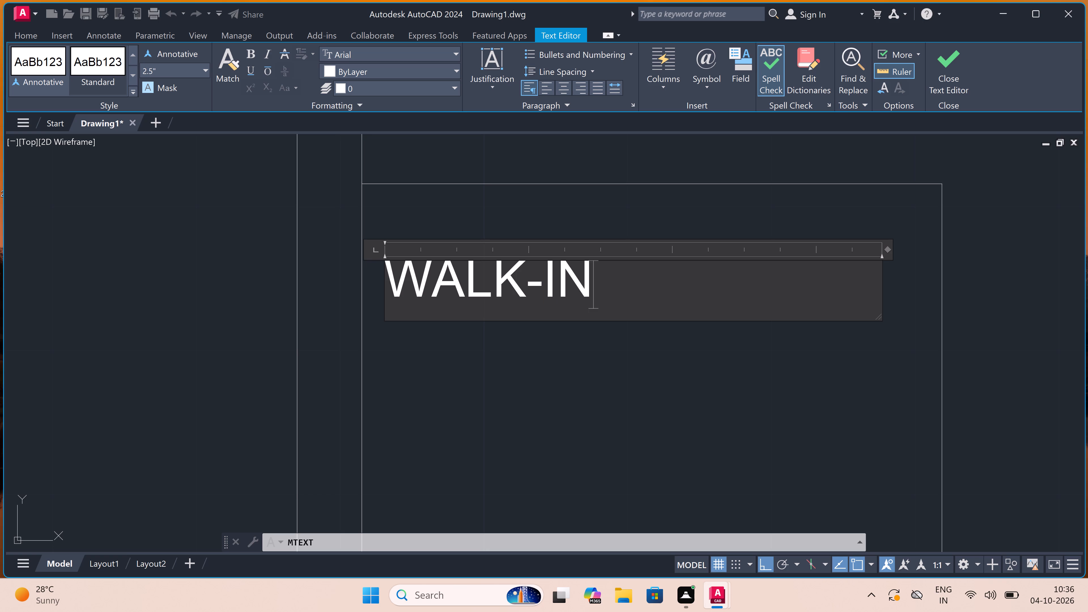
key(Return)
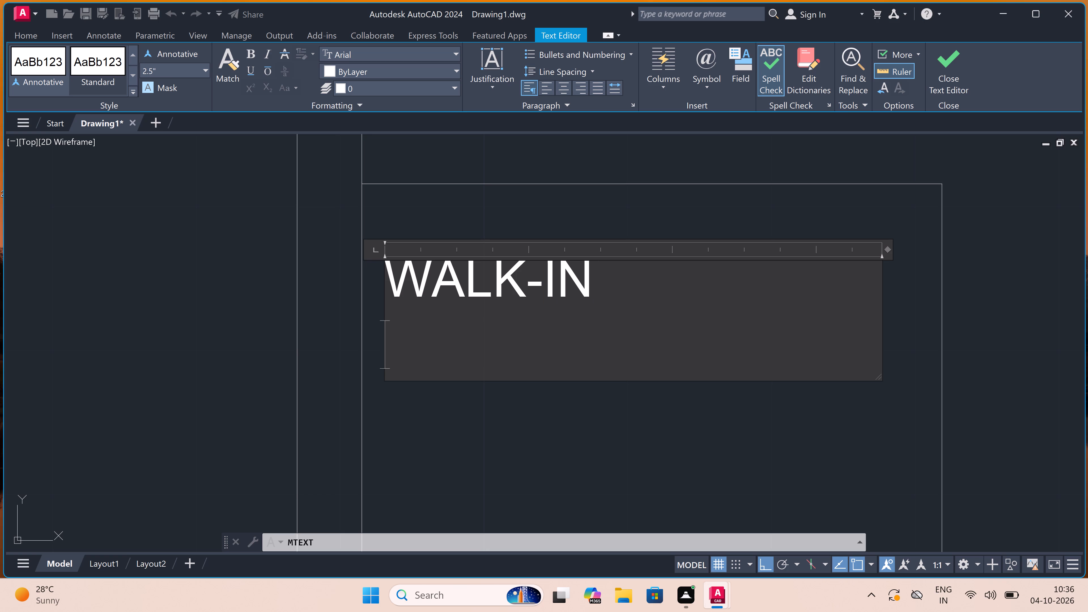
key(c)
key(l)
key(o)
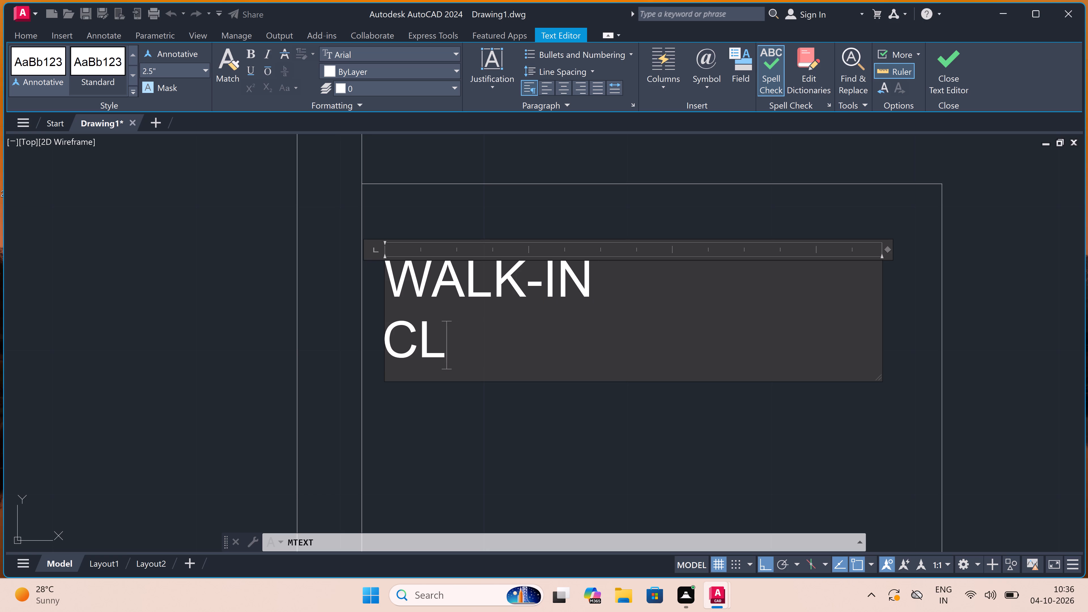
key(s)
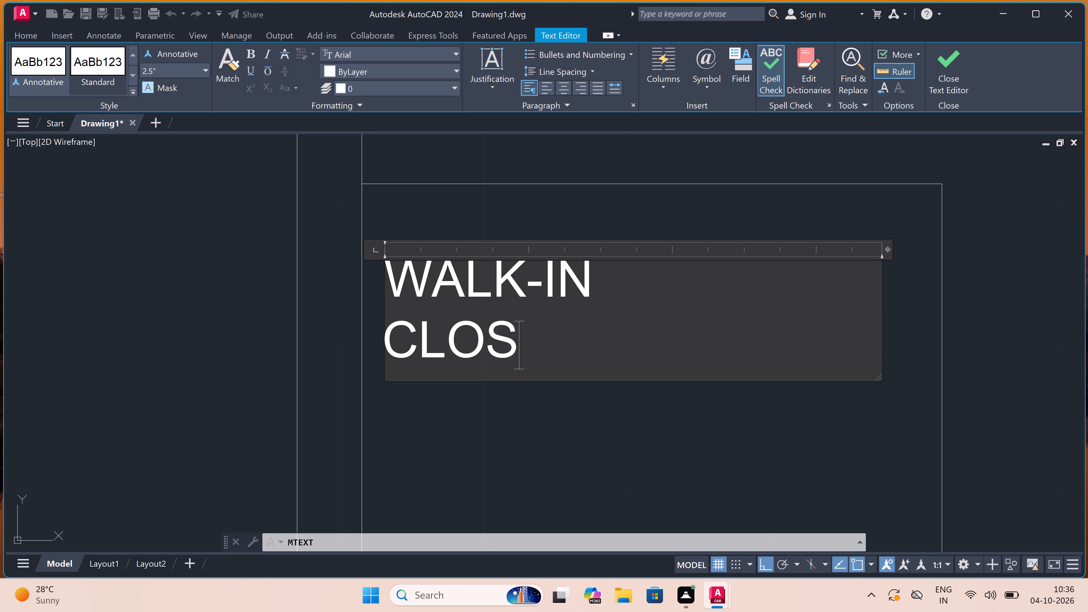
text(ET)
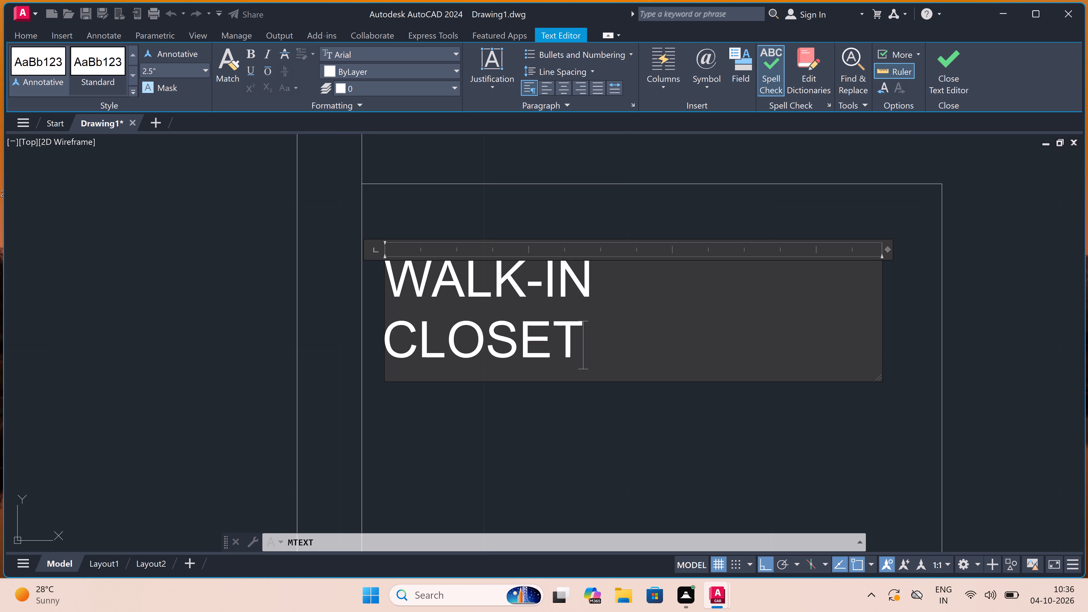
Add the room size 5'X6' as the third line of the walk-in closet label and finish the text.
key(Return)
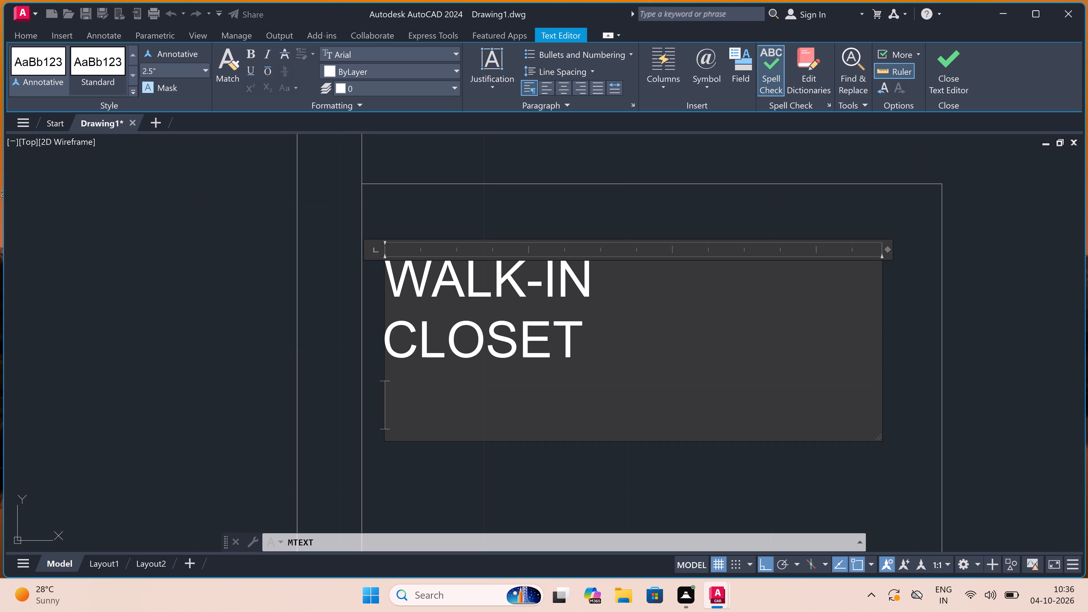
key(space)
key(space)
text(5')
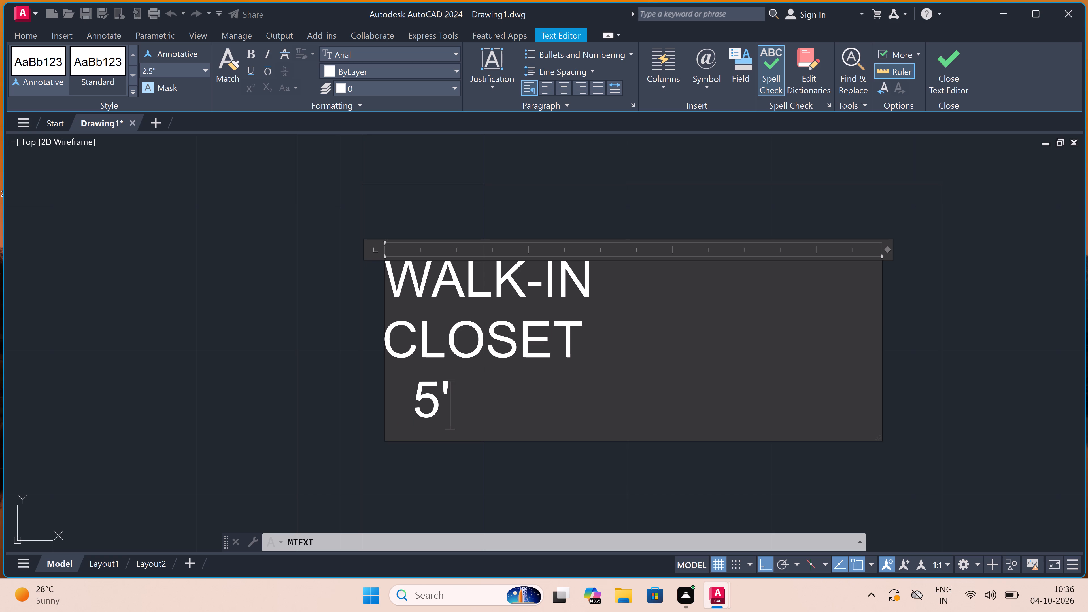
key(x)
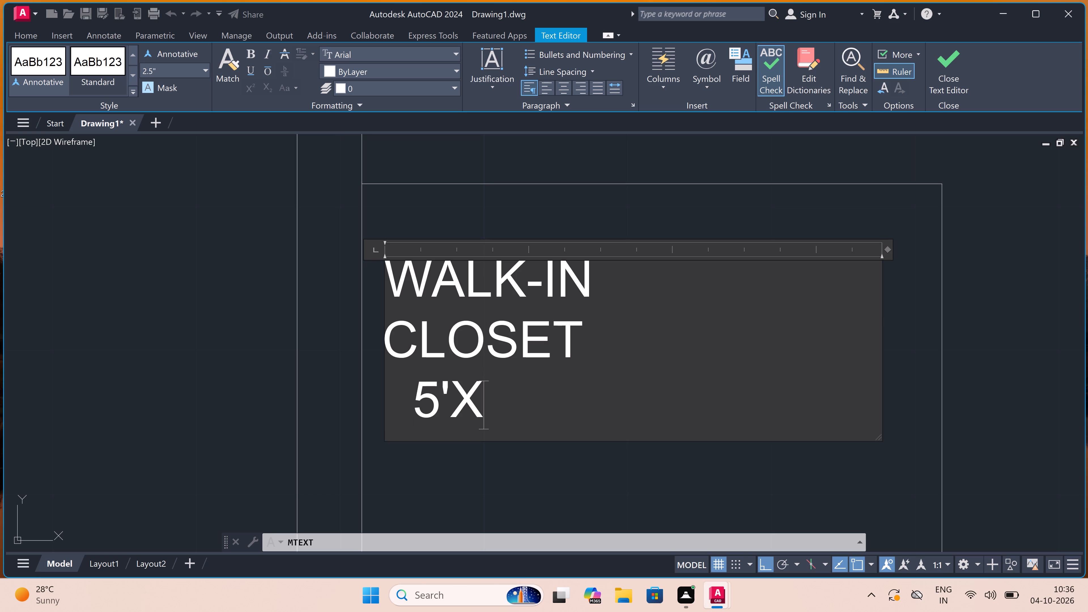
key(6)
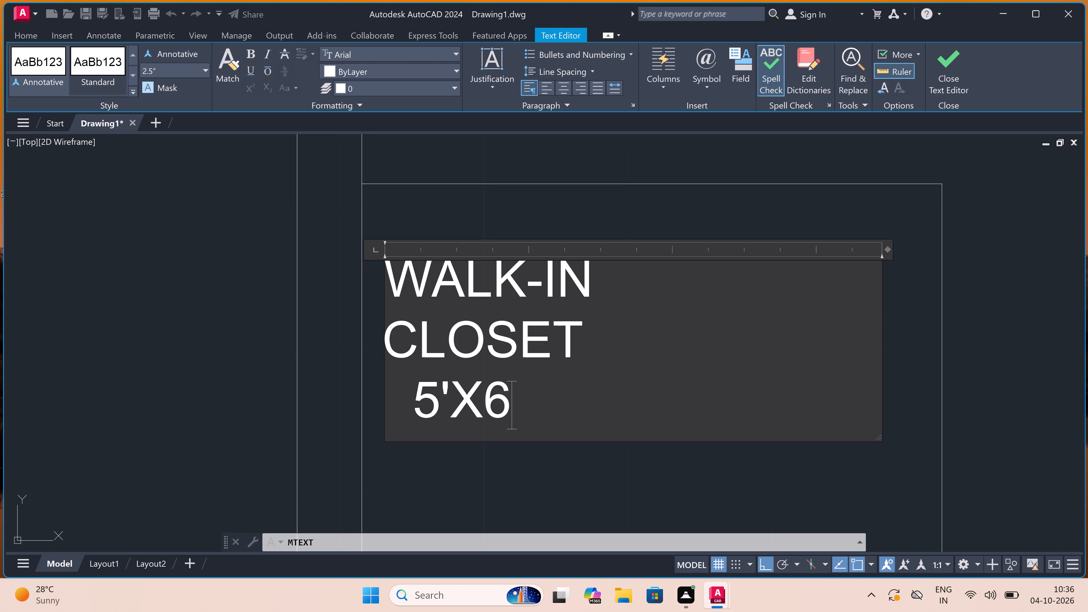
key(apostrophe)
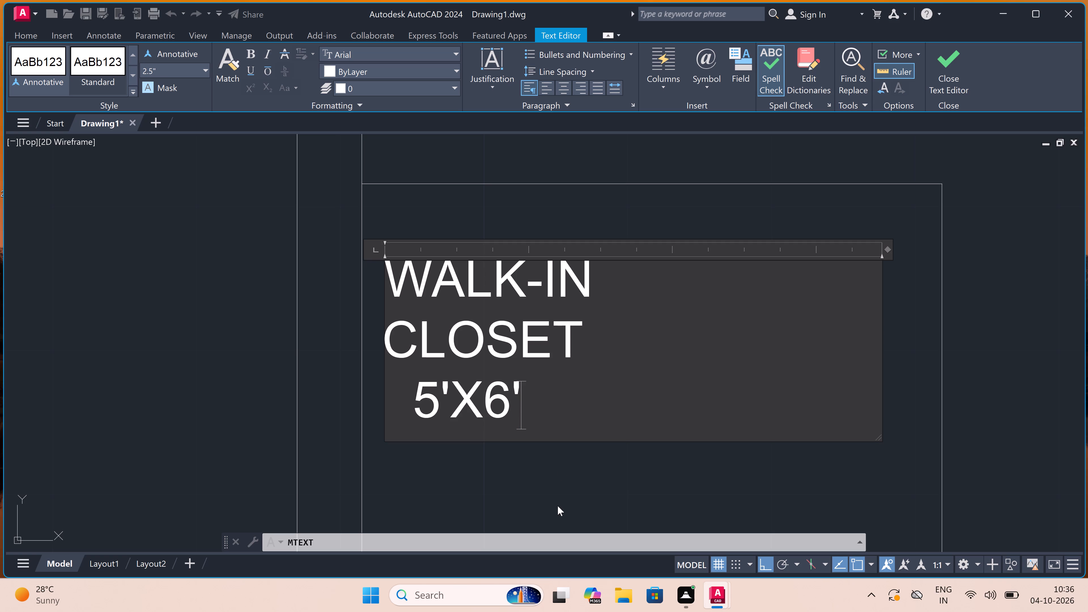
double_click(557, 503)
scroll(505, 504, down, 2)
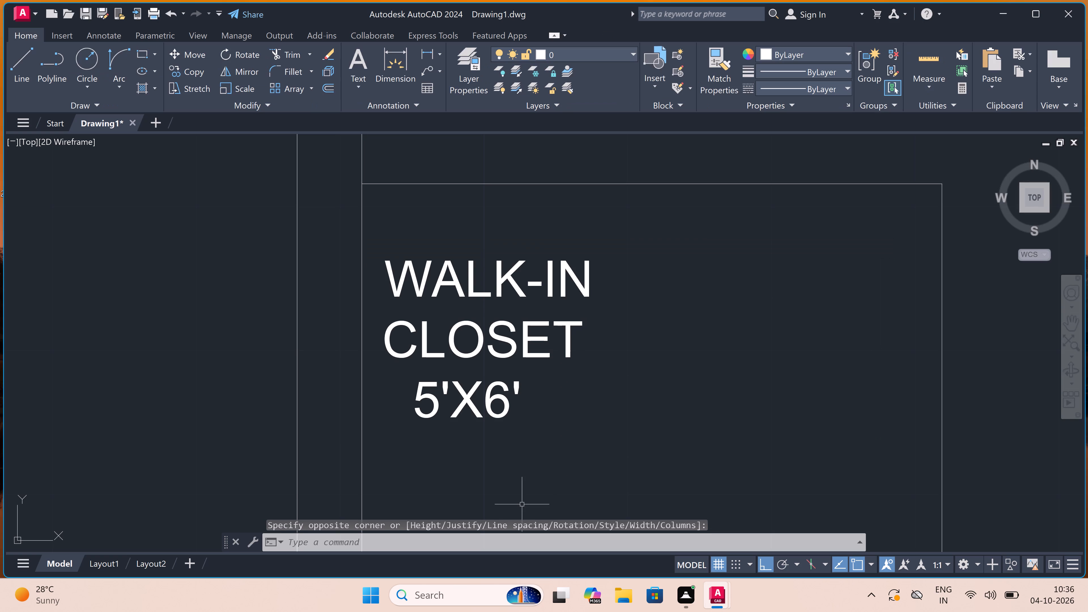
scroll(505, 504, down, 1)
scroll(519, 481, down, 6)
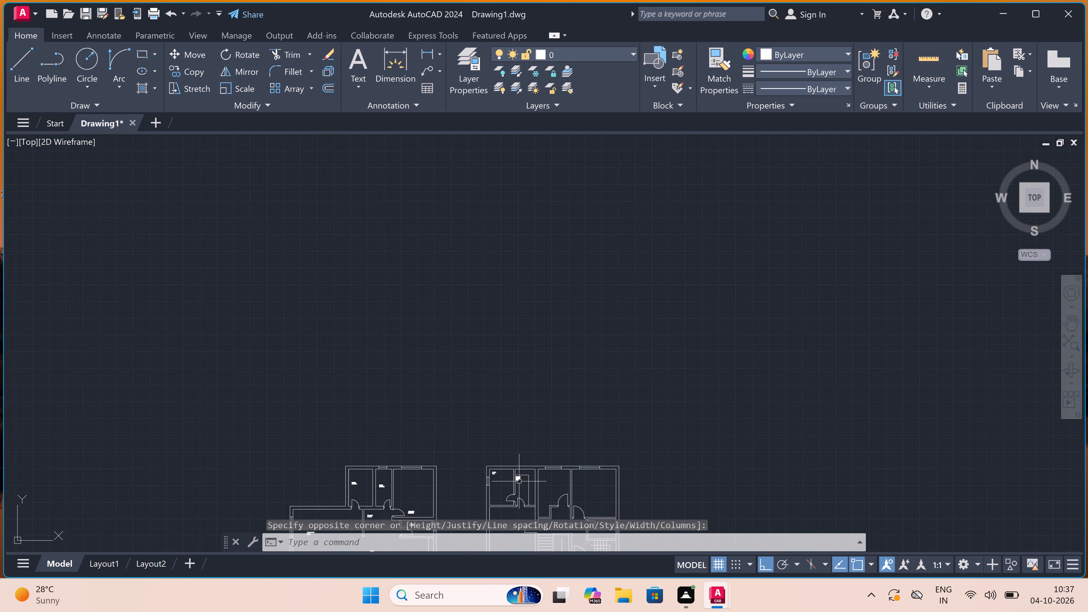
Place a multiline text box in the second plan's large room south of the toilet and walk-in closet, near its north wall.
scroll(519, 481, down, 6)
scroll(518, 486, up, 7)
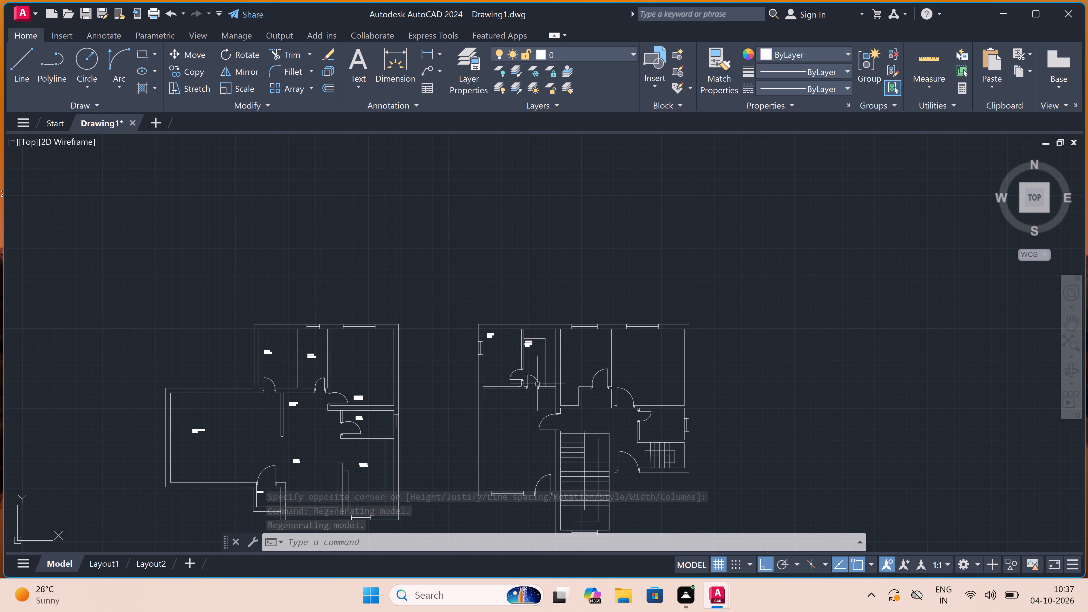
scroll(507, 426, up, 5)
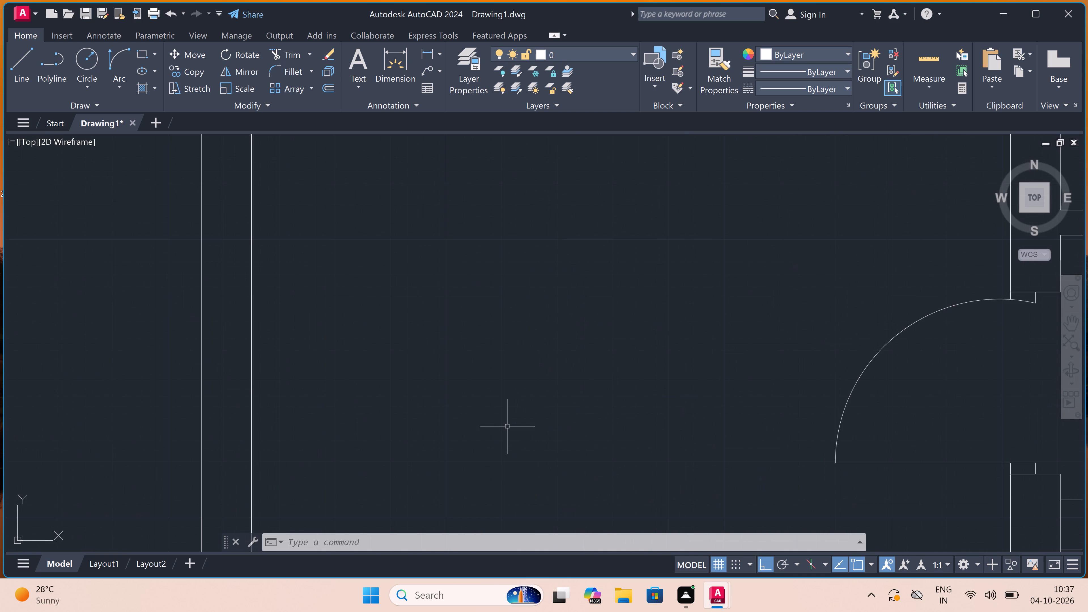
scroll(509, 422, down, 2)
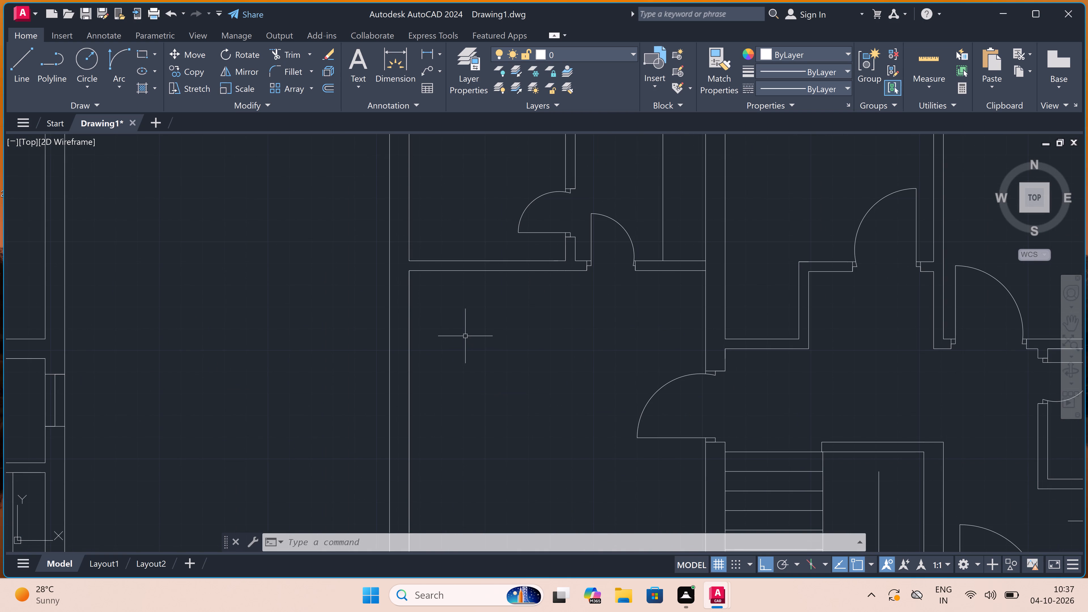
key(space)
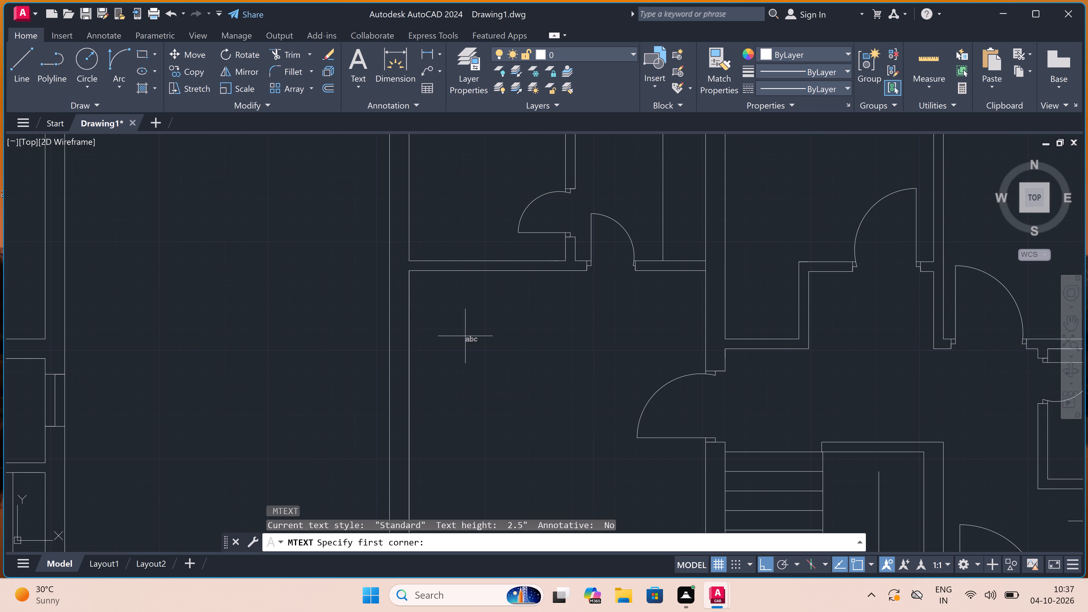
click(442, 314)
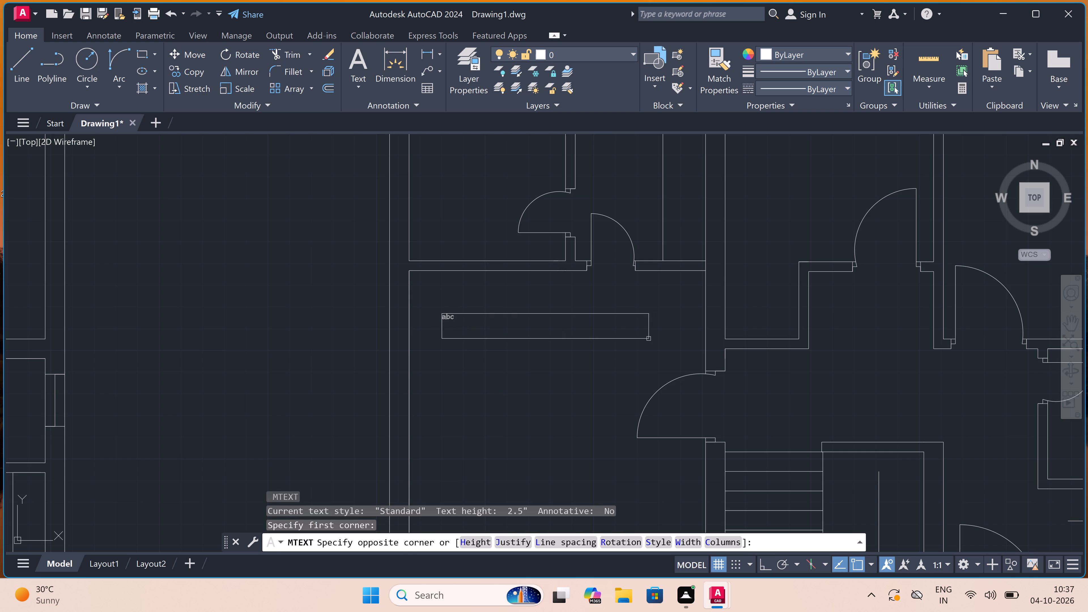
click(671, 336)
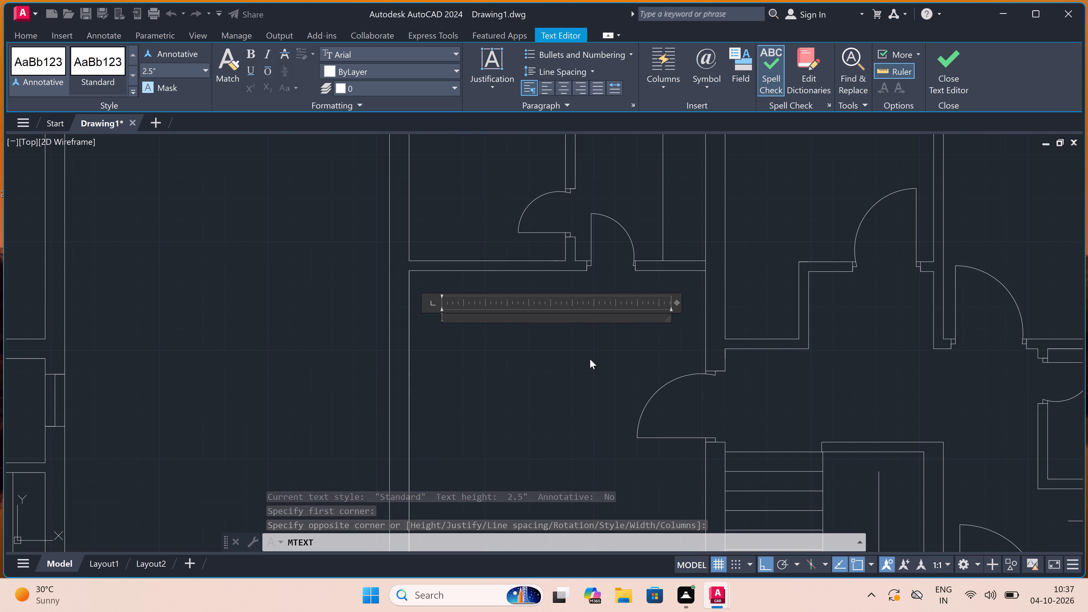
Enter BEDROOM with the room size 14'X16' on the second line of the label and finish the text.
text(BED)
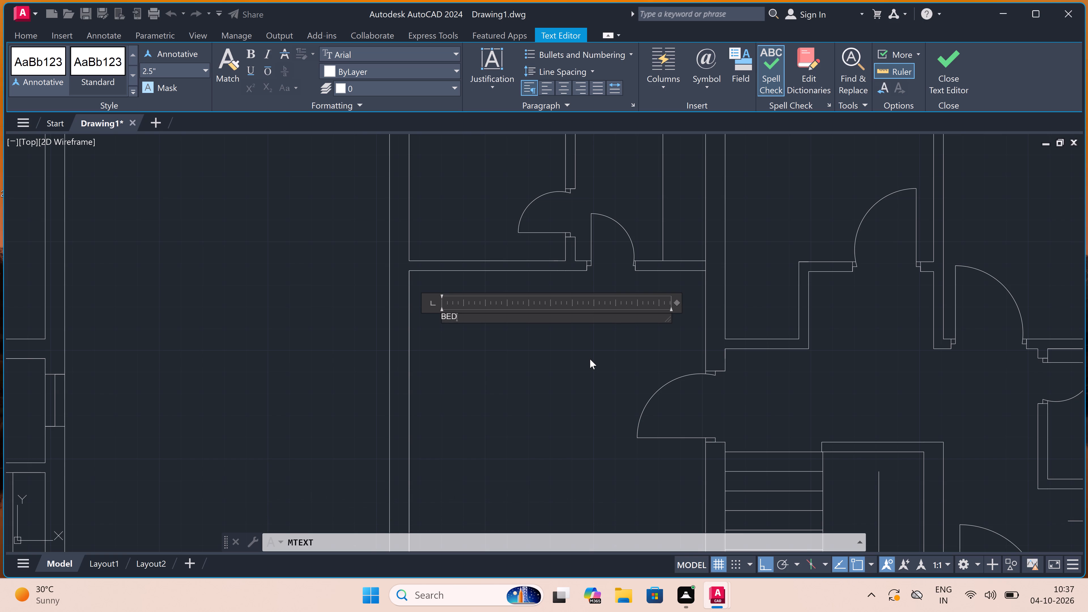
key(r)
text(OOM)
key(Return)
key(space)
key(space)
key(space)
text(14)
key(apostrophe)
key(x)
text(16)
key(apostrophe)
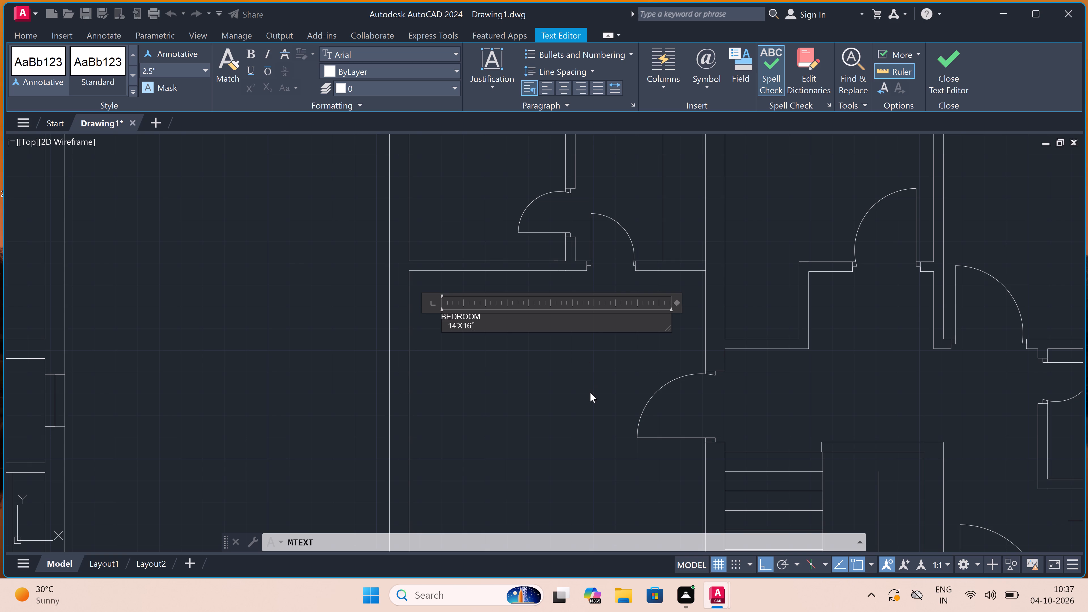
double_click(590, 392)
Place a multiline text box at the north end of the second plan's main stairwell, east of the treads.
scroll(578, 388, down, 3)
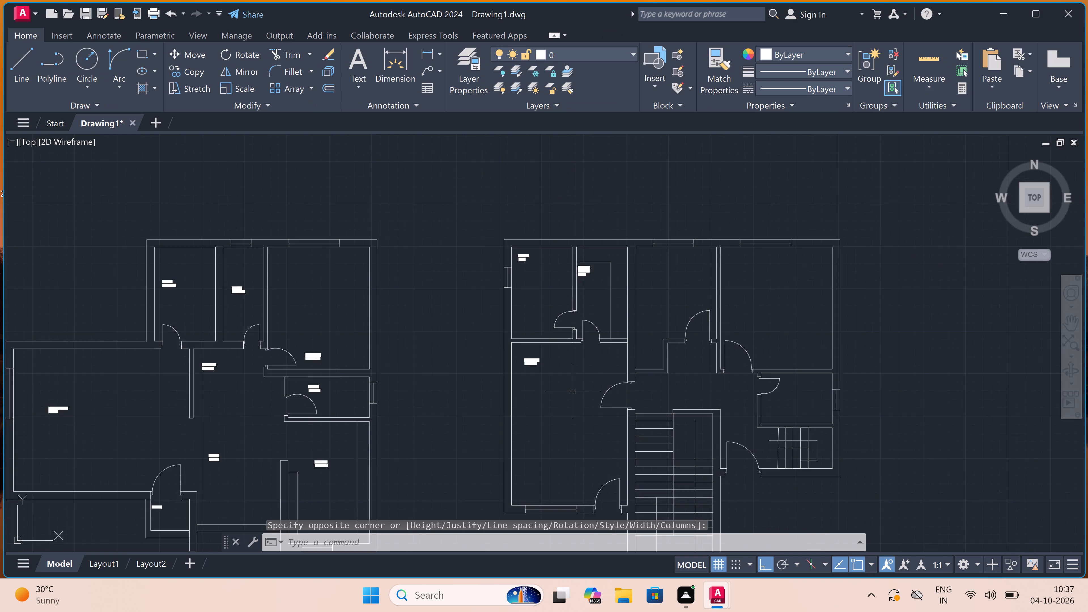
scroll(572, 392, down, 1)
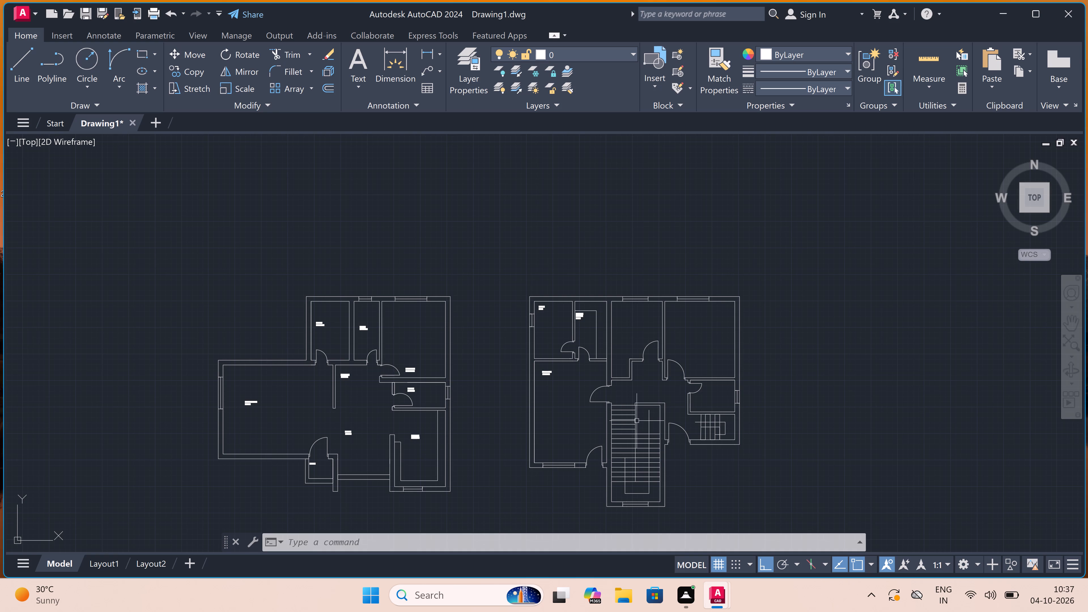
scroll(641, 419, up, 5)
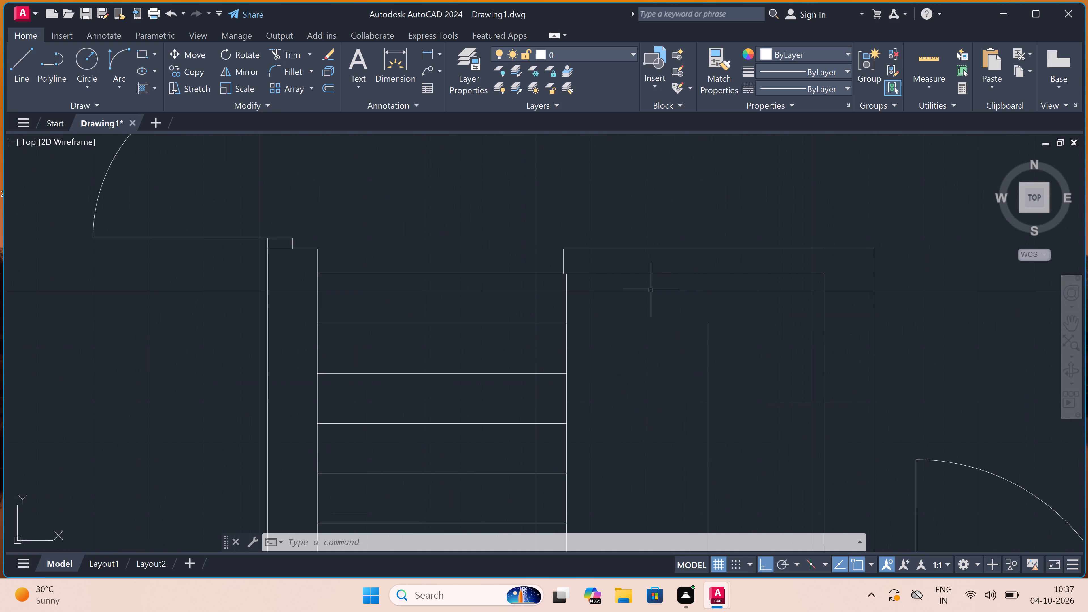
key(space)
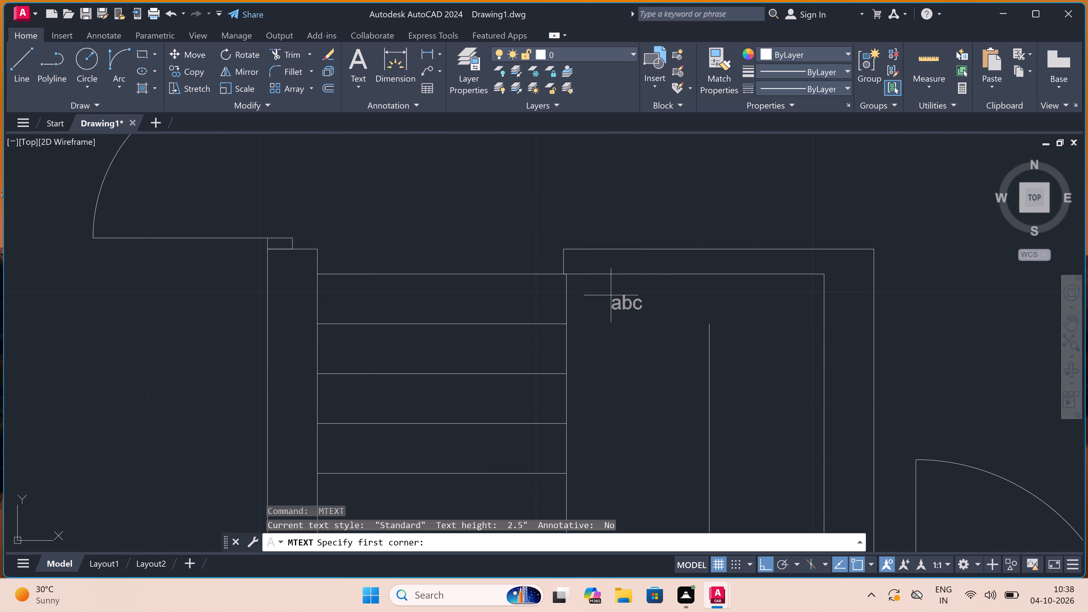
click(611, 295)
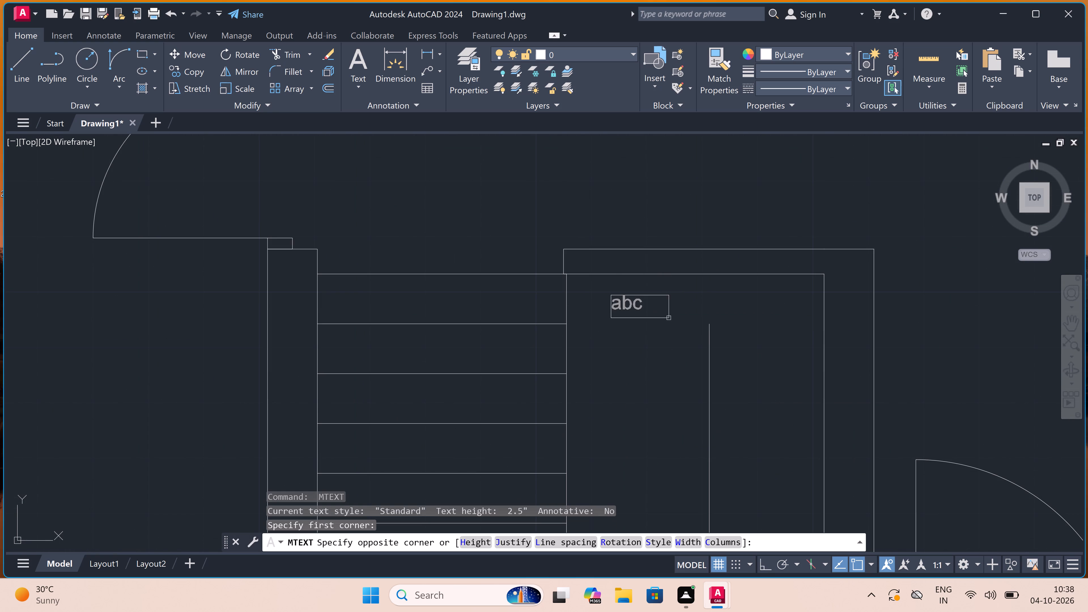
double_click(808, 339)
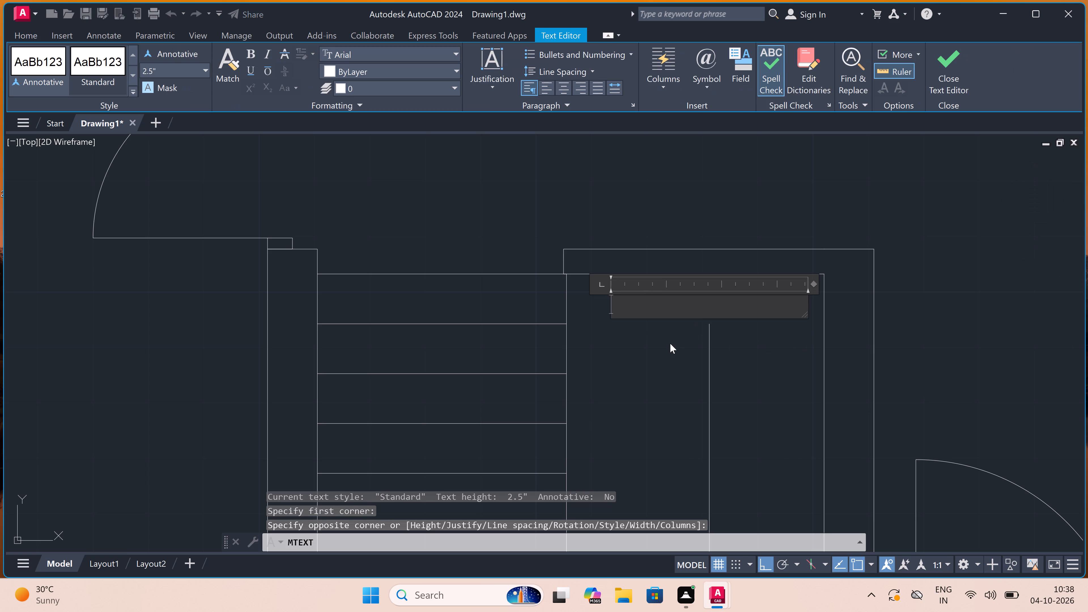
Enter U-SHAPE with STAIRS on the second line of the stairwell label and finish the text.
key(u)
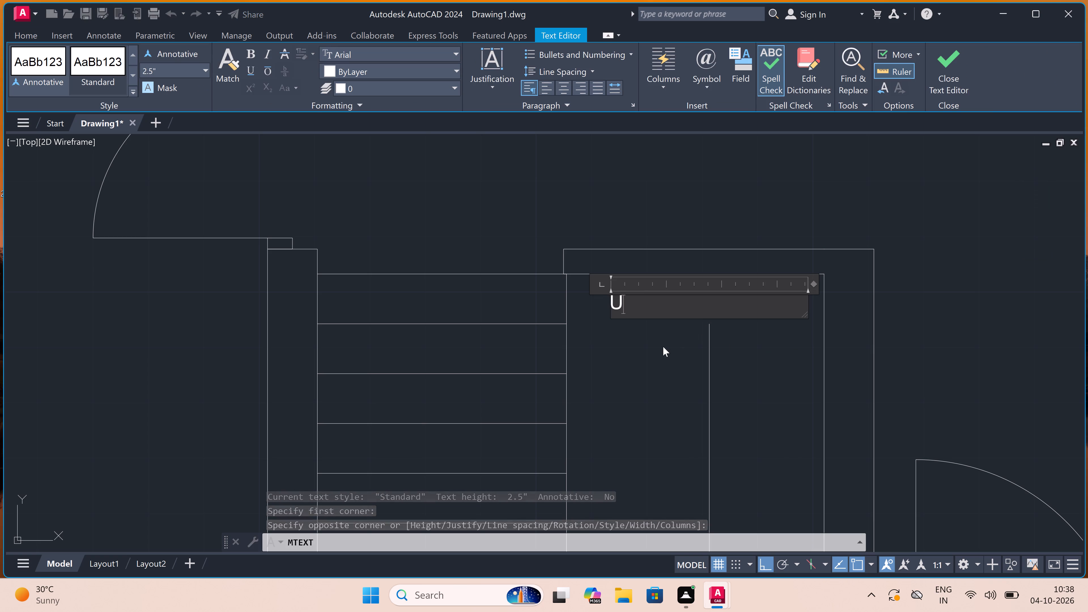
key(minus)
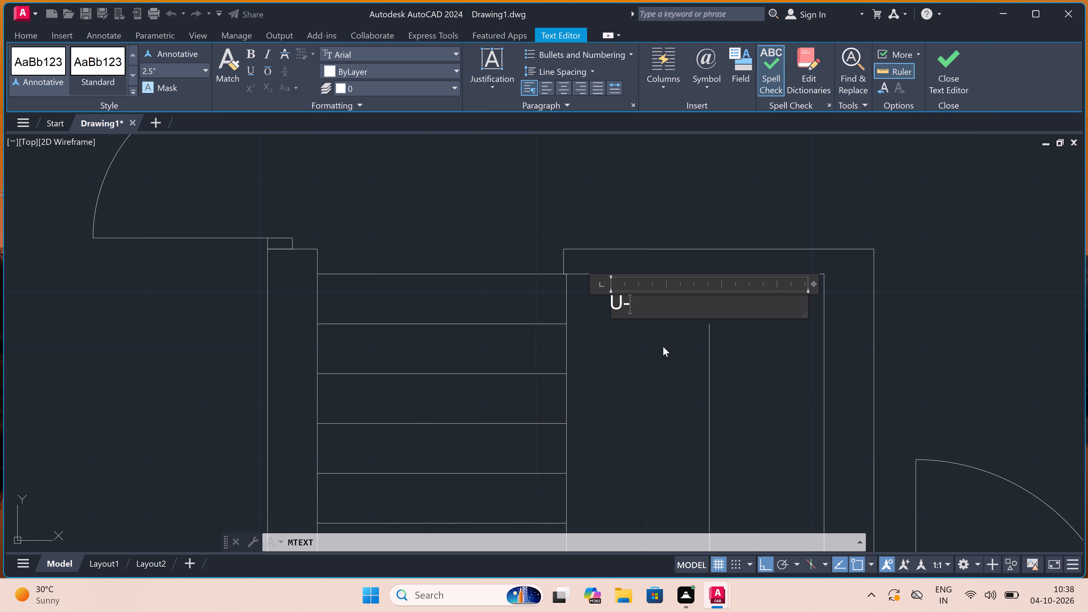
key(s)
text(HA)
key(p)
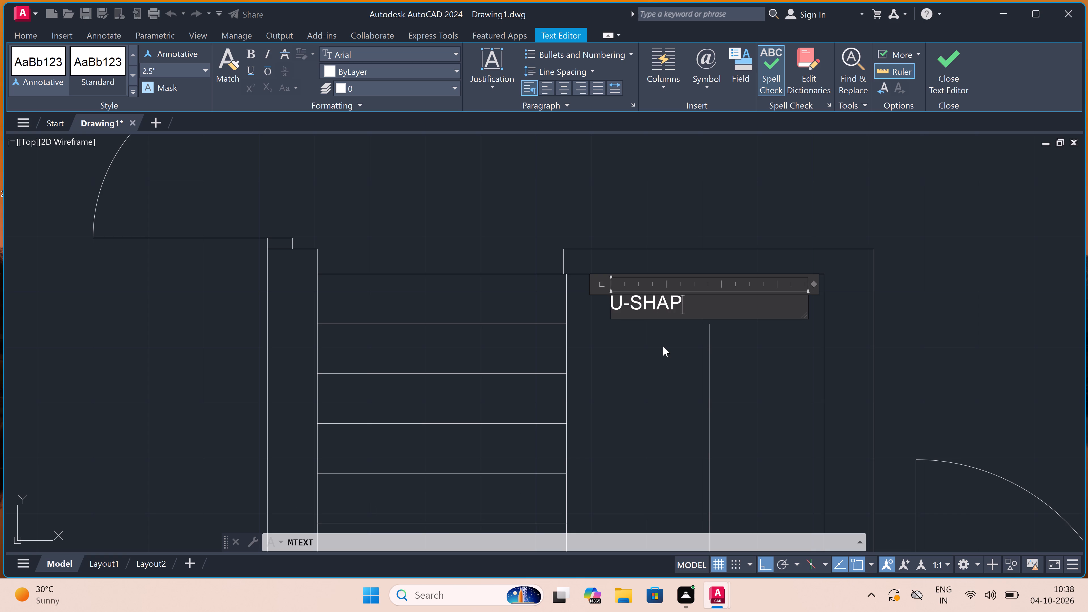
key(e)
key(Return)
key(space)
text(ST)
key(a)
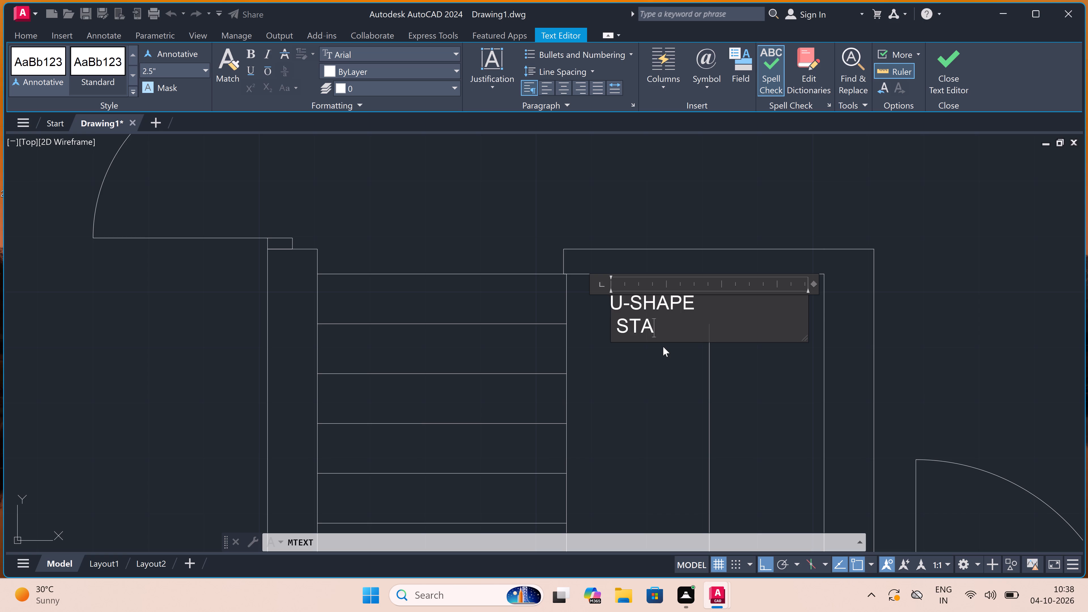
key(i)
key(r)
key(s)
click(665, 377)
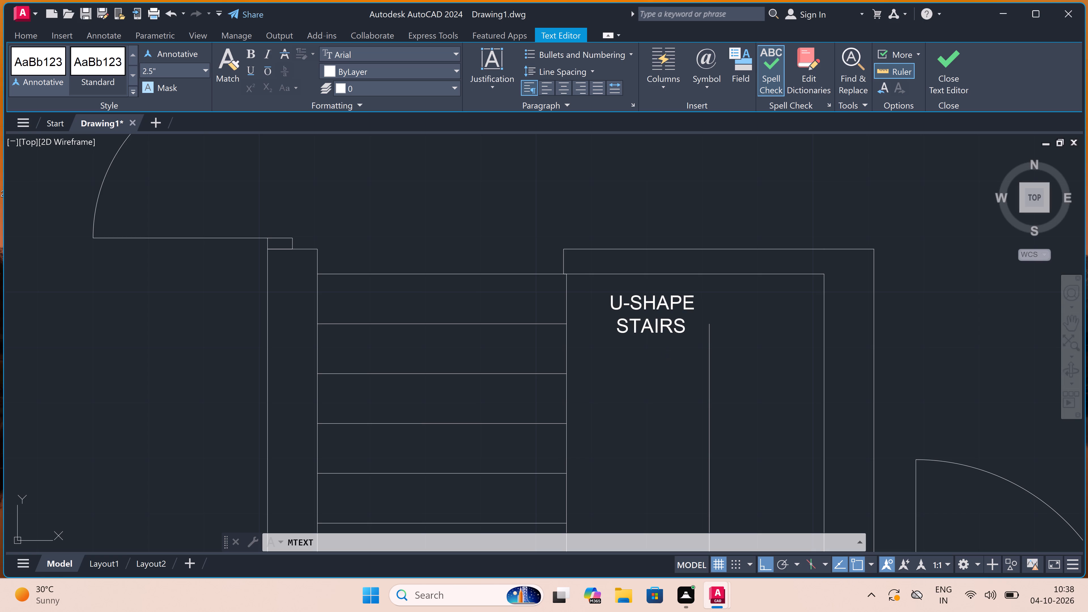
Add the multiline text label PASSAGE in the second plan's hallway, just north of the U-shape stairs.
scroll(663, 390, down, 3)
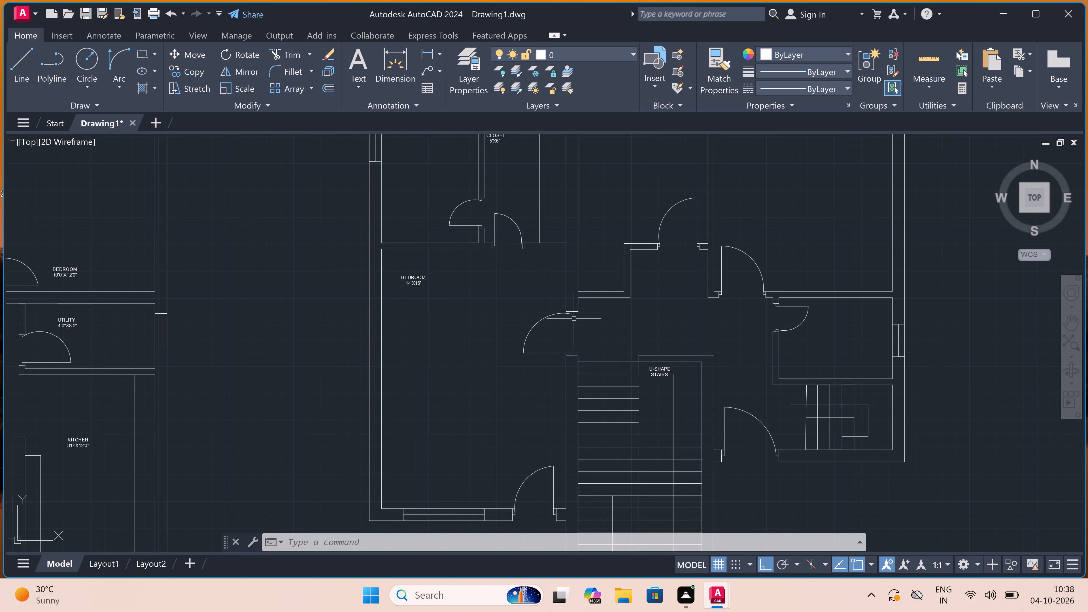
scroll(613, 322, up, 3)
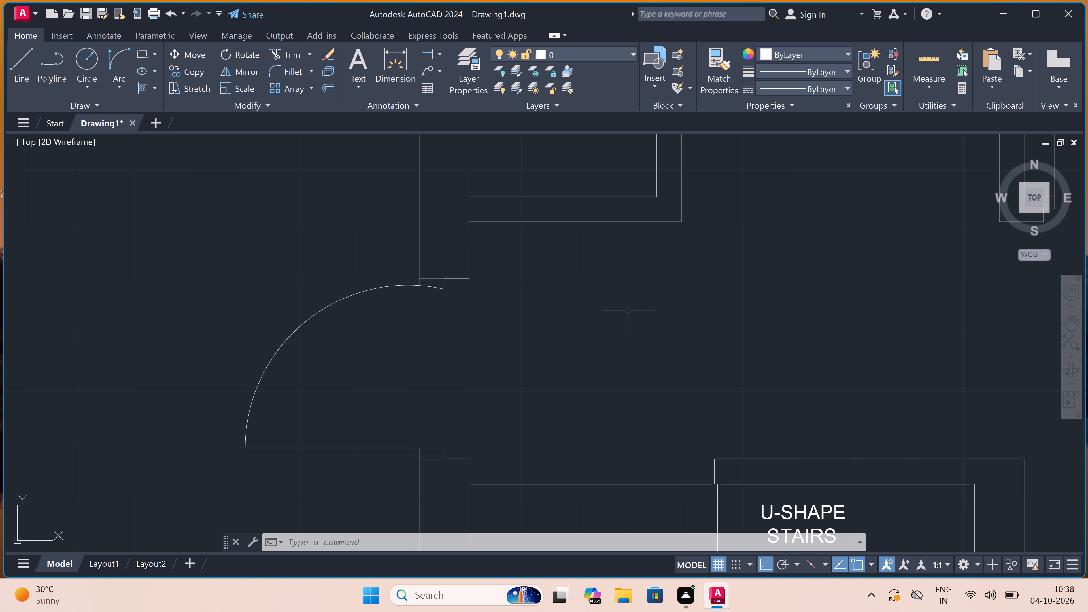
key(space)
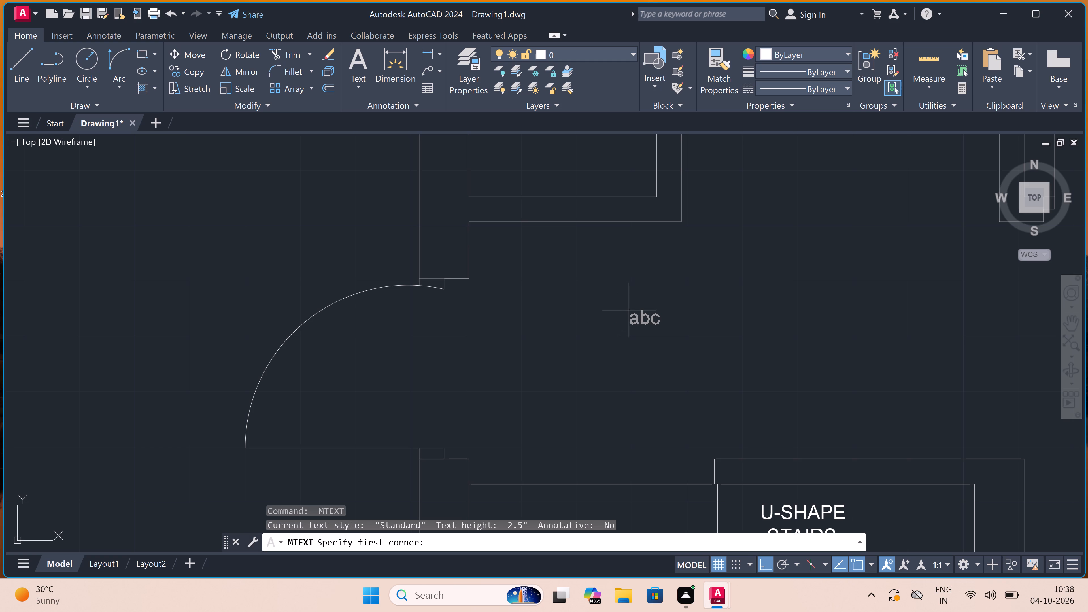
click(629, 311)
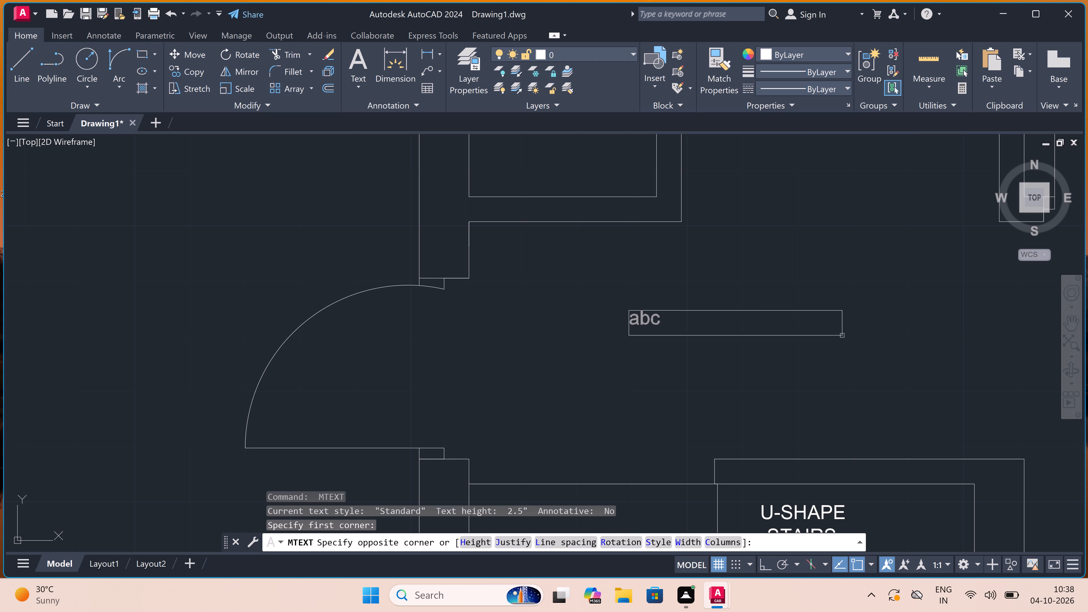
double_click(878, 352)
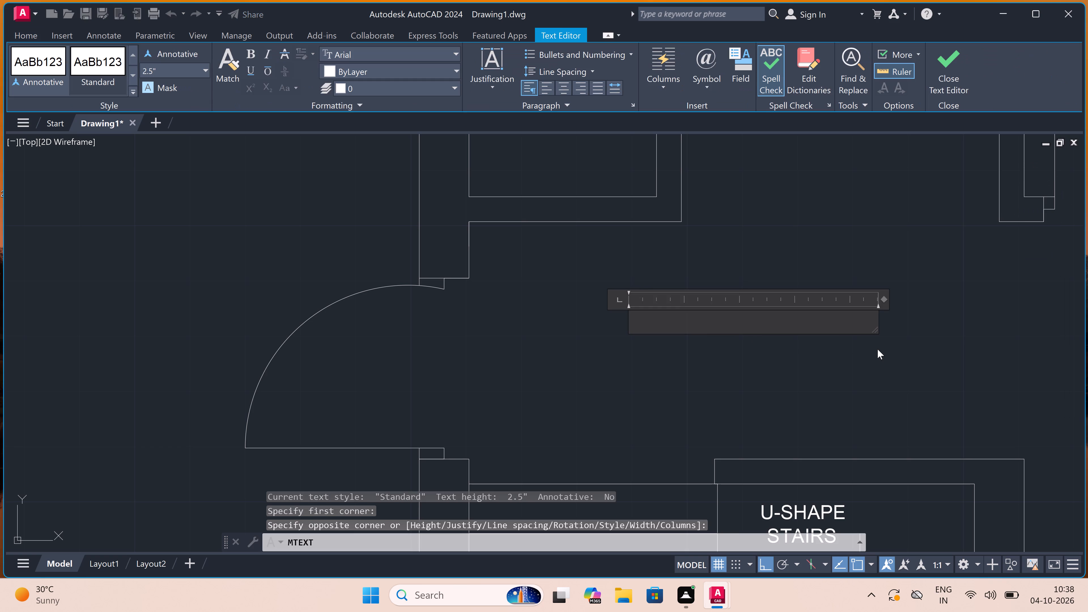
text(PASSAGE)
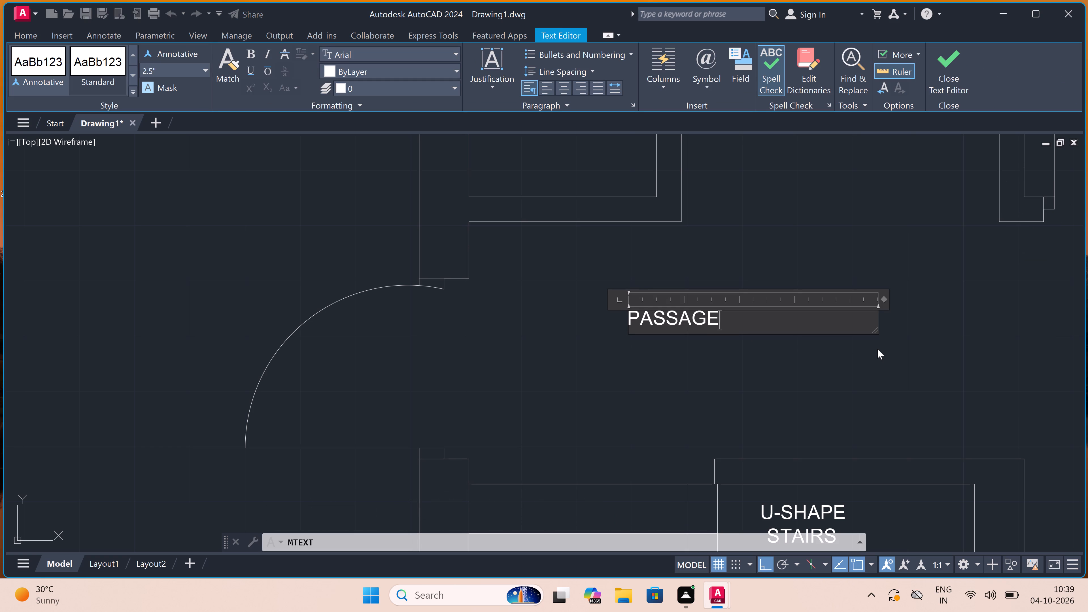
click(877, 349)
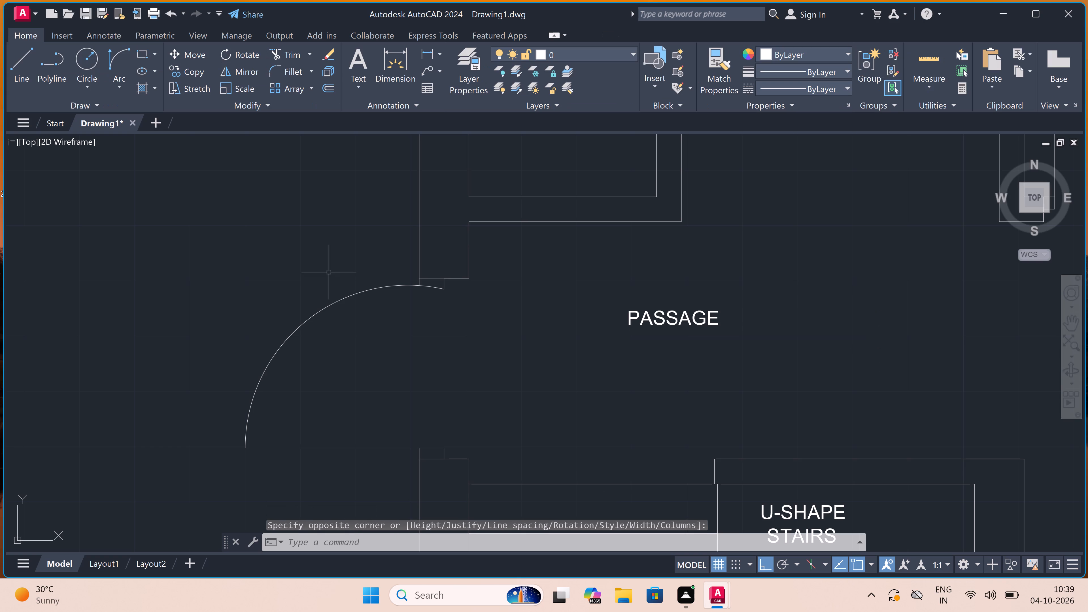
Add the multiline text label VOIDS in the recess north of the passage, just south of the middle room's door.
scroll(507, 432, up, 3)
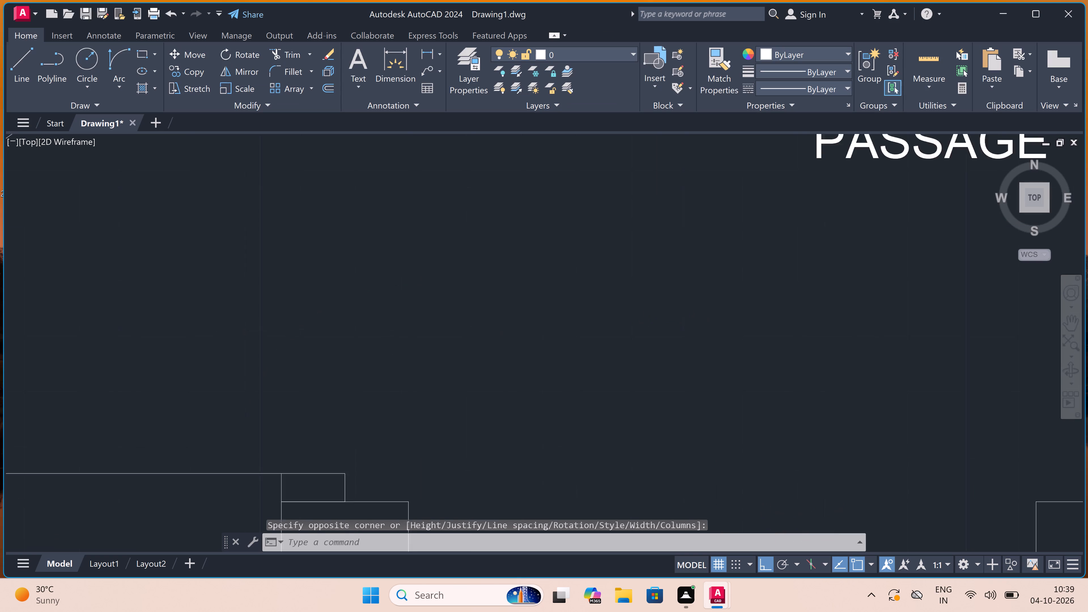
scroll(510, 430, down, 8)
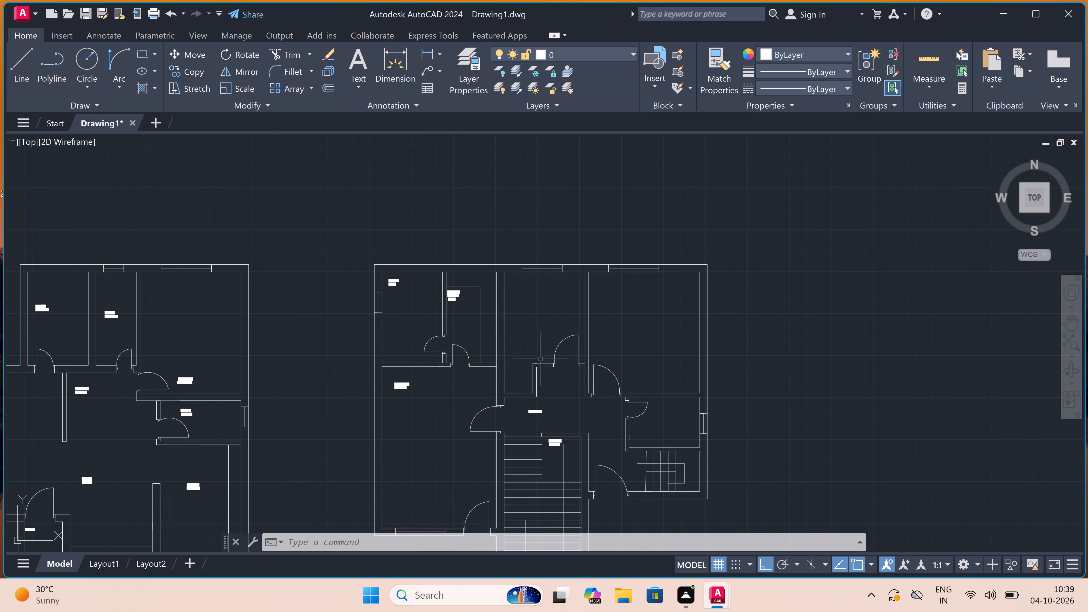
scroll(561, 379, up, 2)
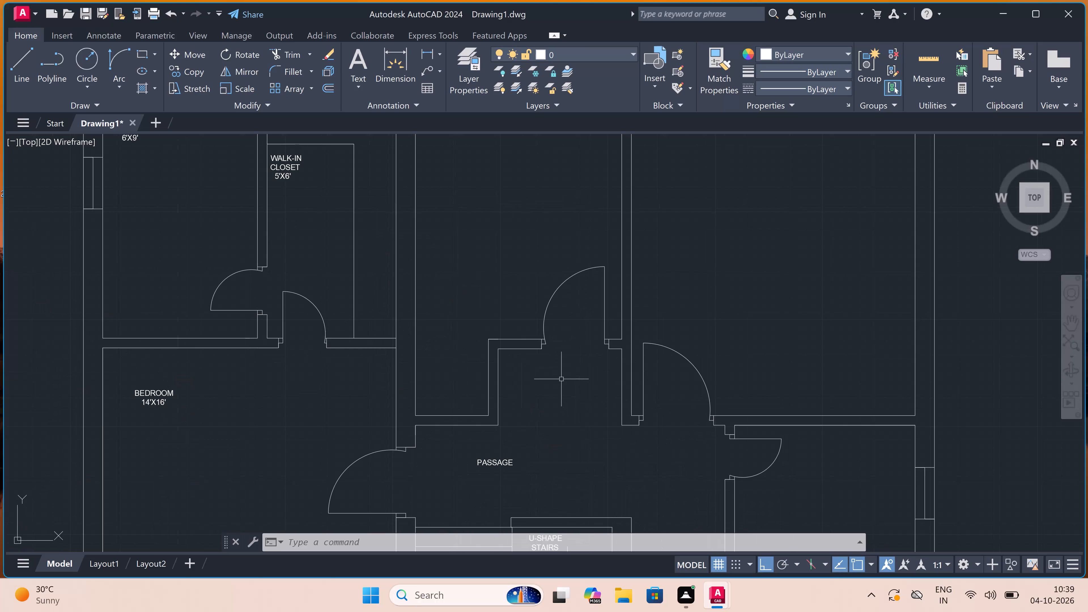
scroll(561, 379, up, 3)
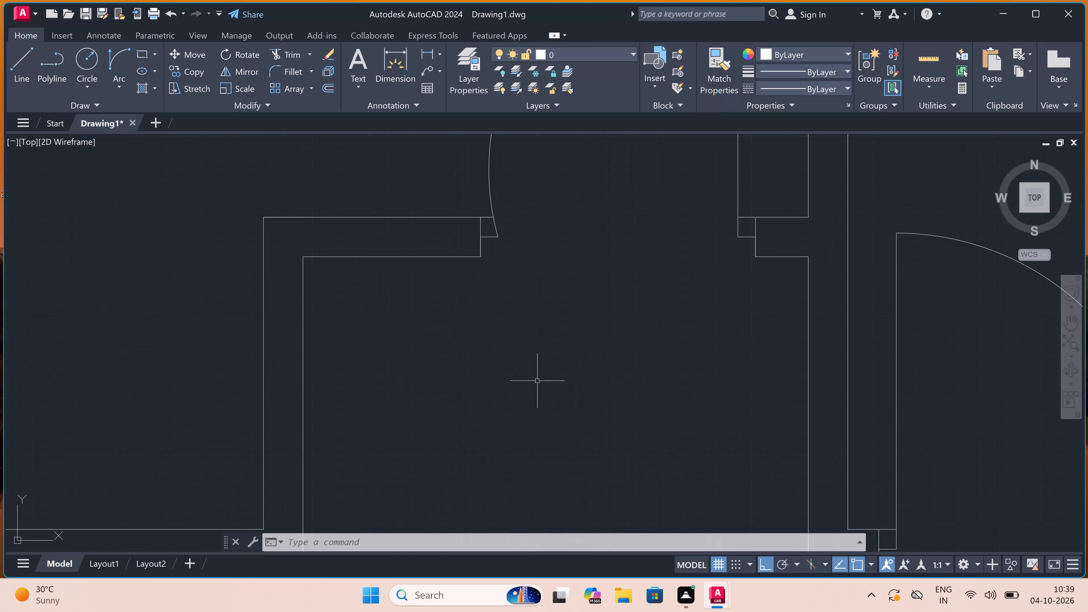
key(space)
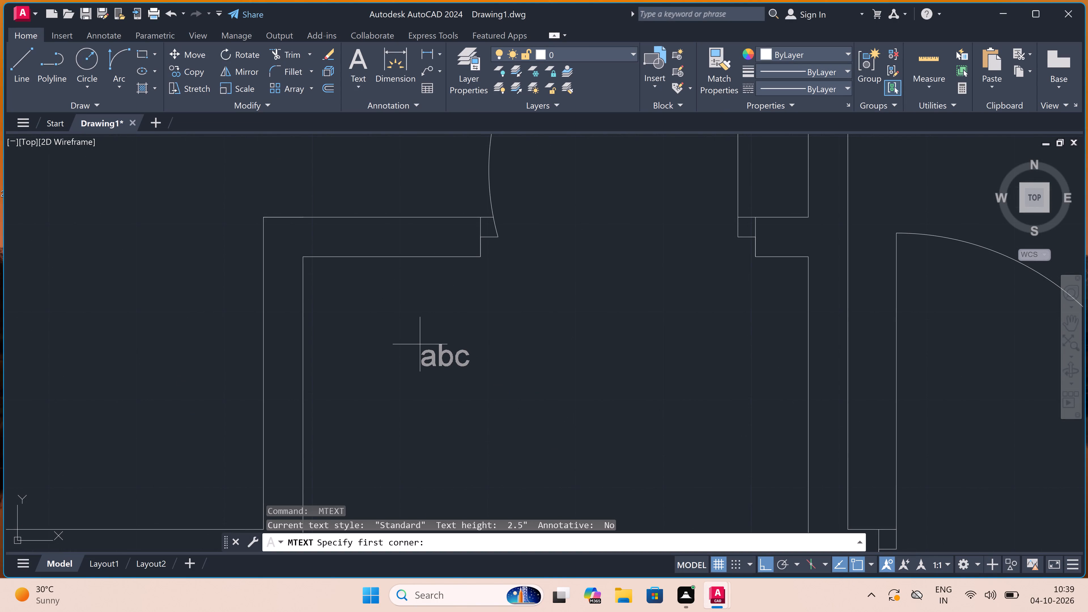
click(389, 378)
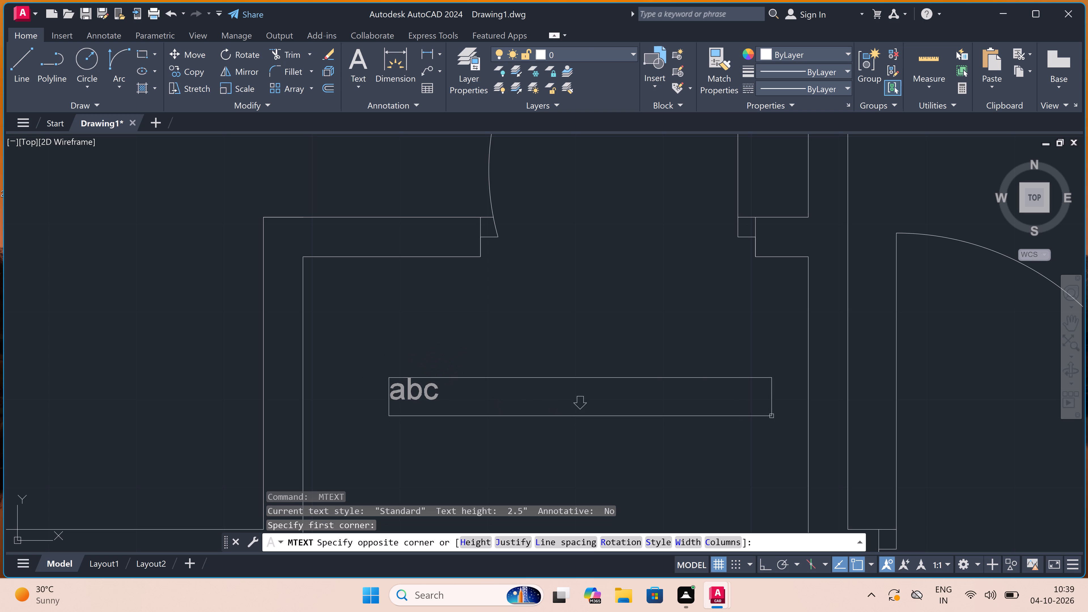
click(776, 415)
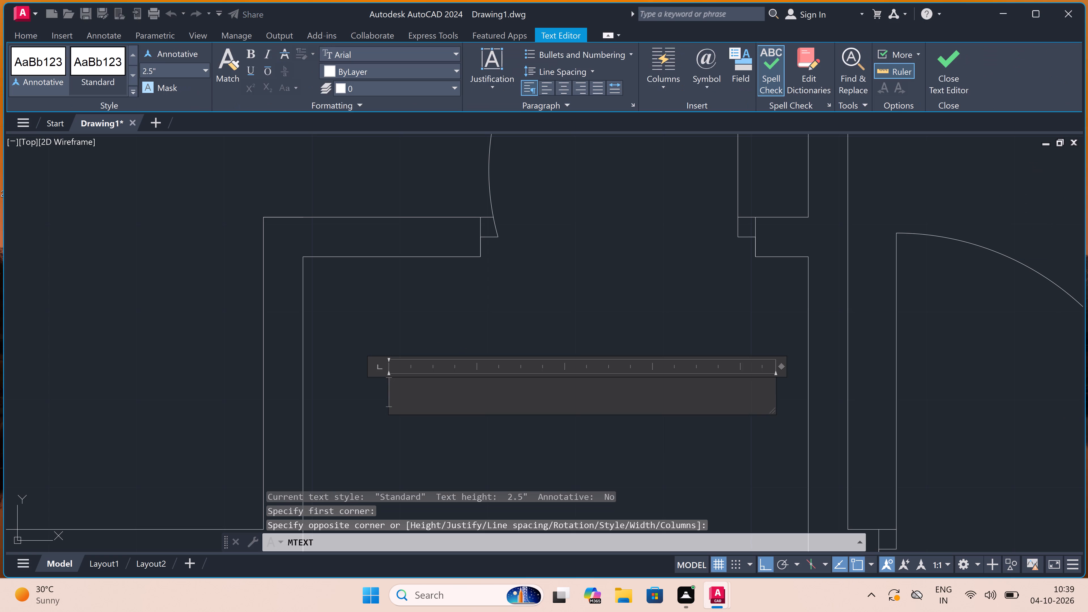
key(v)
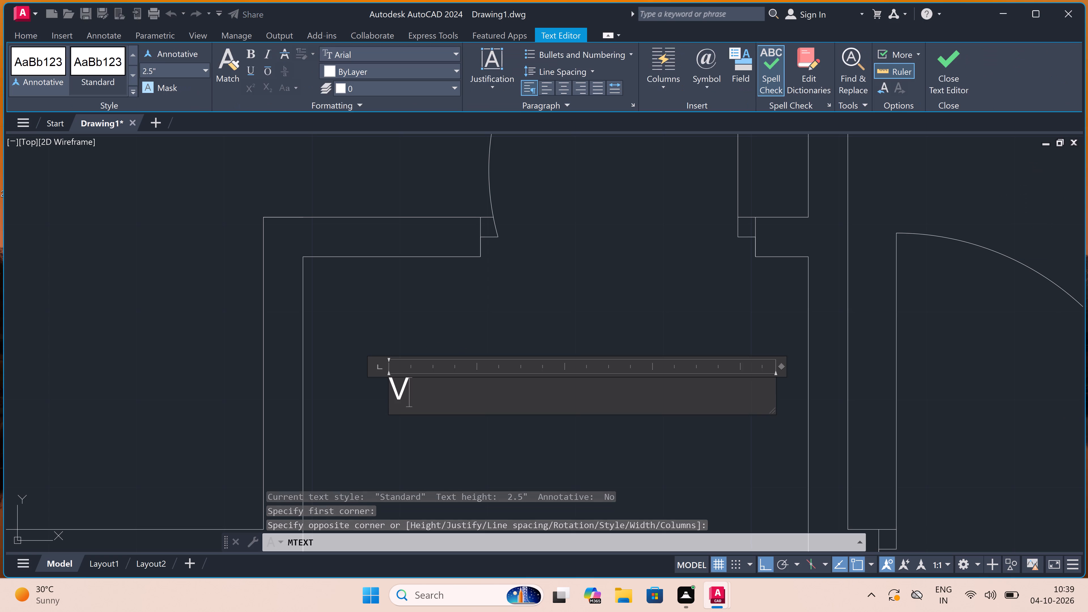
text(OI)
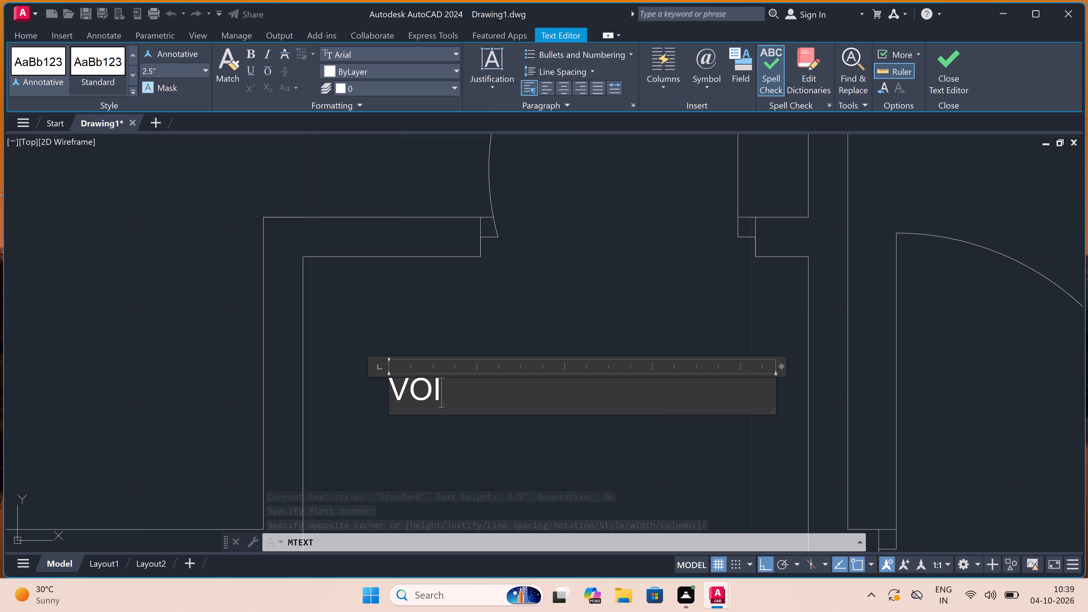
key(d)
key(s)
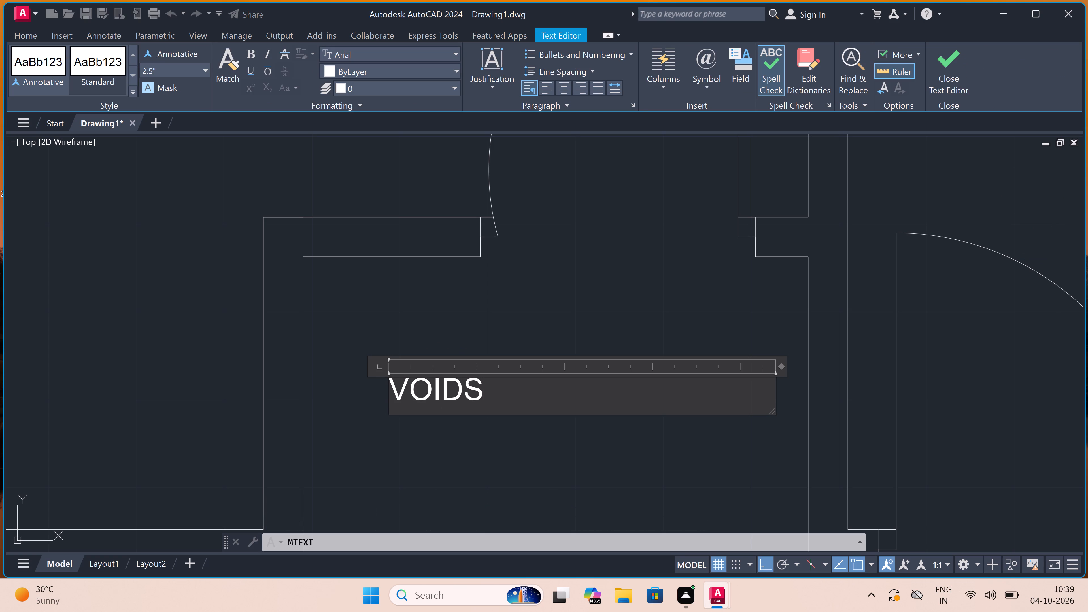
click(547, 430)
Place a multiline text box in the second plan's middle north room, east of the walk-in closet and below the window.
scroll(547, 430, up, 2)
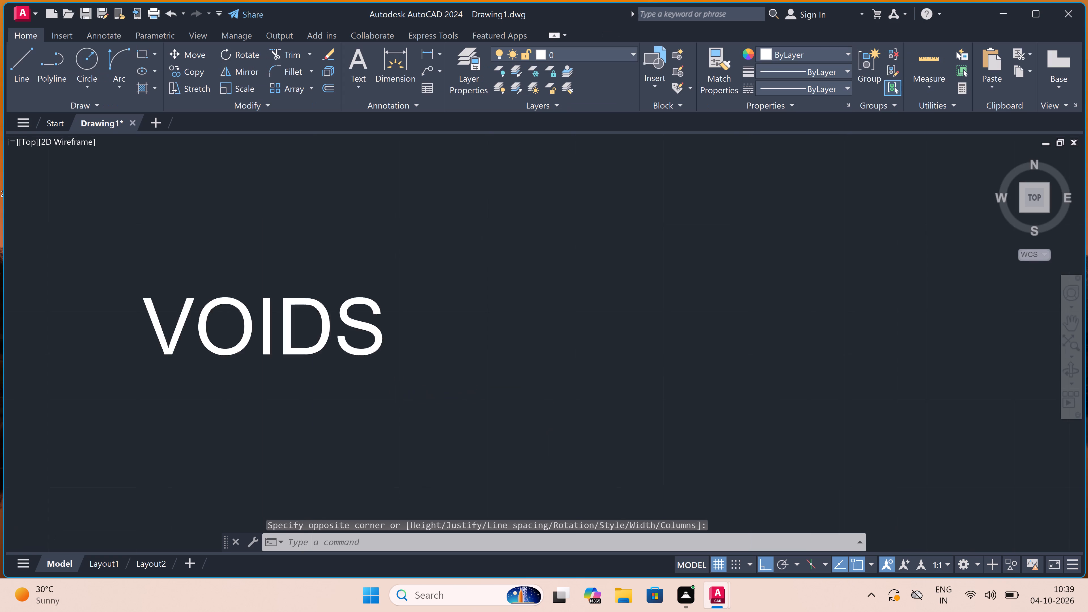
scroll(547, 430, down, 9)
scroll(547, 430, up, 1)
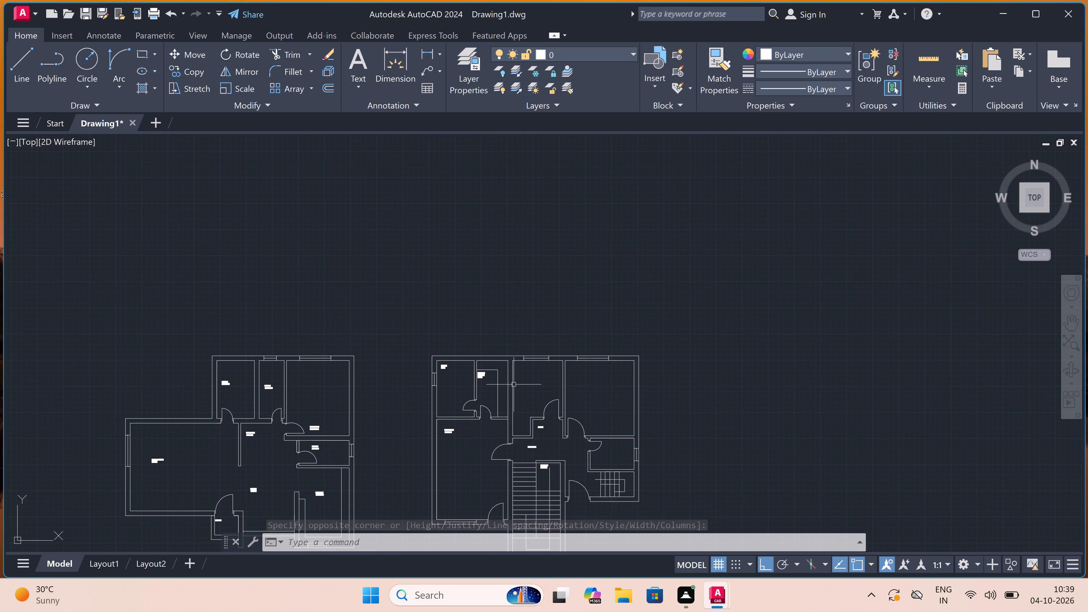
scroll(523, 384, up, 4)
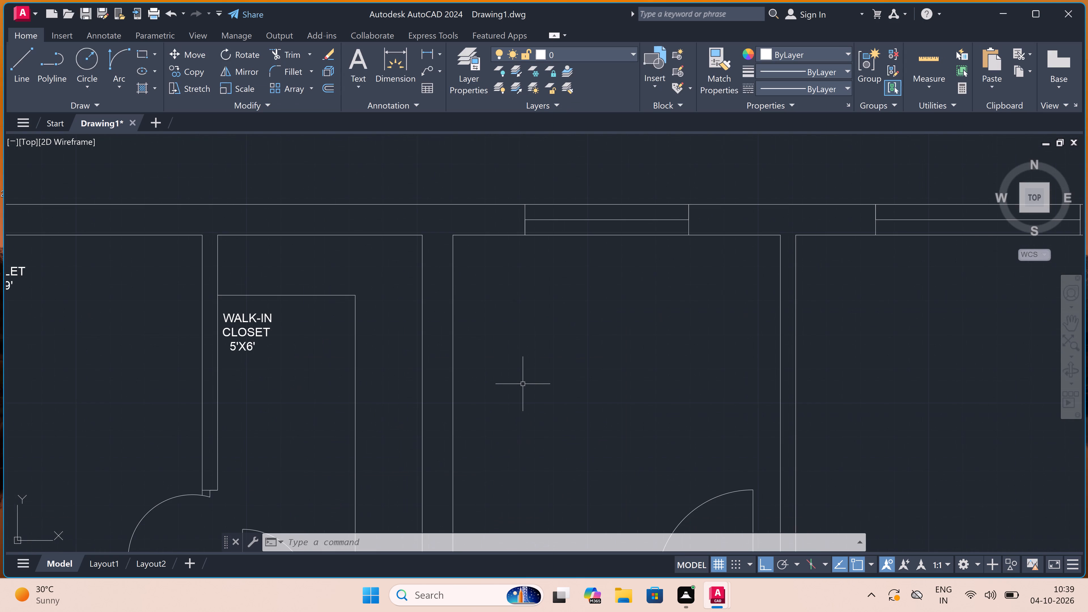
scroll(539, 379, up, 2)
scroll(539, 379, down, 2)
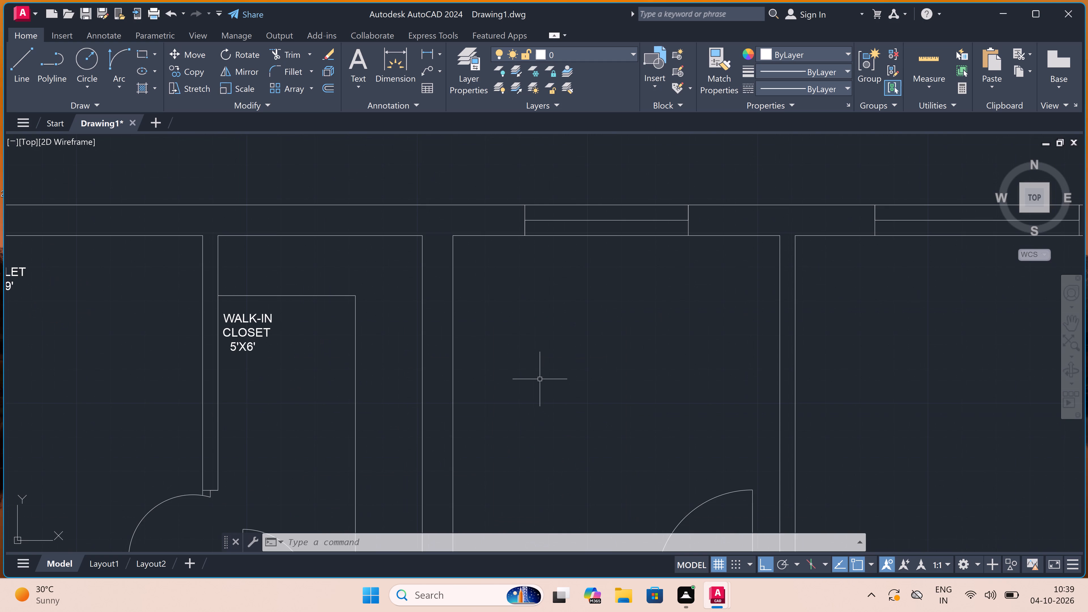
scroll(589, 384, up, 4)
scroll(589, 384, down, 2)
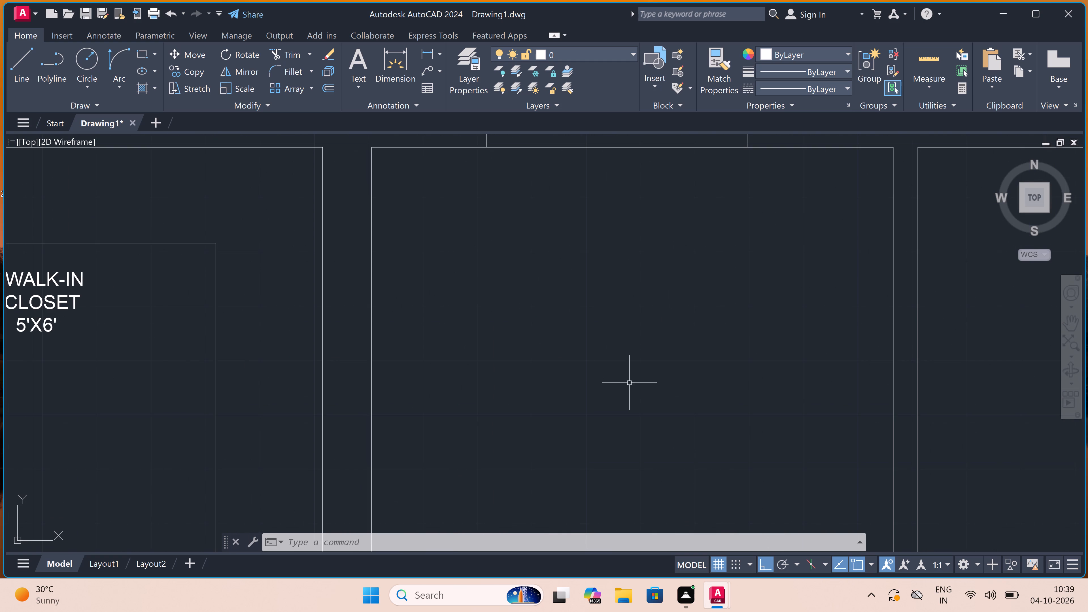
scroll(629, 383, up, 2)
scroll(629, 383, down, 3)
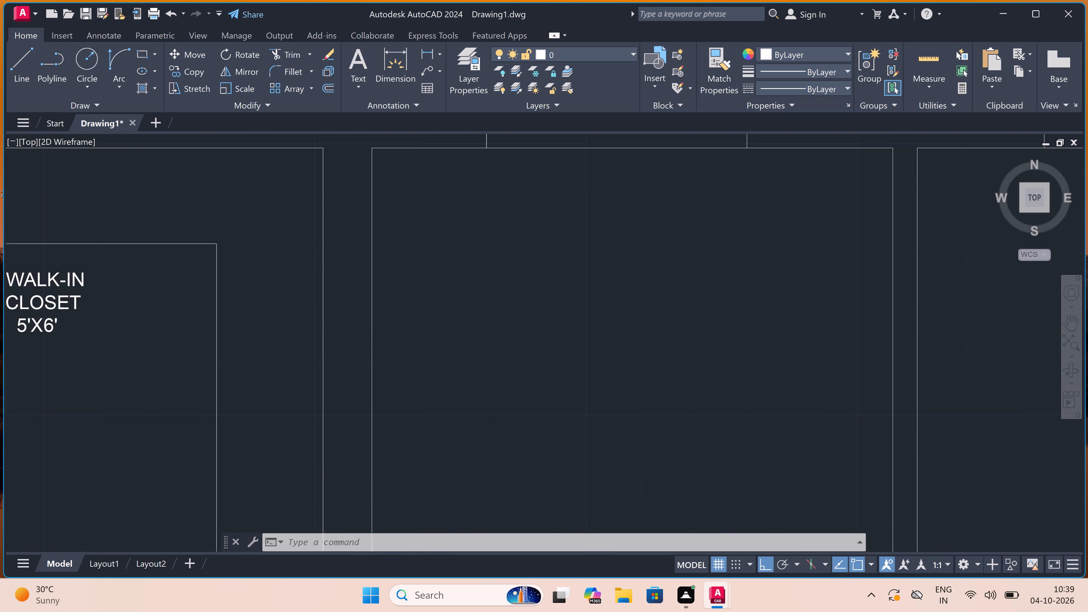
key(space)
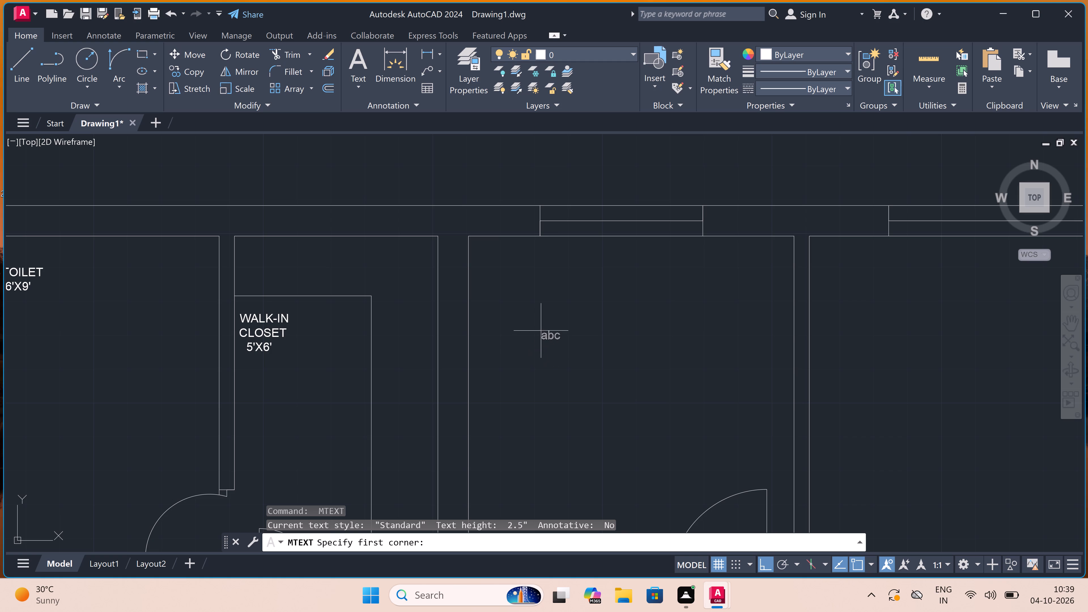
click(572, 316)
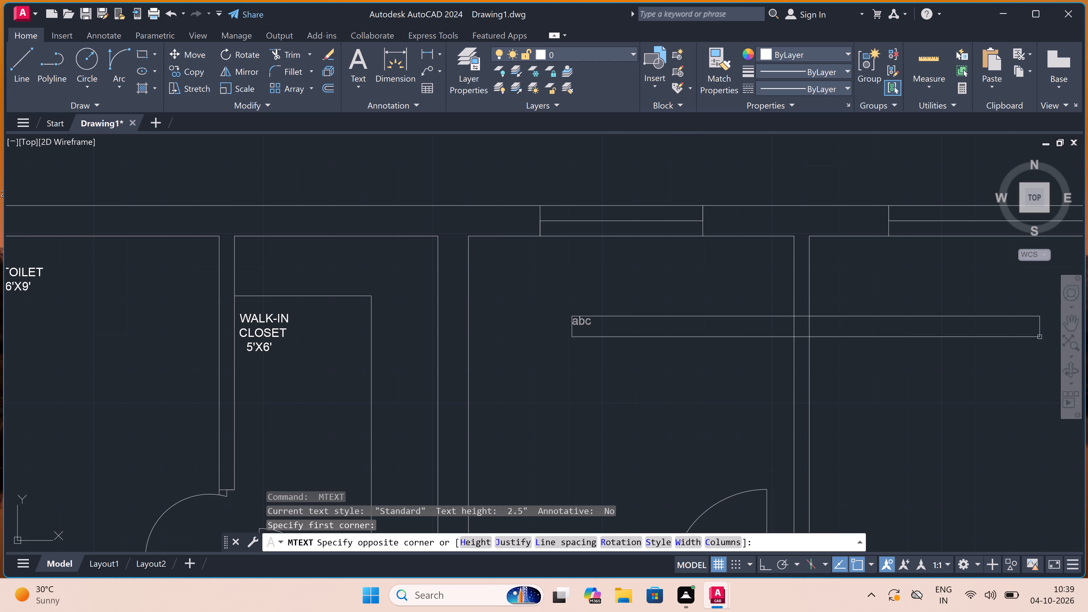
double_click(1038, 338)
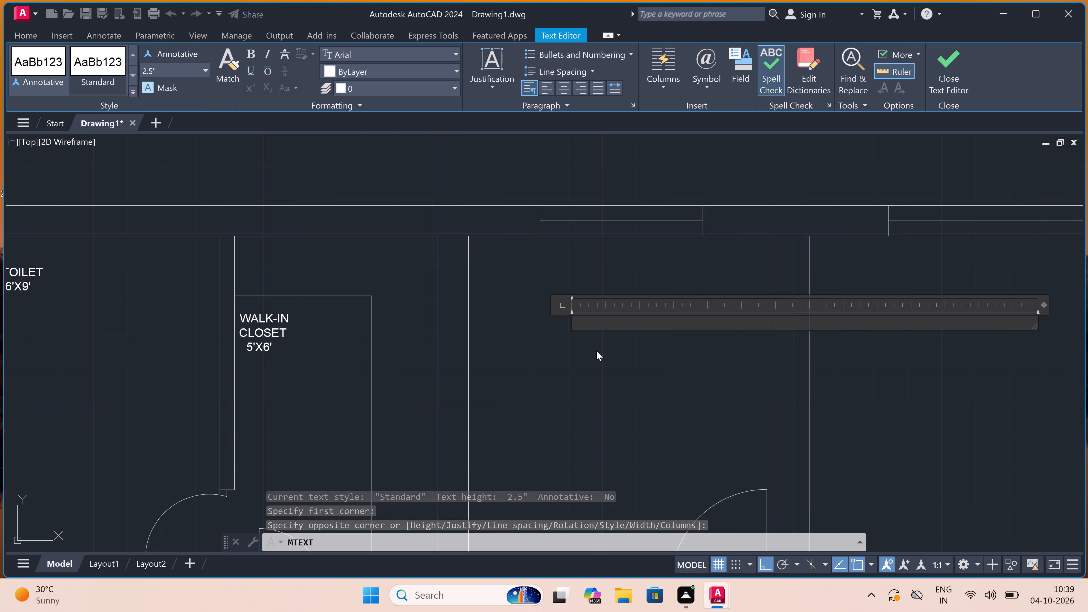
Enter the three-line label FAMILY, LOUNGE, 8'X10' in the open text box and finish the text.
text(FA)
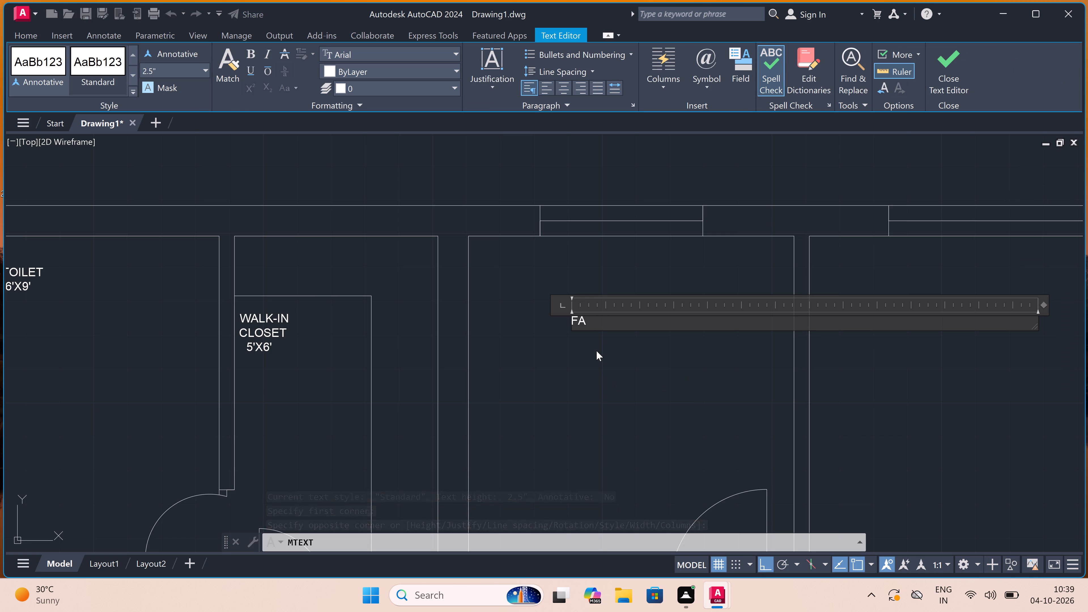
text(MIL)
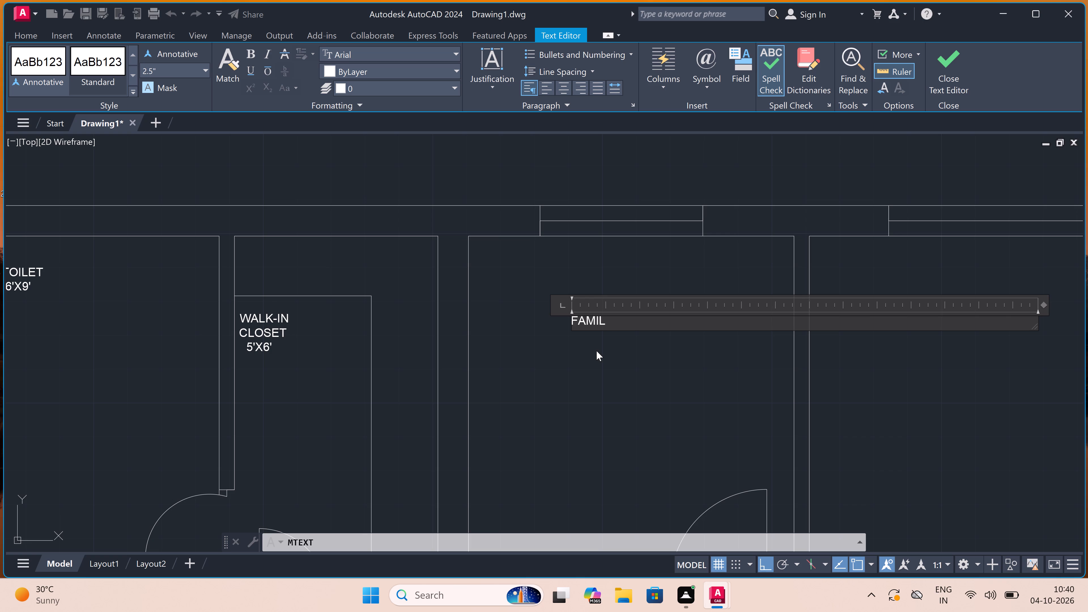
key(y)
key(Return)
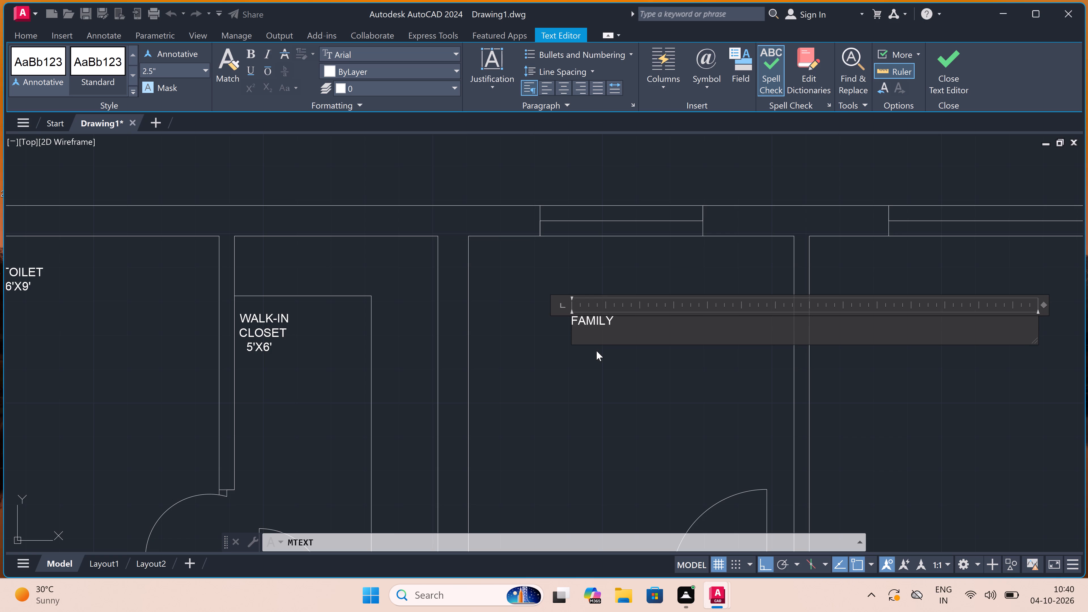
text(LOUNG)
key(e)
key(Return)
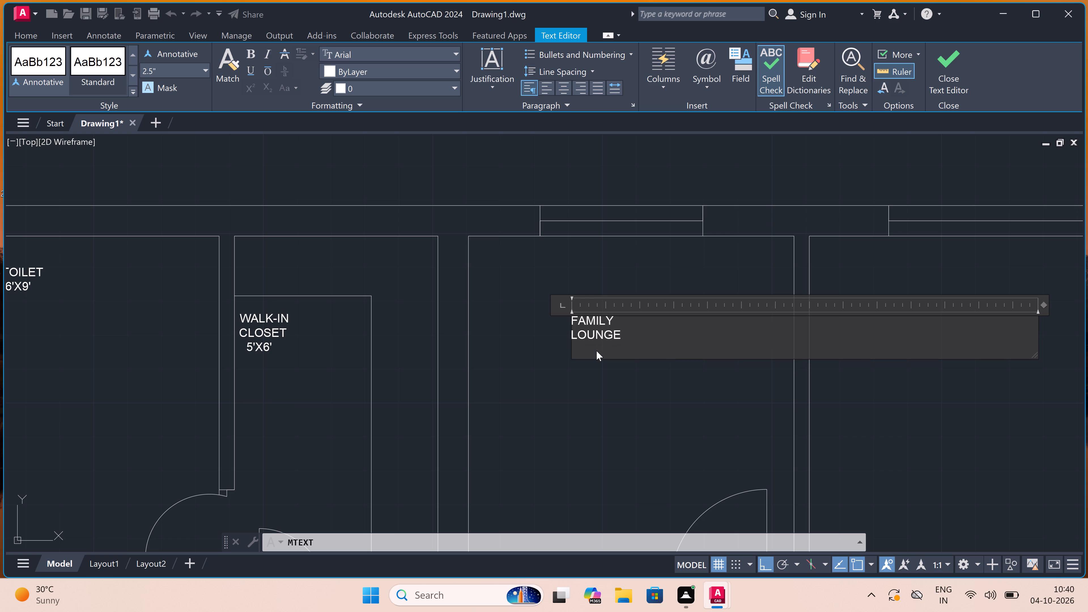
key(space)
key(space)
key(8)
key(apostrophe)
key(x)
key(1)
key(0)
key(apostrophe)
double_click(596, 372)
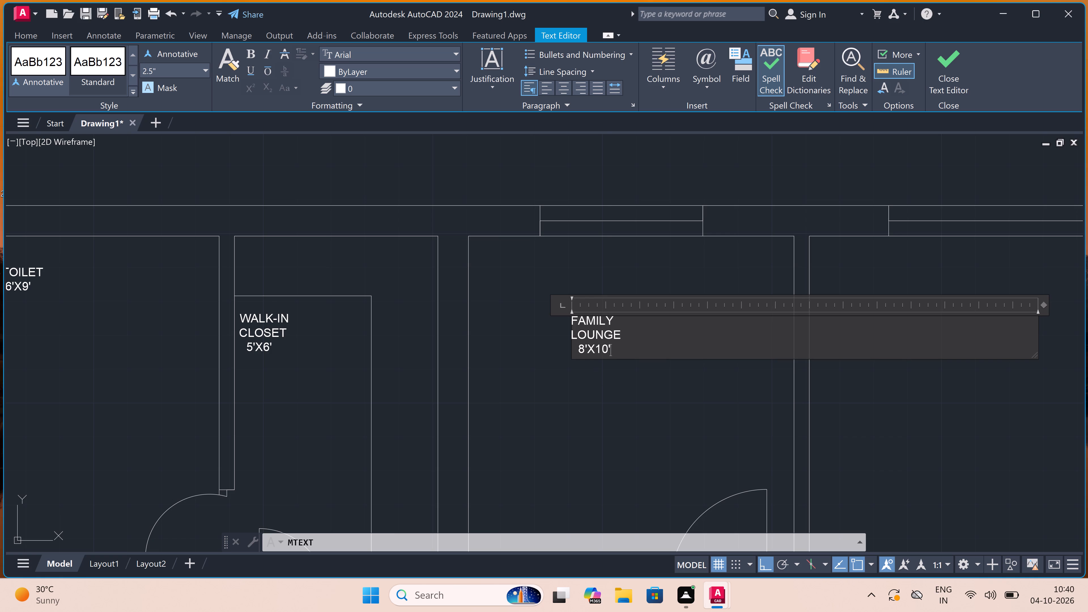
Add the multiline text label BEDROOM with 11'X12' beneath it in the second plan's northeast room, east of the family lounge.
scroll(594, 380, down, 5)
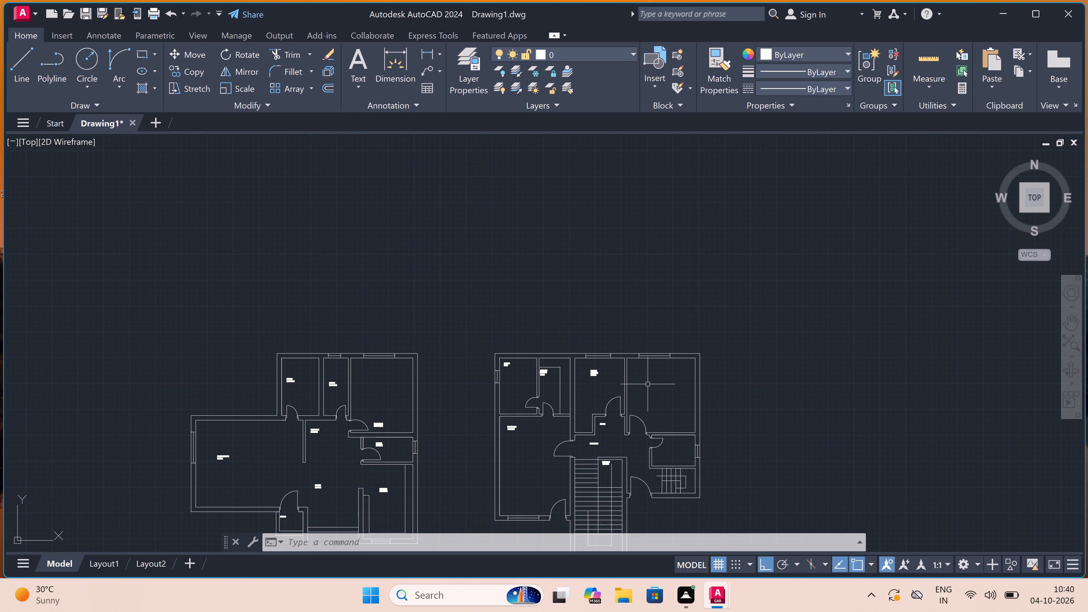
scroll(654, 384, up, 5)
scroll(656, 385, down, 3)
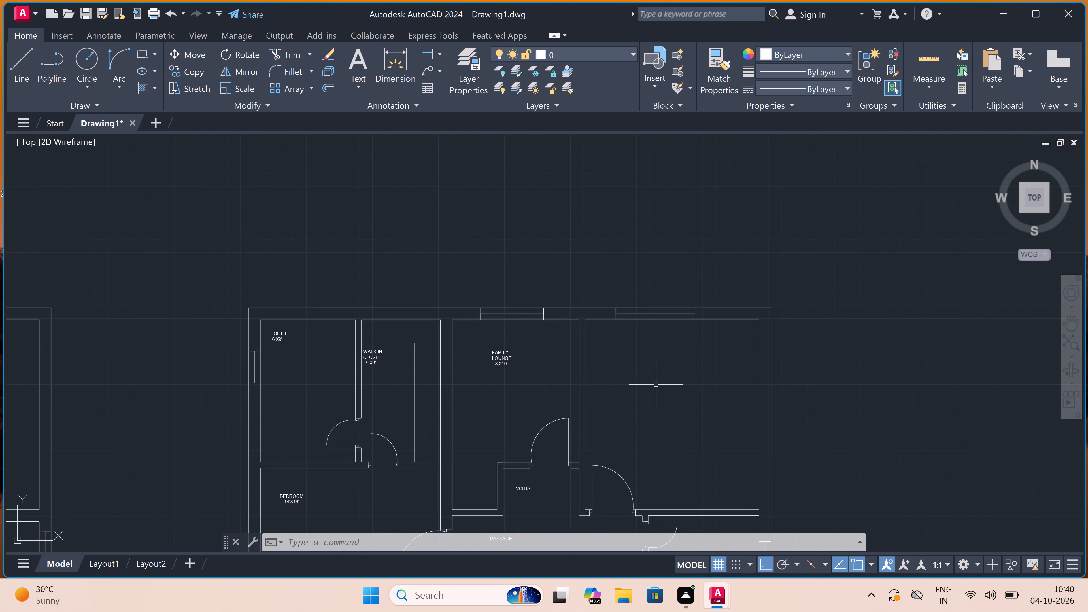
scroll(686, 379, down, 1)
scroll(693, 376, up, 4)
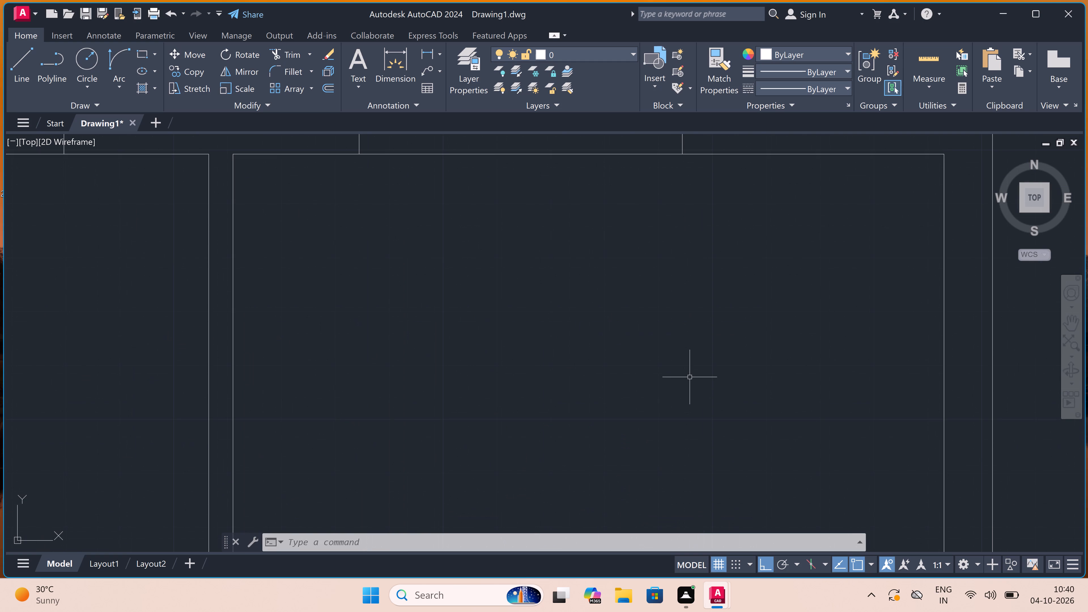
key(space)
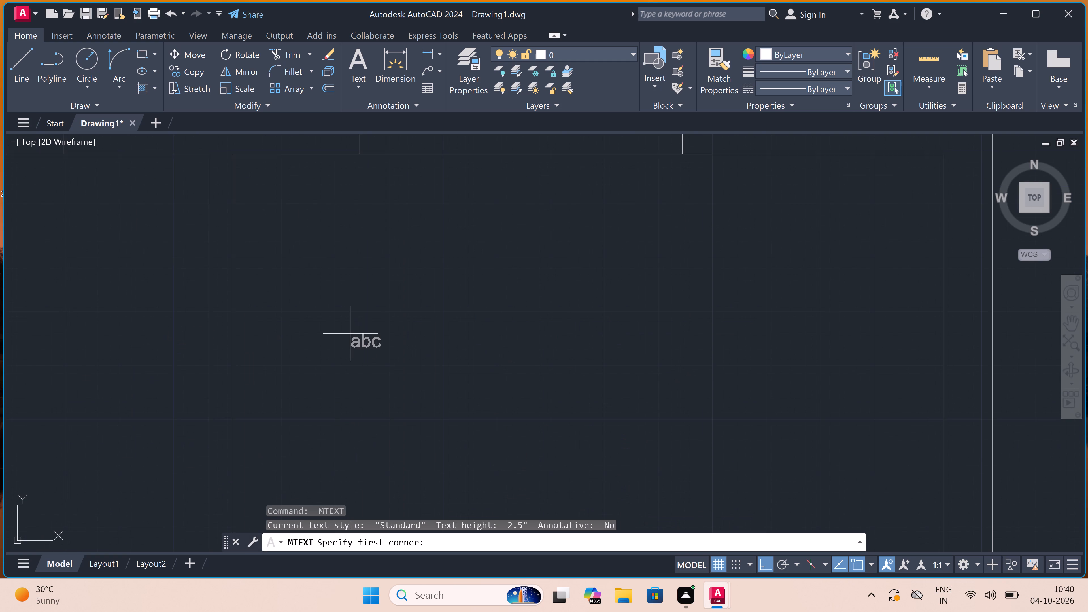
click(337, 297)
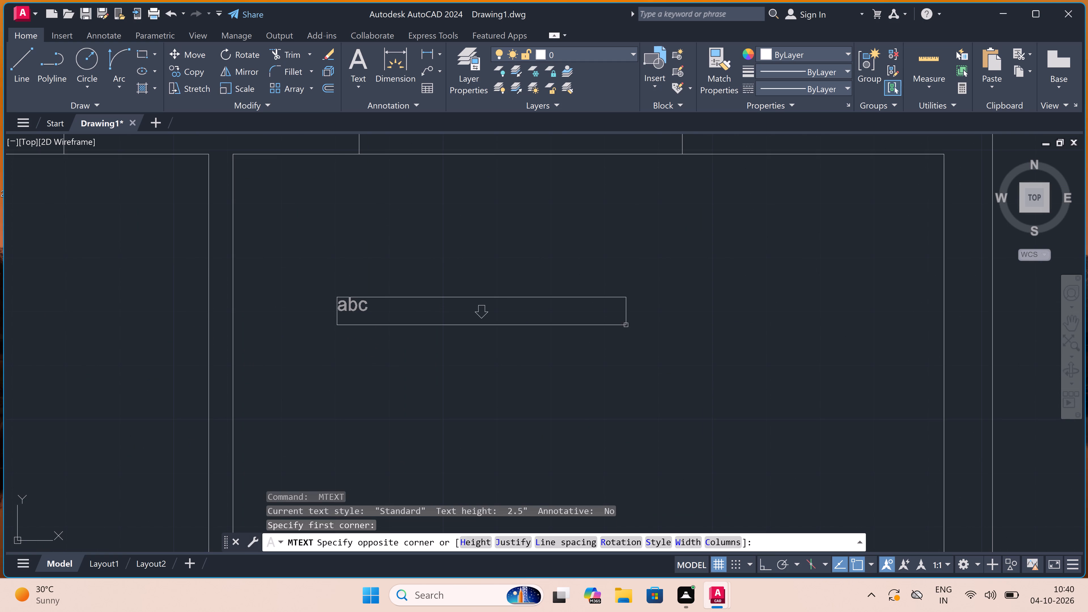
click(868, 335)
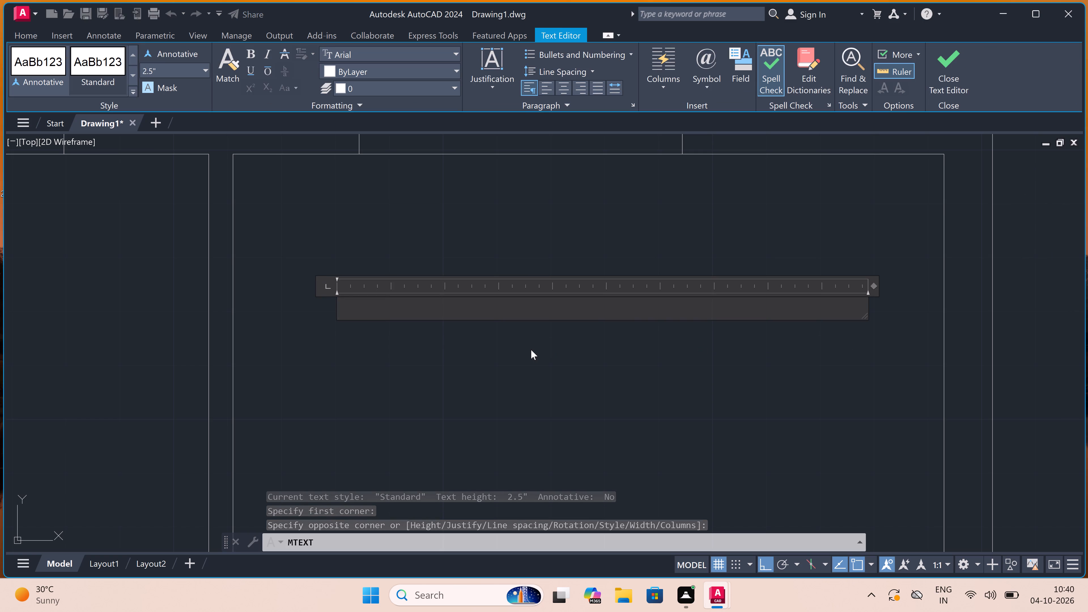
text(BEDROOM)
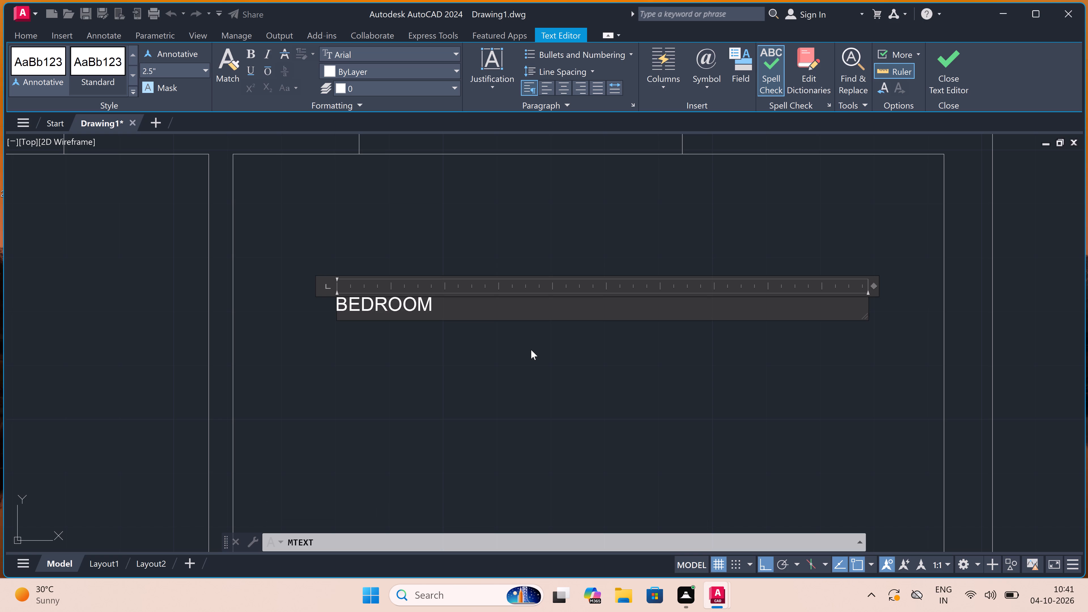
key(Return)
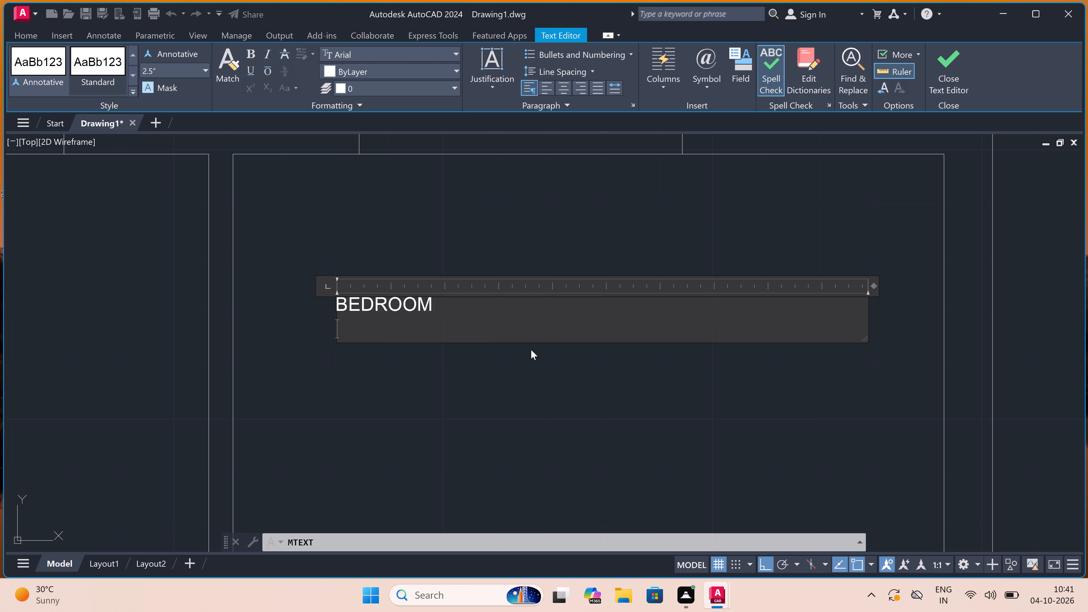
key(space)
key(space)
text(11')
key(x)
text(12)
key(apostrophe)
click(529, 357)
Place a multiline text box in the second plan's small east room below the northeast bedroom, just east of its door swing.
scroll(531, 354, down, 5)
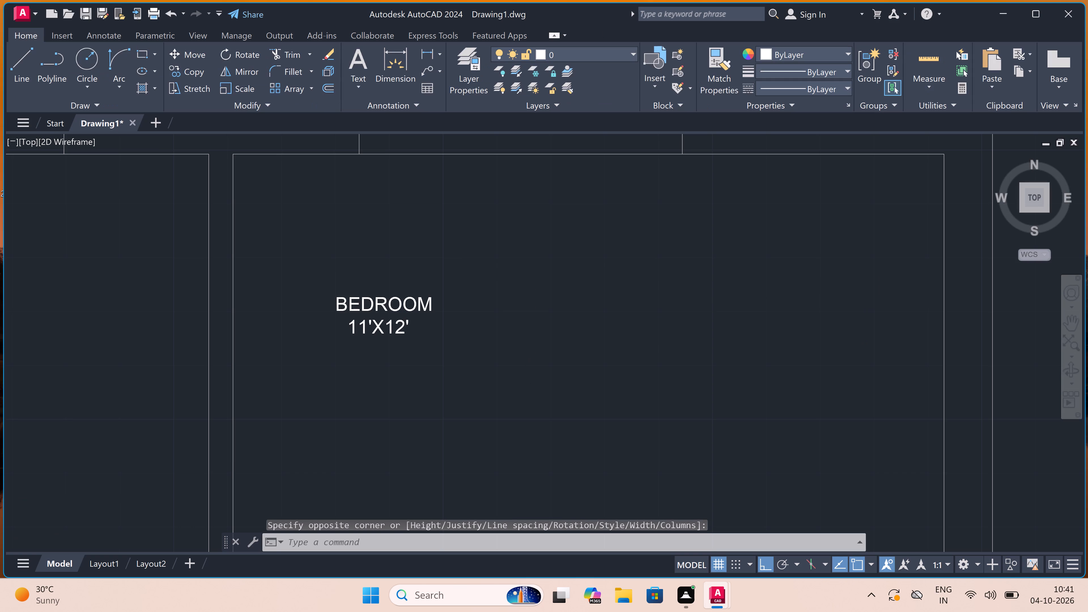
scroll(531, 354, down, 3)
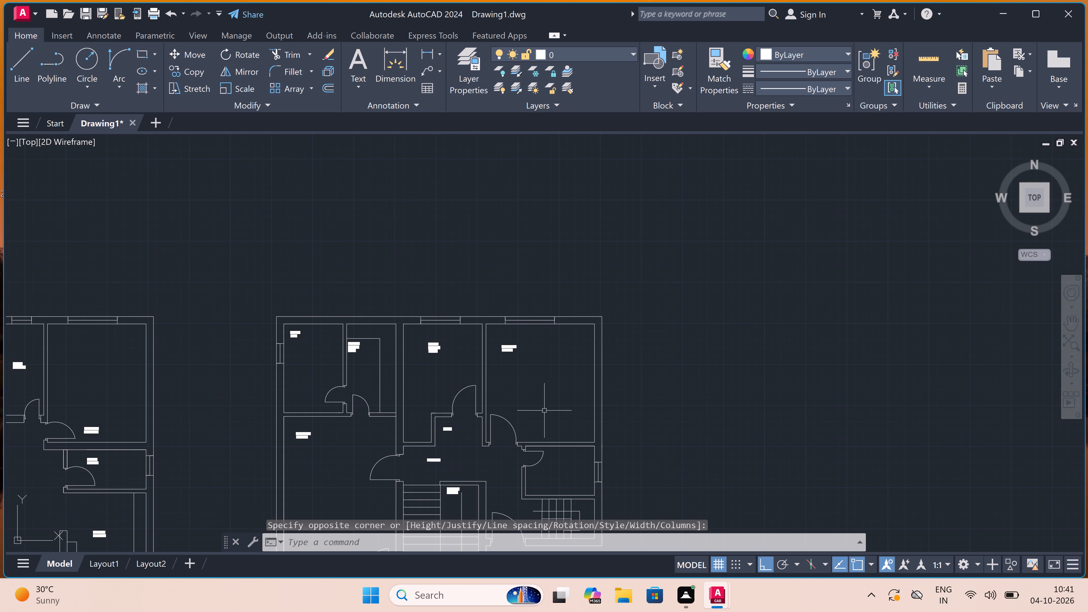
scroll(564, 473, up, 3)
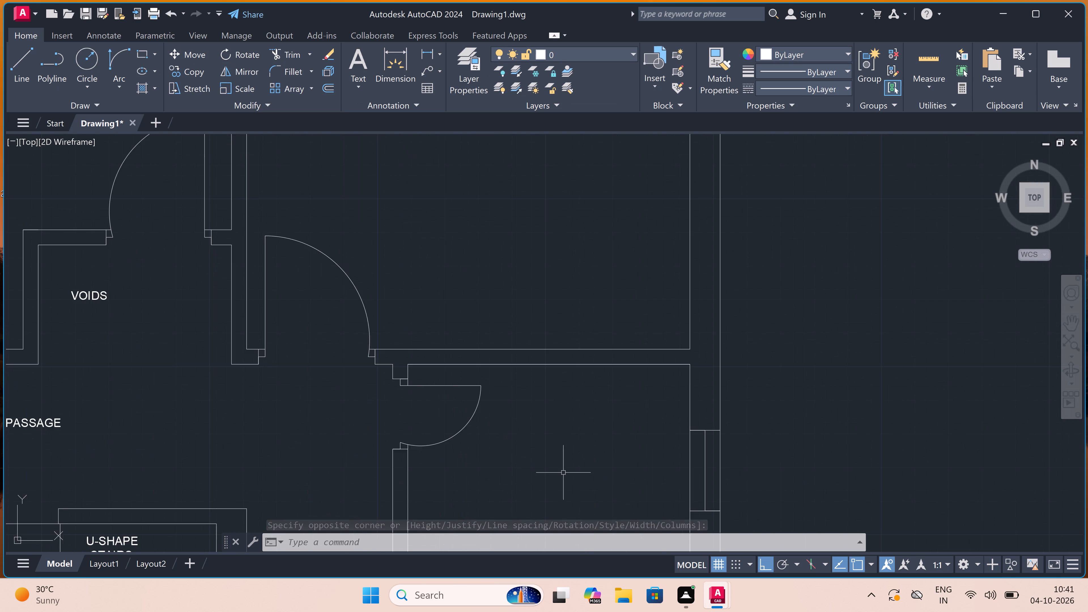
scroll(563, 473, down, 4)
scroll(565, 482, up, 5)
scroll(565, 482, down, 5)
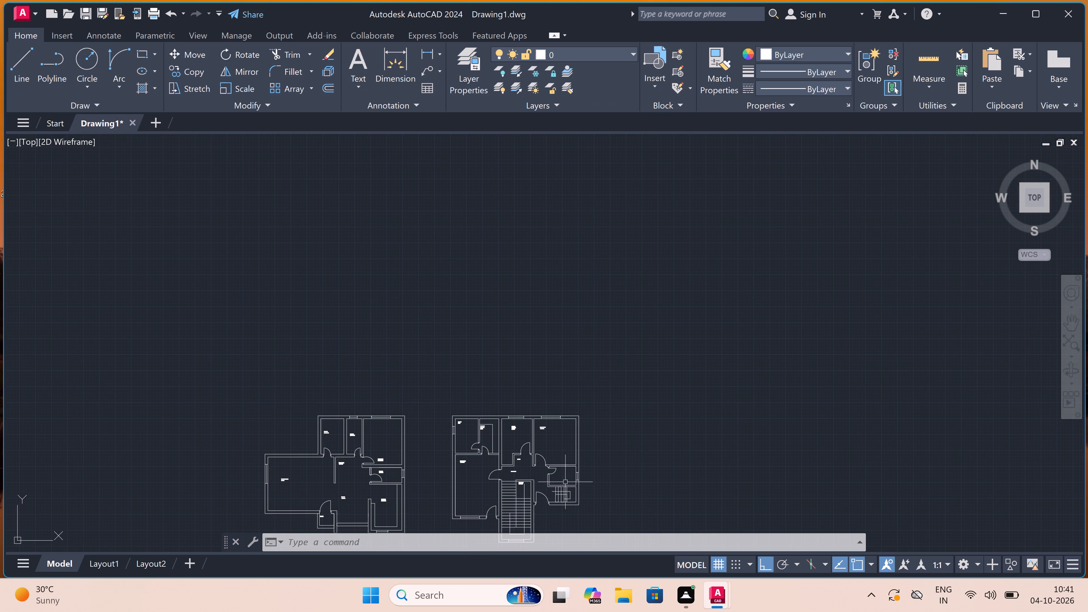
scroll(565, 488, up, 6)
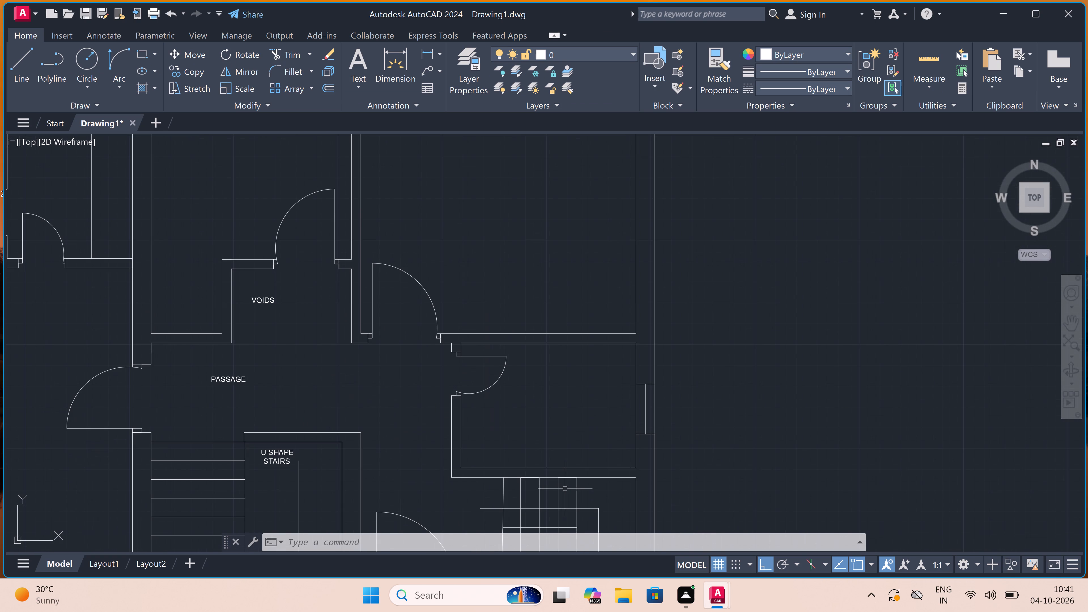
scroll(565, 488, up, 1)
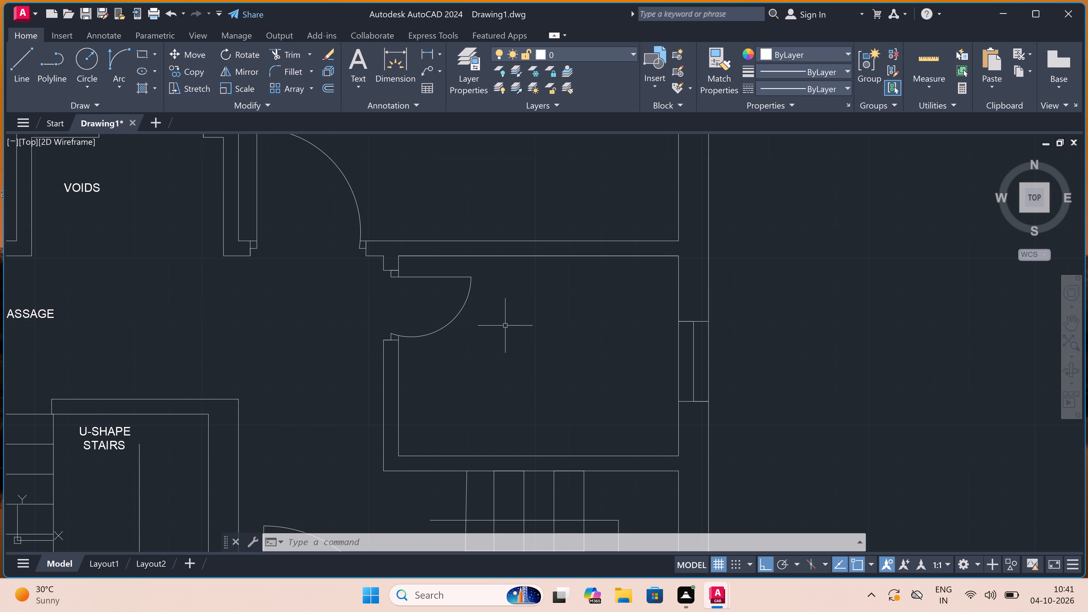
key(space)
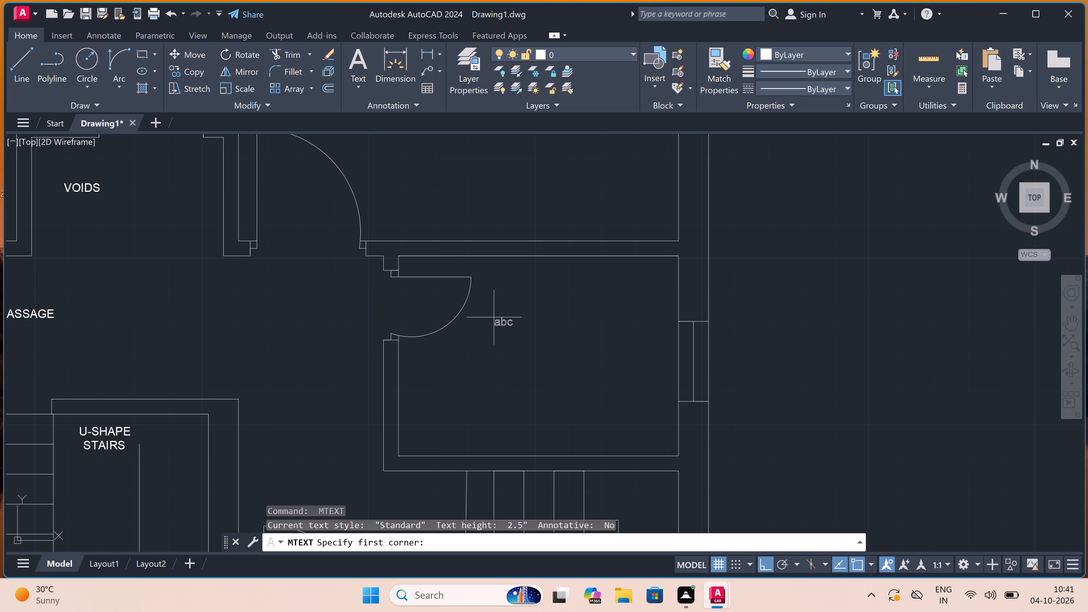
click(493, 326)
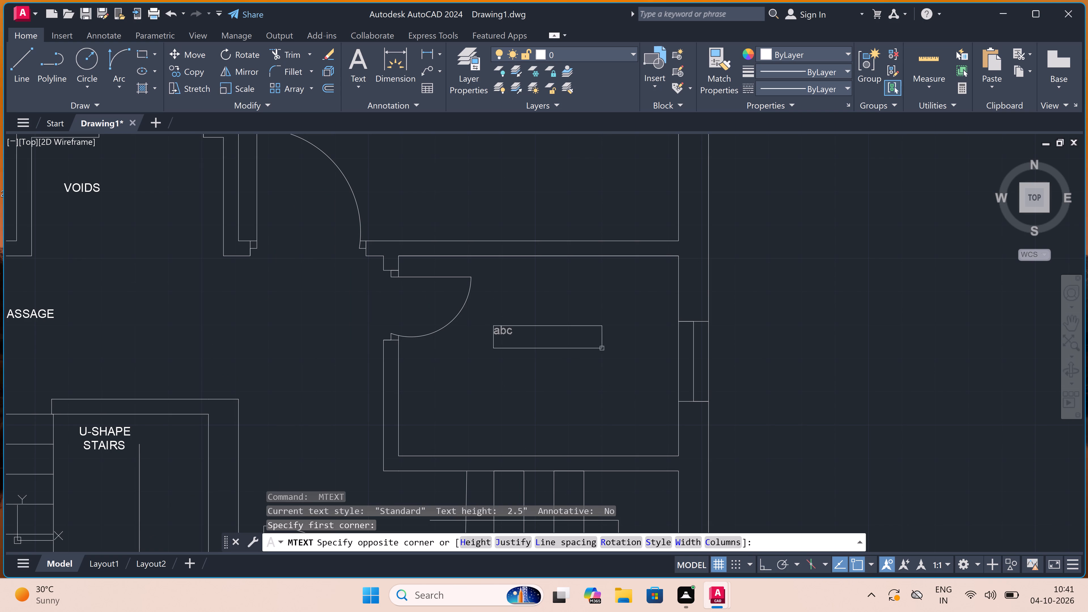
click(626, 348)
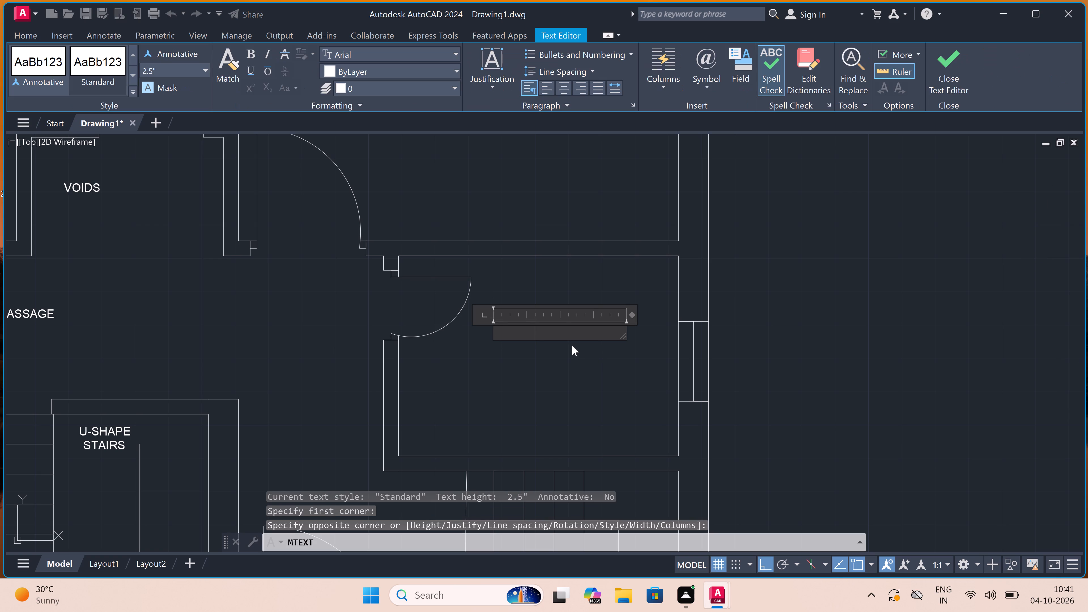
Enter the label TOILET with 5'X7' indented beneath it in the open text box and finish the text.
key(t)
text(OILI)
key(BackSpace)
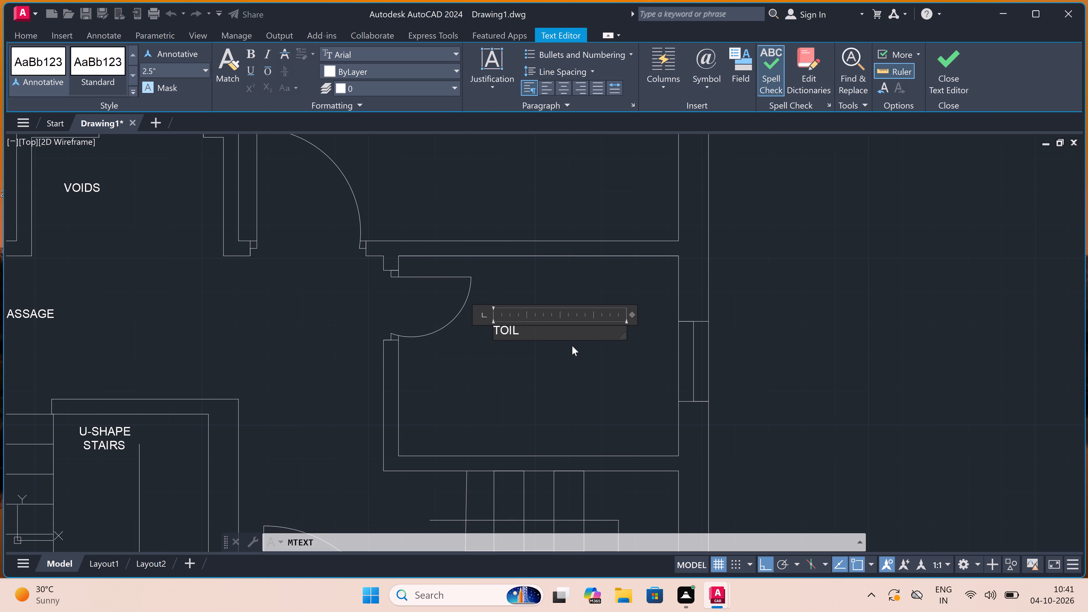
text(ET)
key(Return)
key(space)
key(space)
key(1)
key(BackSpace)
key(5)
key(apostrophe)
key(x)
key(7)
key(apostrophe)
double_click(581, 395)
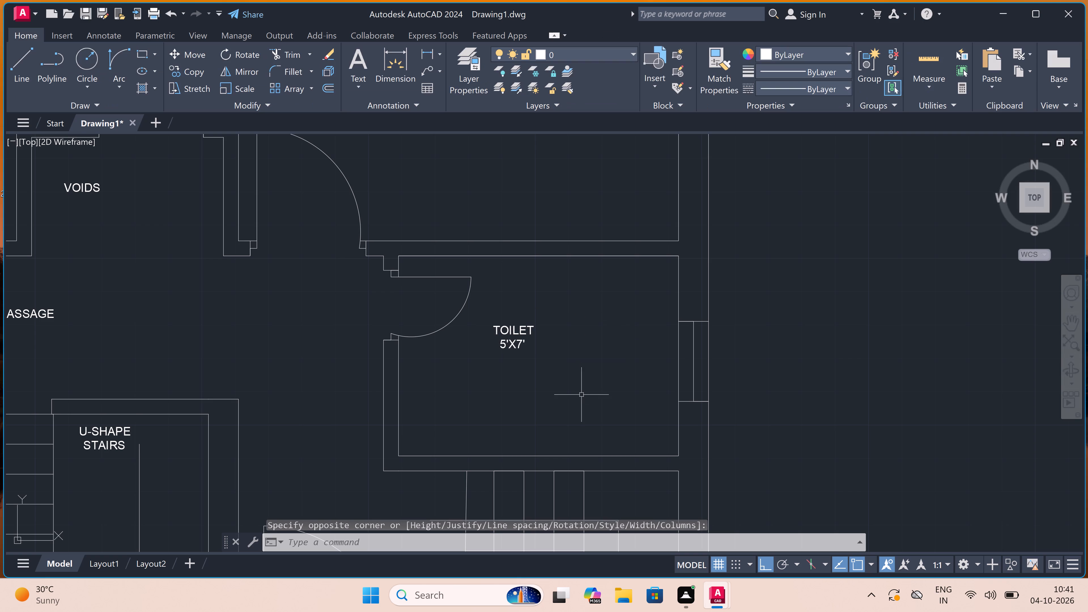
Place a multiline text box in the space south of the passage, between the U-shape stairs and the small east stairs, above the door swing.
scroll(581, 395, down, 4)
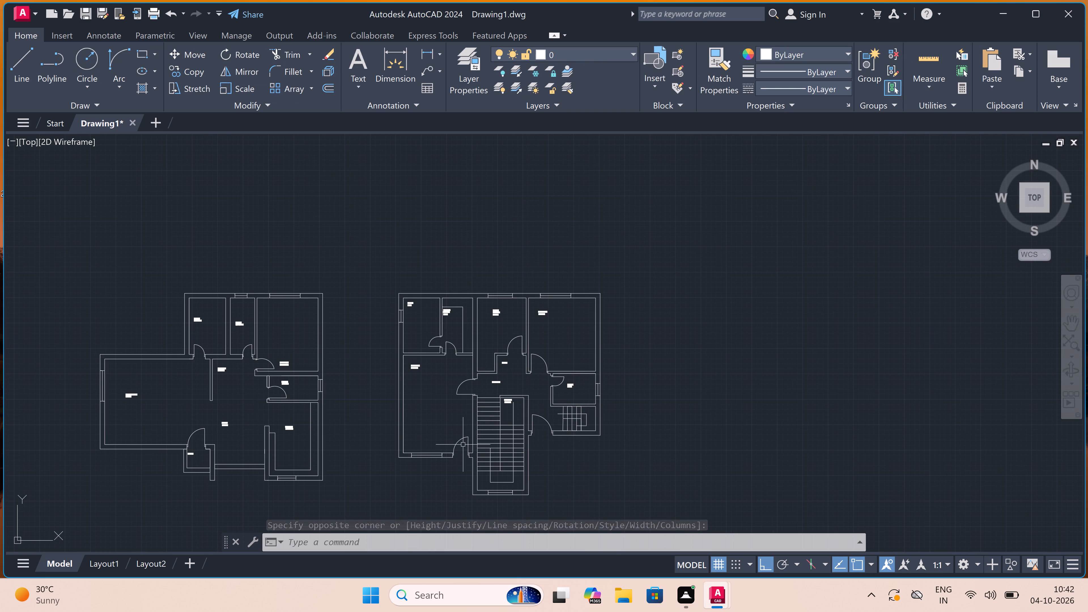
scroll(541, 419, up, 3)
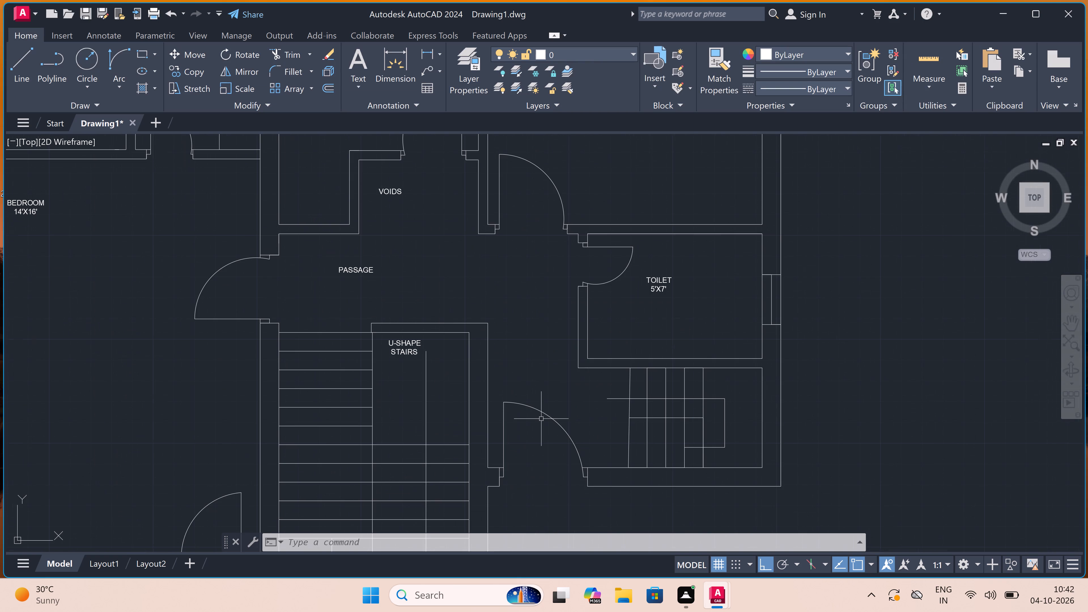
scroll(541, 419, up, 1)
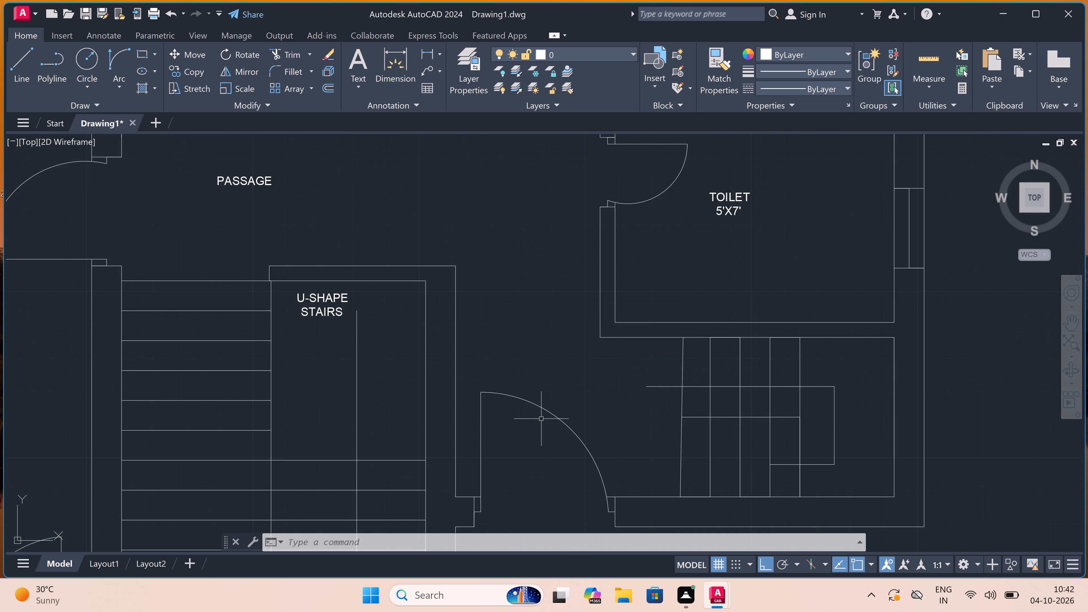
scroll(541, 419, up, 1)
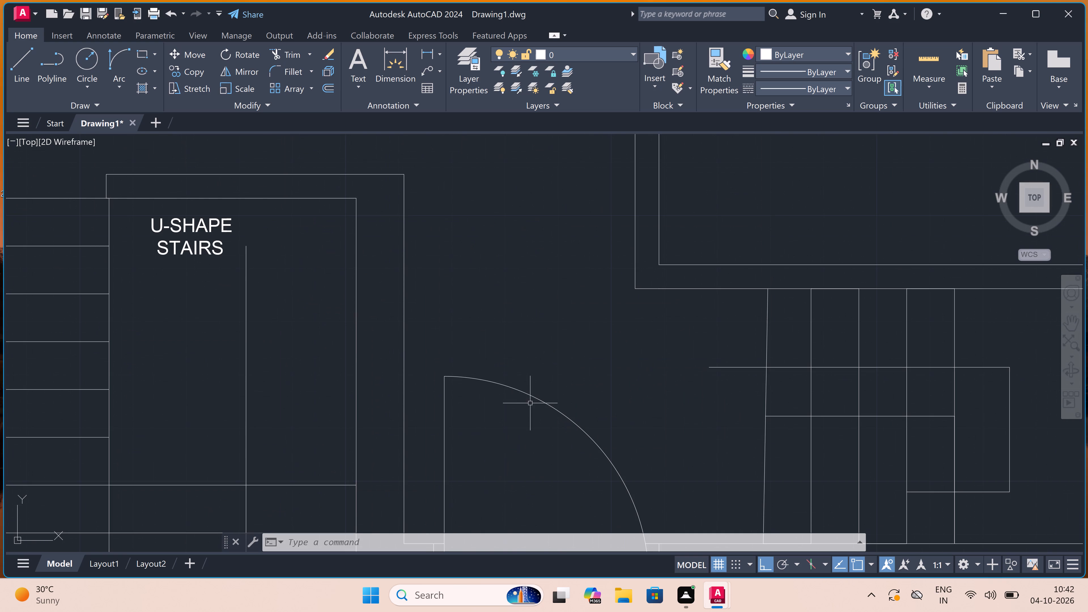
key(space)
click(504, 330)
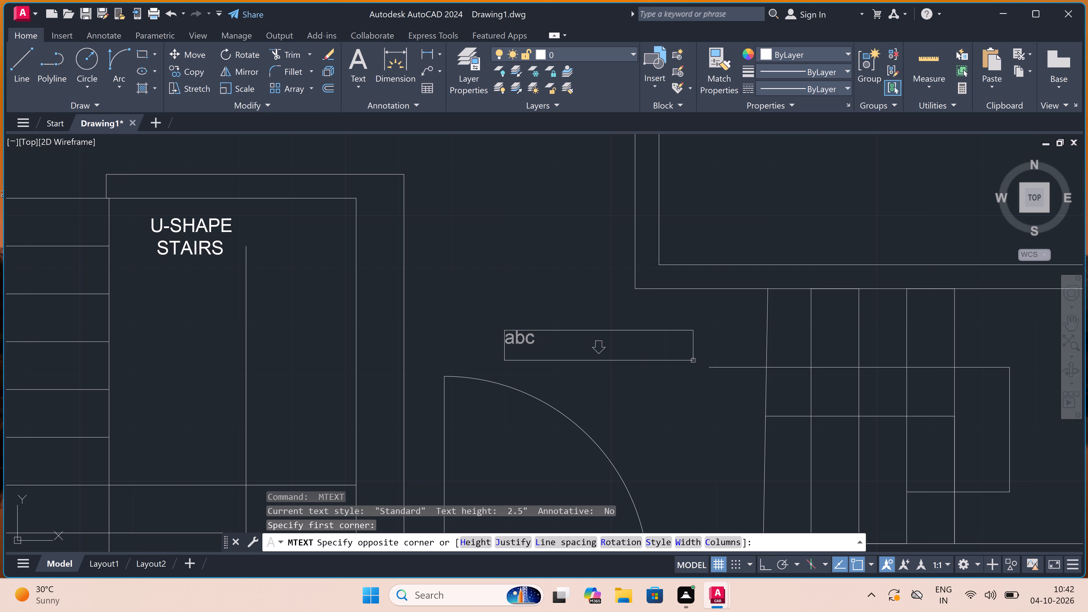
click(745, 357)
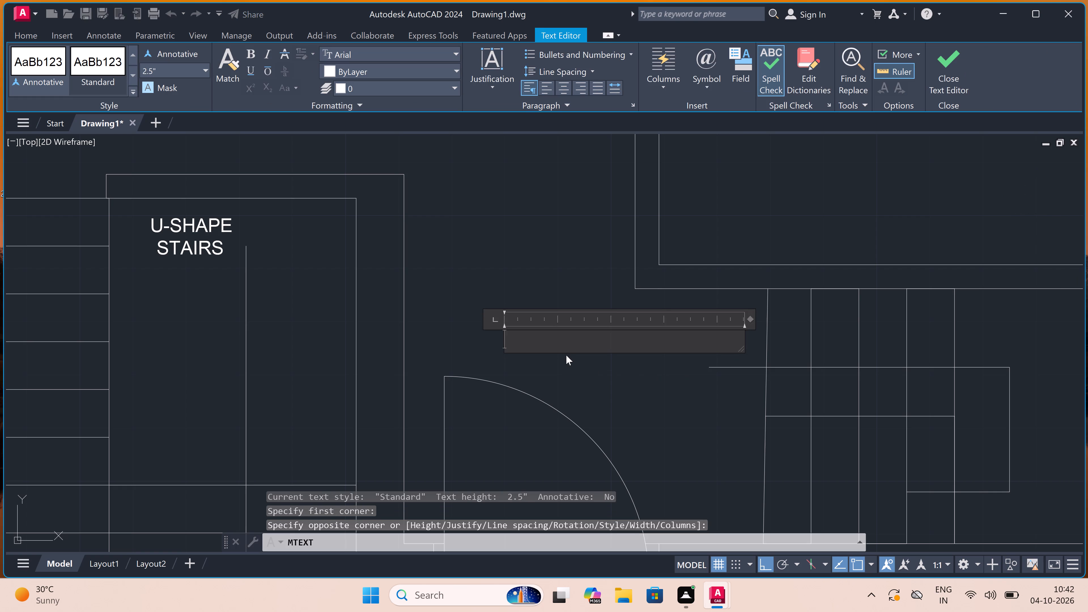
Enter OPEN in the open text box between the two stairs and indent it with leading spaces.
text(OPEN)
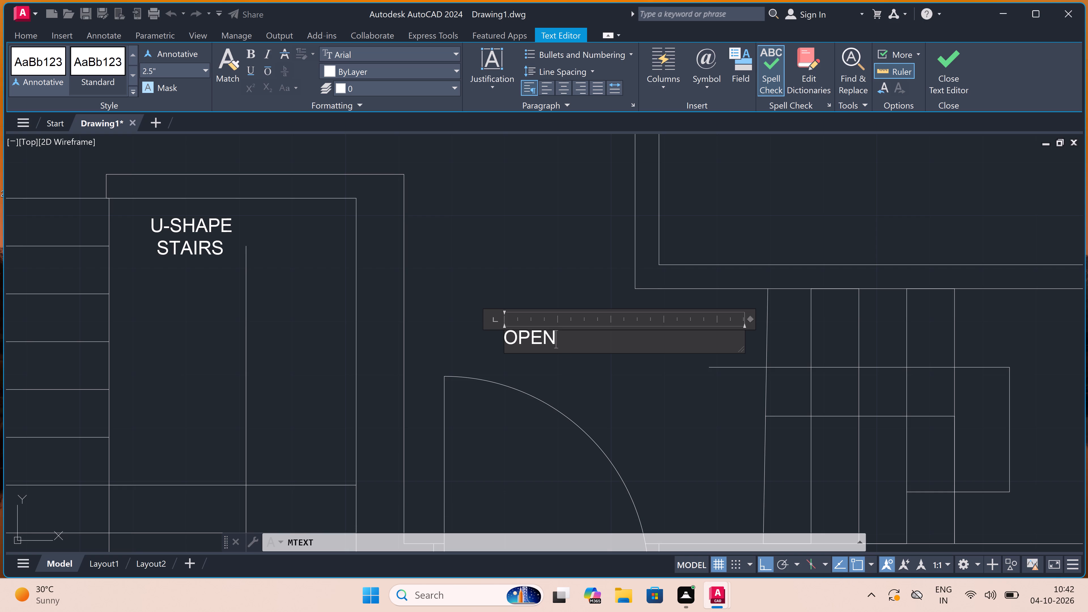
double_click(505, 340)
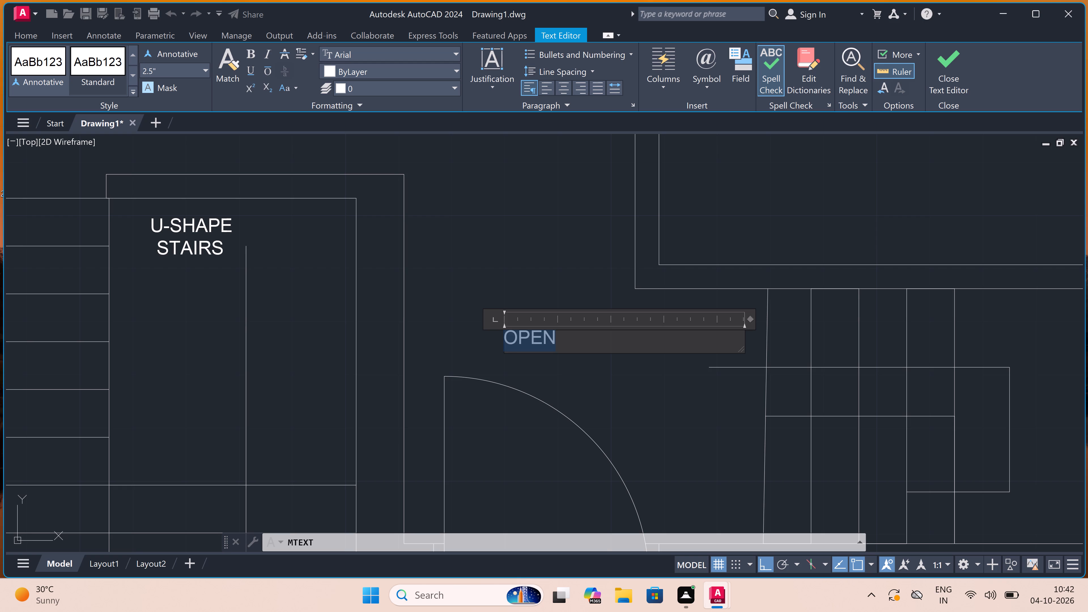
double_click(575, 342)
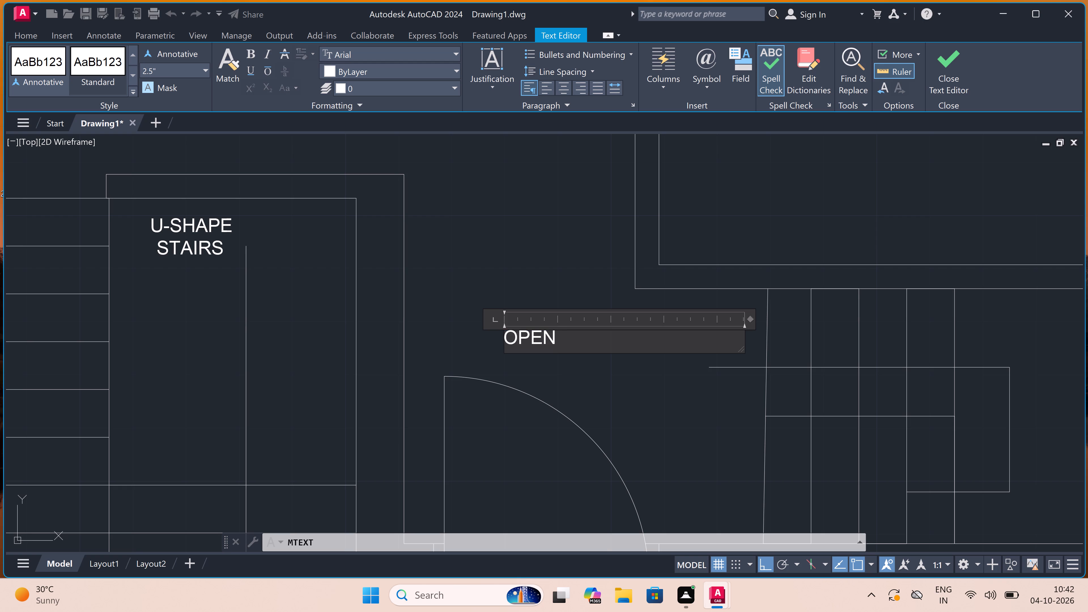
click(505, 338)
key(space)
key(space)
key(space)
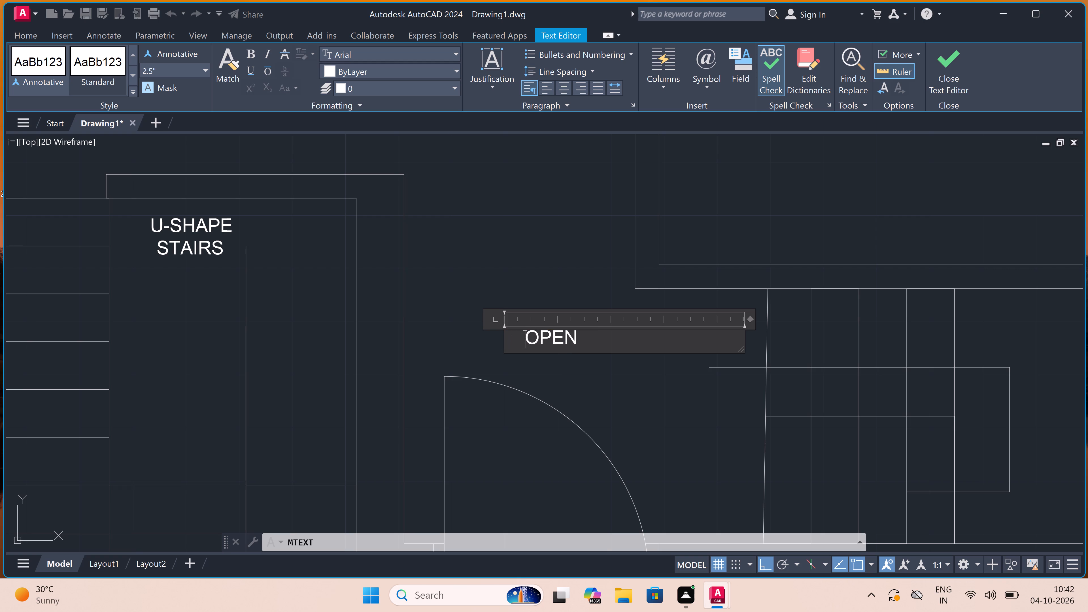
key(space)
key(space)
key(space)
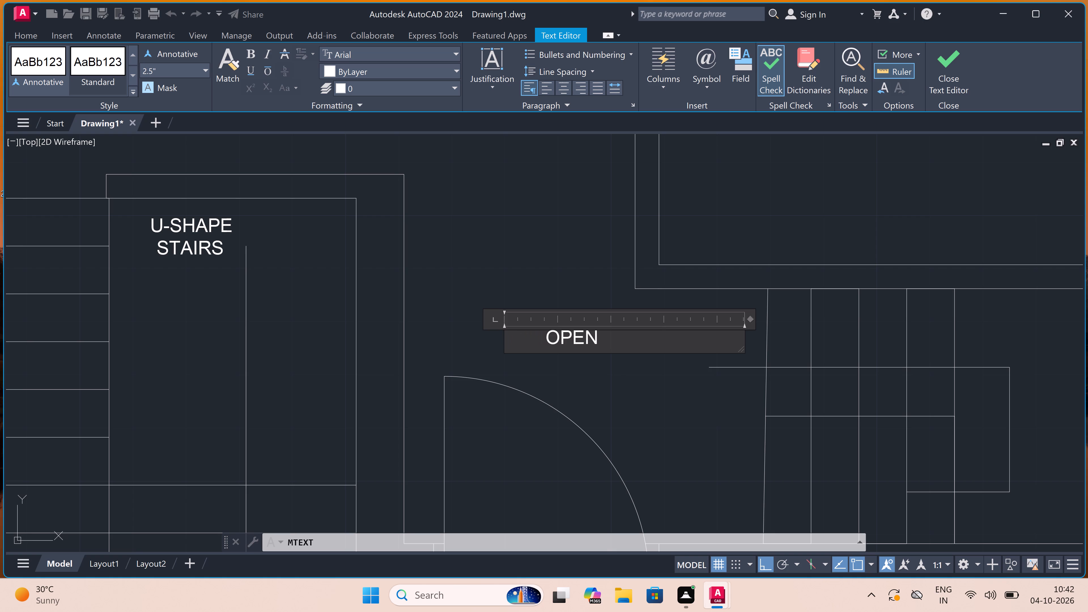
key(space)
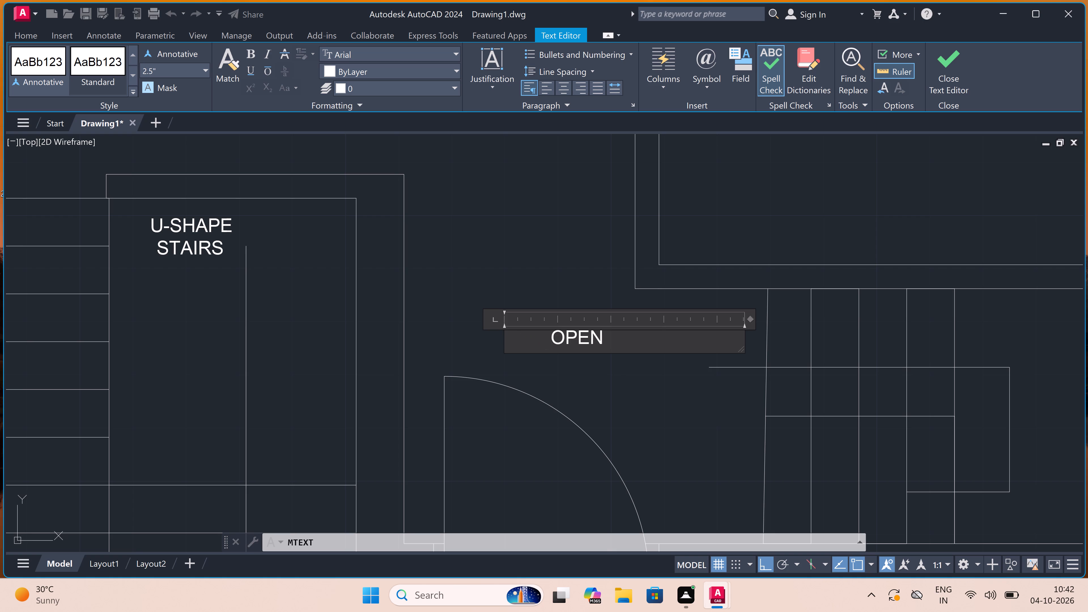
double_click(670, 338)
double_click(670, 338)
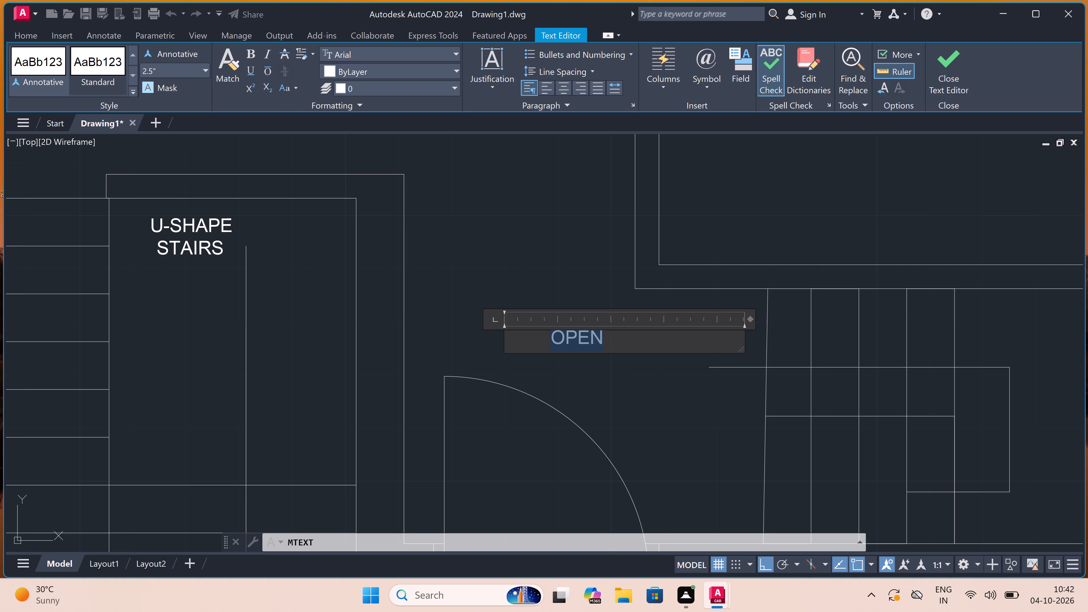
click(670, 339)
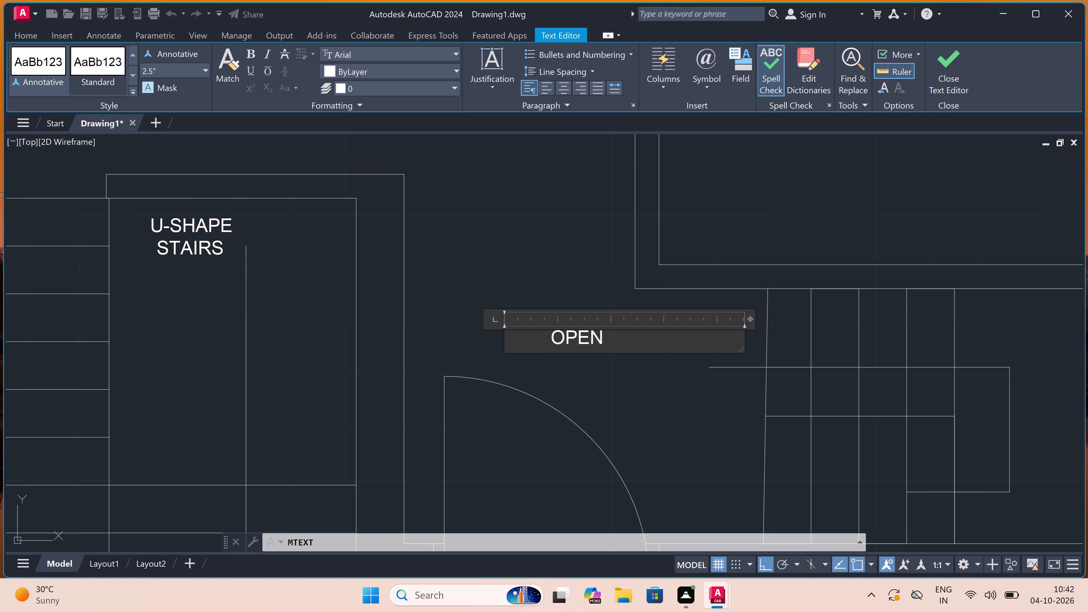
Add TERRACE on a second line beneath OPEN and finish the text.
key(Return)
key(t)
key(e)
text(RR)
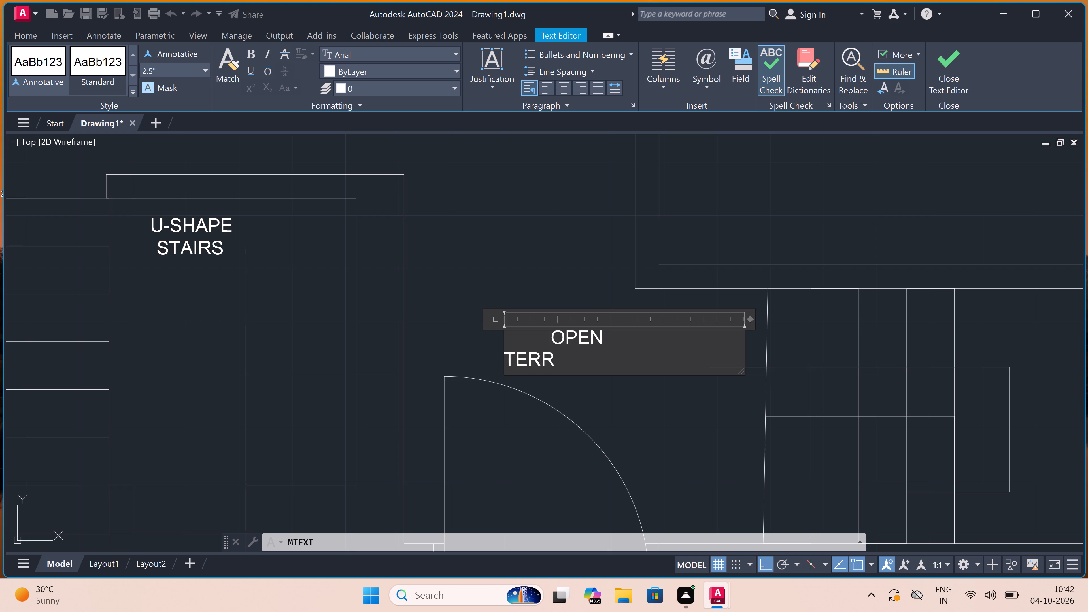
text(AC)
key(e)
double_click(503, 361)
double_click(504, 361)
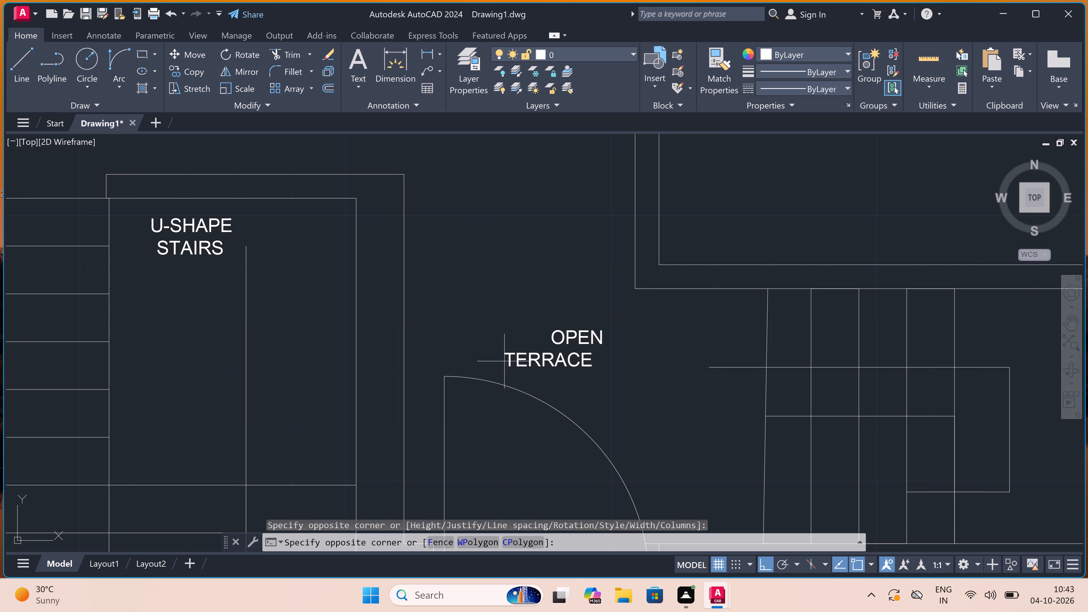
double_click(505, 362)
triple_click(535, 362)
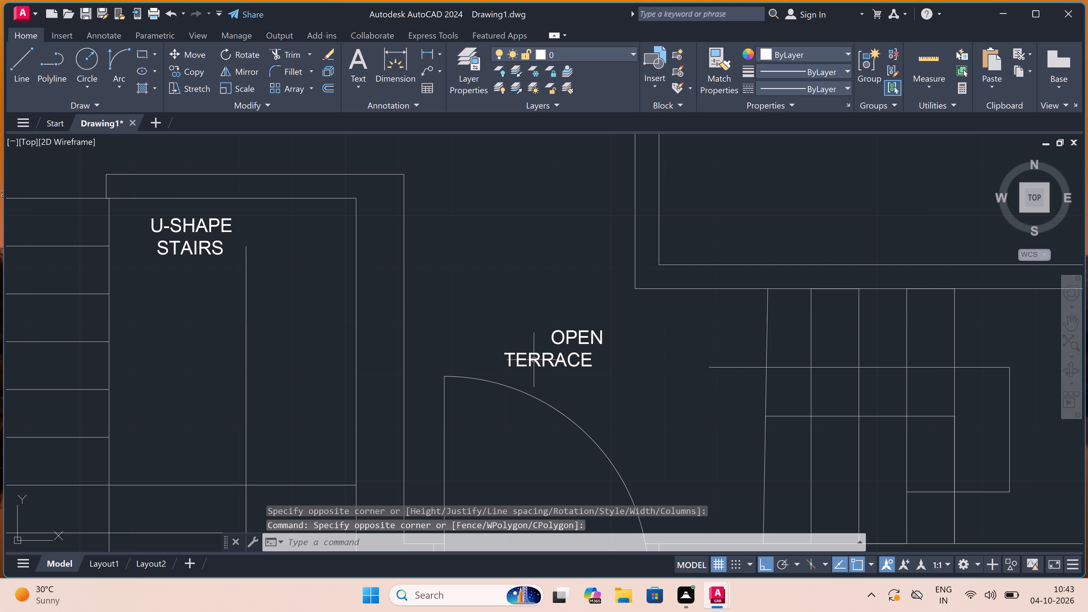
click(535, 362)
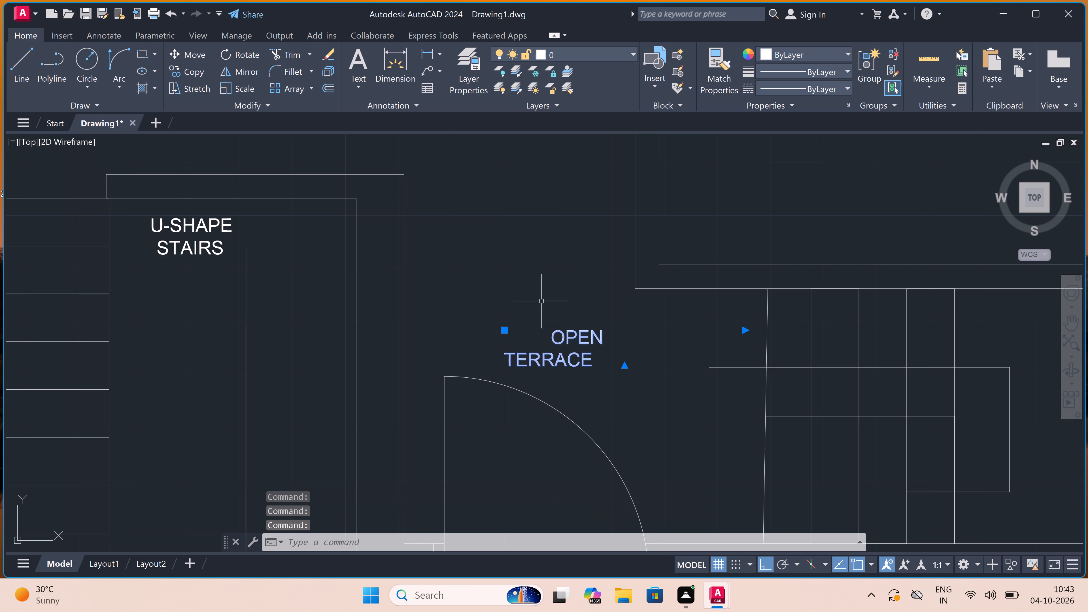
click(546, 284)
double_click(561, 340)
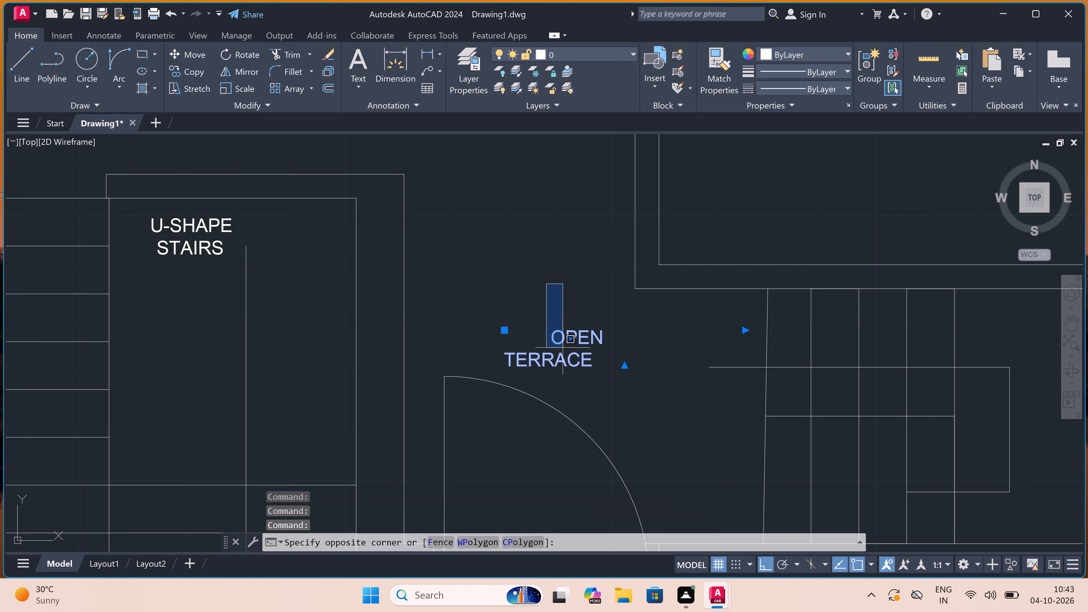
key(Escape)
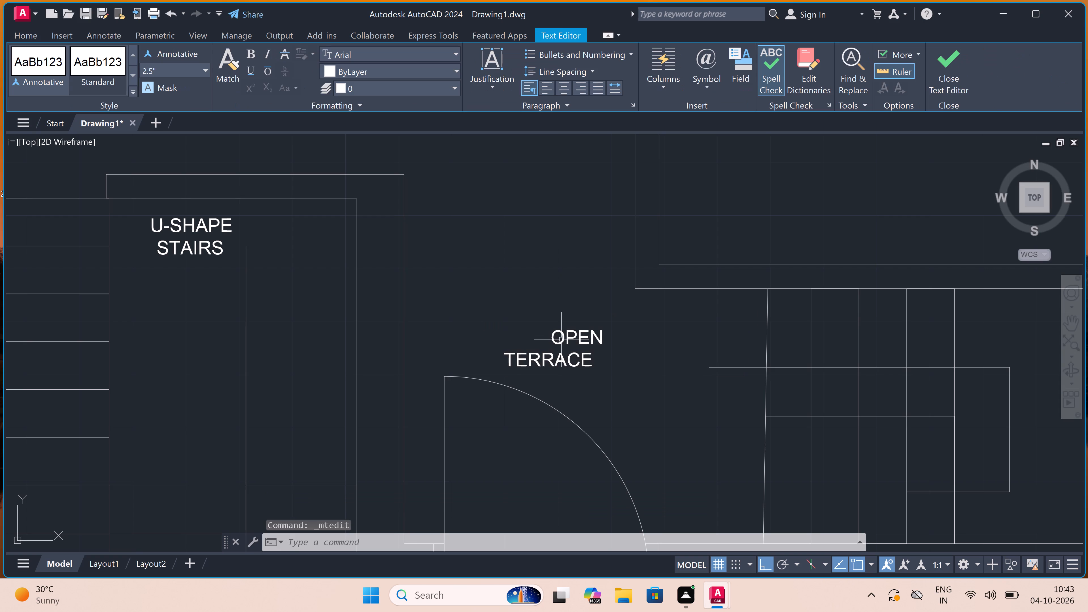
Reopen the OPEN TERRACE label, indent TERRACE with leading spaces to centre it beneath OPEN, and finish the text.
click(560, 339)
double_click(560, 339)
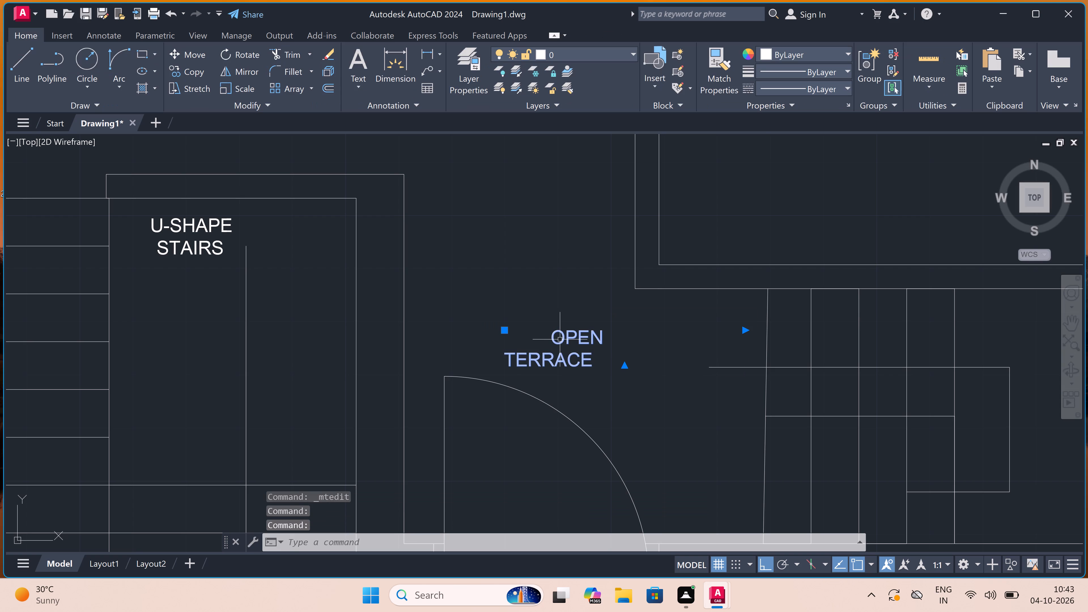
click(560, 340)
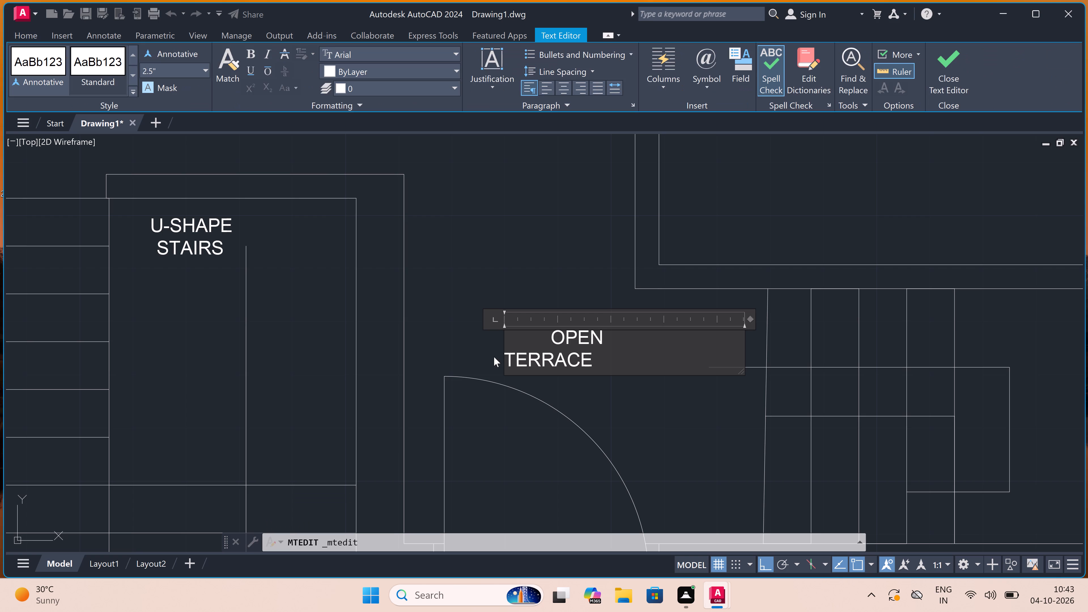
click(505, 364)
key(space)
key(space)
key(space)
key(space)
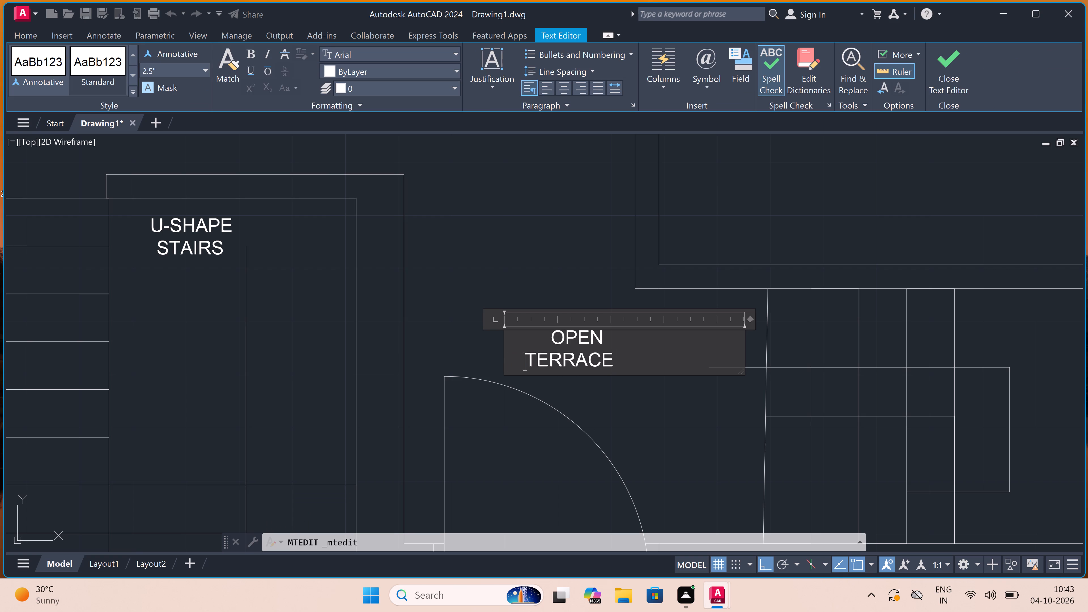
key(space)
key(space)
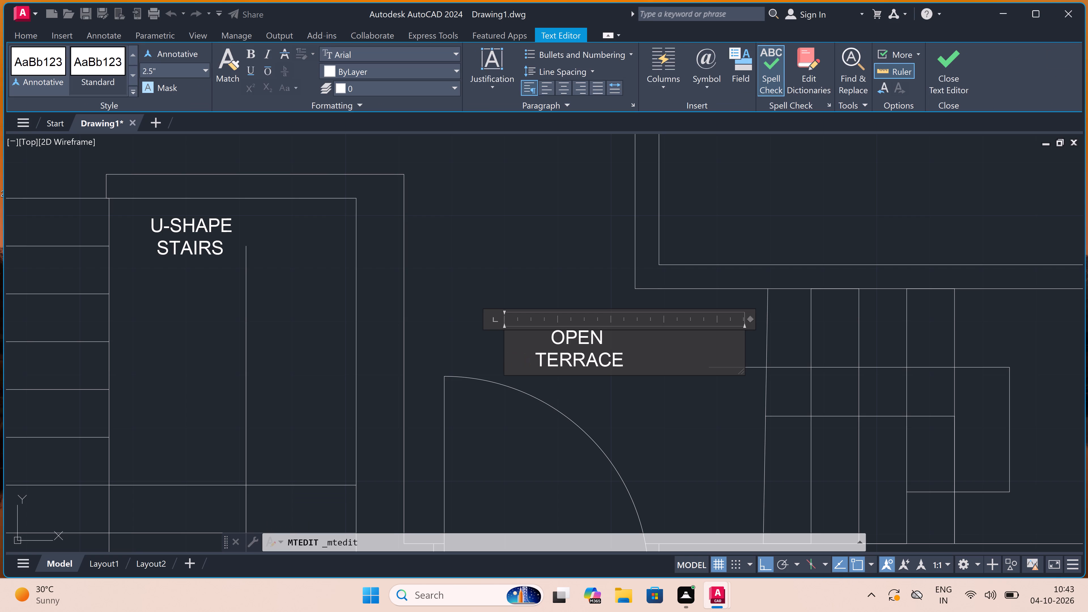
click(528, 239)
Review both floor plans and their room labels, examining the first plan's kitchen and dining area up close.
scroll(584, 412, down, 2)
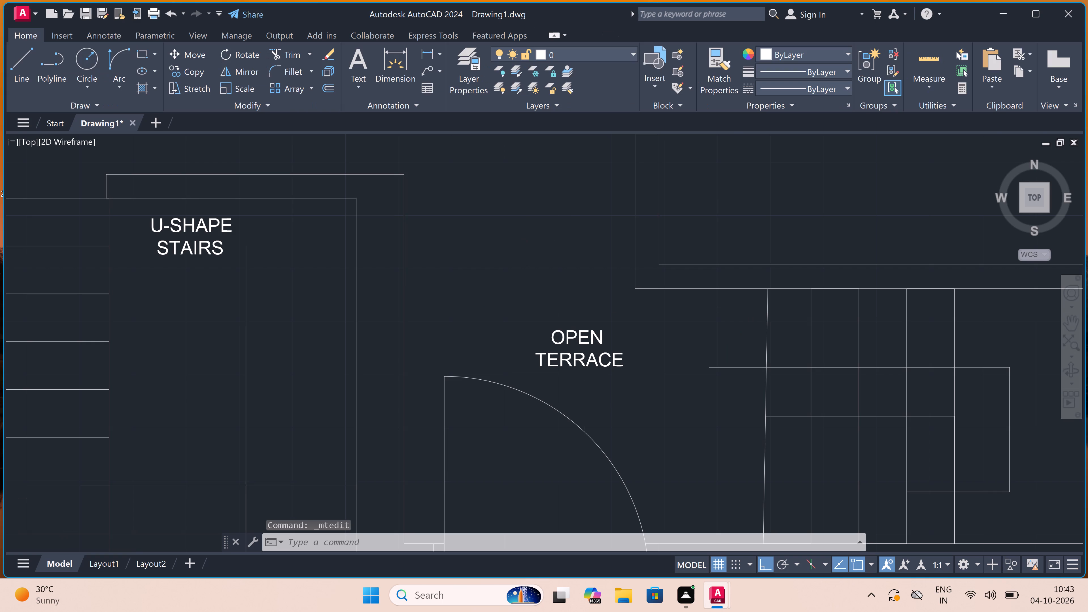
scroll(584, 412, down, 3)
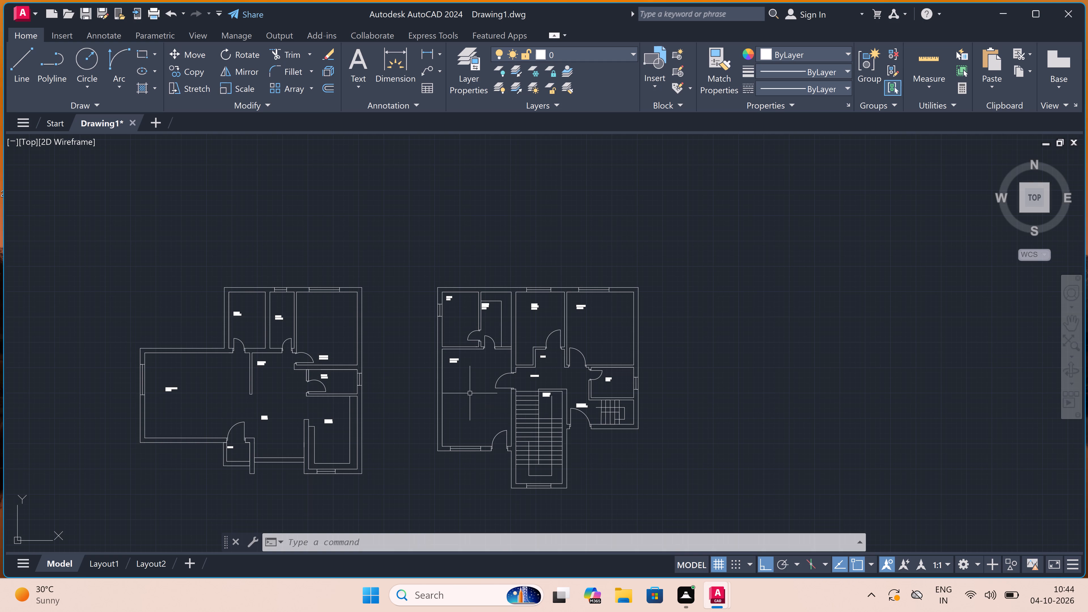
scroll(464, 394, down, 4)
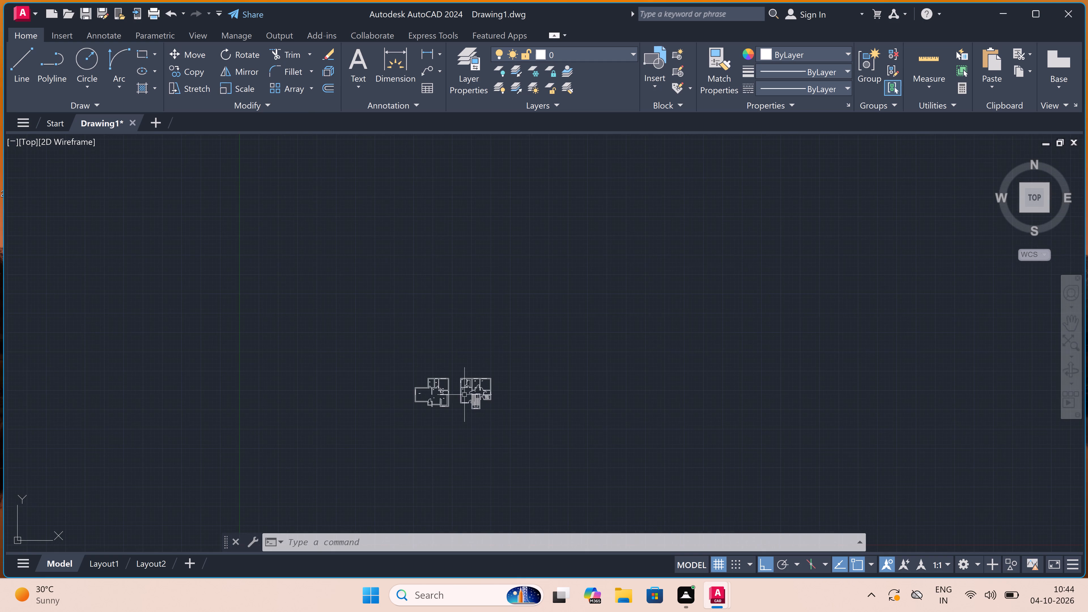
scroll(464, 395, up, 6)
scroll(337, 428, up, 1)
scroll(307, 430, down, 3)
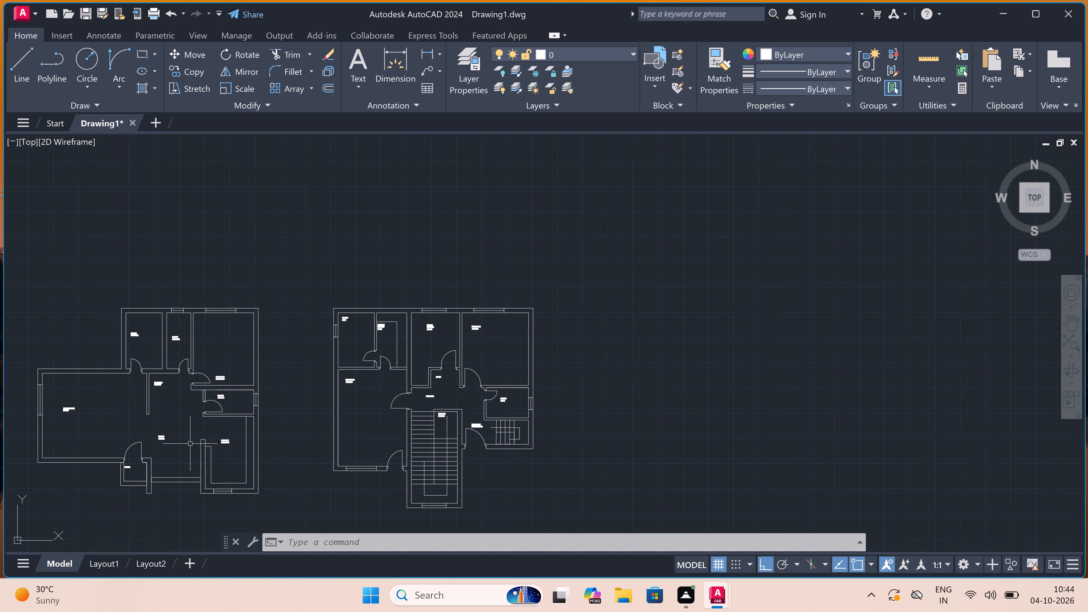
scroll(189, 444, up, 1)
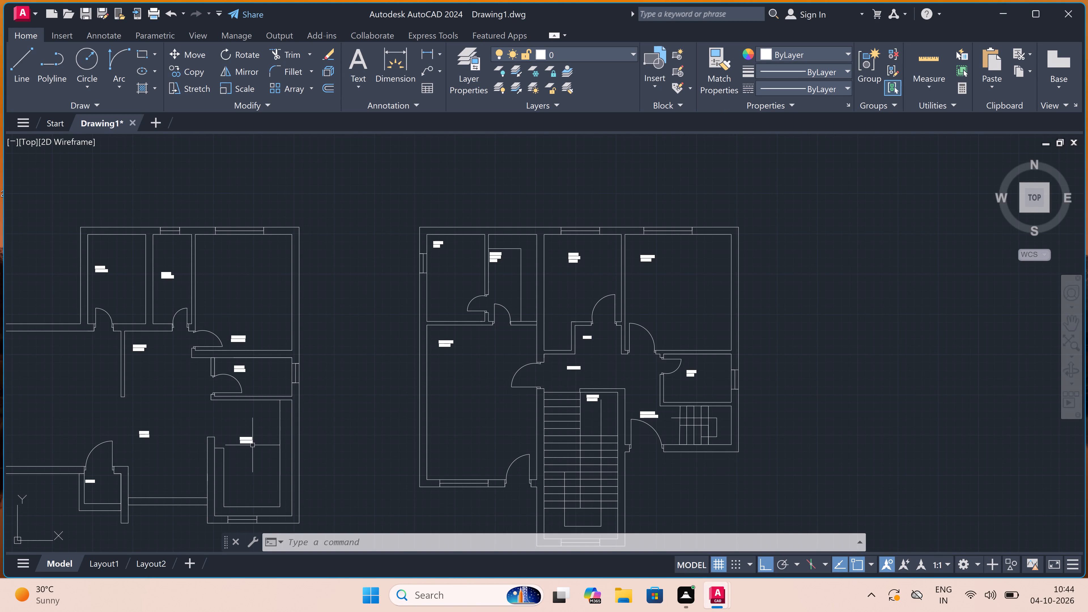
scroll(252, 445, up, 3)
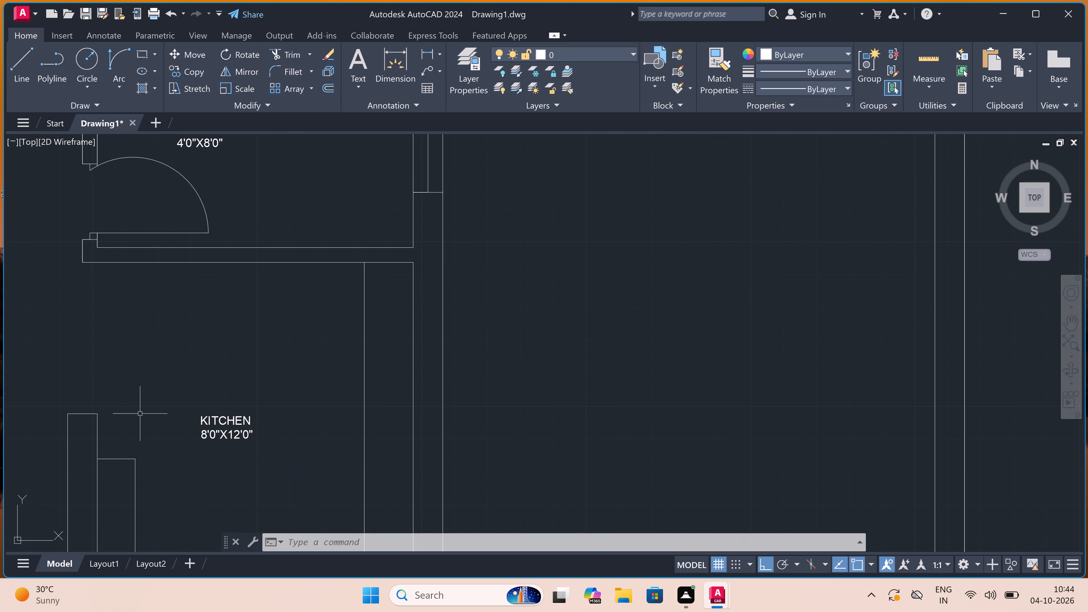
scroll(134, 387, up, 4)
scroll(134, 387, down, 3)
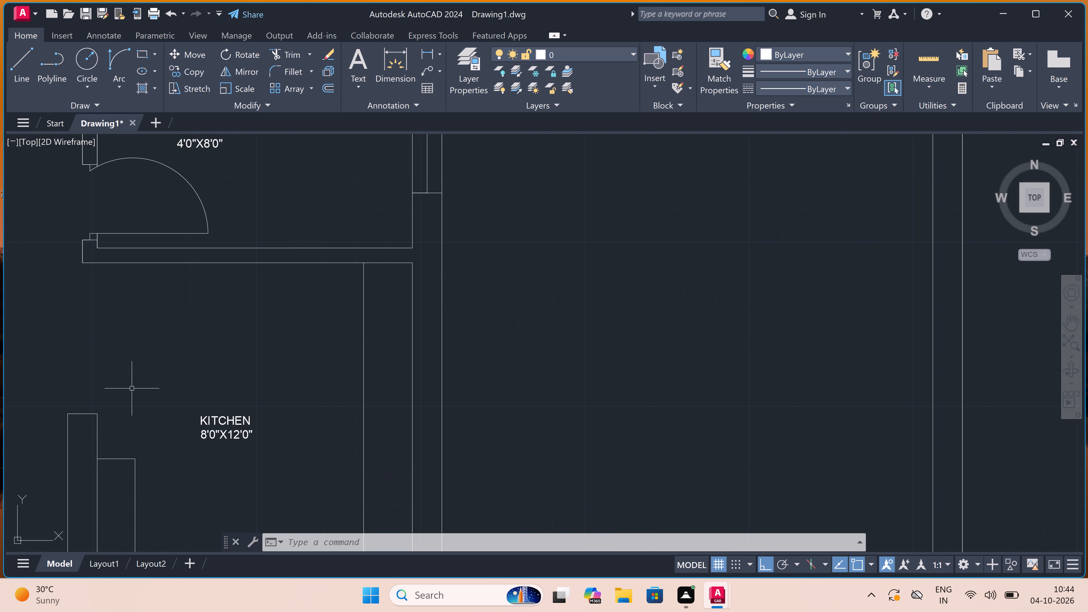
scroll(97, 362, down, 3)
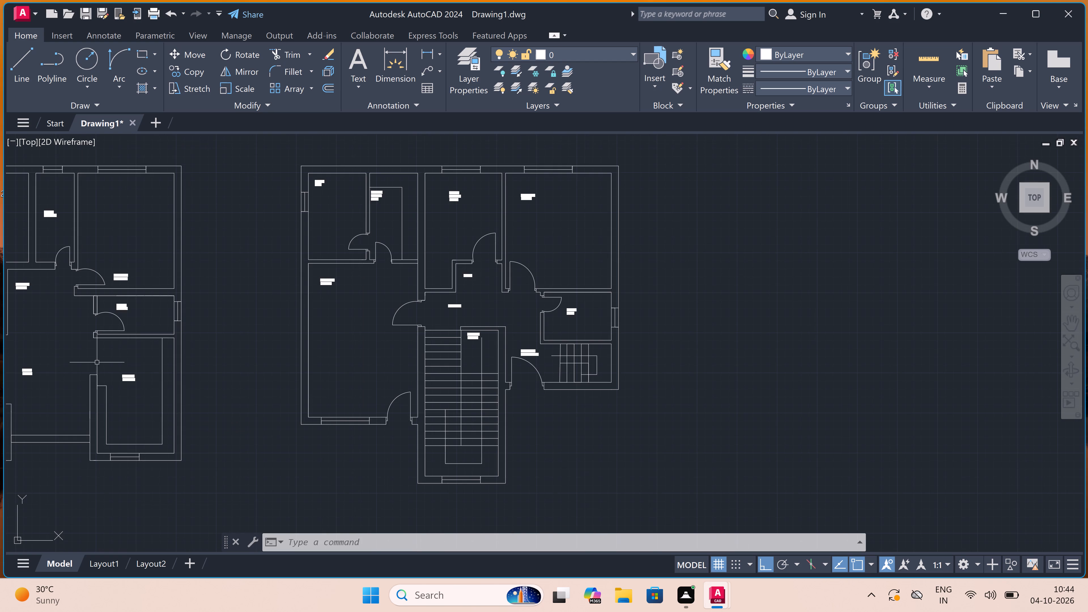
scroll(18, 371, up, 5)
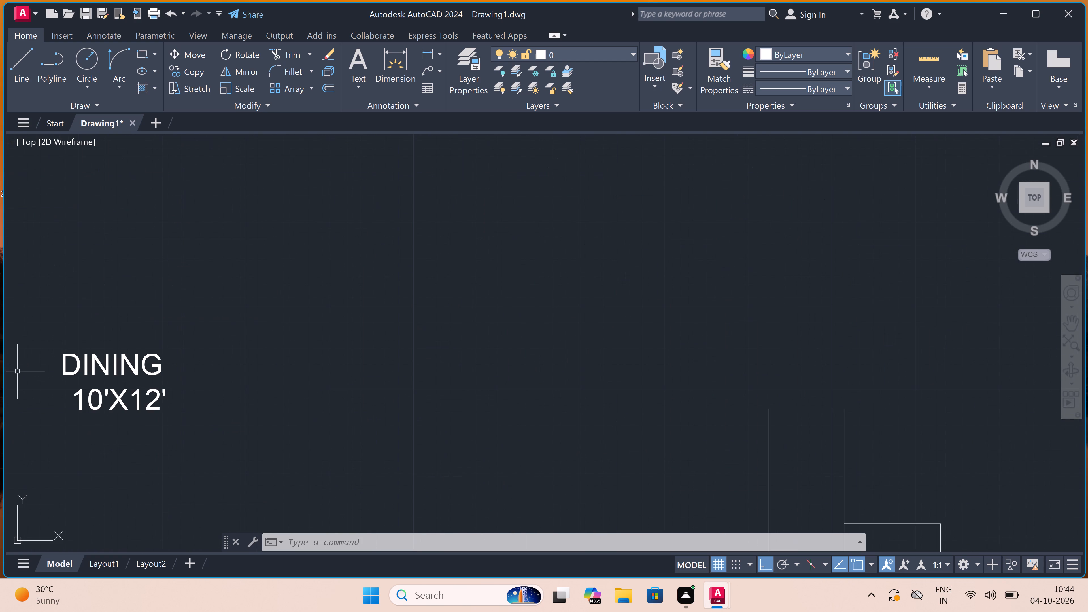
scroll(17, 371, up, 2)
scroll(17, 371, down, 3)
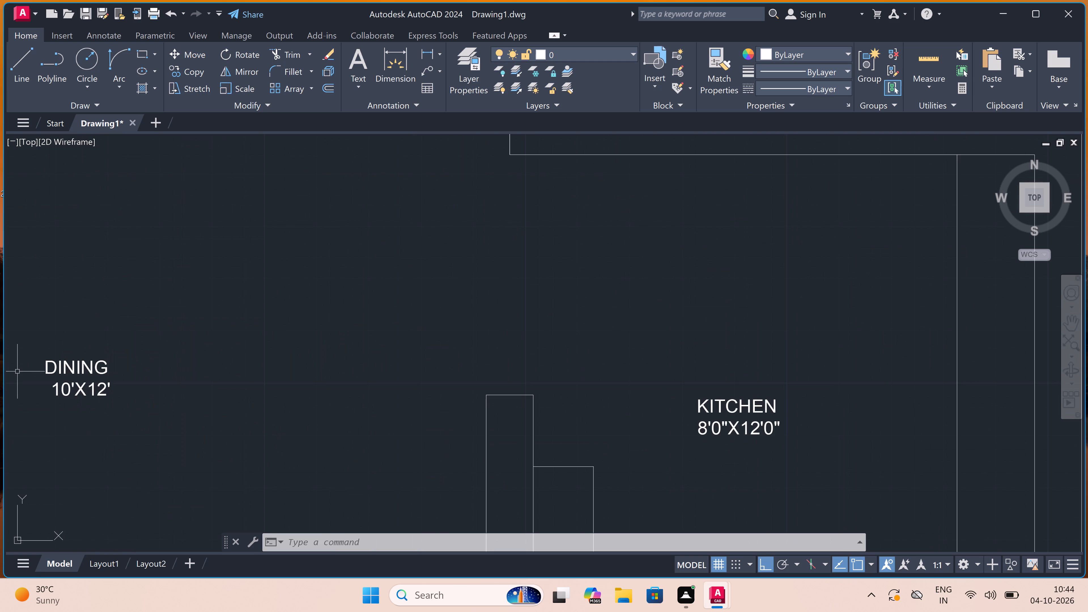
Review the room names and sizes across both floor plans, checking the first plan's living and dining area and the rooms between the plans.
scroll(17, 371, down, 3)
scroll(130, 346, down, 5)
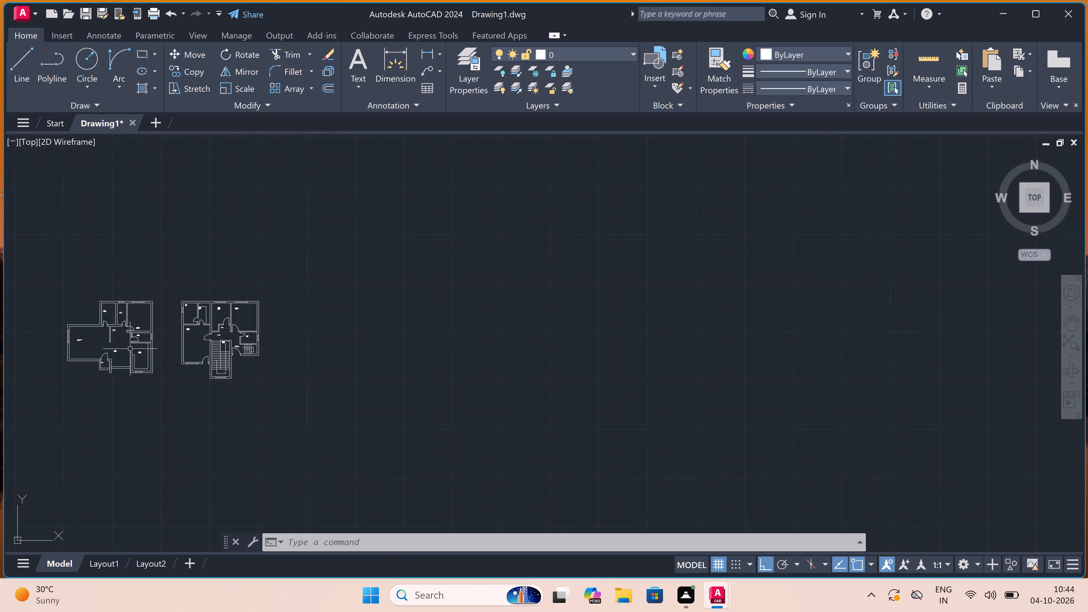
scroll(61, 358, up, 4)
scroll(61, 363, down, 4)
scroll(67, 350, up, 4)
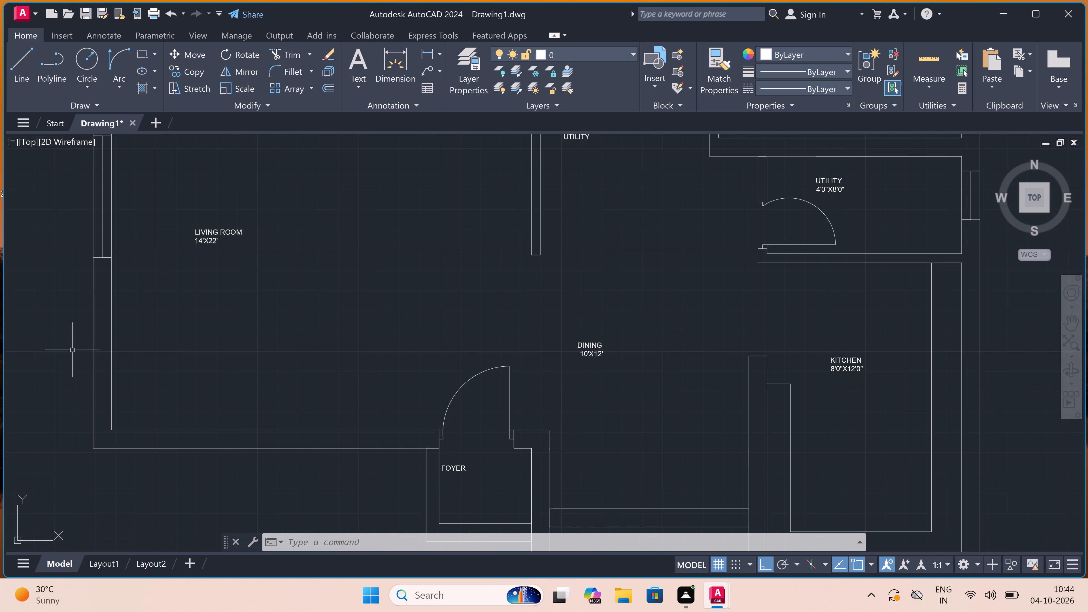
scroll(343, 329, down, 6)
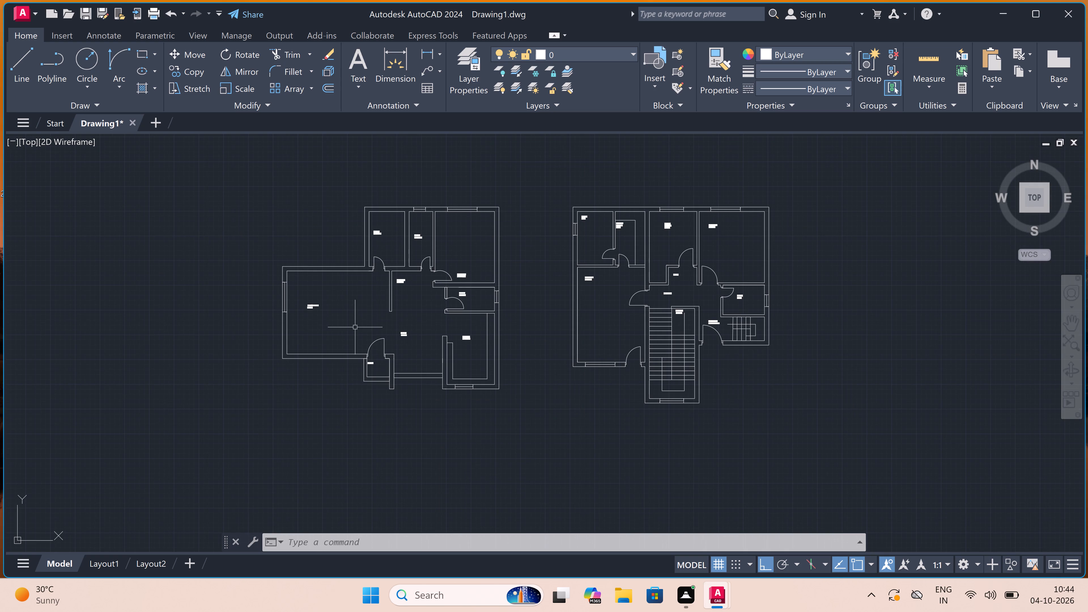
scroll(445, 306, up, 1)
scroll(467, 301, down, 1)
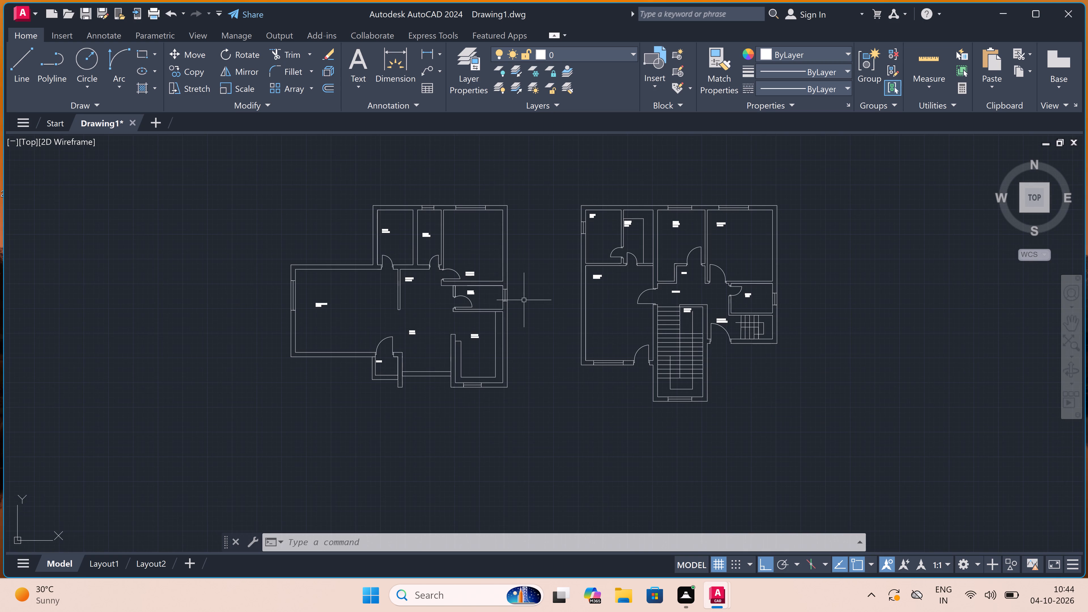
scroll(543, 301, up, 1)
scroll(543, 301, down, 1)
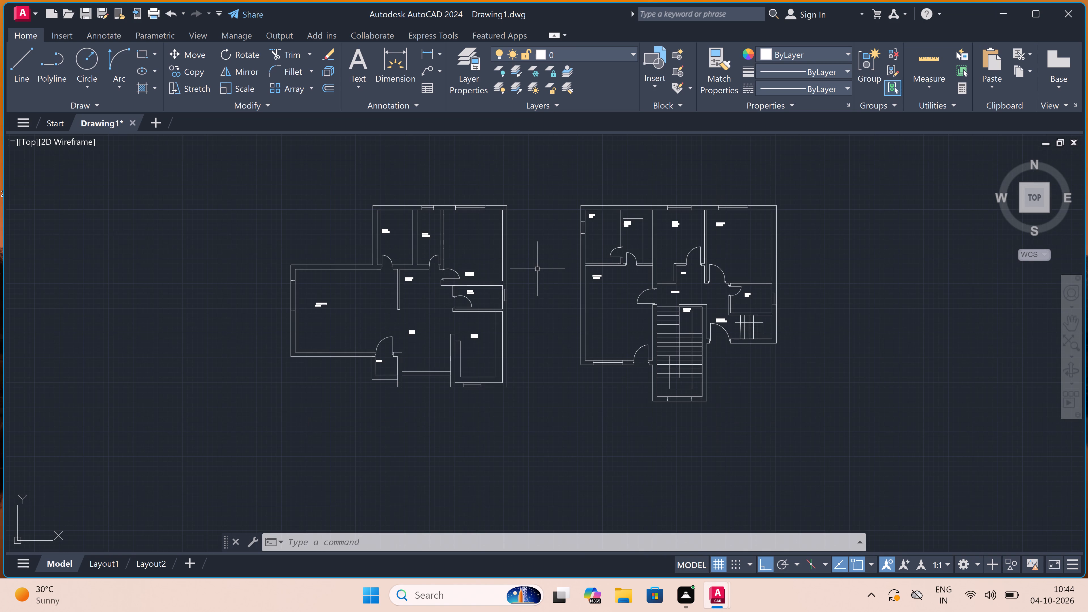
scroll(537, 255, up, 2)
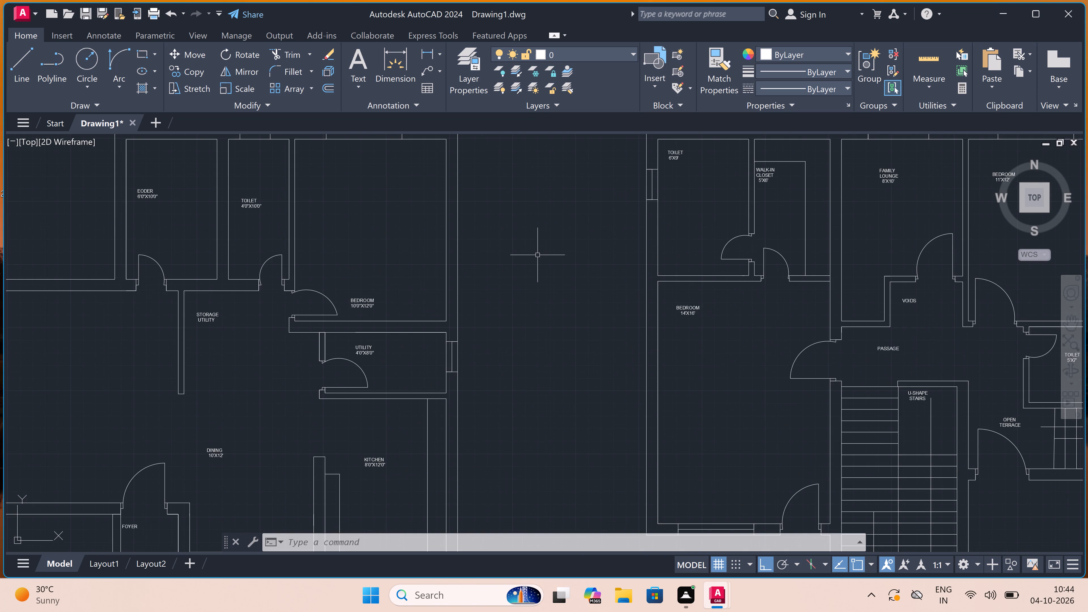
scroll(537, 255, down, 1)
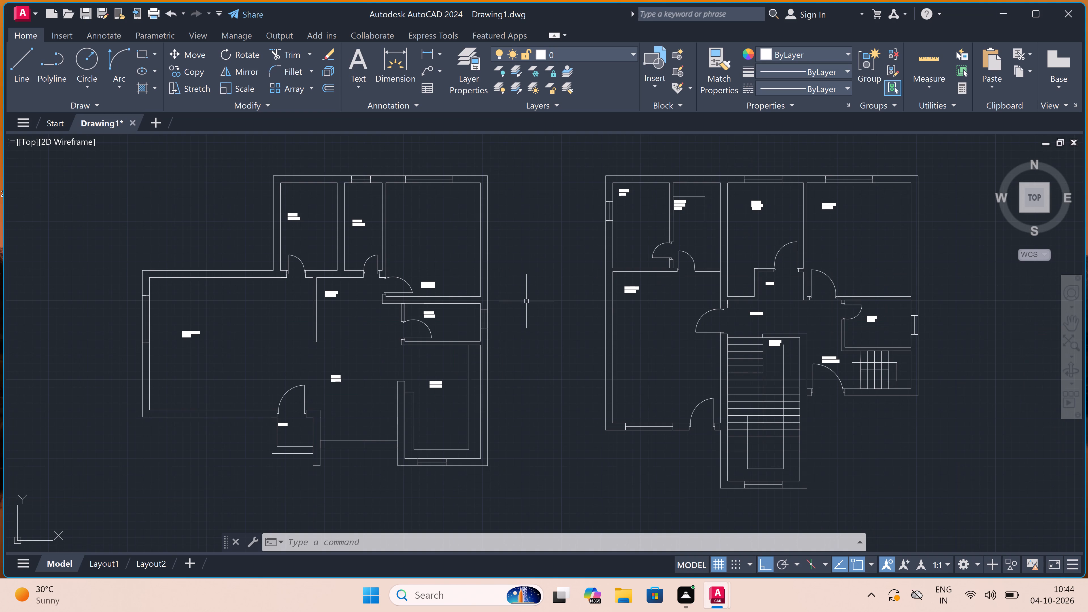
scroll(526, 301, up, 1)
scroll(526, 301, down, 1)
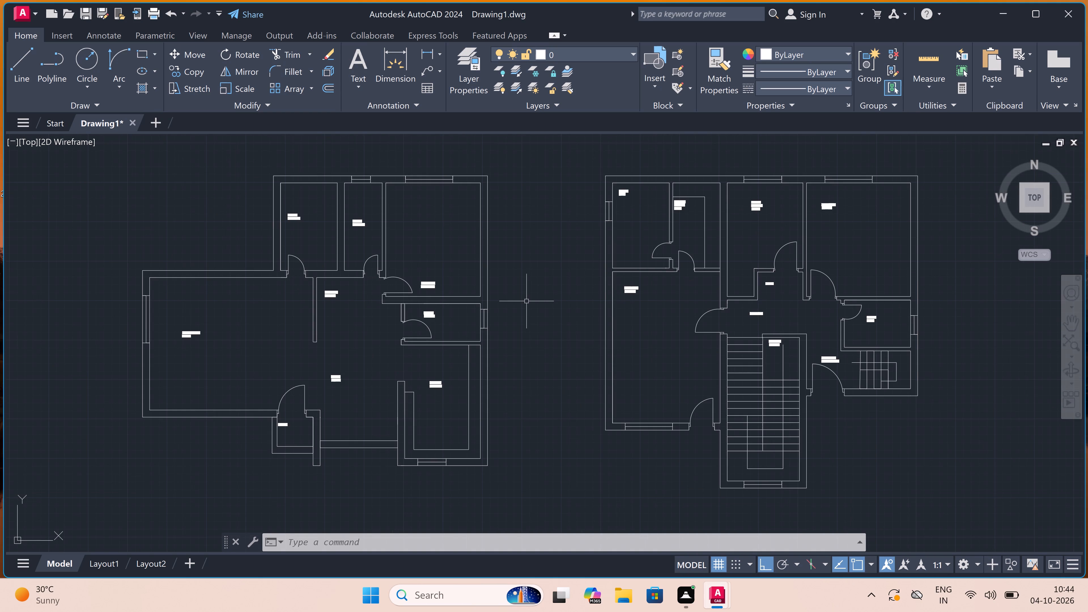
scroll(526, 301, up, 1)
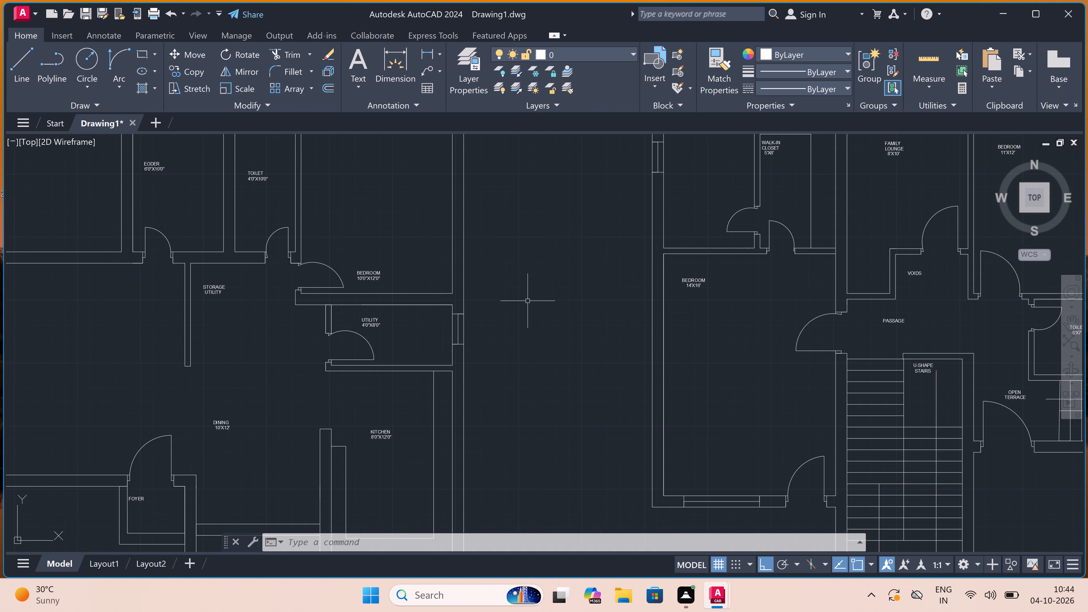
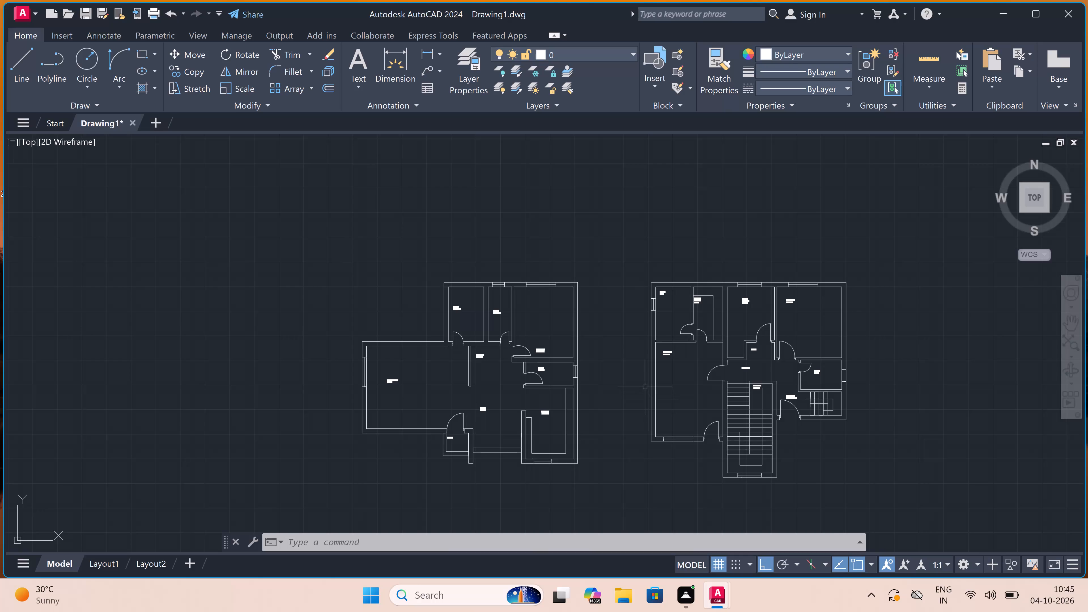
Select all the similar room labels in both floor plans and set their text height to 6".
scroll(641, 380, up, 1)
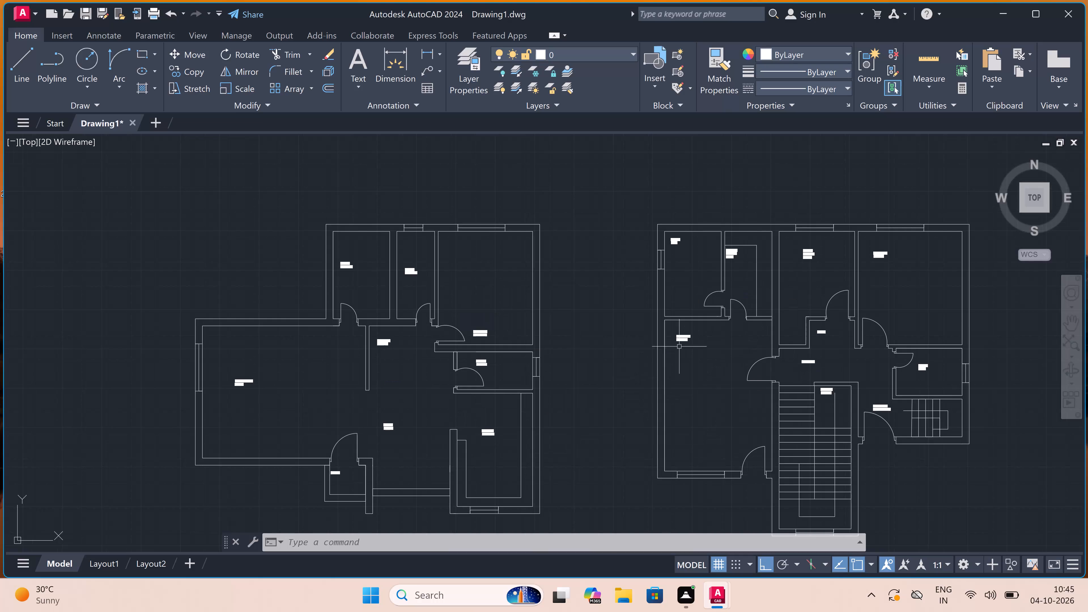
scroll(696, 319, up, 1)
scroll(678, 347, up, 2)
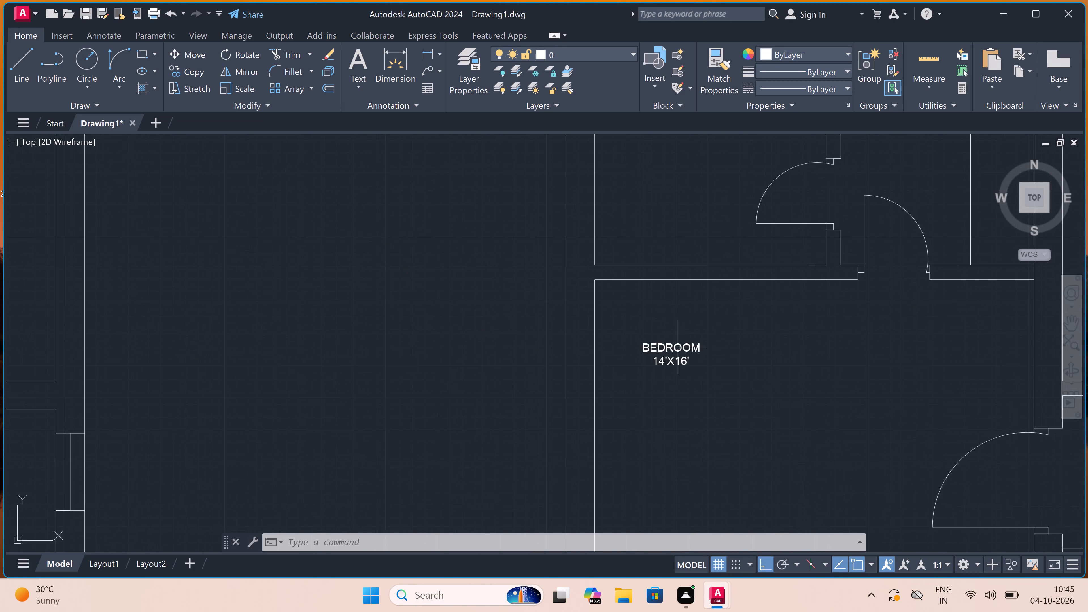
scroll(678, 347, down, 3)
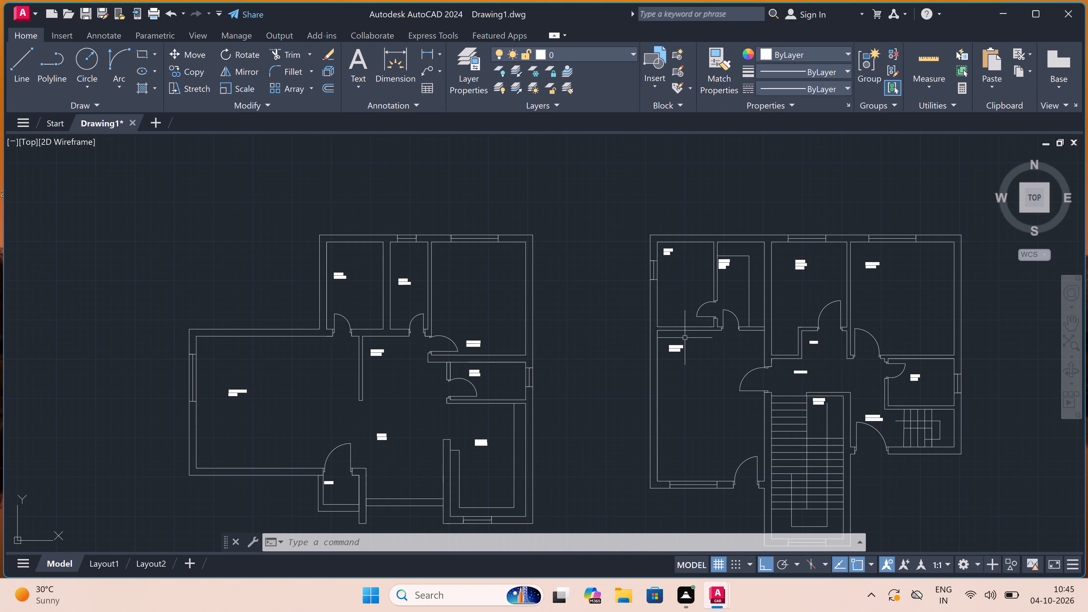
scroll(675, 353, up, 2)
click(672, 347)
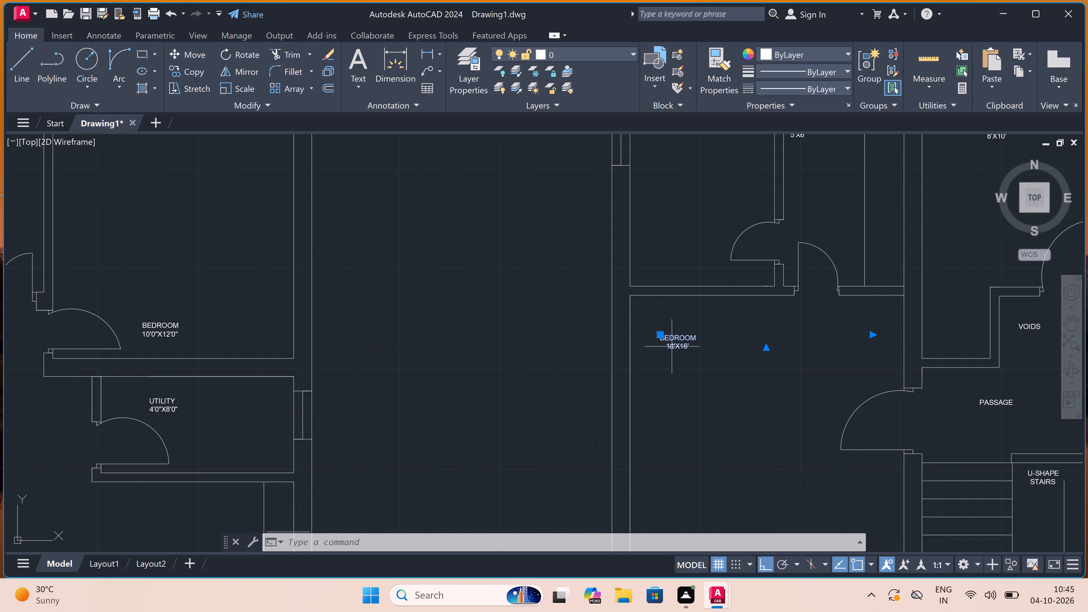
right_click(563, 286)
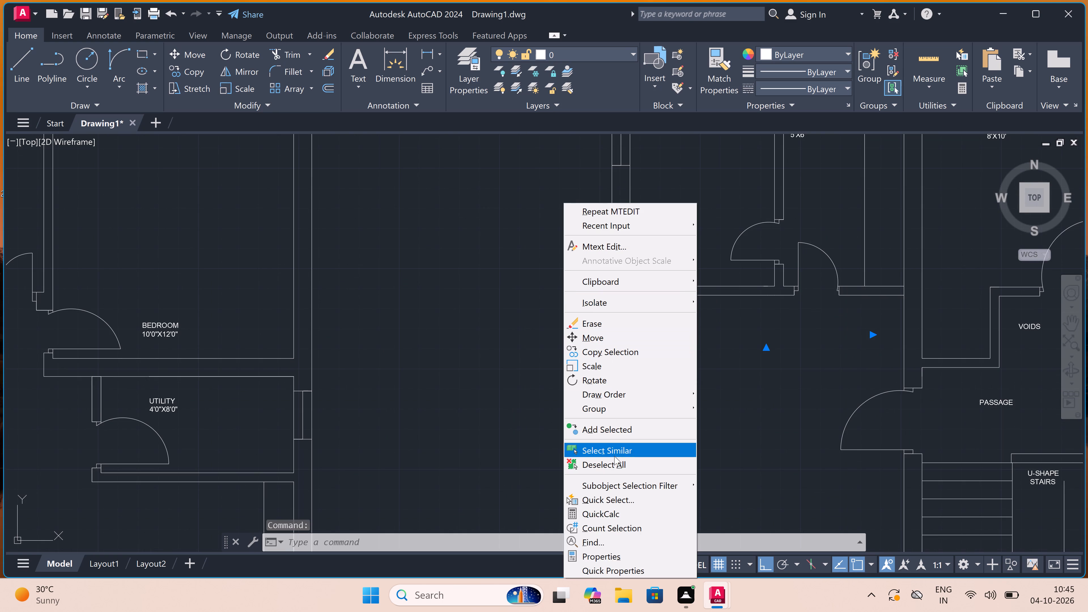
click(592, 554)
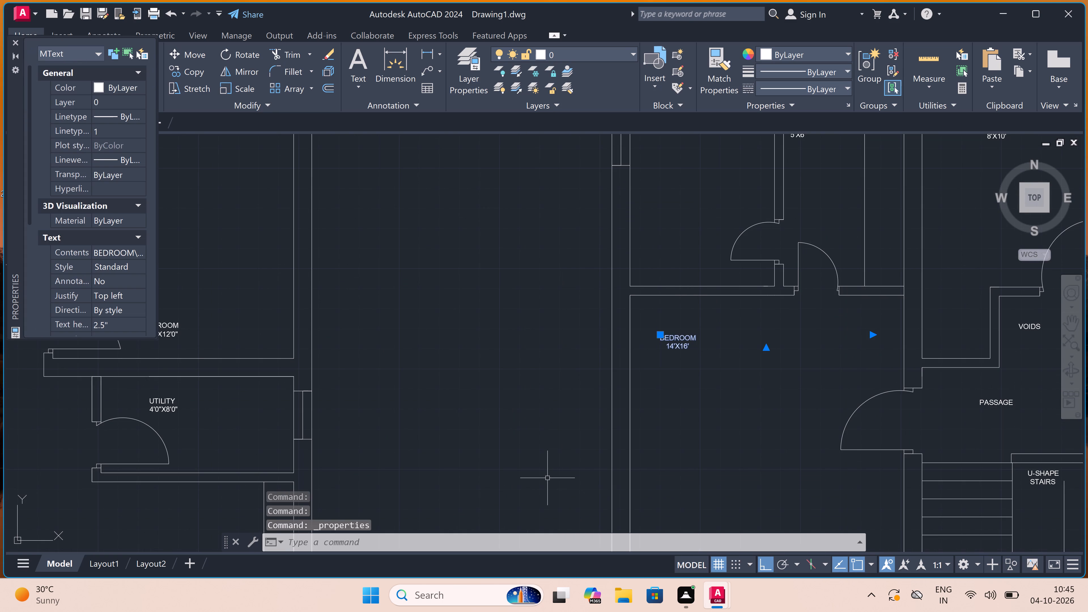
right_click(509, 371)
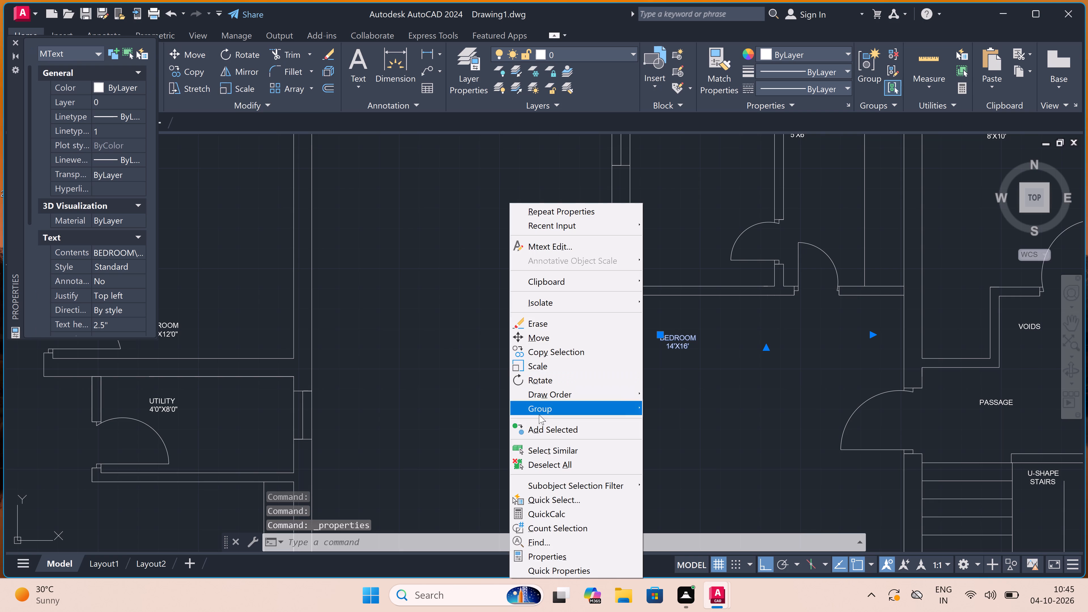
click(542, 447)
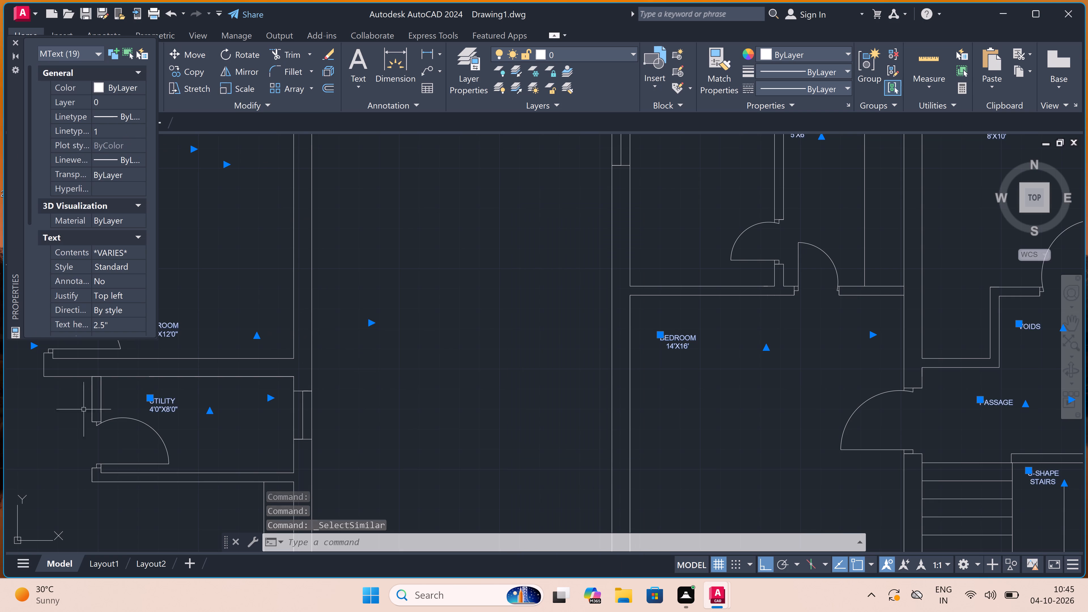
click(135, 324)
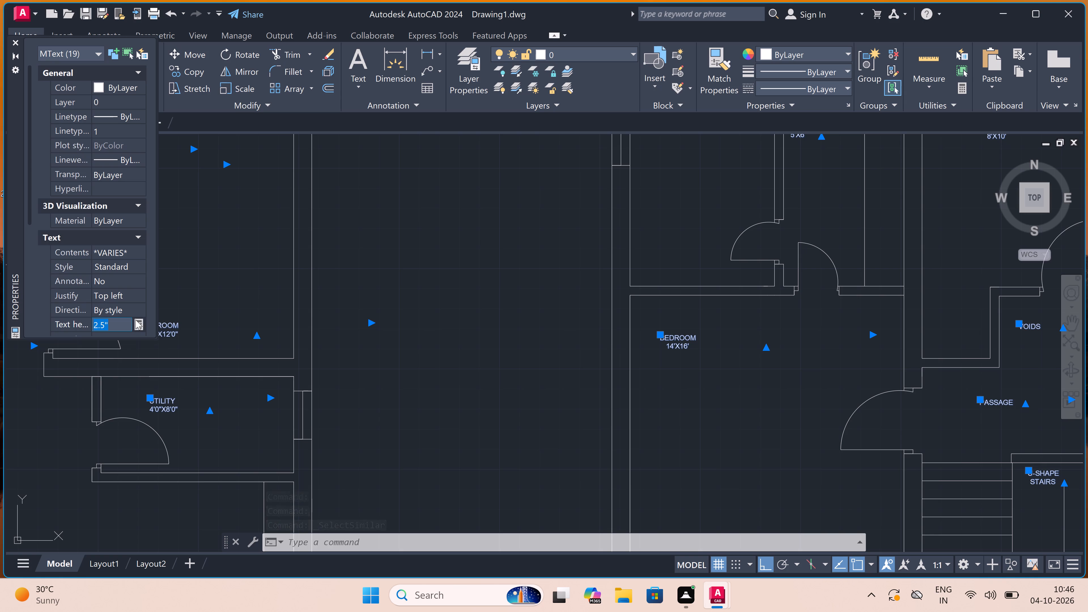
key(BackSpace)
key(6)
key(shift+quotedbl)
key(space)
click(430, 295)
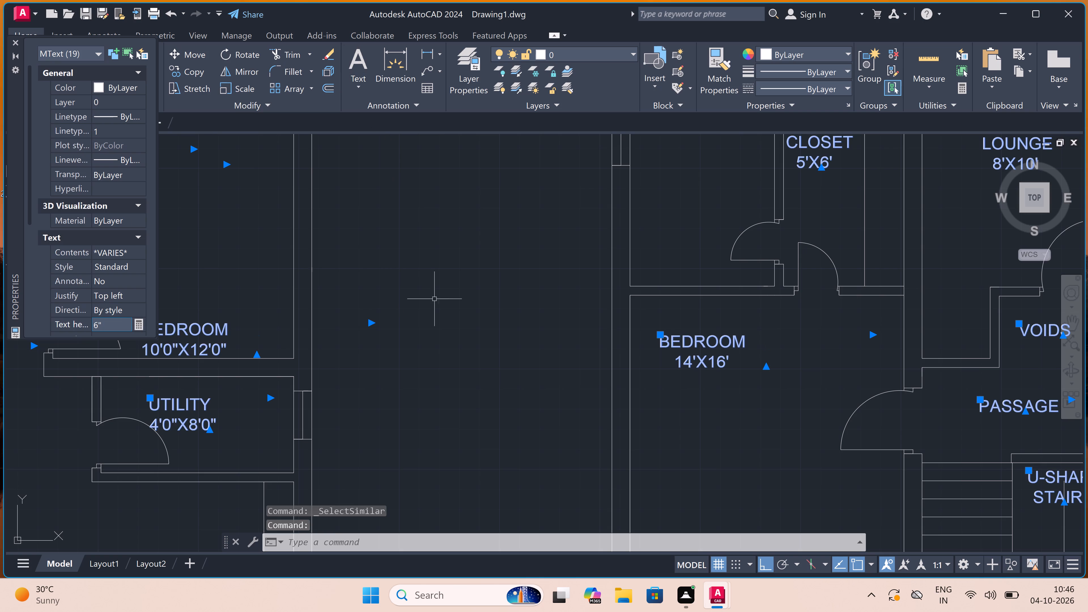
key(Escape)
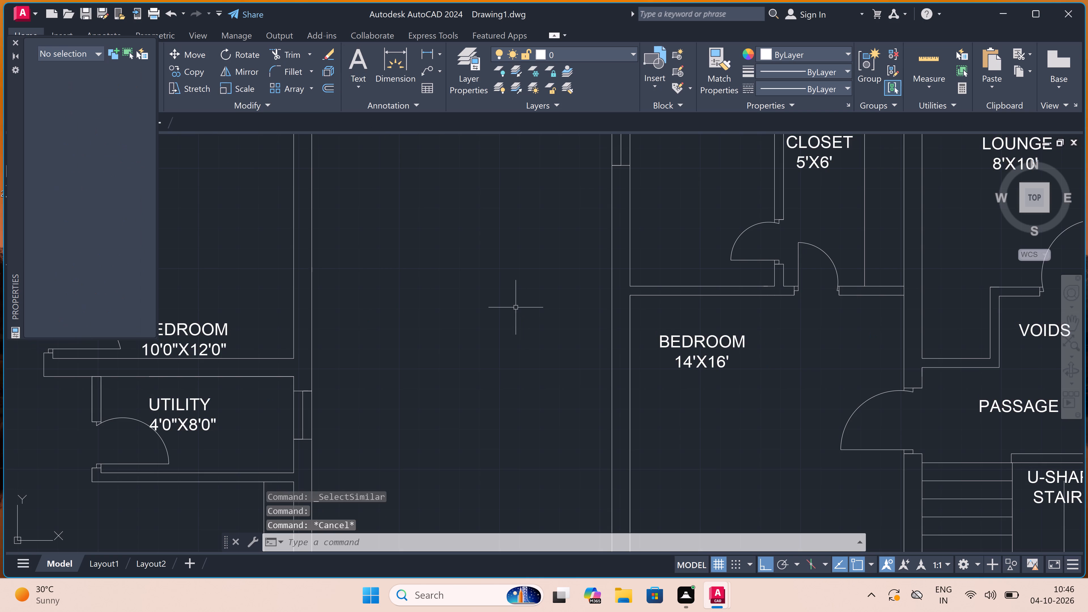
Examine how the room labels fit in both floor plans, checking the WALK-IN CLOSET label up close.
scroll(501, 308, down, 3)
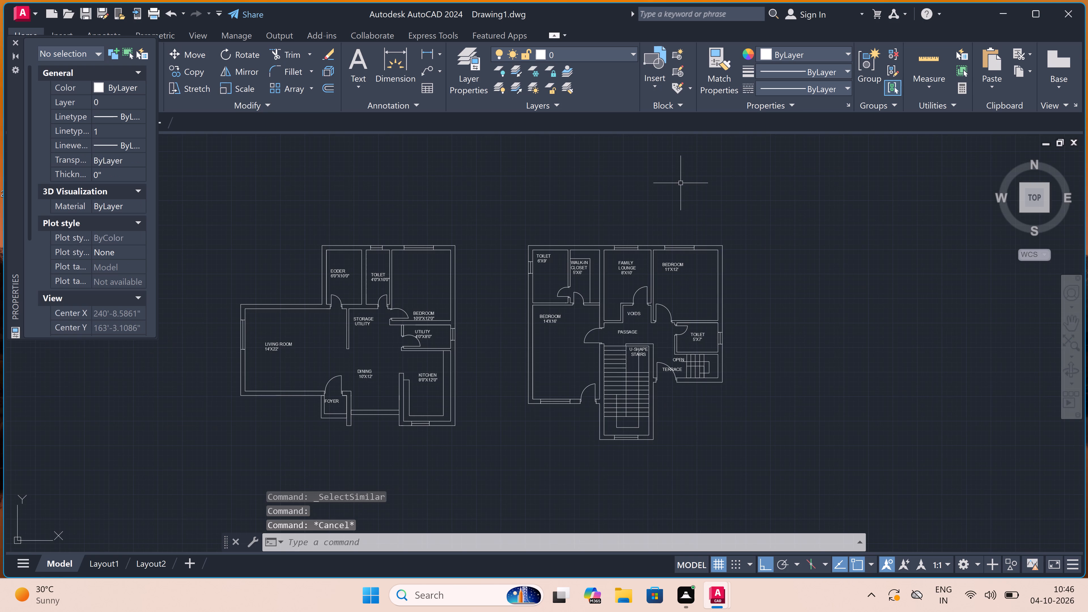
scroll(580, 259, up, 4)
click(583, 273)
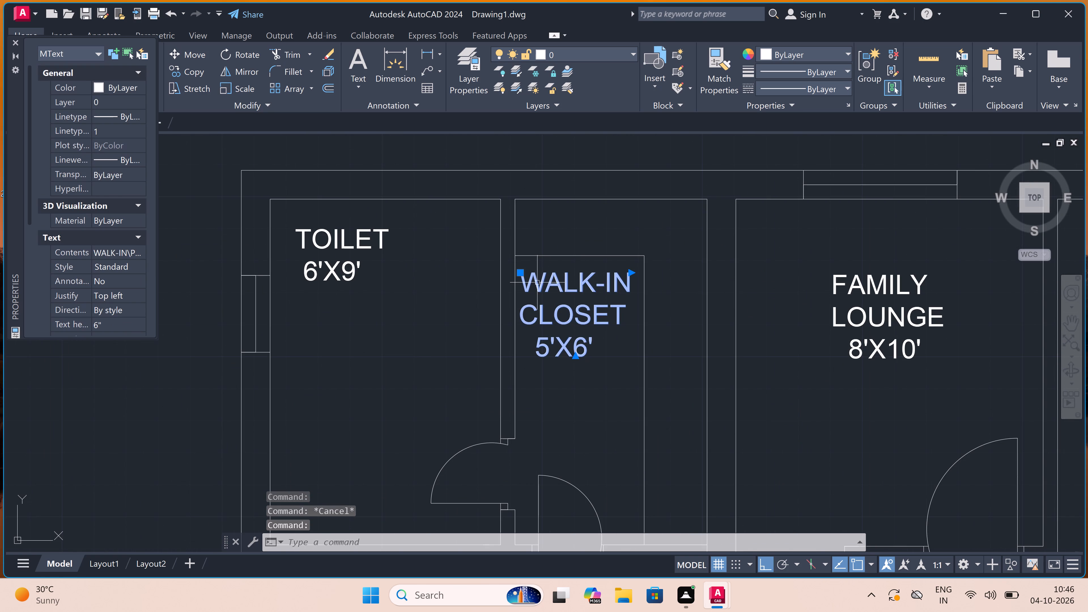
click(524, 276)
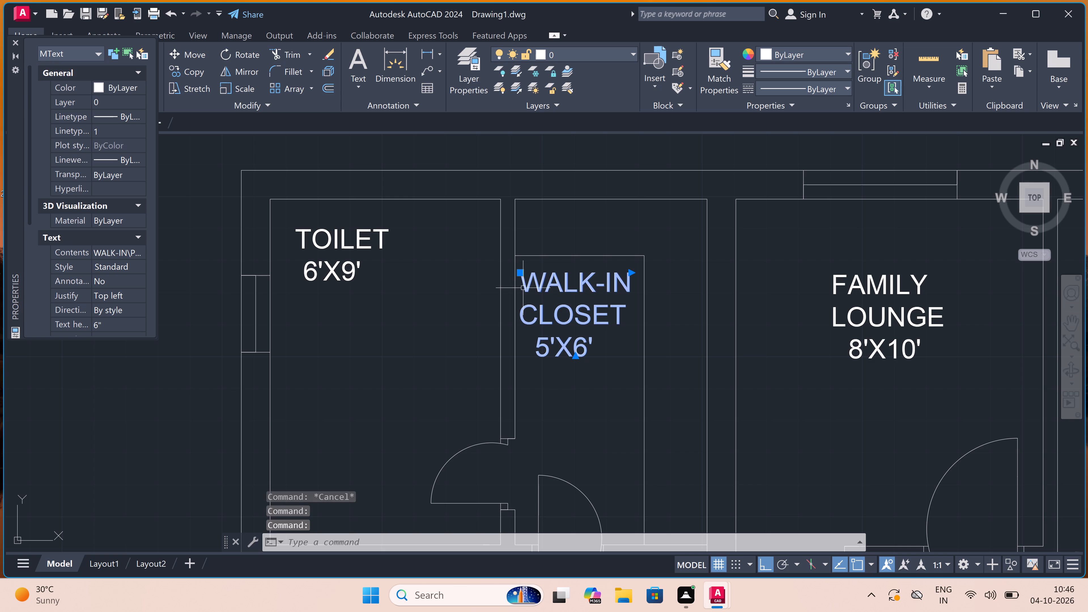
key(Escape)
scroll(537, 279, down, 2)
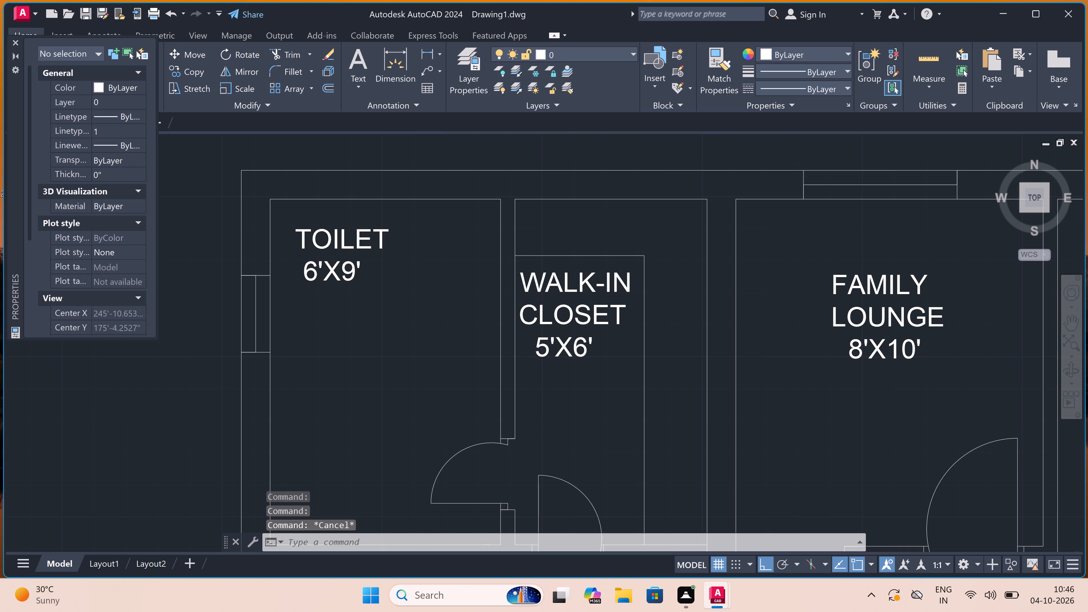
scroll(537, 279, down, 4)
Delete the OPEN TERRACE label overlapping the door swing beside the small staircase.
scroll(579, 339, up, 1)
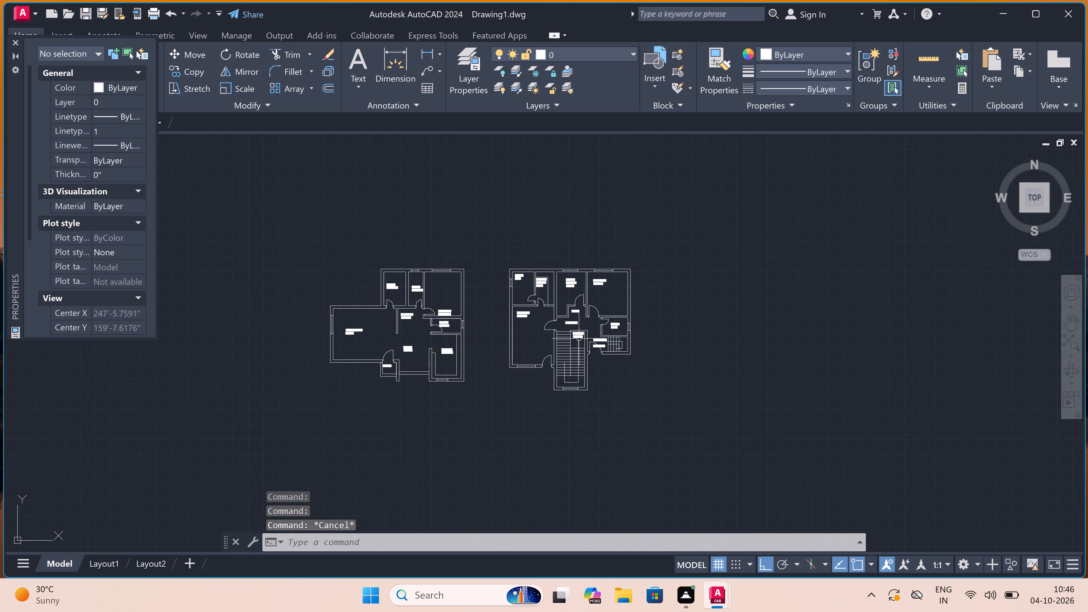
scroll(579, 339, up, 1)
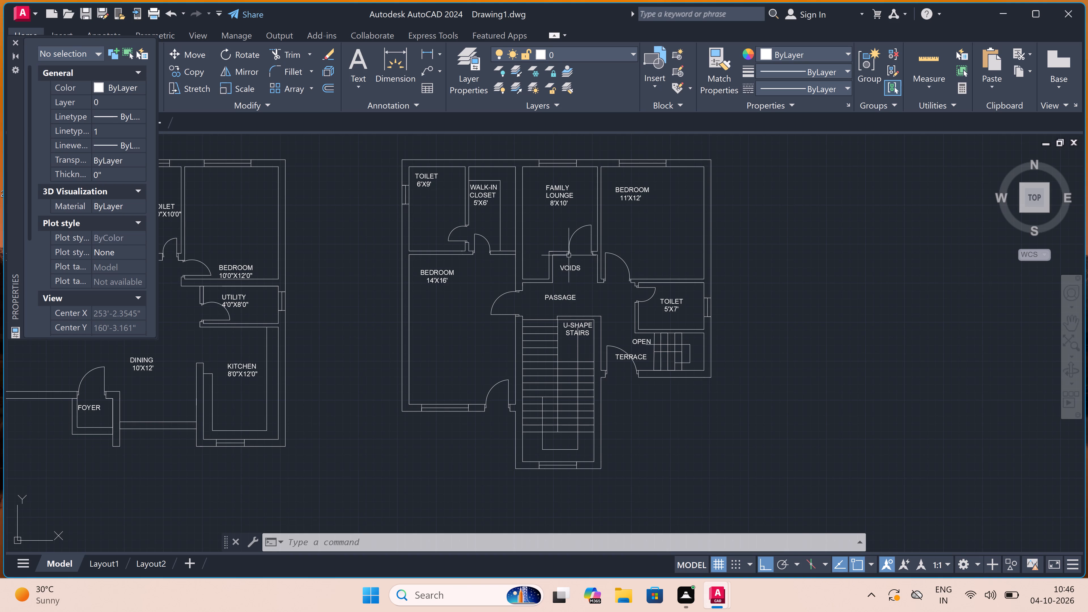
scroll(574, 324, up, 2)
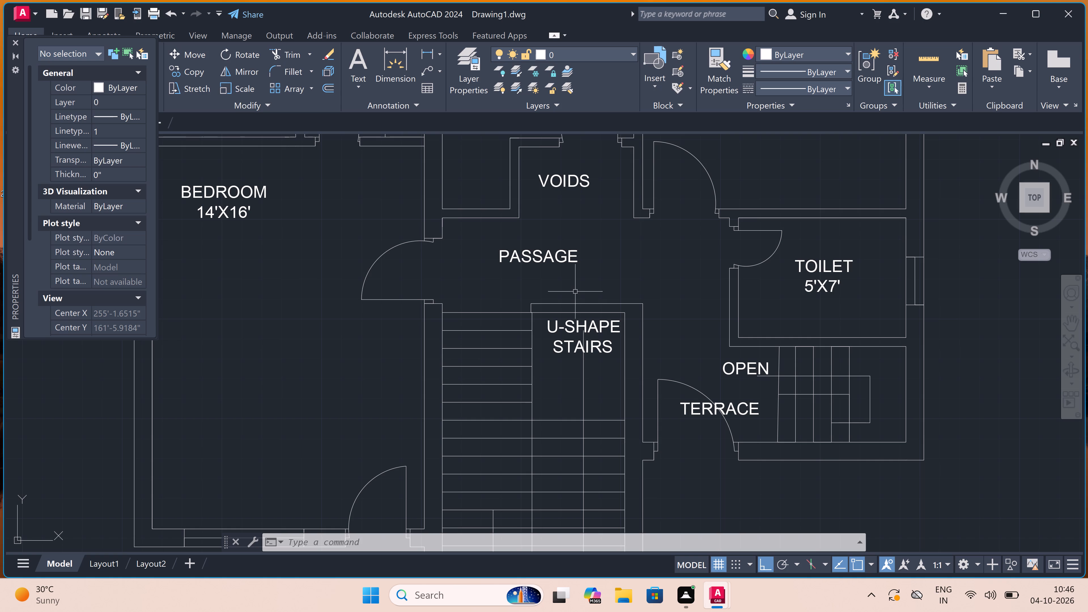
scroll(737, 368, up, 2)
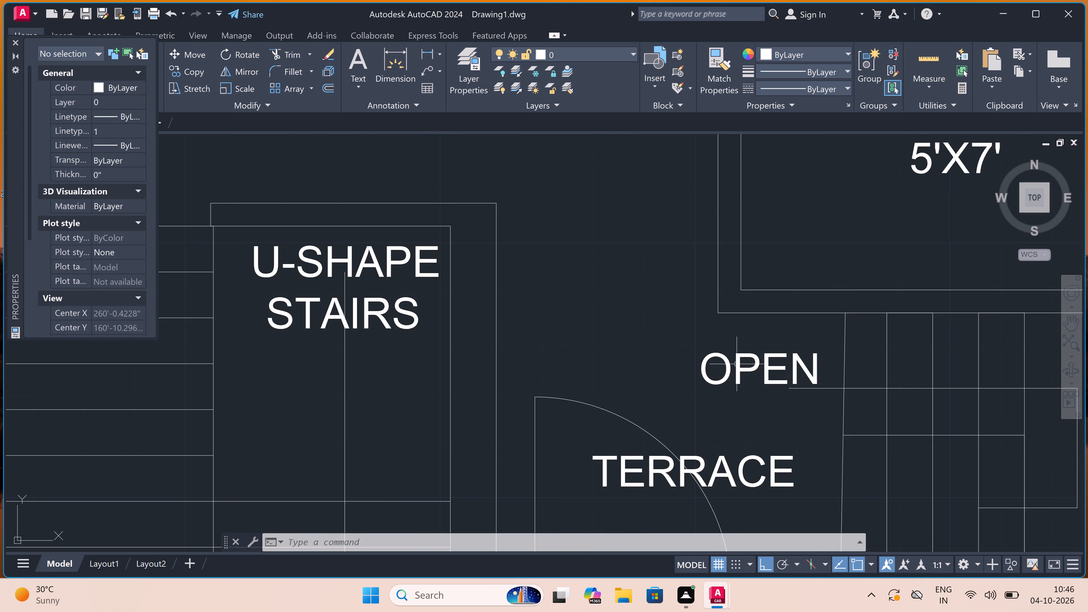
click(738, 364)
key(Delete)
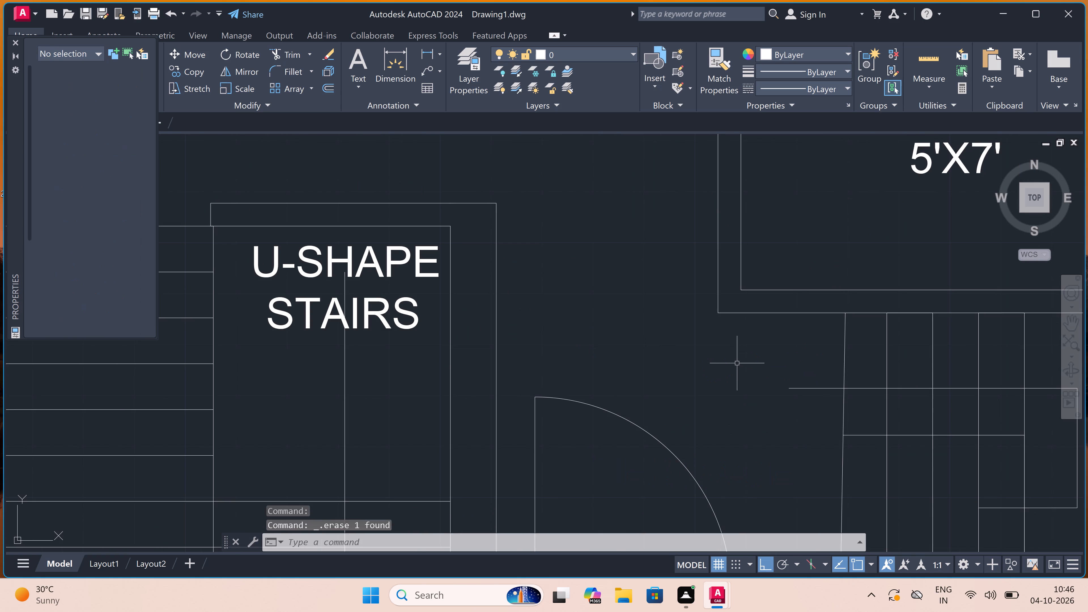
Add a two-line multiline text label reading OPEN / TERRACE just above the door between the U-shape stairs and the small staircase.
text(MT)
key(space)
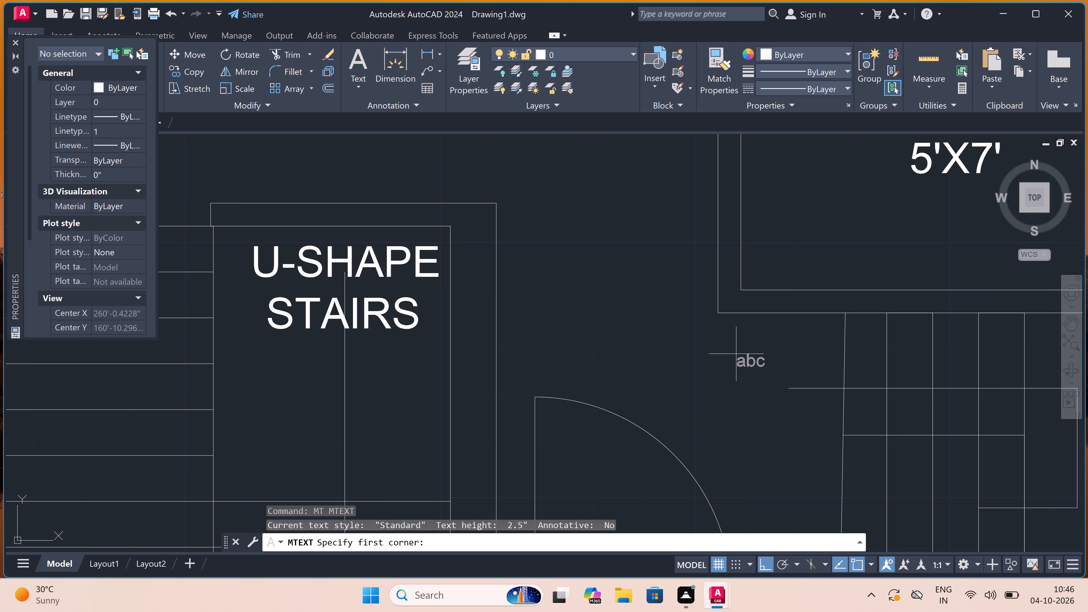
scroll(597, 297, down, 2)
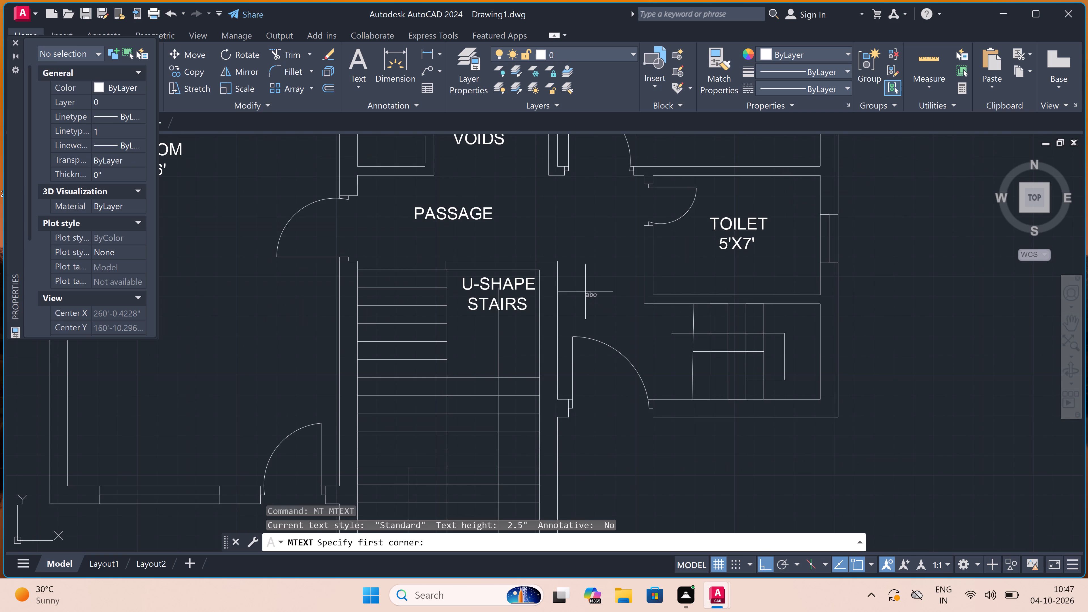
scroll(591, 299, up, 1)
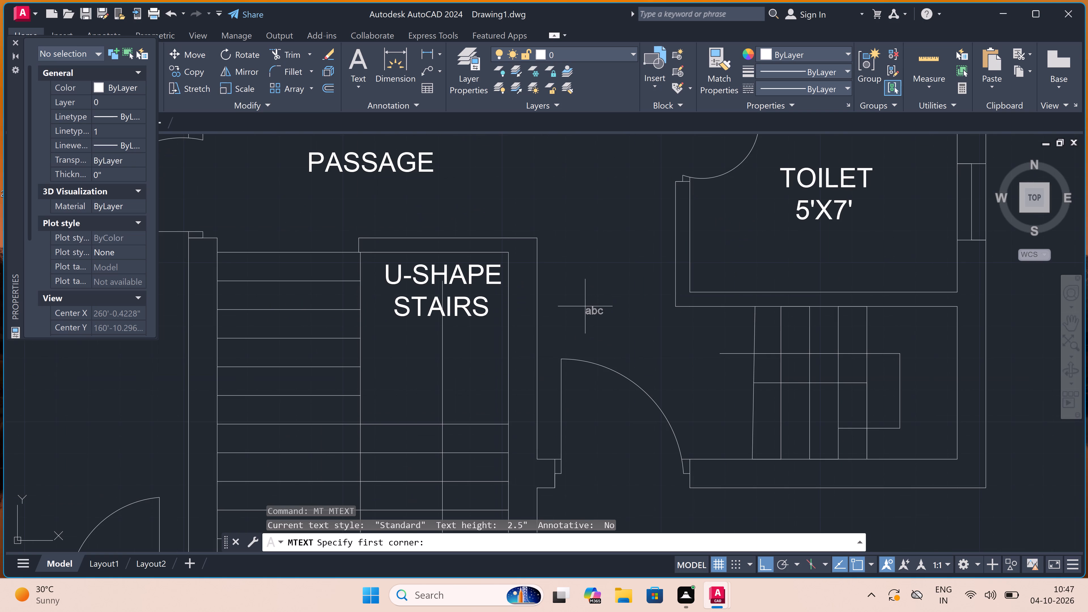
click(565, 315)
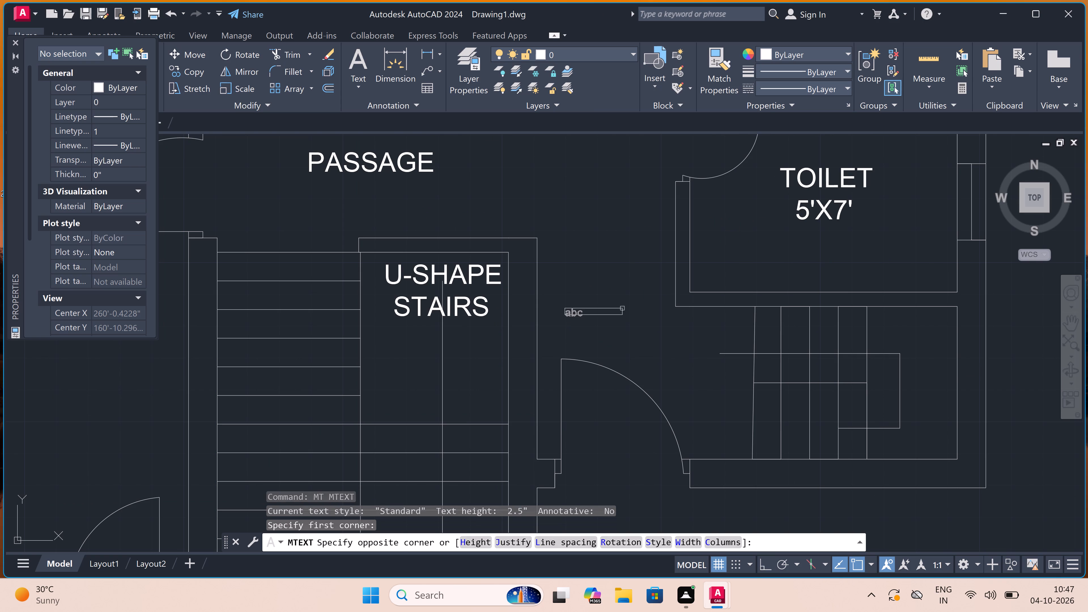
click(857, 327)
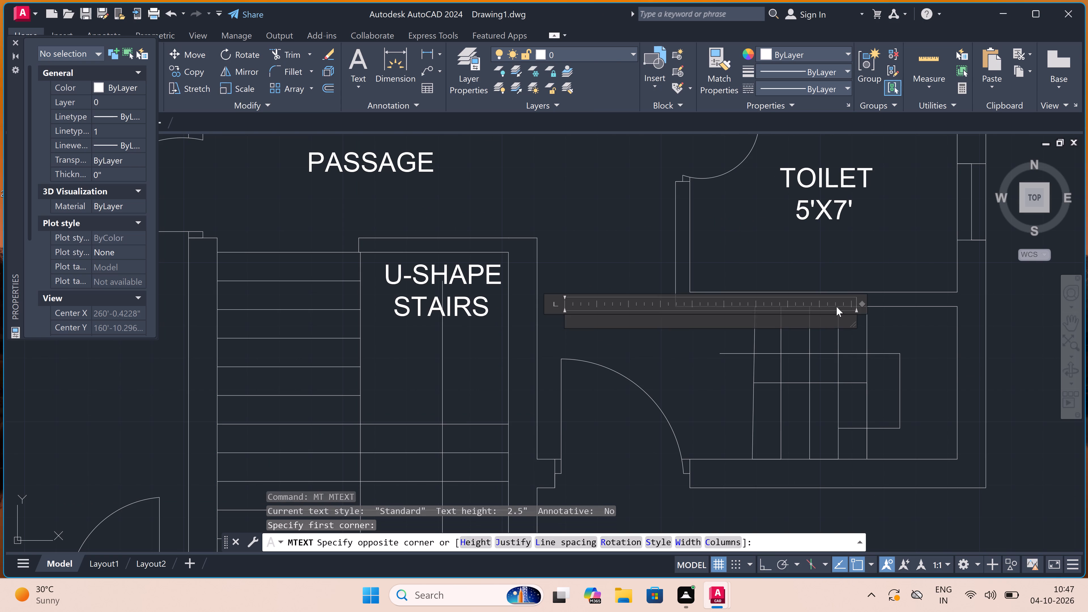
text(OP)
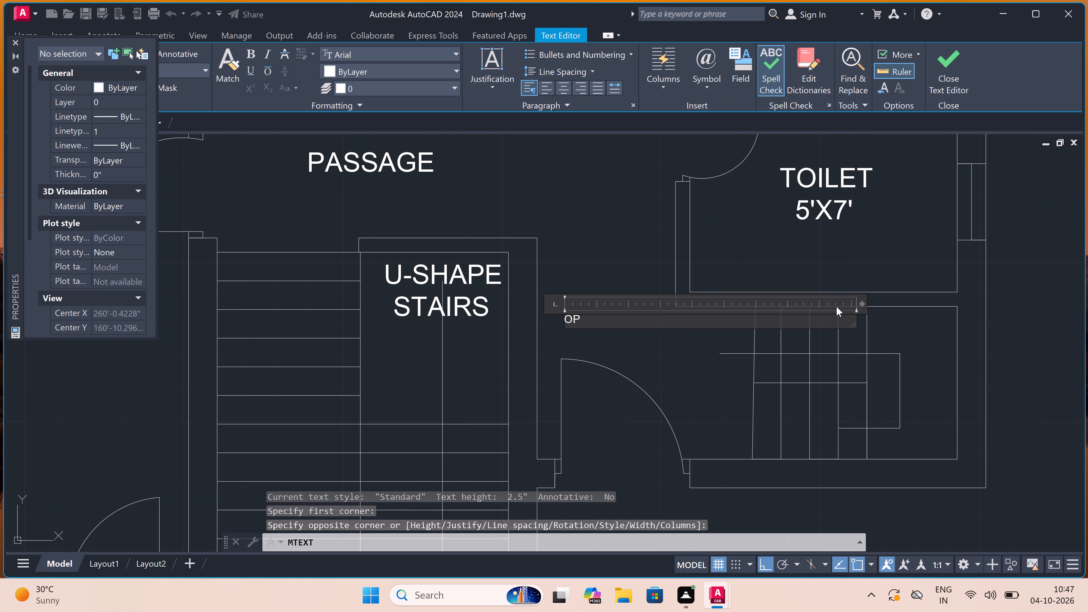
text(EN)
key(space)
key(Return)
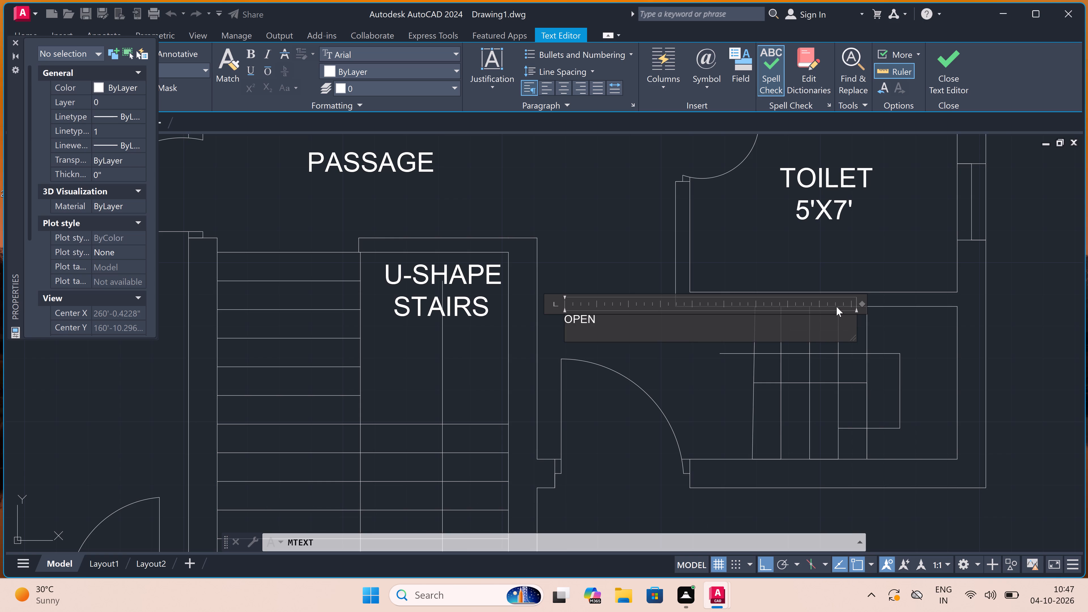
text(TE)
text(RRAC)
key(e)
click(589, 256)
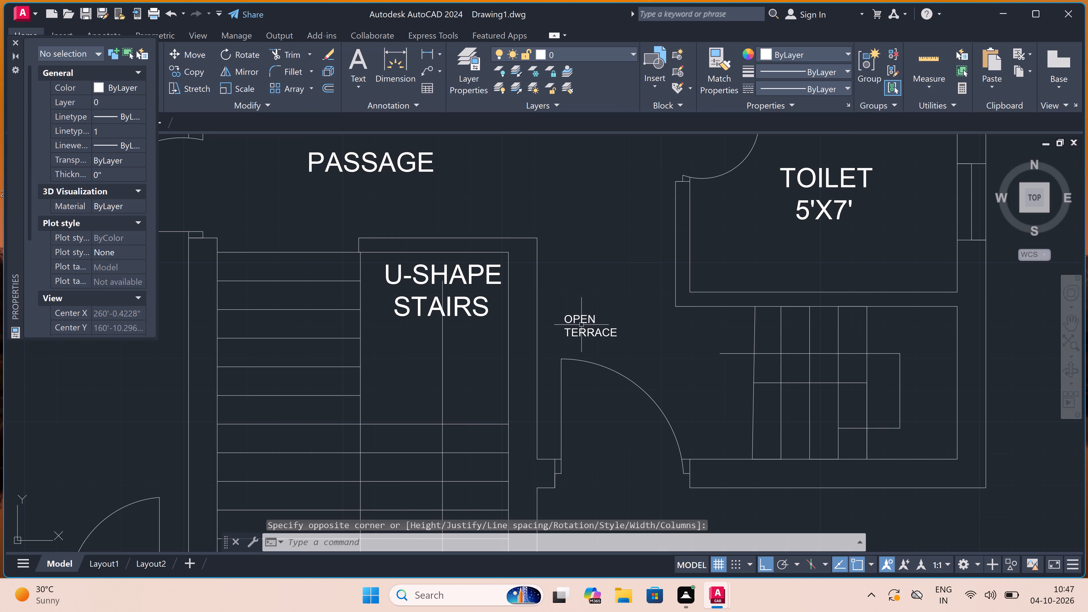
Set the text height of the new OPEN TERRACE label to 5".
click(583, 324)
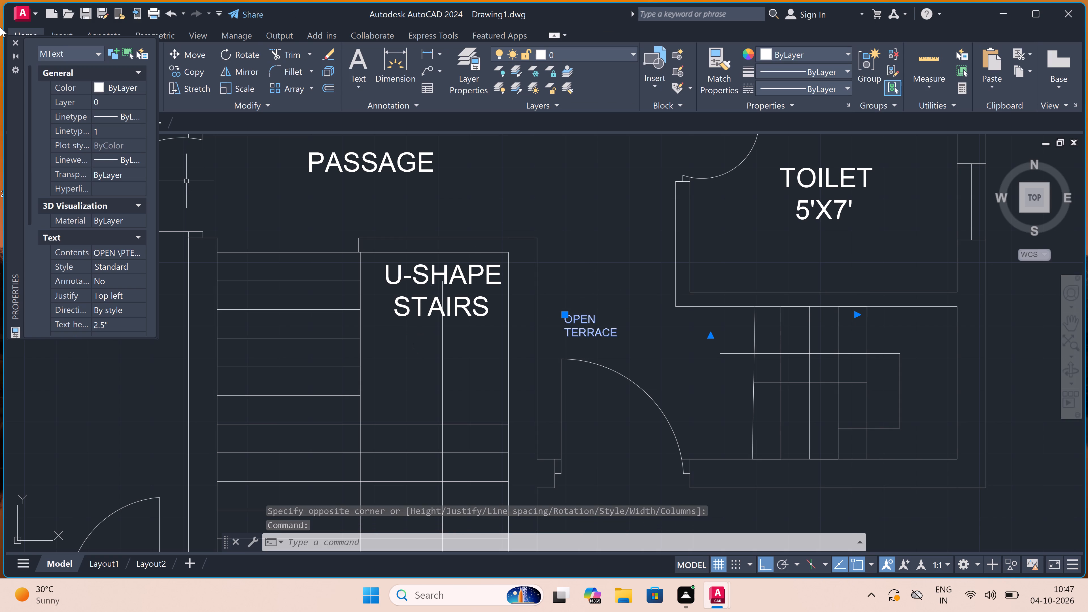
click(121, 322)
key(BackSpace)
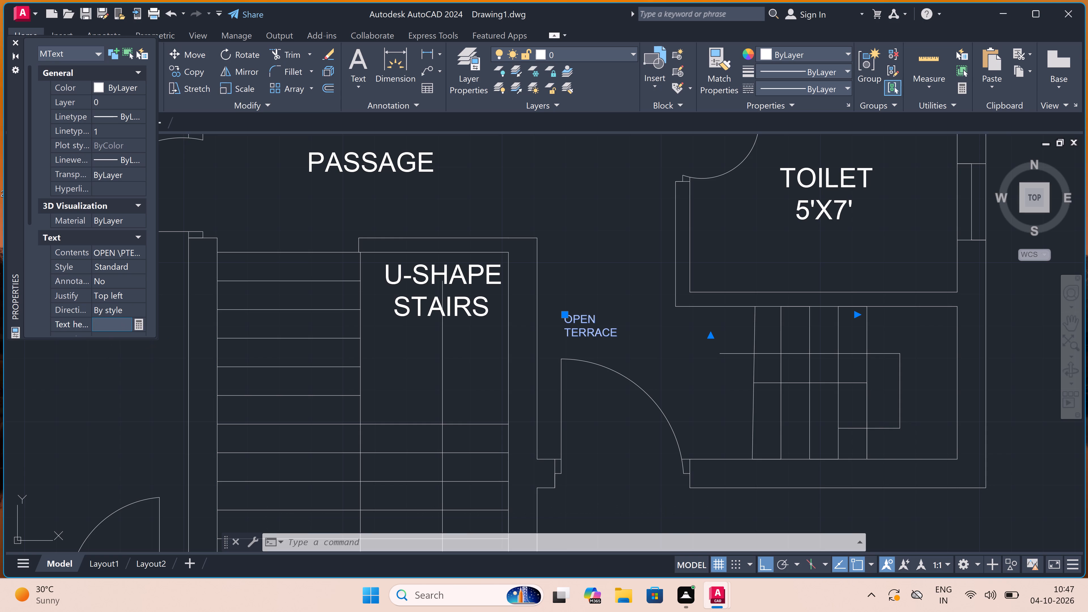
key(5)
key(shift+quotedbl)
click(387, 189)
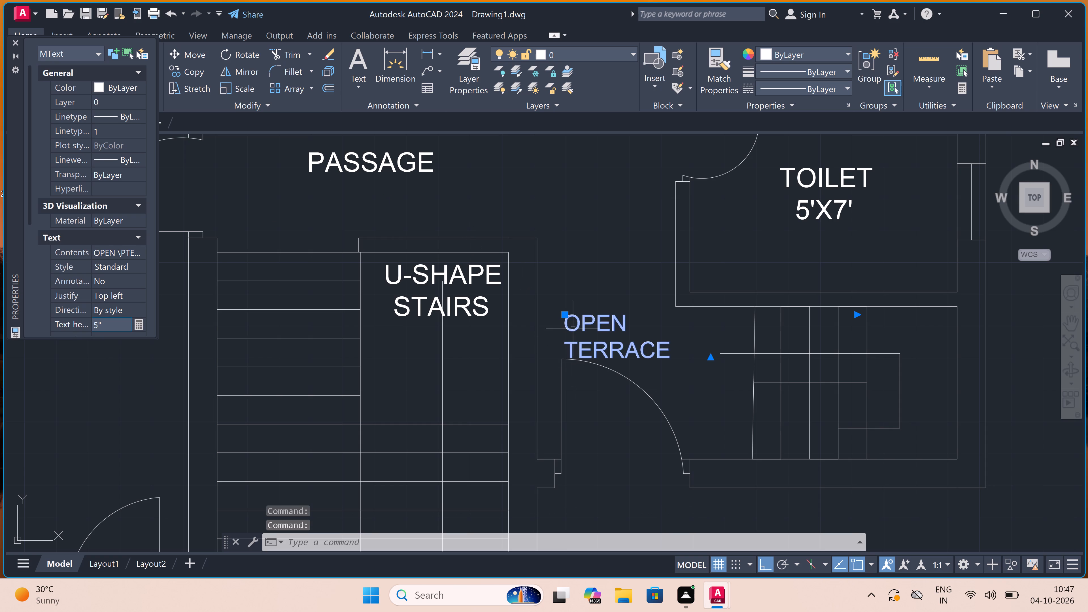
Turn Ortho off and move the OPEN TERRACE label up and slightly left, clear of the door swing below it.
double_click(566, 313)
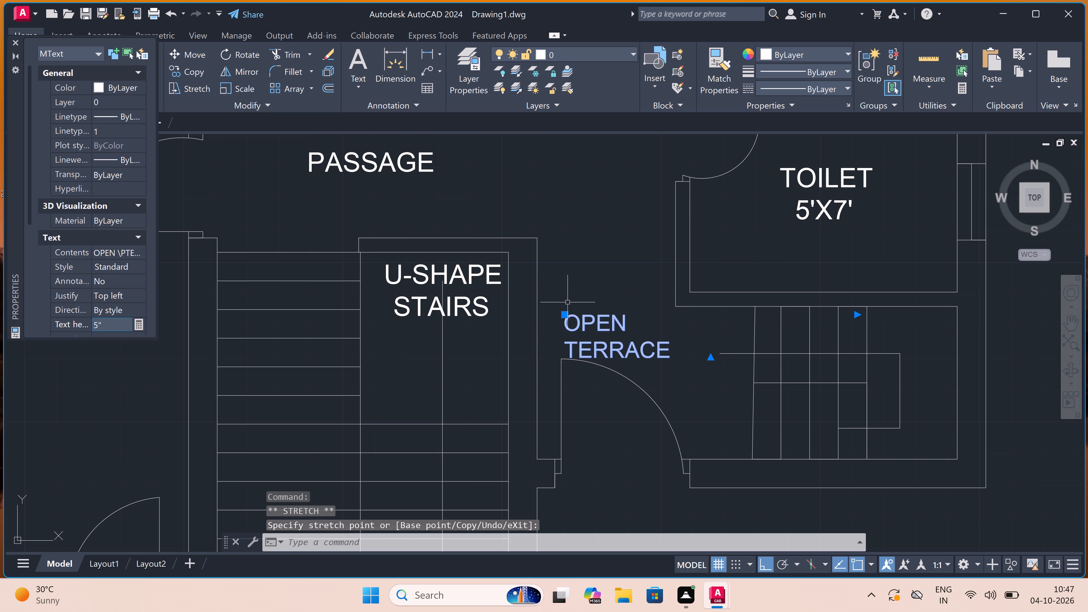
double_click(568, 314)
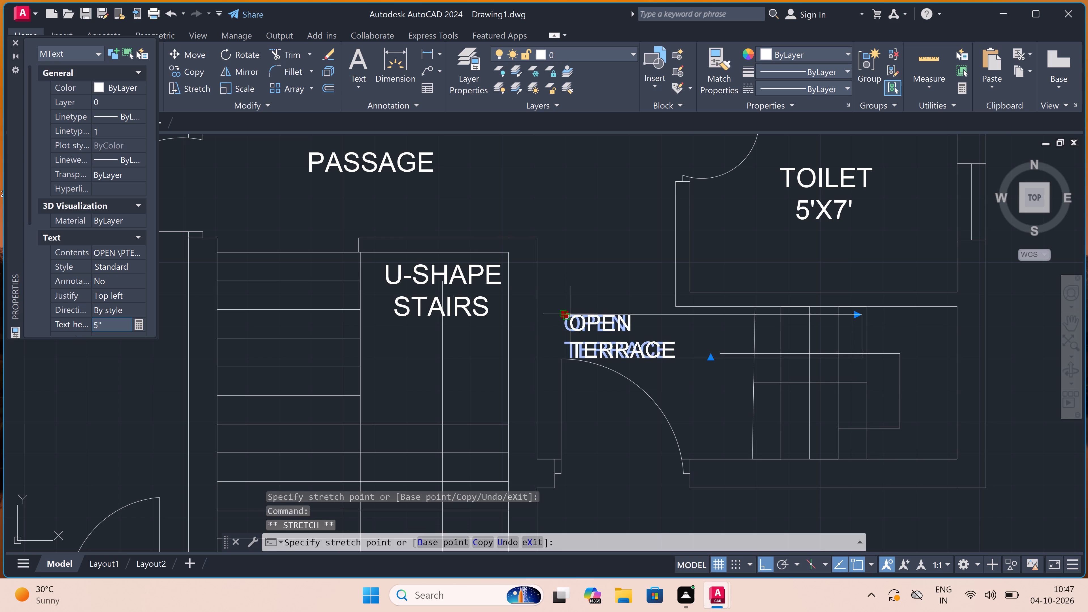
key(F8)
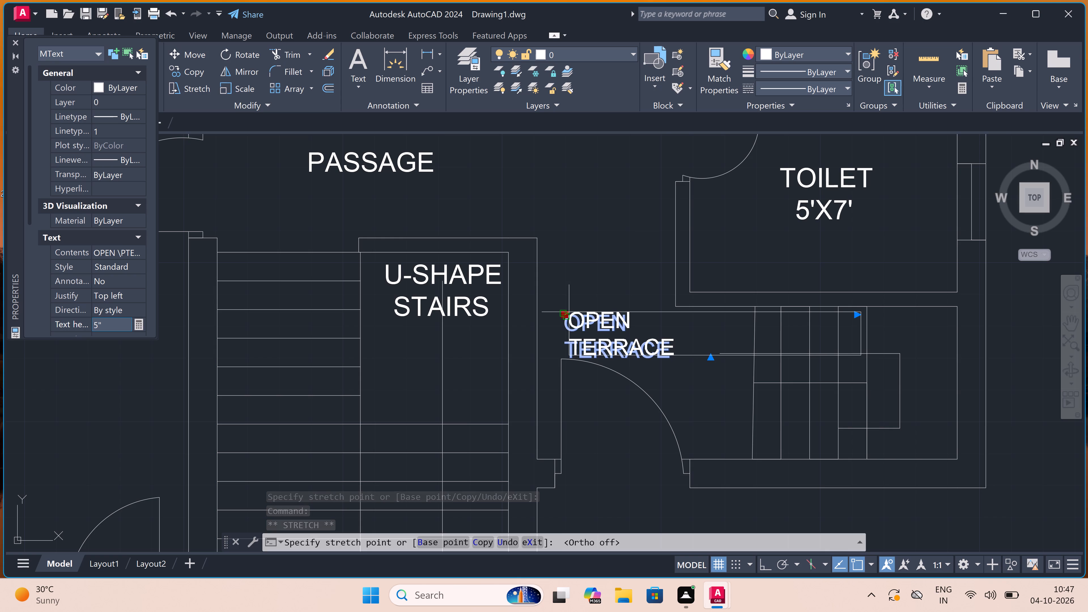
key(Escape)
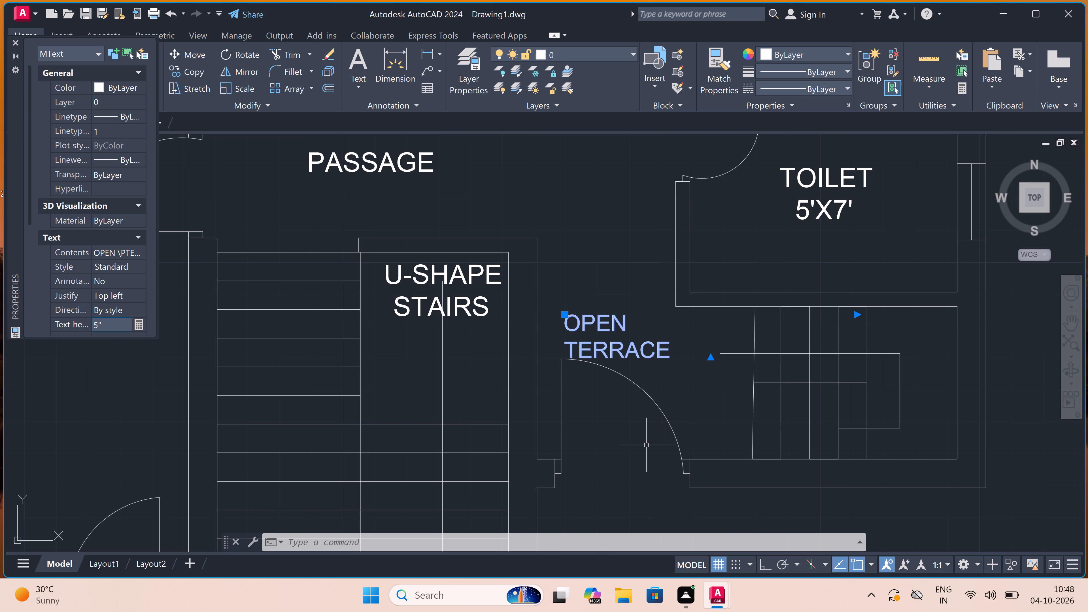
click(564, 315)
click(556, 286)
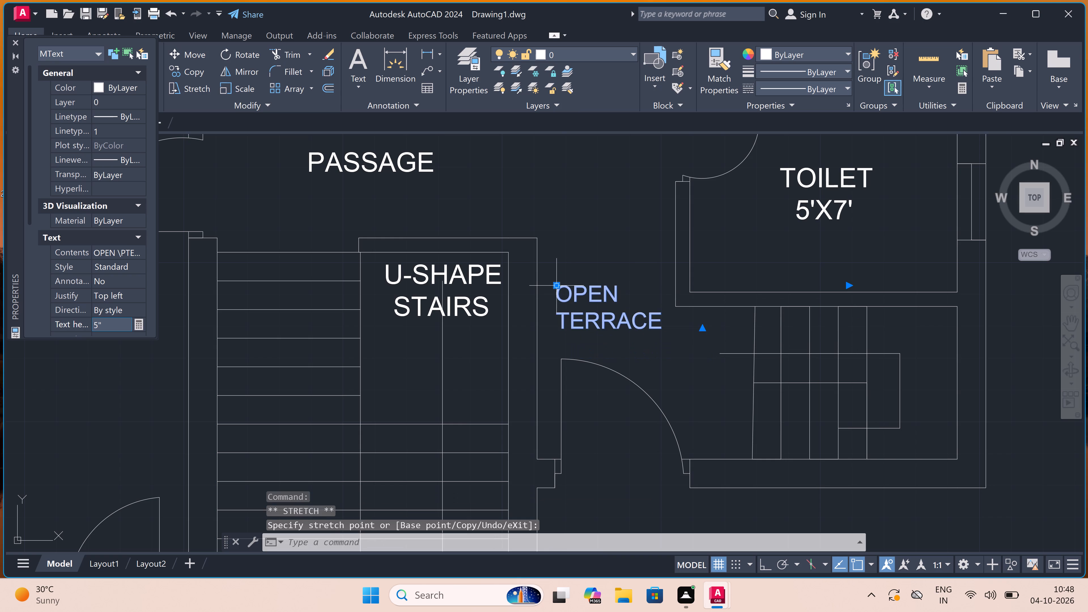
key(Escape)
Set the text height of the U-SHAPE STAIRS label to 5".
scroll(559, 288, down, 2)
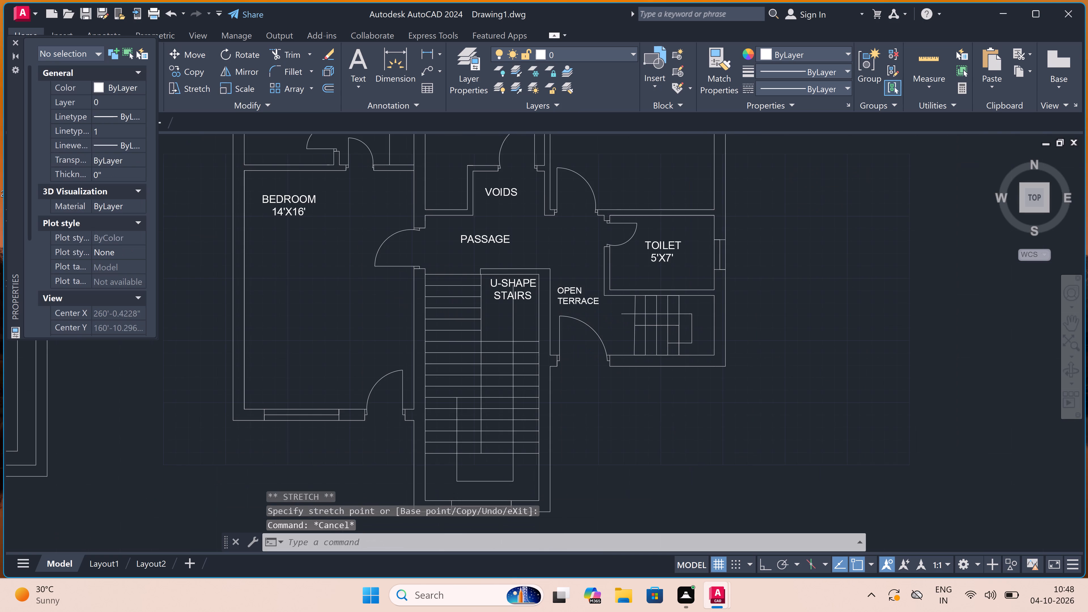
scroll(508, 279, up, 3)
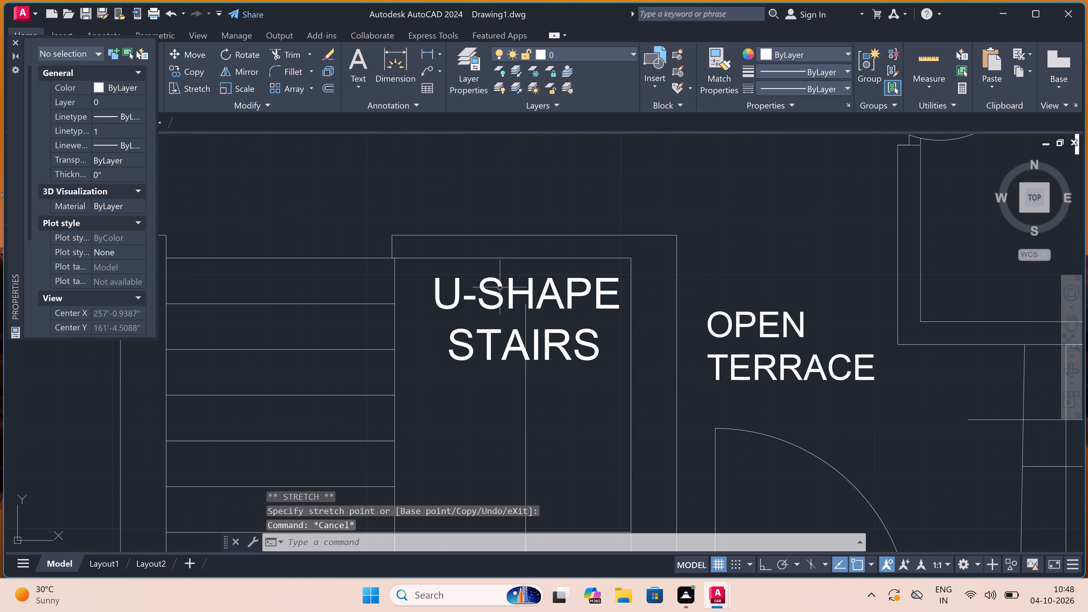
scroll(500, 287, down, 1)
click(494, 291)
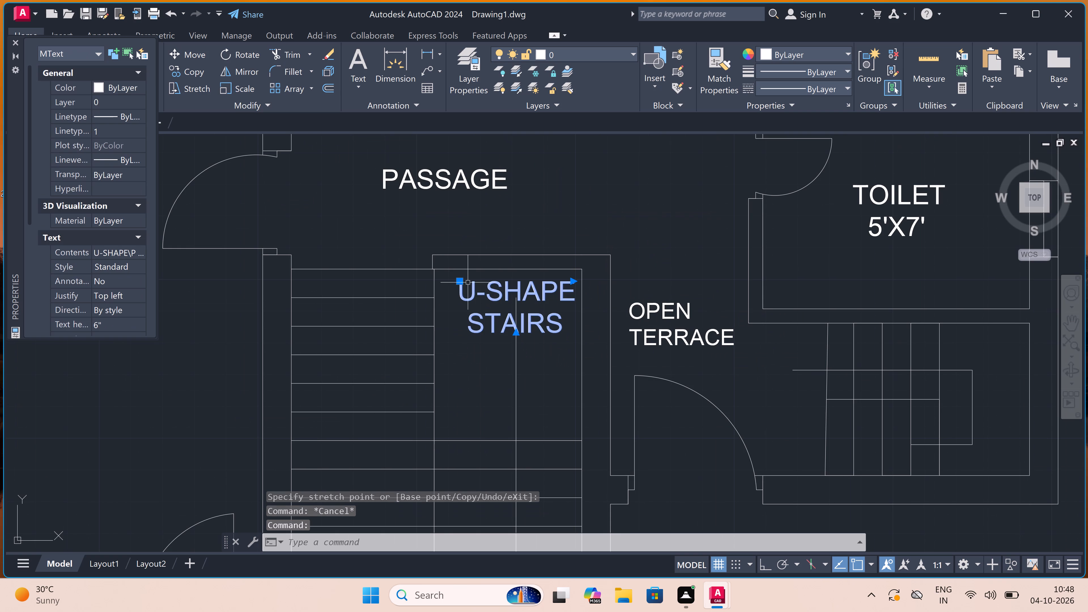
click(114, 324)
key(BackSpace)
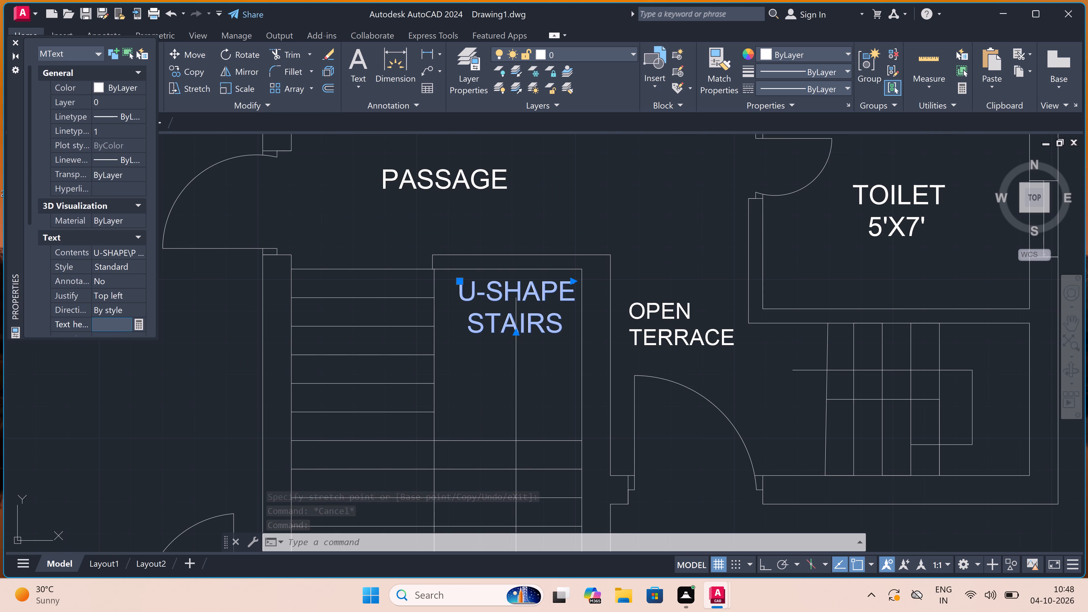
key(5)
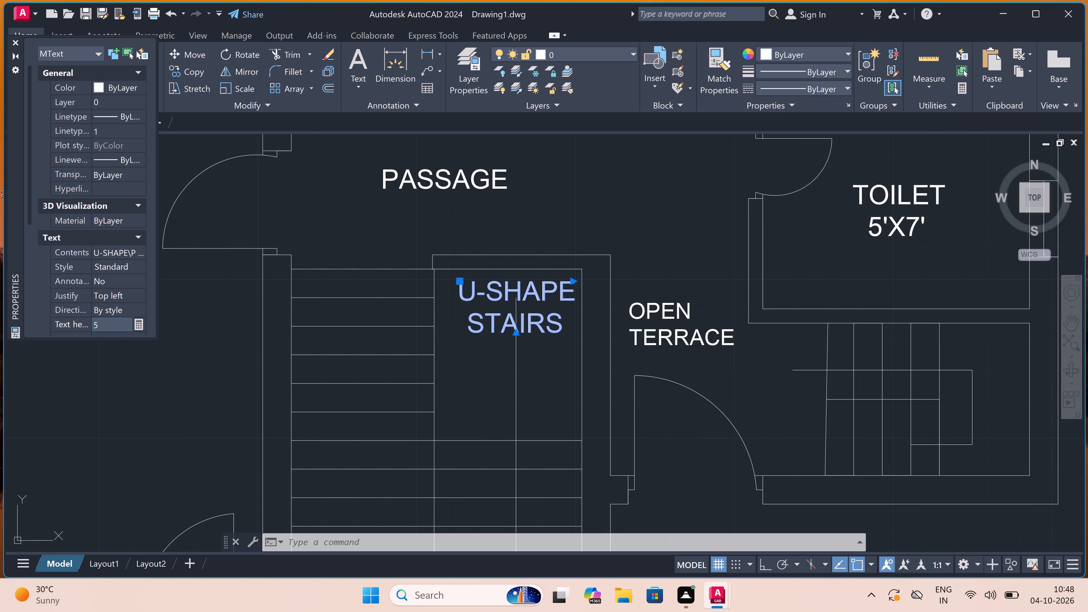
key(shift+quotedbl)
click(175, 385)
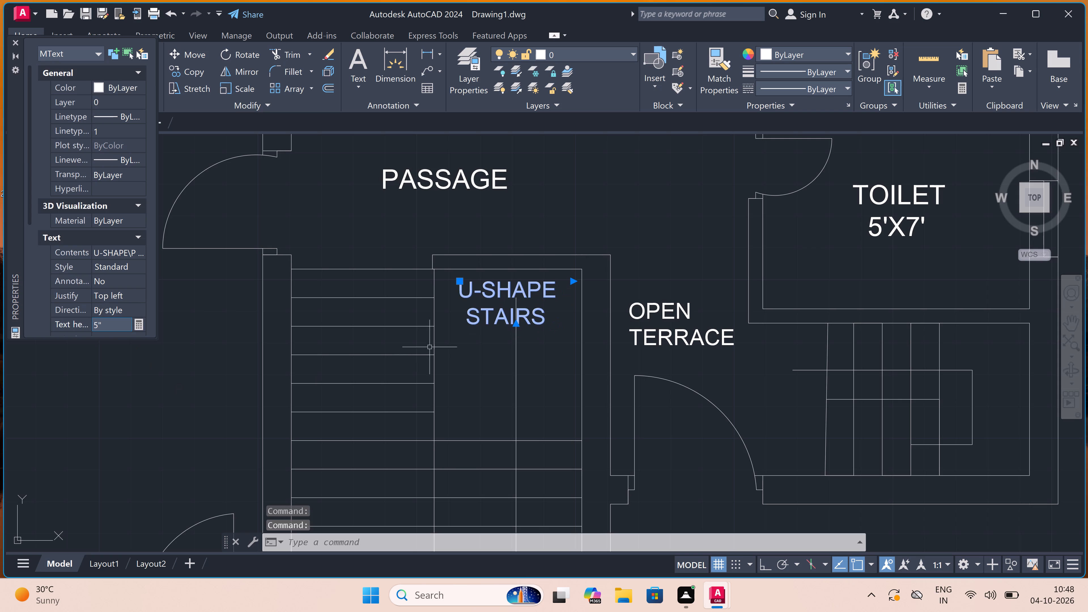
key(Escape)
Set the text height of the WALK-IN CLOSET 5'X6' label to 5".
scroll(433, 343, down, 5)
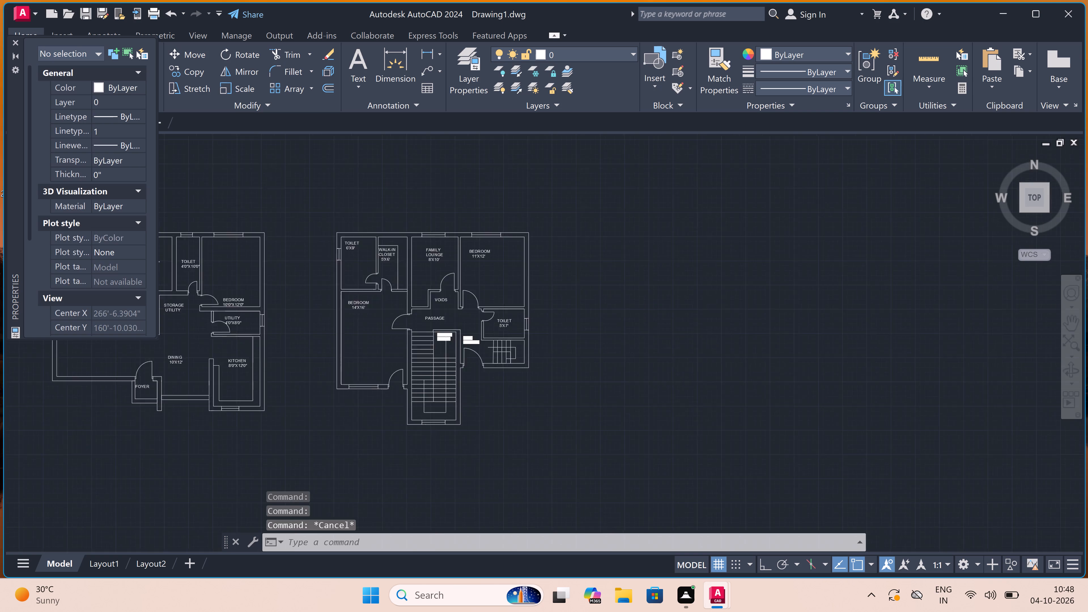
scroll(360, 284, up, 4)
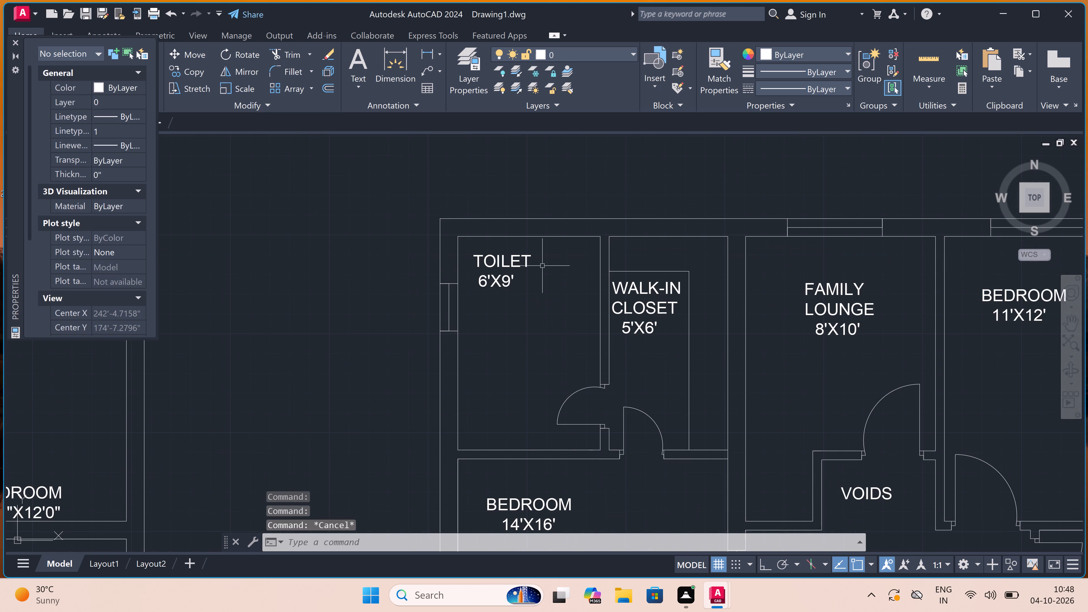
click(661, 289)
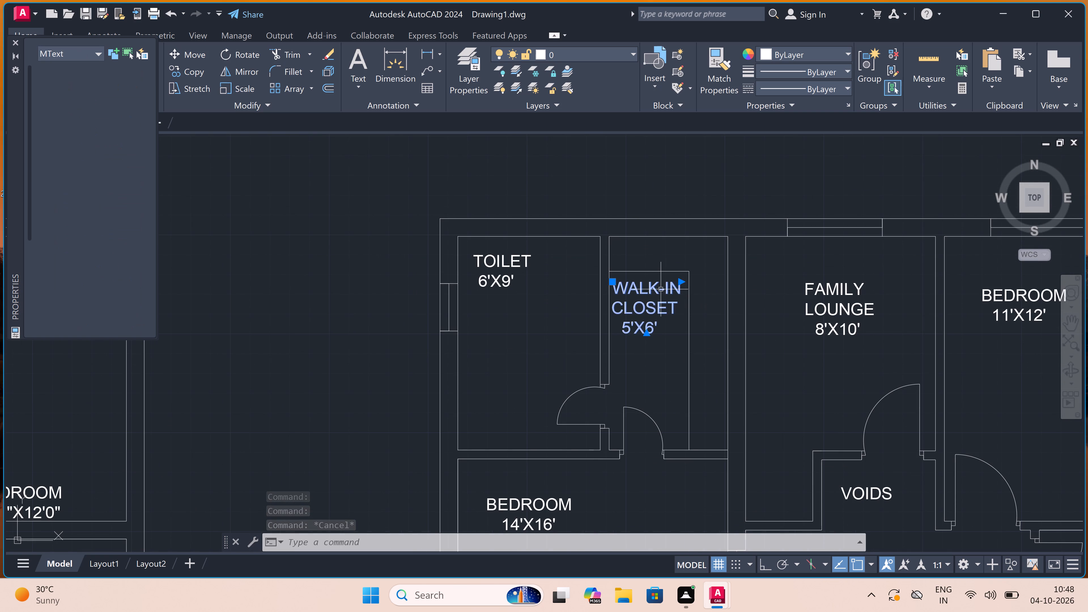
click(124, 324)
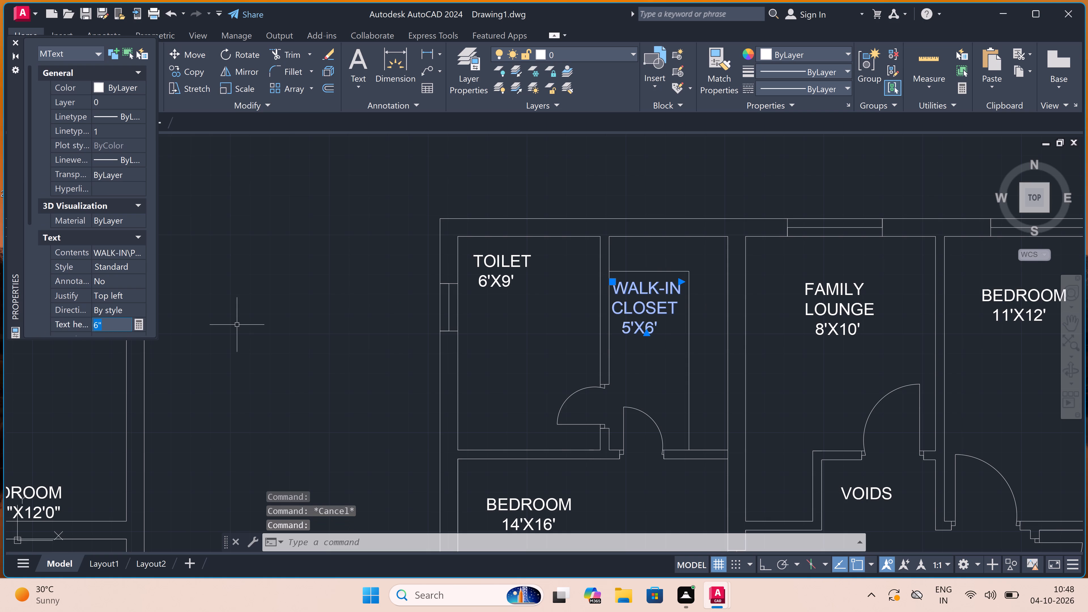
key(BackSpace)
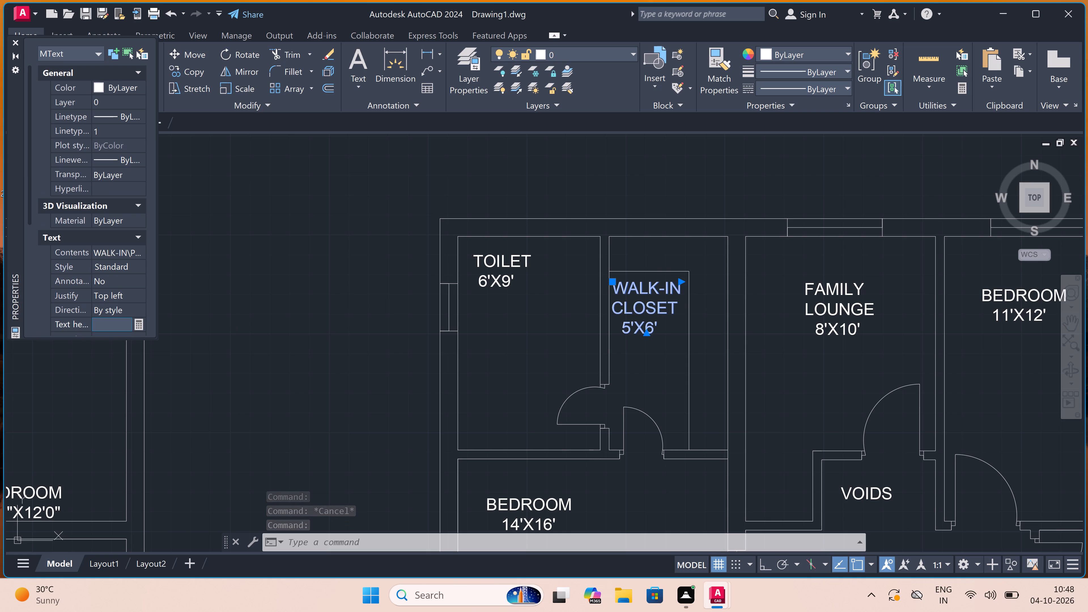
key(5)
key(shift+quotedbl)
click(333, 314)
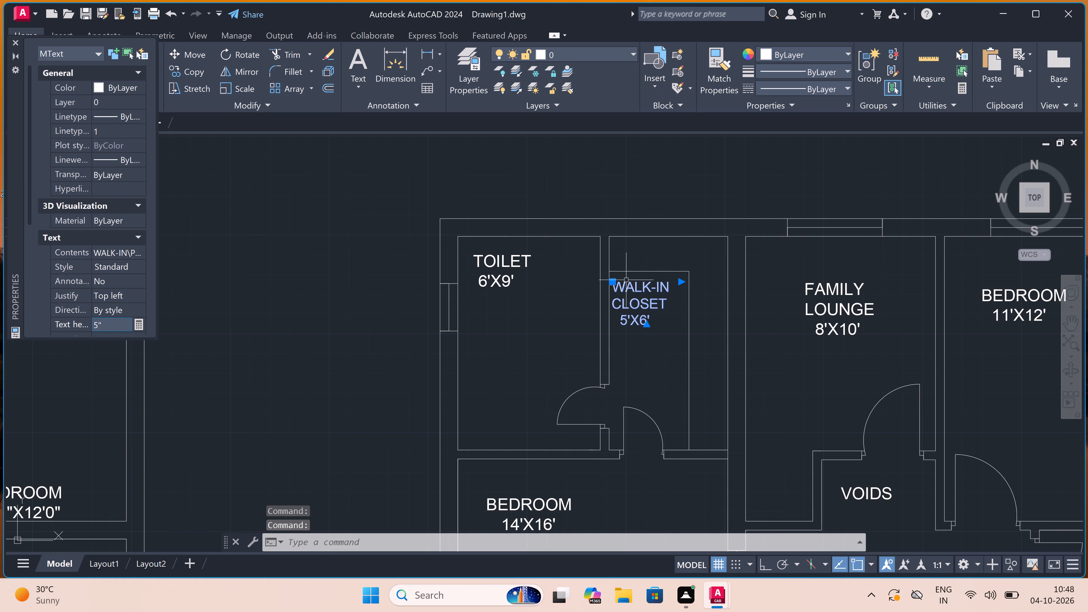
Move the WALK-IN CLOSET label slightly right so it stands clear of the closet's left wall.
click(611, 284)
scroll(636, 286, up, 3)
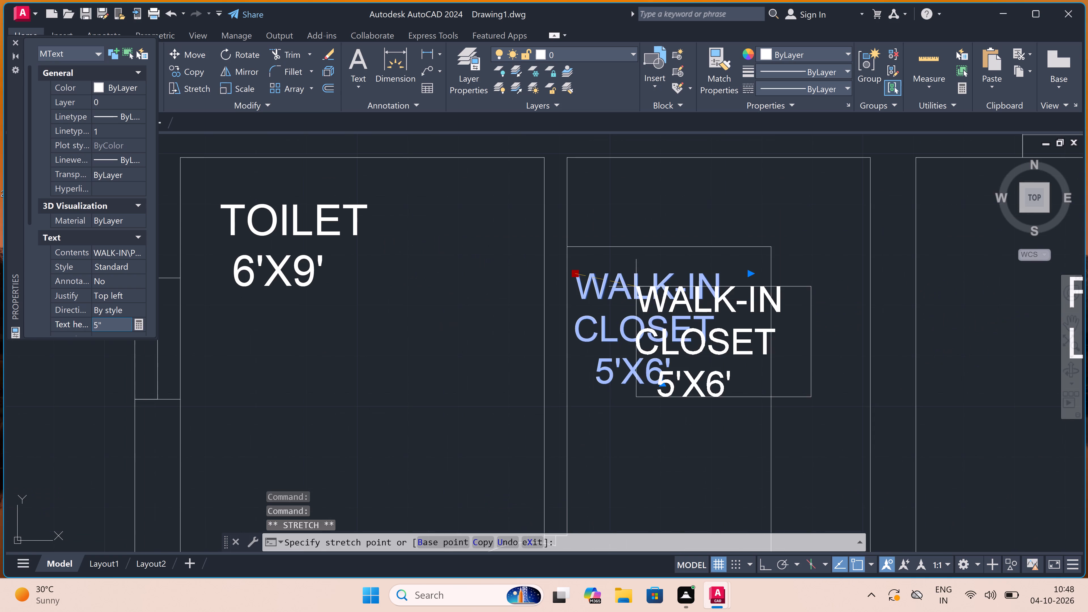
scroll(602, 285, up, 2)
click(602, 285)
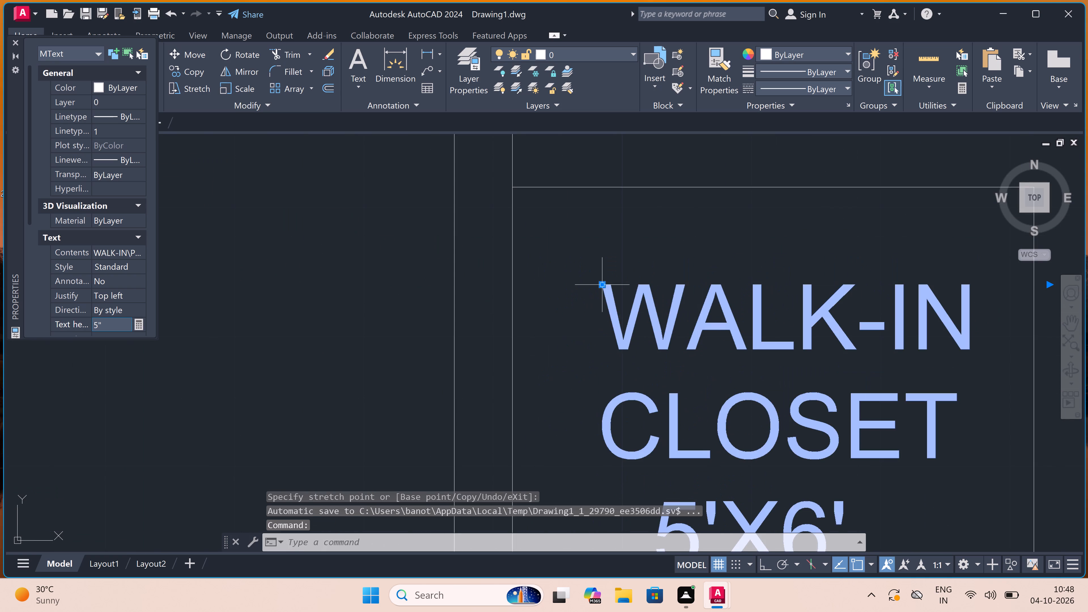
key(Escape)
Examine the size and placement of the room labels across both floor plans, including the staircase and living room areas.
scroll(496, 262, down, 3)
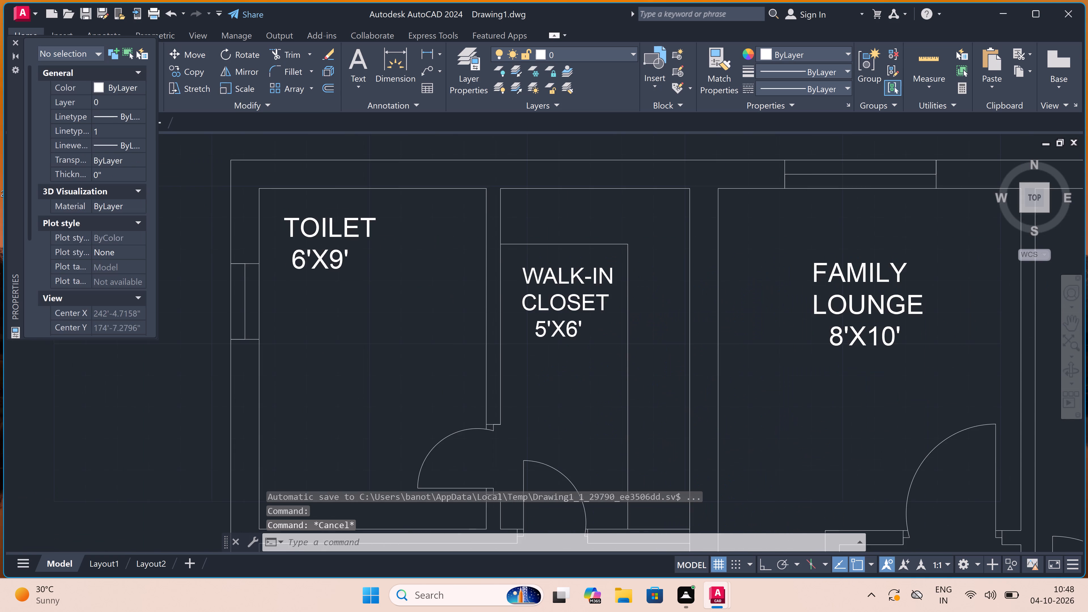
scroll(496, 262, down, 5)
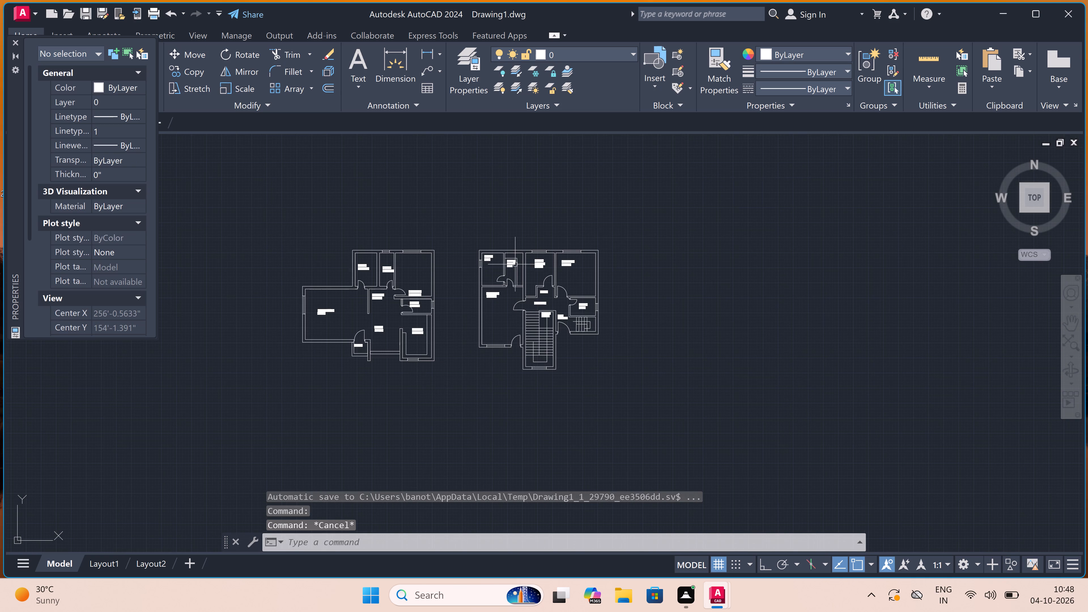
scroll(561, 315, up, 4)
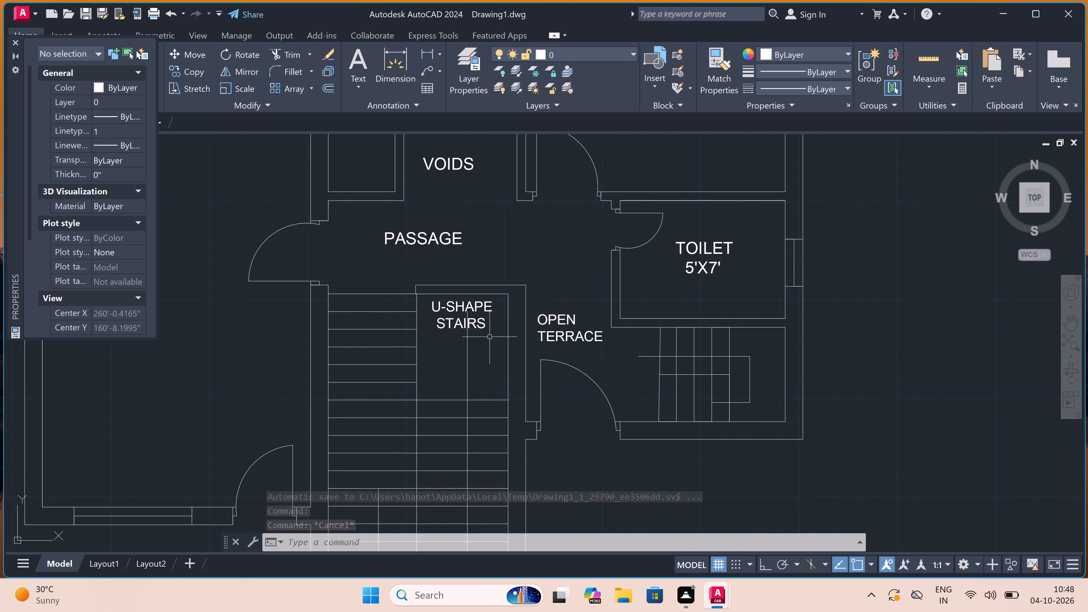
scroll(490, 337, down, 2)
scroll(475, 337, up, 4)
scroll(517, 307, down, 4)
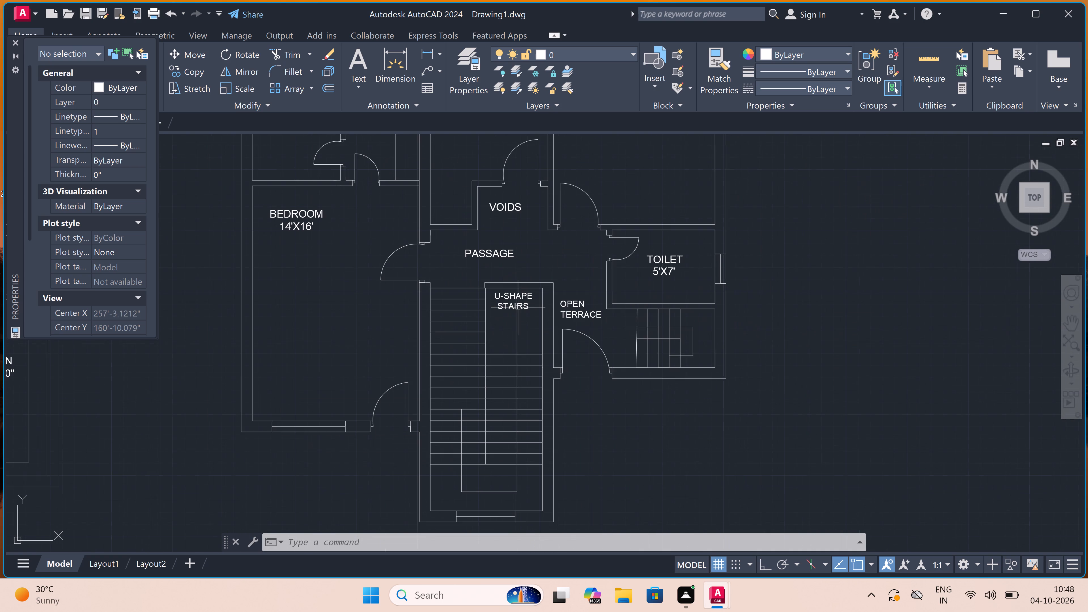
scroll(517, 308, down, 3)
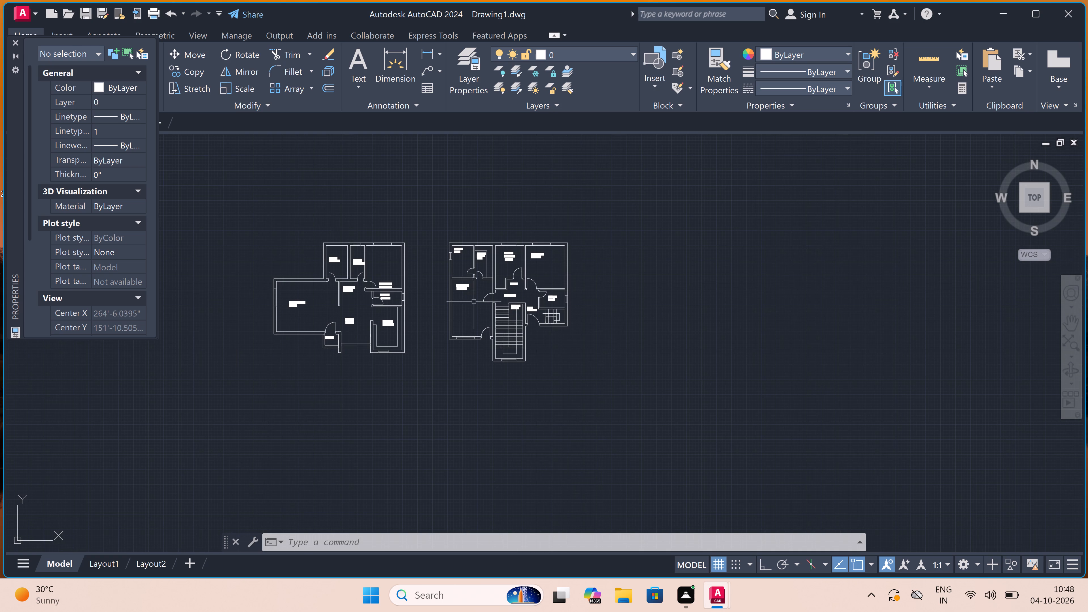
scroll(229, 294, up, 3)
scroll(414, 305, down, 1)
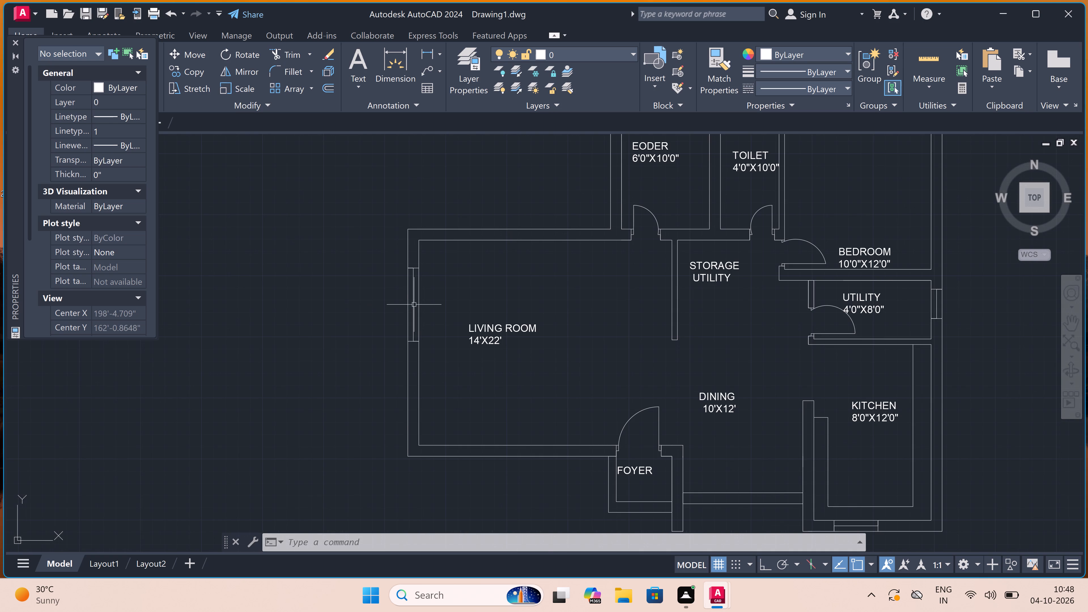
scroll(464, 302, down, 1)
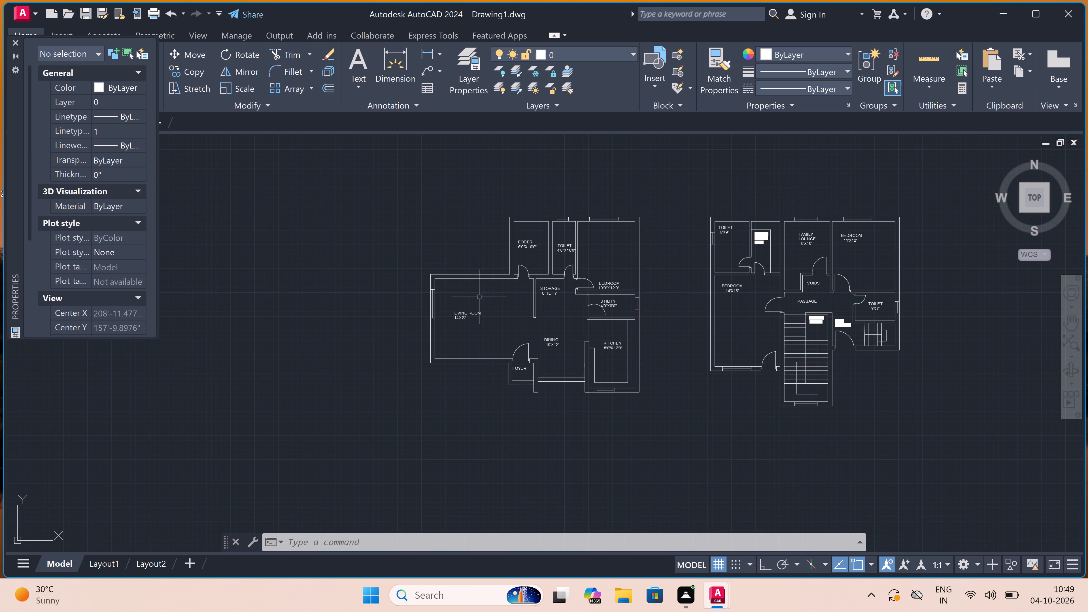
scroll(479, 297, down, 1)
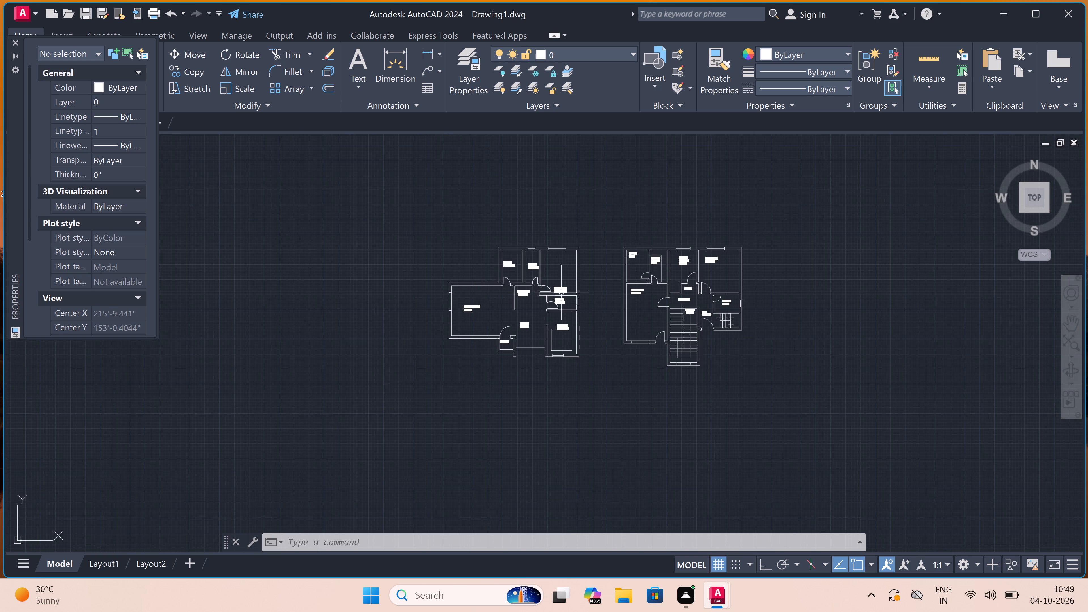
scroll(597, 270, up, 2)
scroll(701, 228, up, 2)
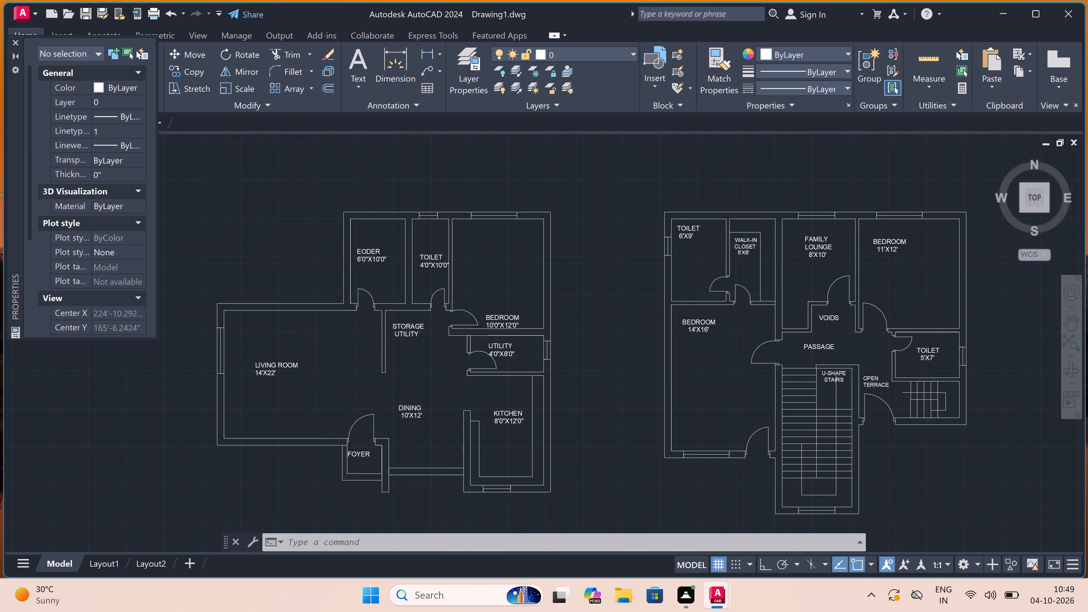
Move the TOILET 6'X9' label down to the lower part of its room, just above the BEDROOM 14'X16'.
click(669, 231)
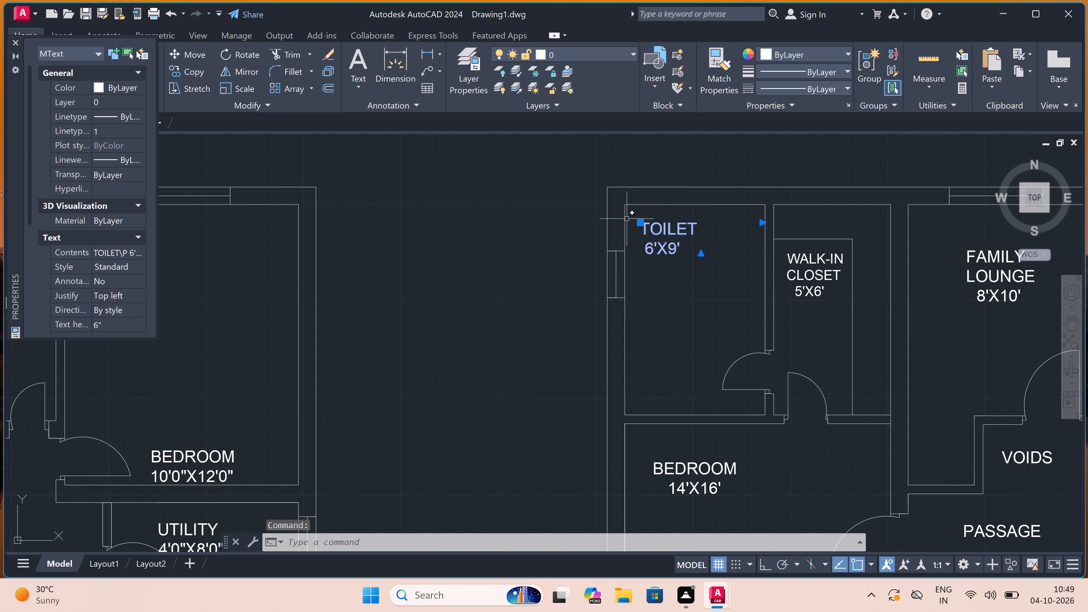
click(637, 224)
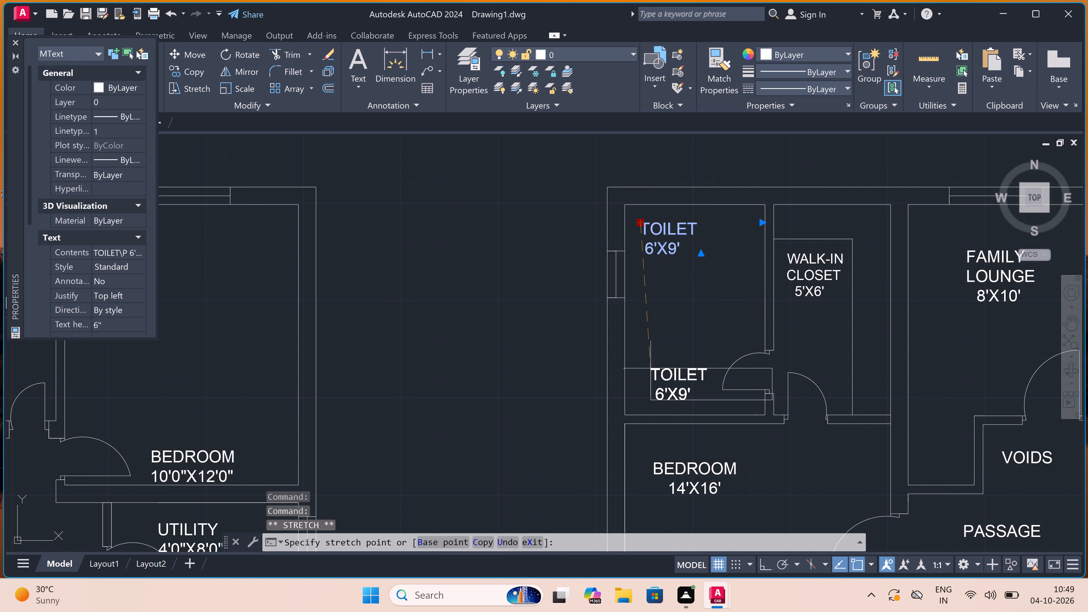
click(651, 368)
key(Escape)
Add the multiline text title "GROUND FLOOR PLAN" below the plan containing the living room and foyer.
scroll(571, 302, down, 4)
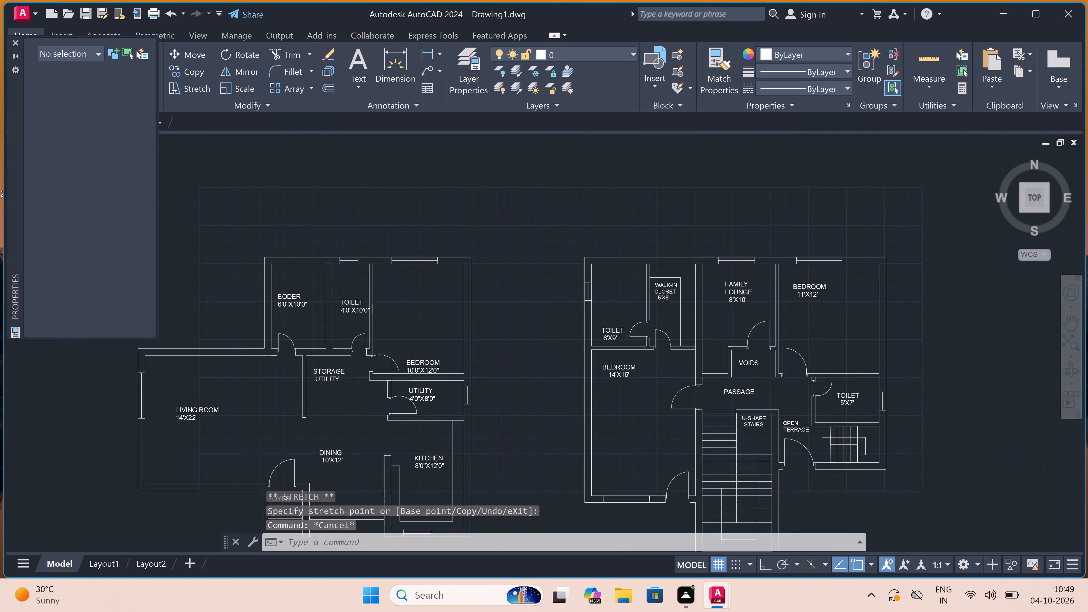
scroll(571, 302, down, 1)
key(m)
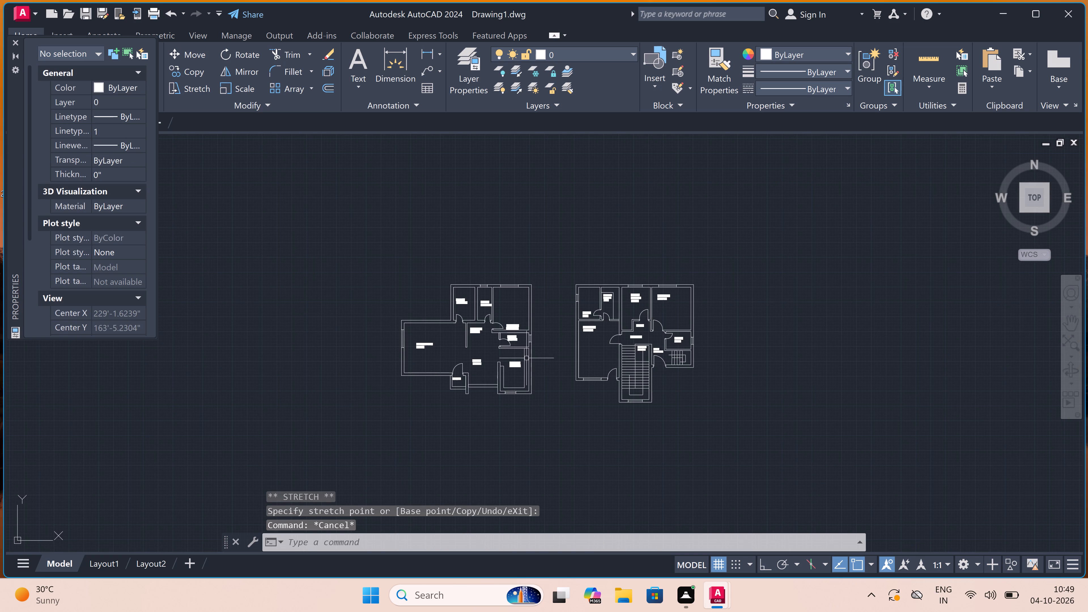
key(t)
key(space)
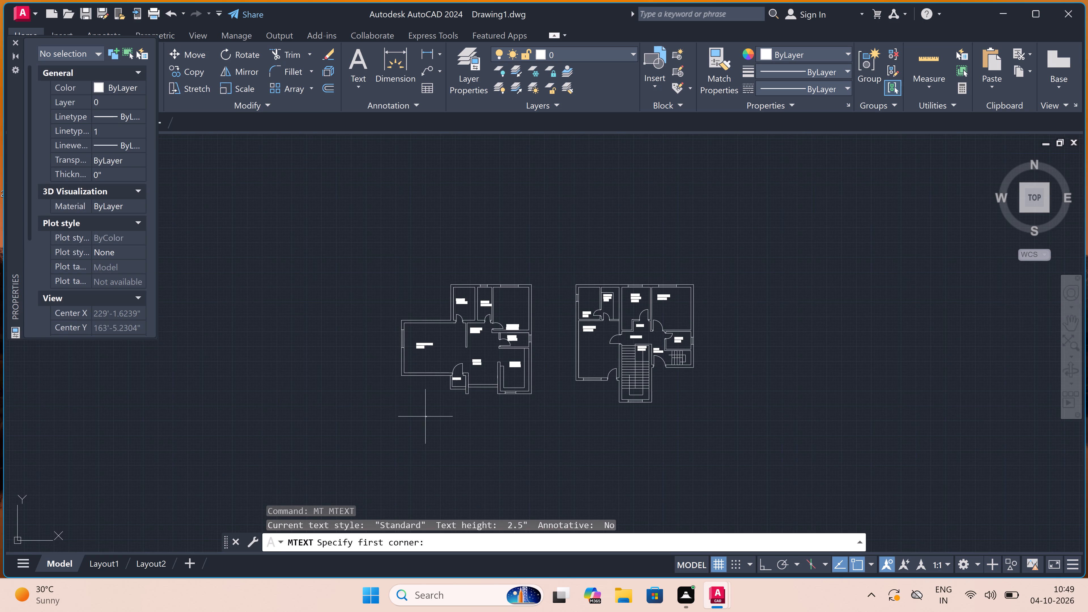
scroll(423, 410, up, 1)
click(415, 401)
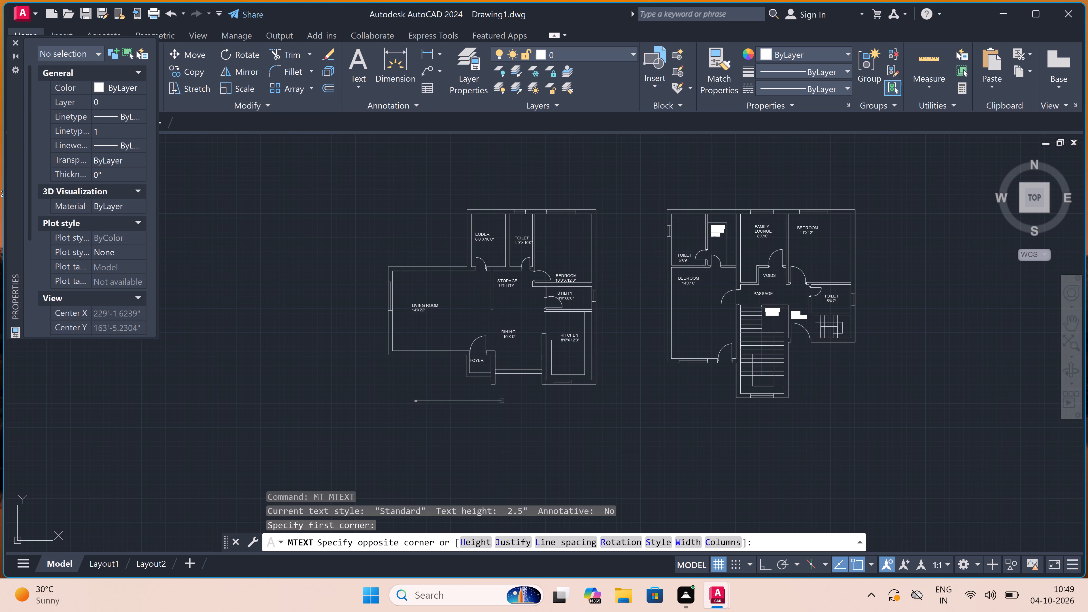
click(603, 399)
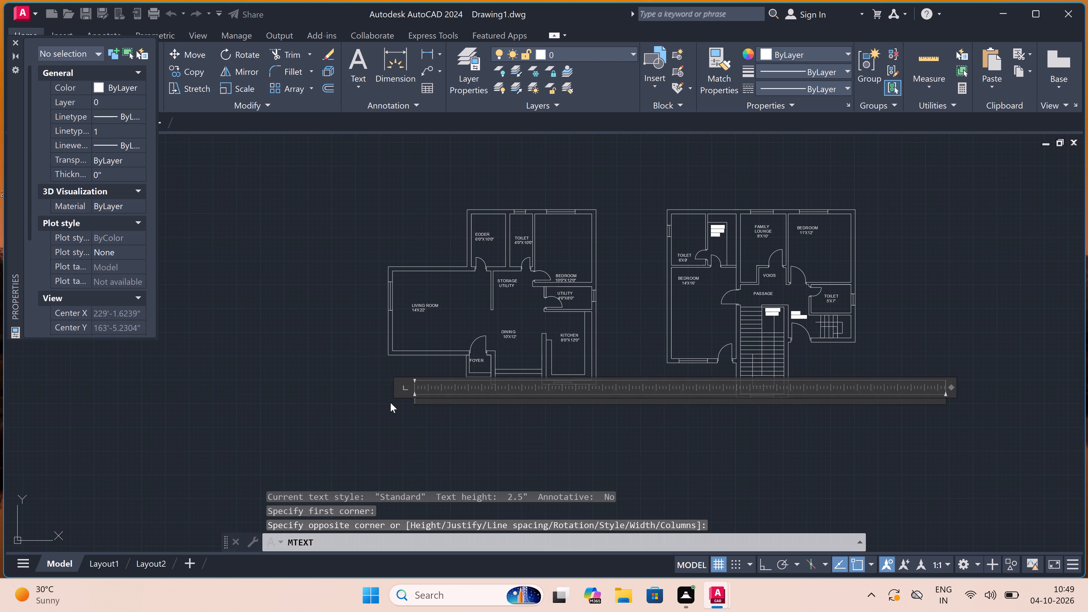
scroll(440, 411, up, 2)
key(g)
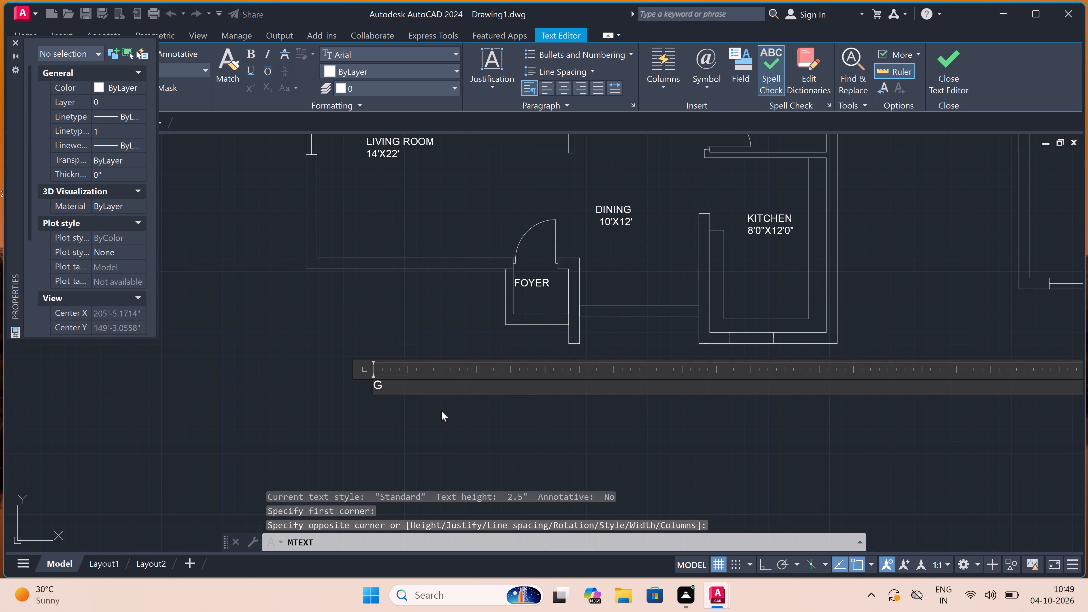
key(r)
key(o)
key(u)
key(n)
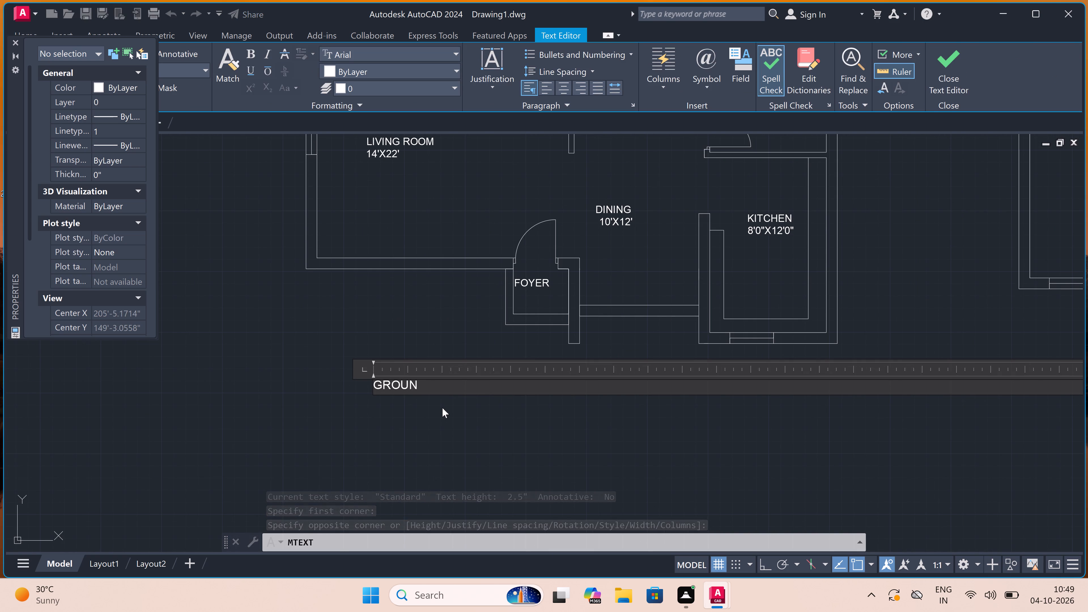
text(D)
key(space)
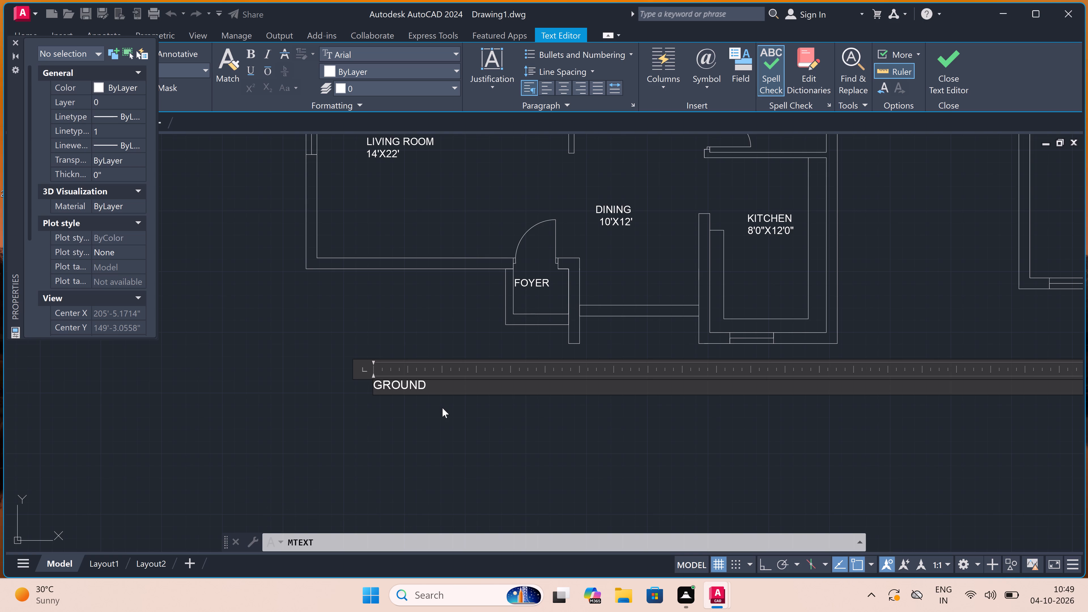
text(FLOO)
text(R PL)
text(AN)
drag(441, 409, 444, 410)
Set the text height of the GROUND FLOOR PLAN title to 1.5'.
drag(473, 369, 471, 370)
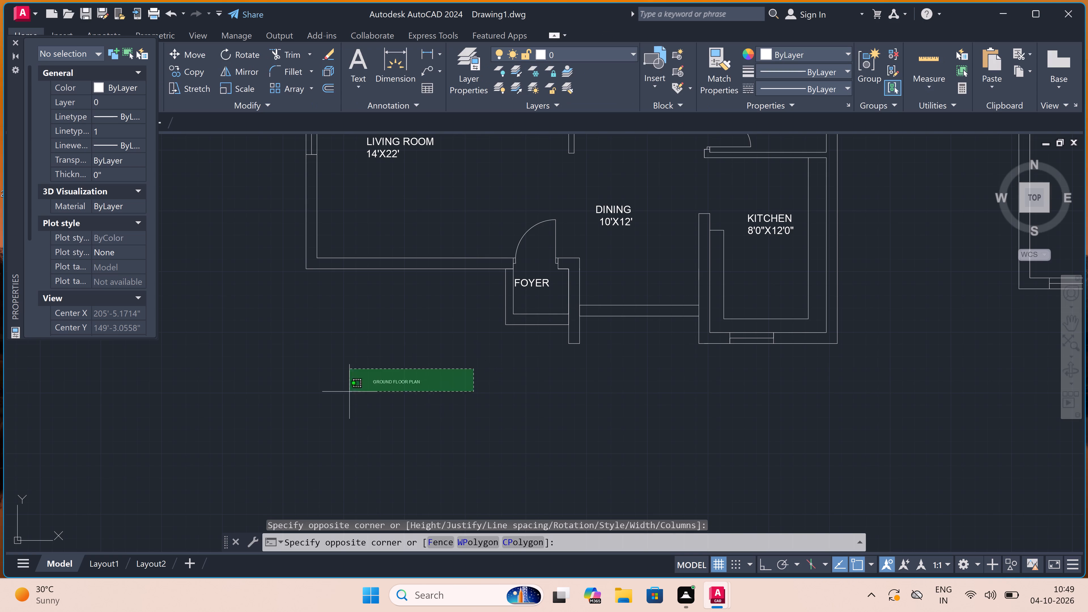
click(347, 393)
click(127, 324)
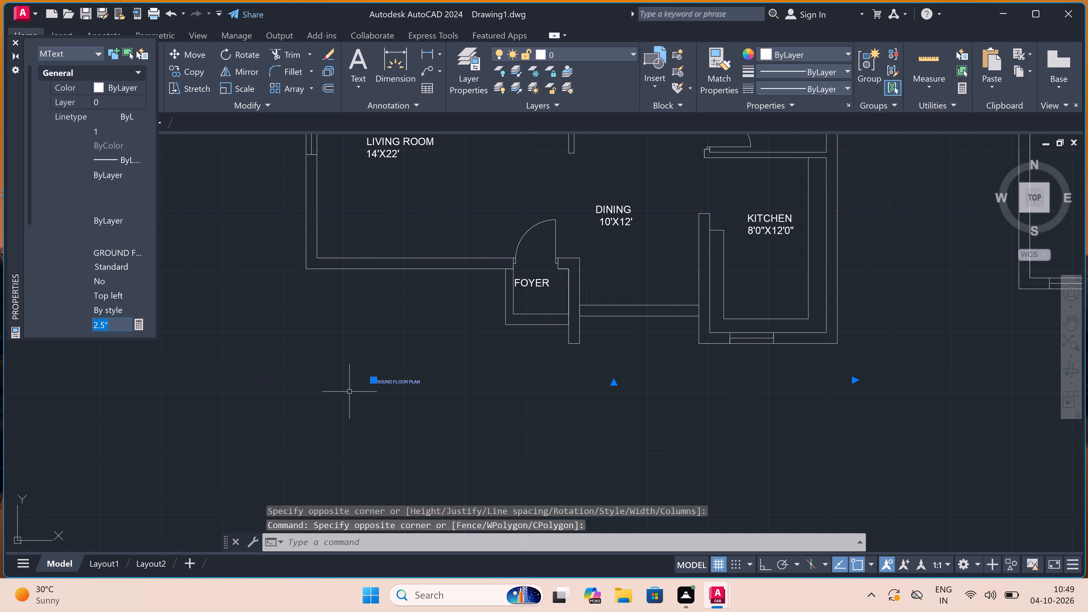
key(BackSpace)
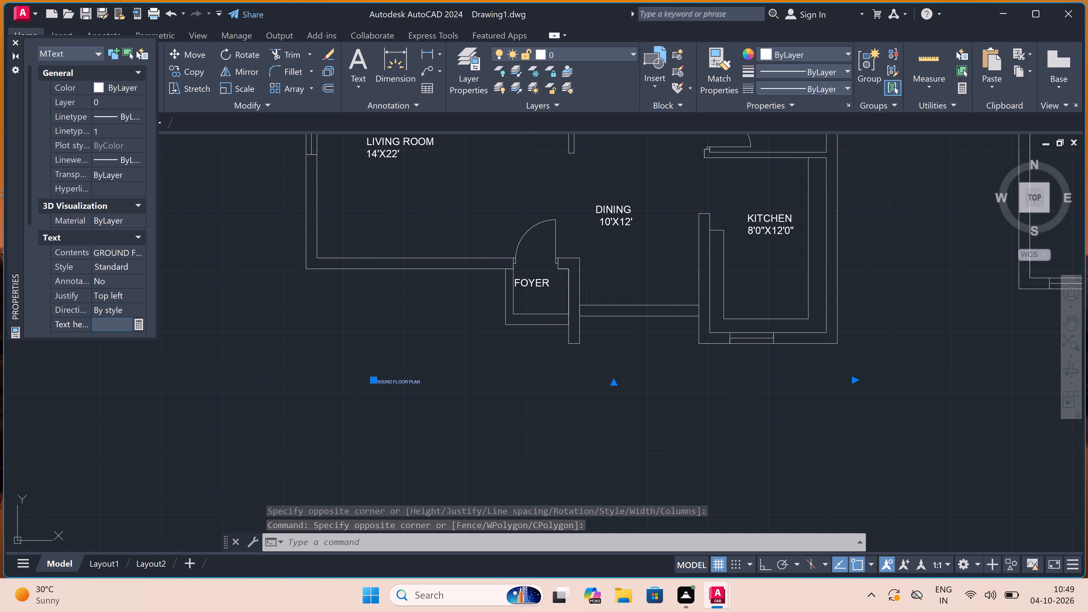
key(1)
key(period)
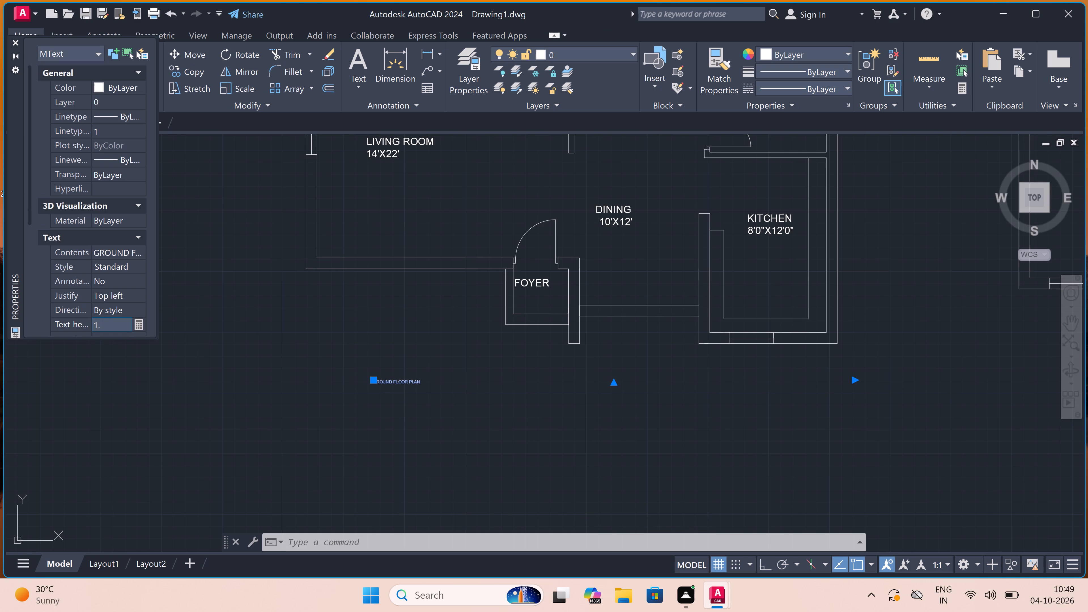
text(5')
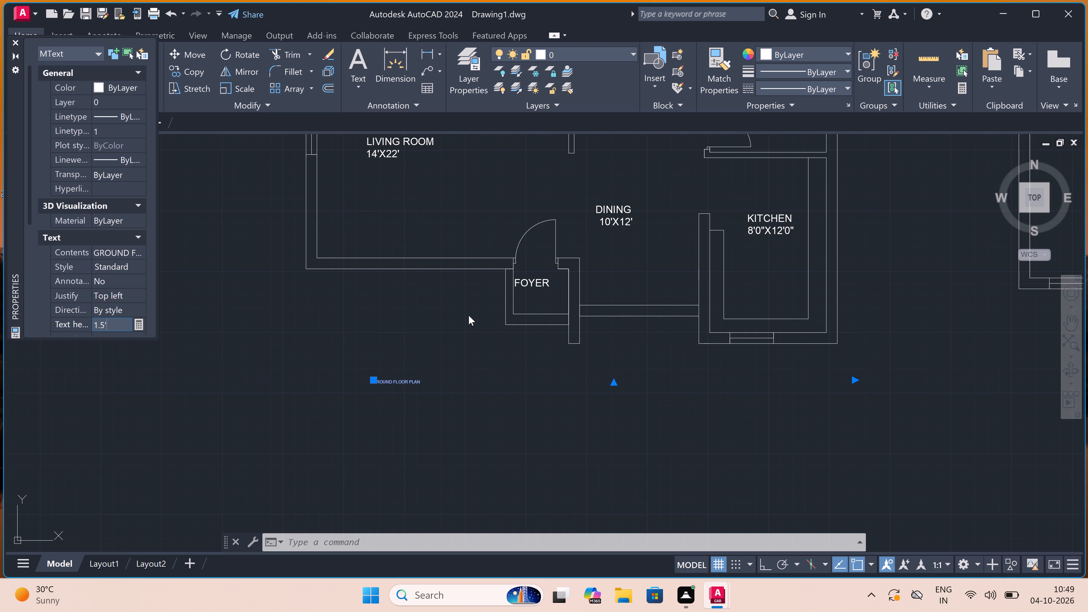
click(469, 315)
key(Escape)
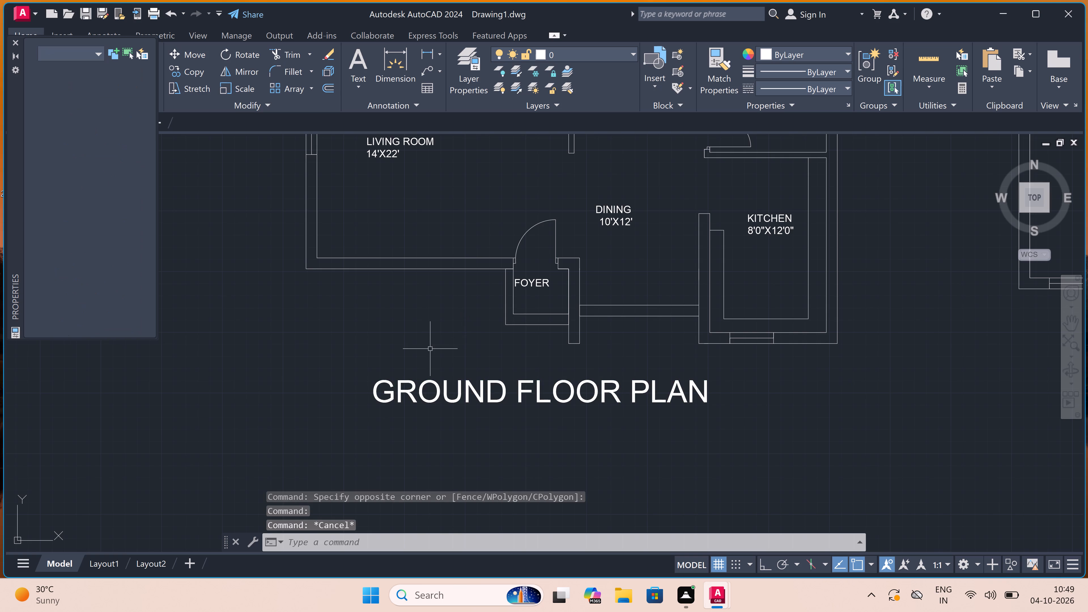
Add the multiline text title "FIRST FLOOR PLAN" below the staircase of the plan with the U-shape stairs.
scroll(431, 349, down, 3)
scroll(456, 336, down, 2)
scroll(519, 345, up, 3)
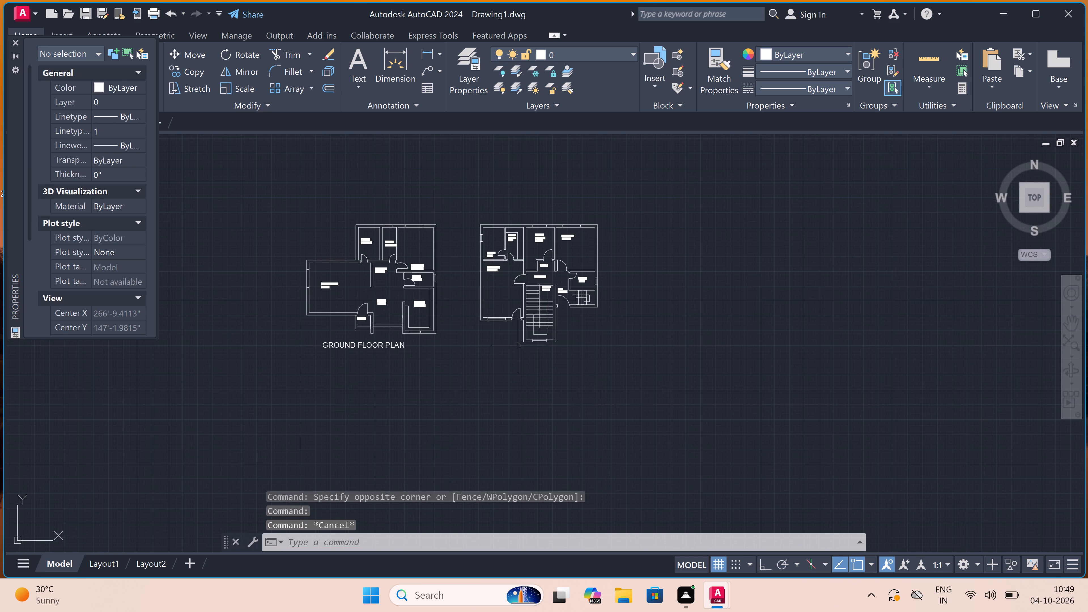
text(MT)
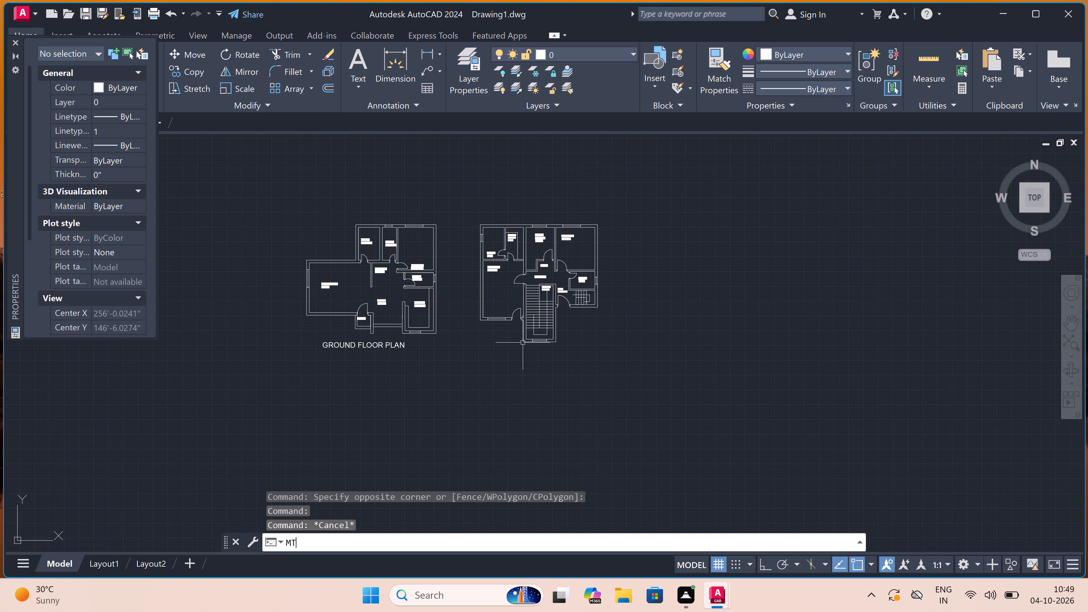
key(space)
scroll(522, 343, up, 2)
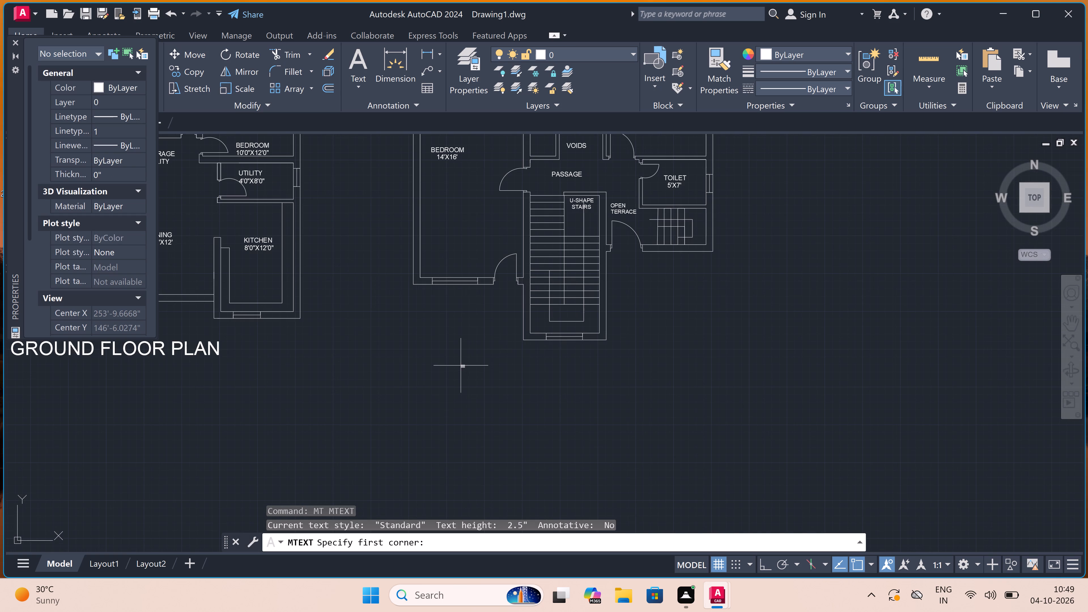
click(453, 364)
click(755, 366)
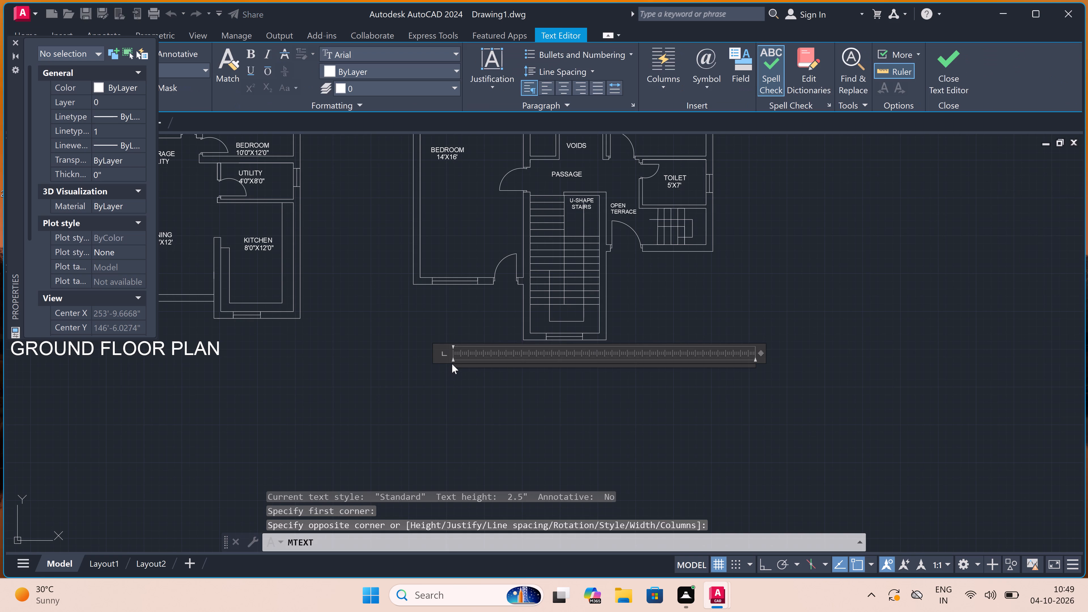
key(f)
key(i)
text(RST)
key(space)
scroll(468, 377, up, 4)
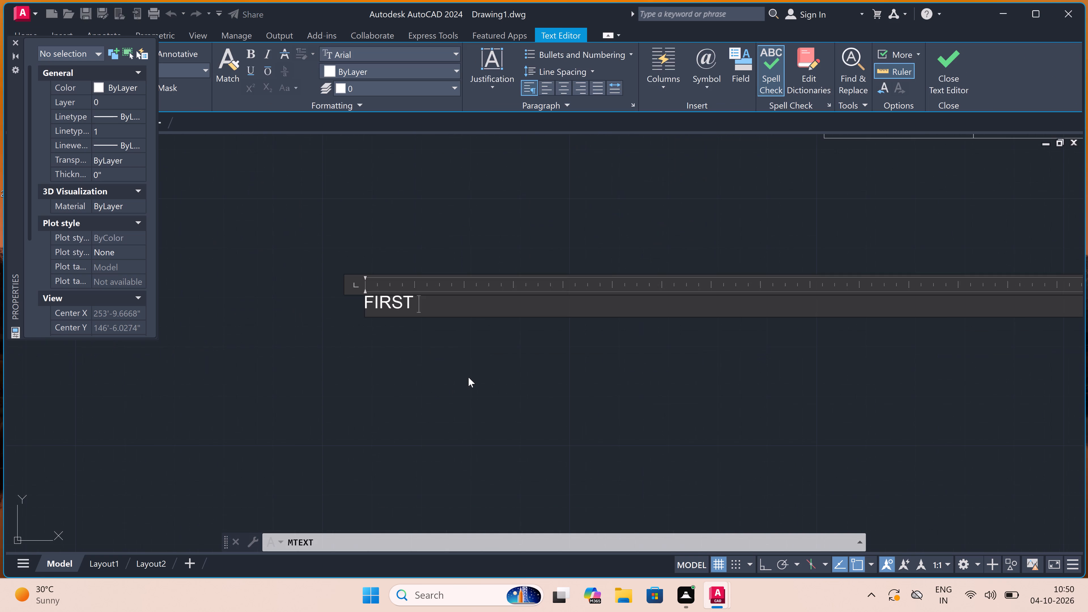
key(f)
text(LOO)
text(R)
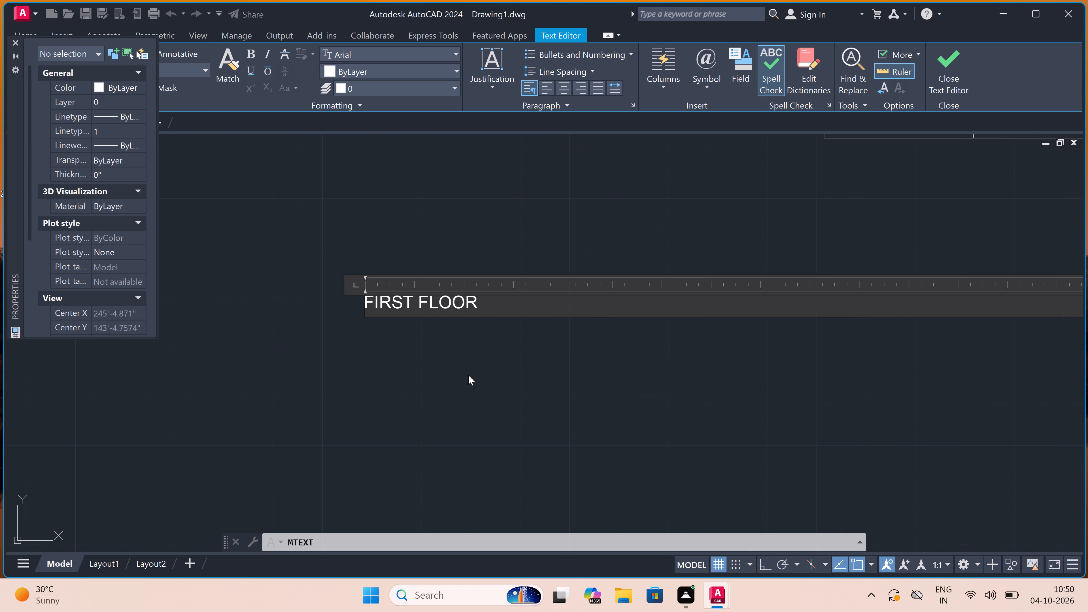
key(space)
text(PL)
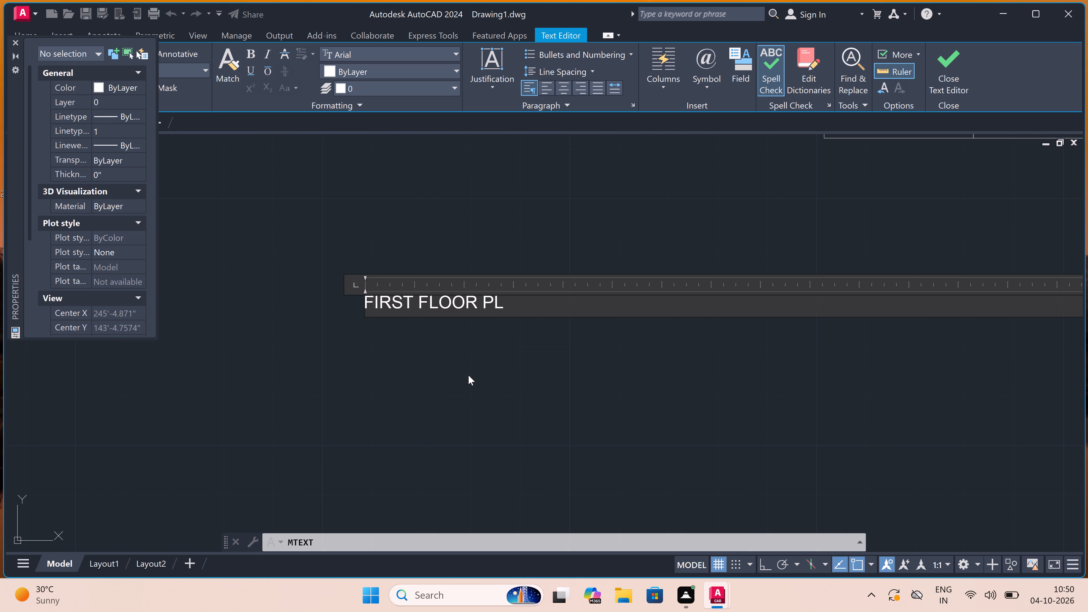
text(AN)
click(467, 379)
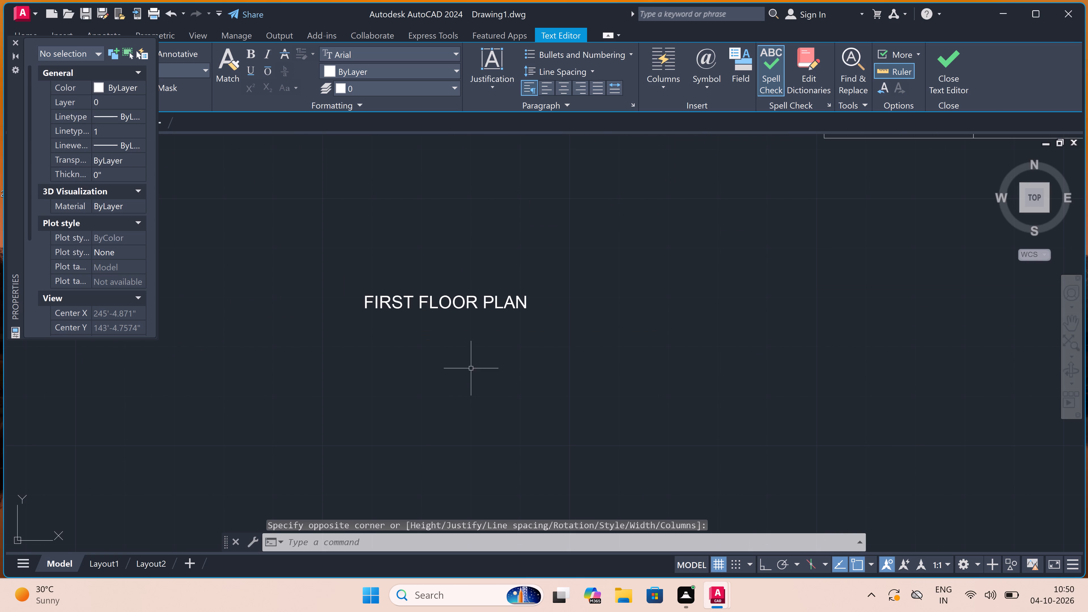
Set the text height of the FIRST FLOOR PLAN title to 1.5'.
click(519, 266)
click(421, 345)
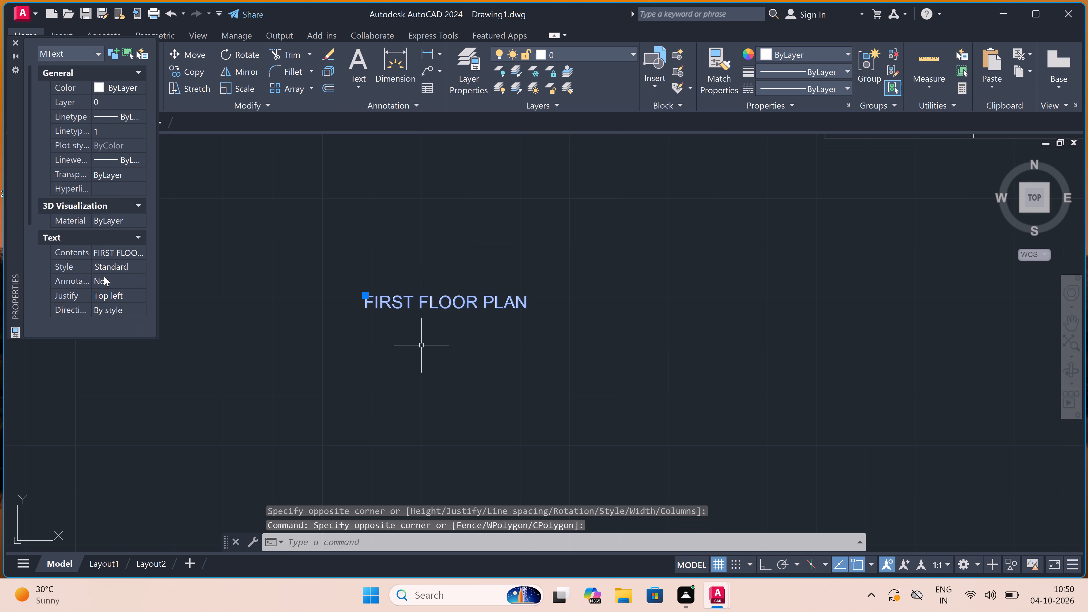
click(117, 325)
key(BackSpace)
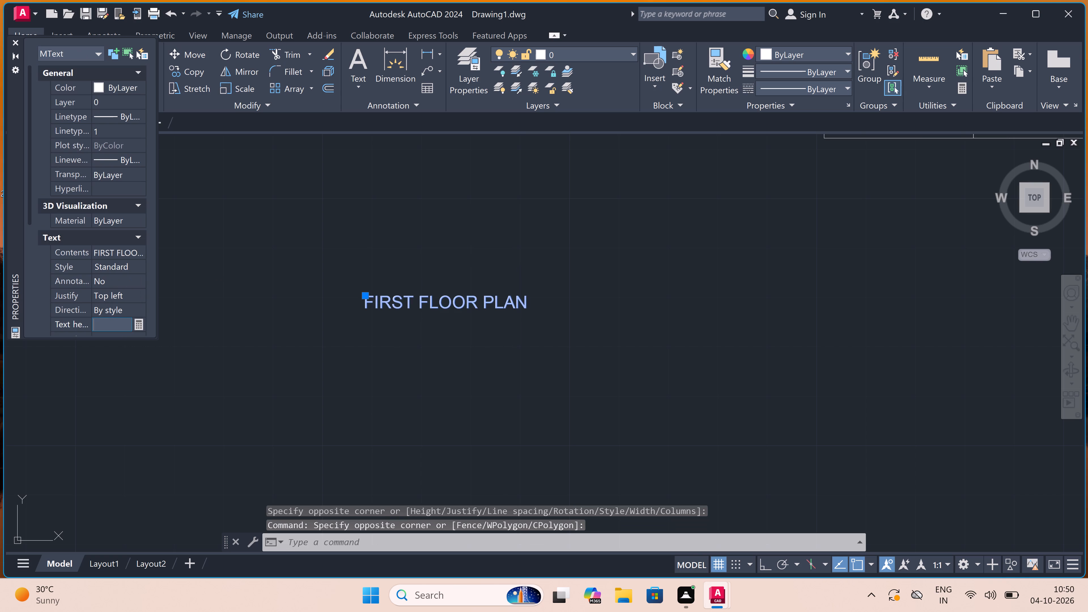
key(1)
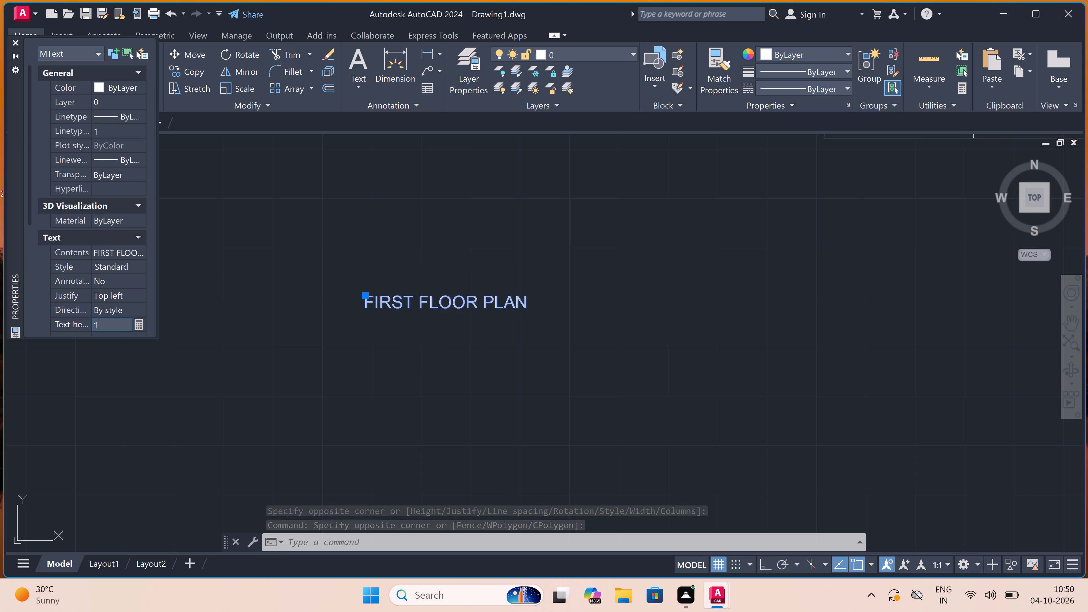
key(period)
text(5')
click(484, 360)
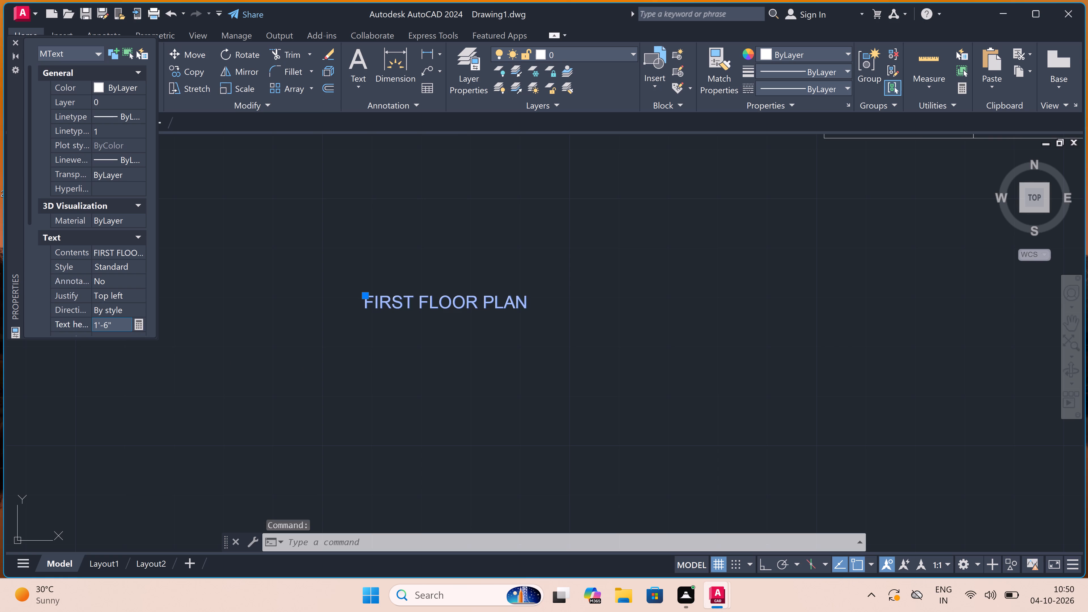
key(Escape)
Draw one rectangular border enclosing both floor plans and their titles, with a margin on all sides.
scroll(547, 318, down, 8)
scroll(490, 329, up, 1)
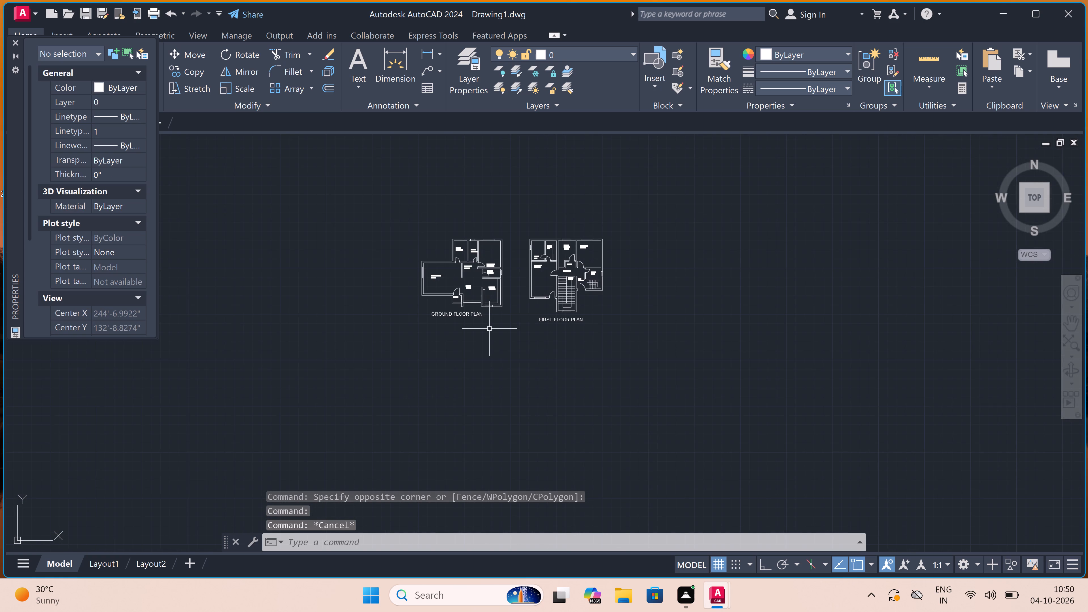
text(REC)
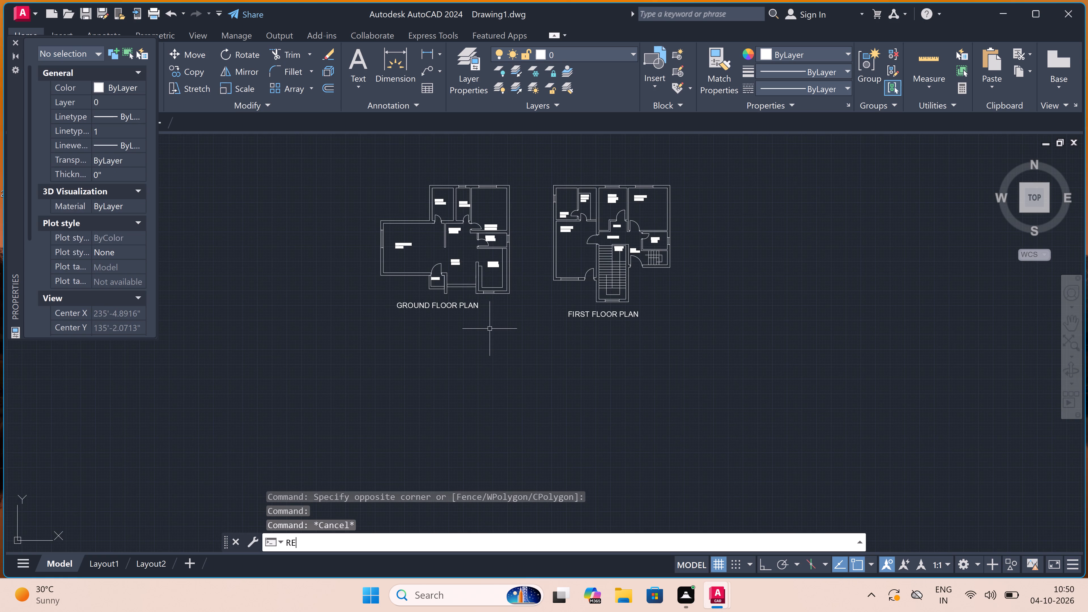
key(space)
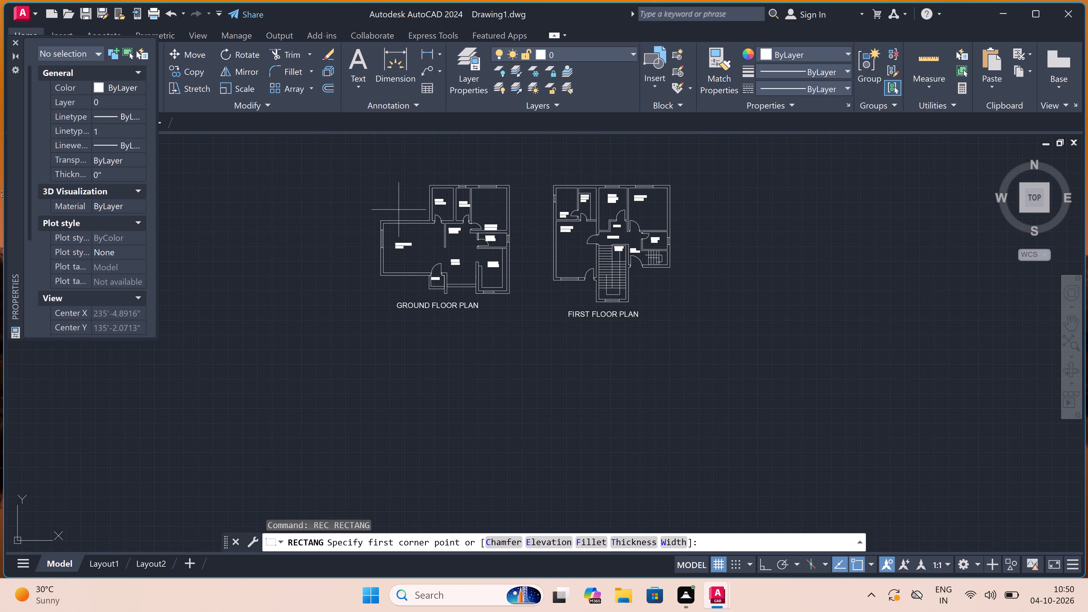
click(363, 165)
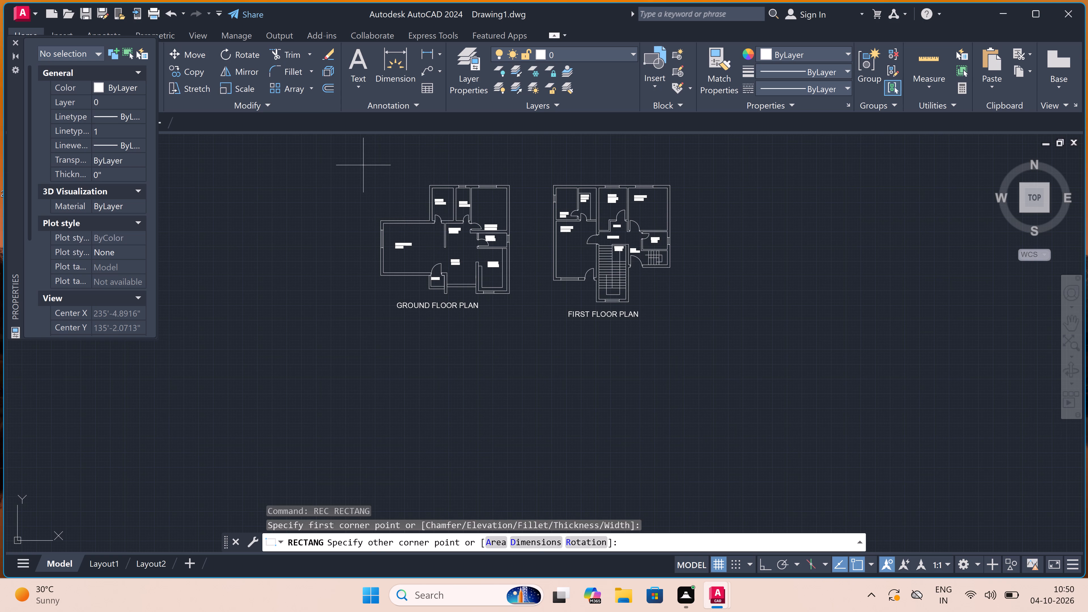
click(698, 347)
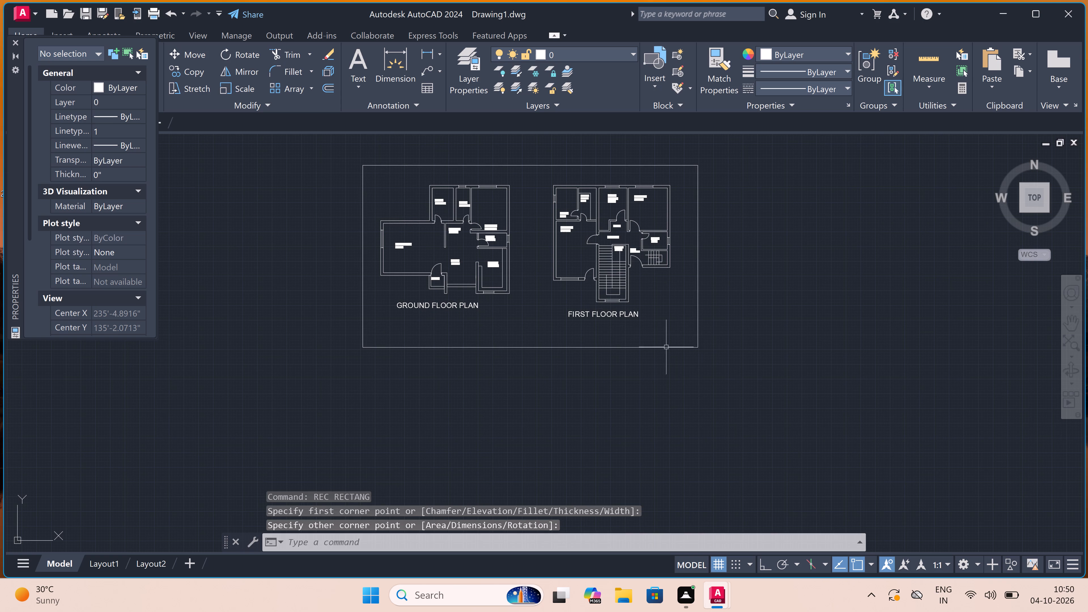
Move the LIVING ROOM 14'X22' label horizontally towards the middle of the living room on the ground floor plan.
scroll(643, 345, down, 2)
scroll(550, 268, up, 3)
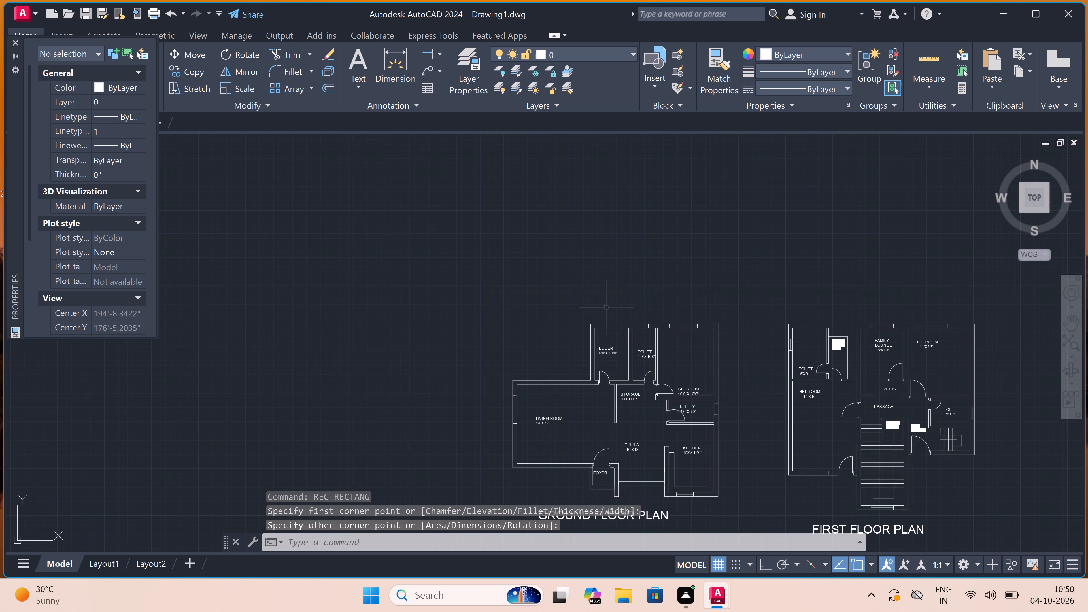
scroll(693, 453, up, 2)
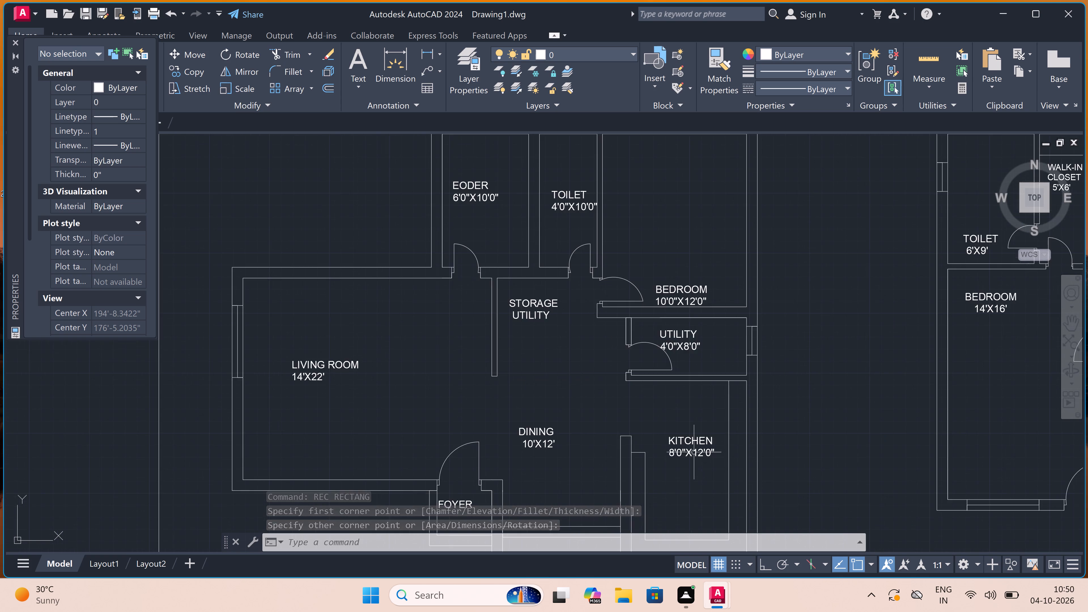
scroll(680, 168, up, 2)
scroll(604, 363, down, 3)
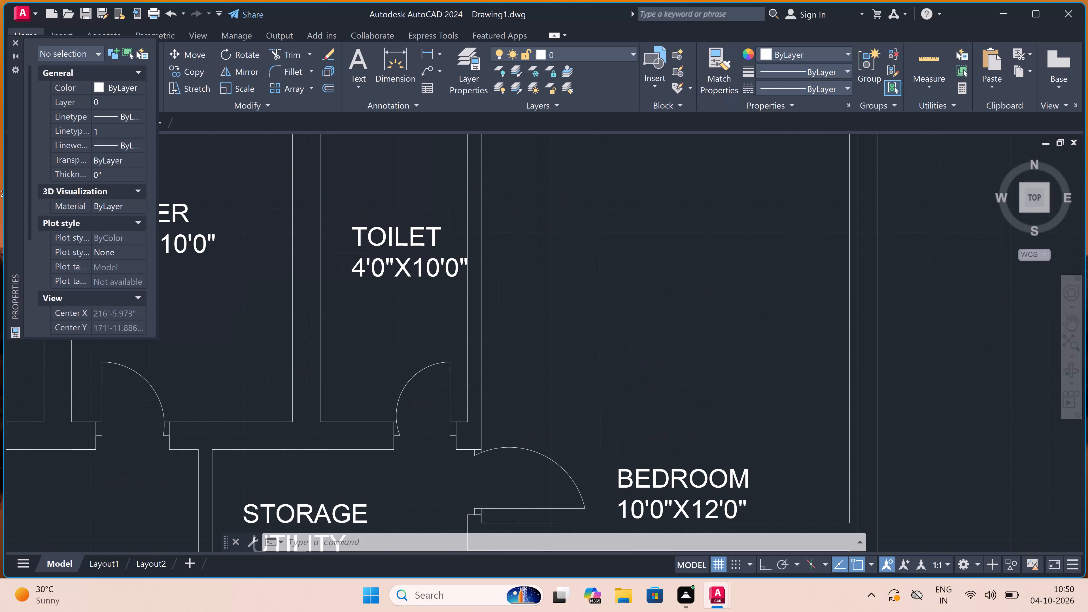
scroll(552, 322, down, 1)
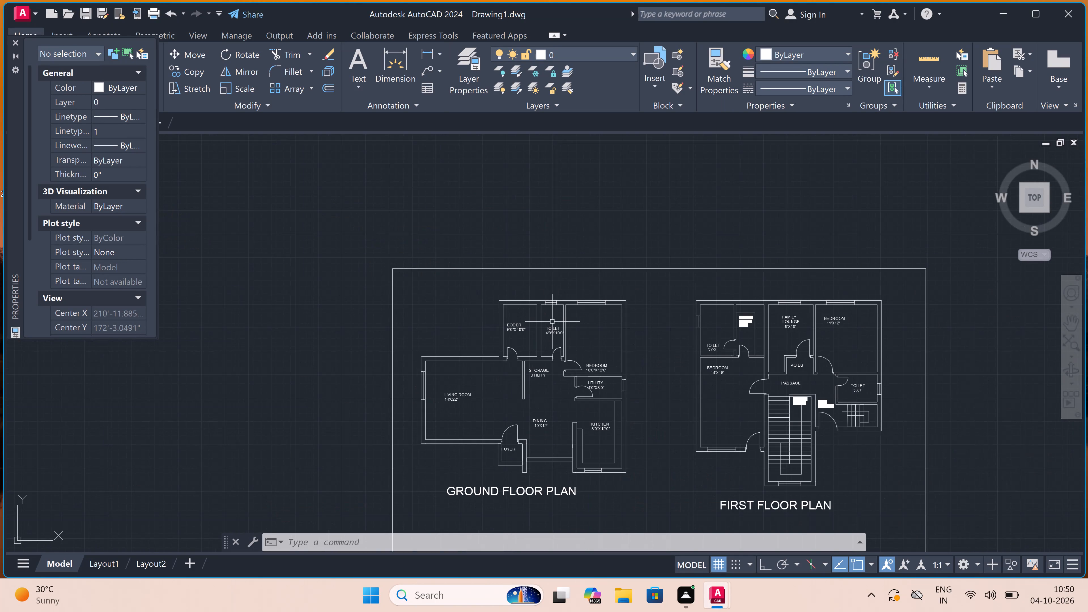
scroll(412, 418, up, 2)
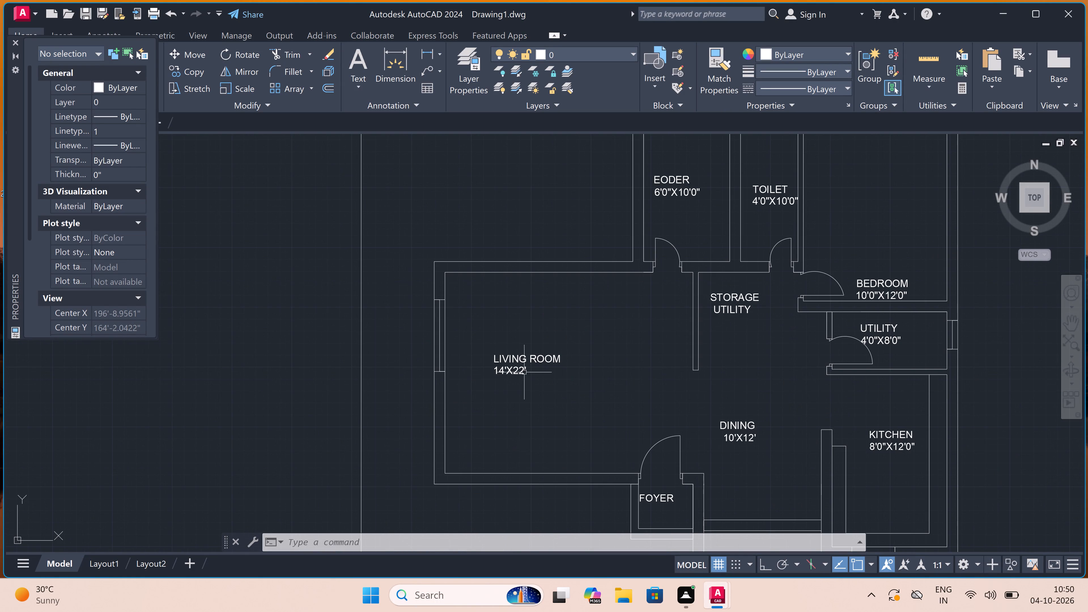
click(532, 359)
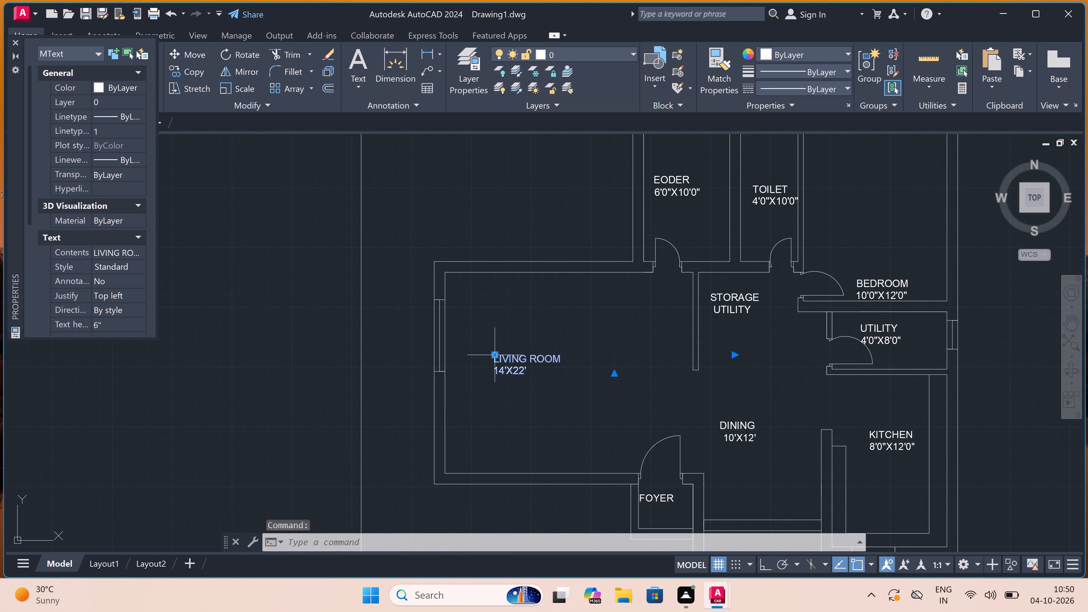
double_click(494, 355)
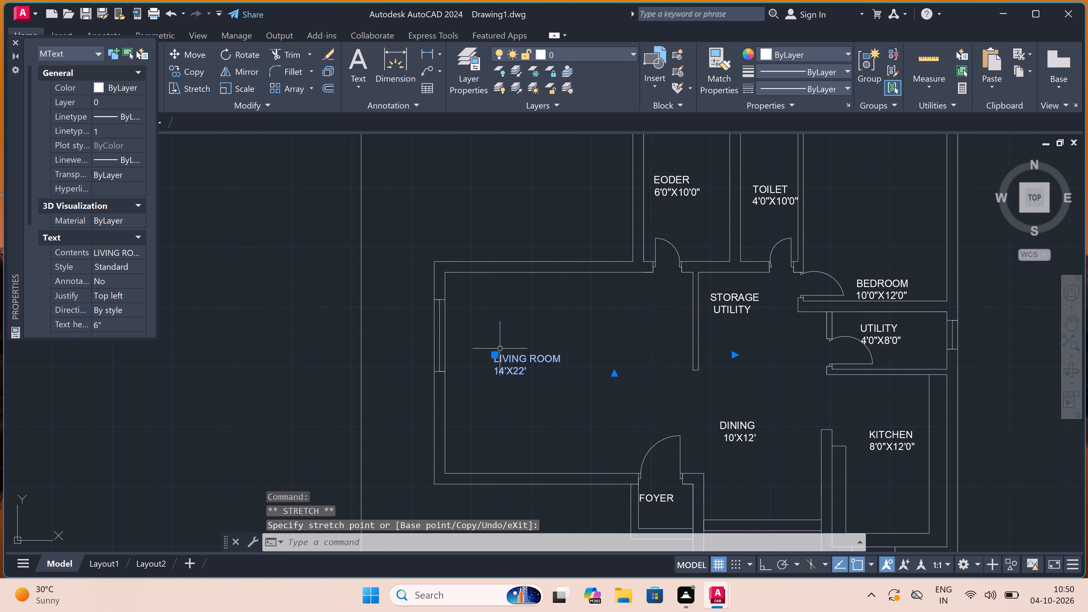
click(493, 352)
drag(529, 352, 532, 352)
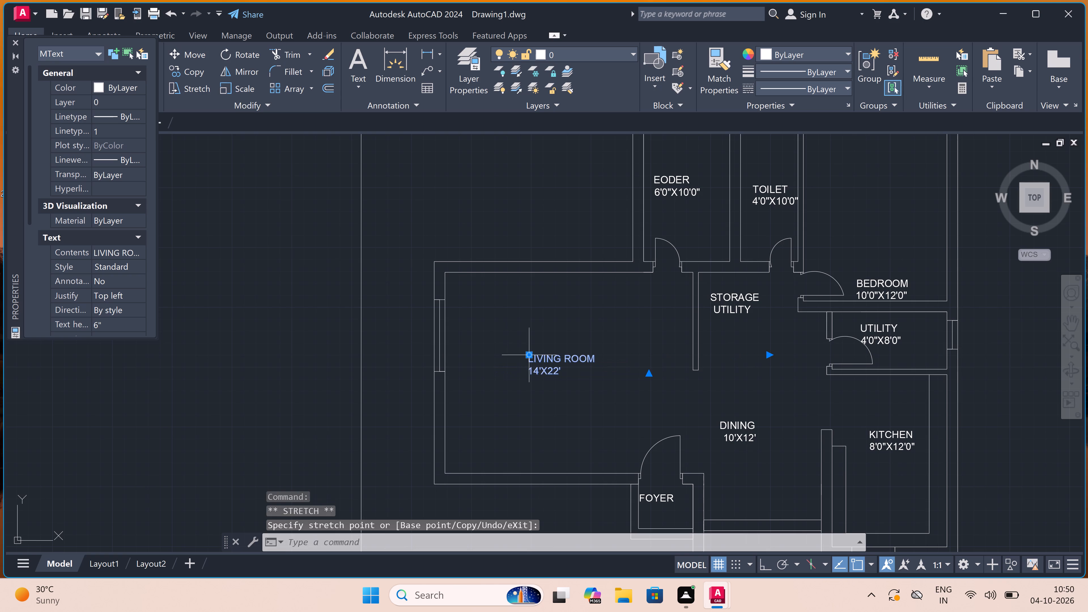
key(Escape)
Move the FOYER label off the wall line into the centre of the foyer on the ground floor plan.
scroll(535, 342, down, 3)
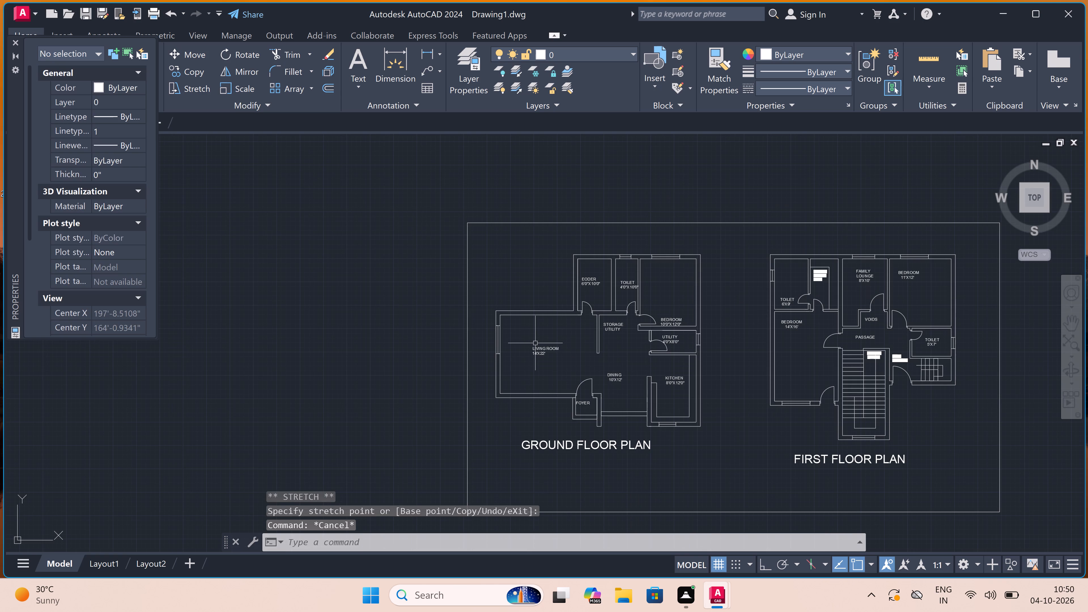
scroll(591, 411, up, 3)
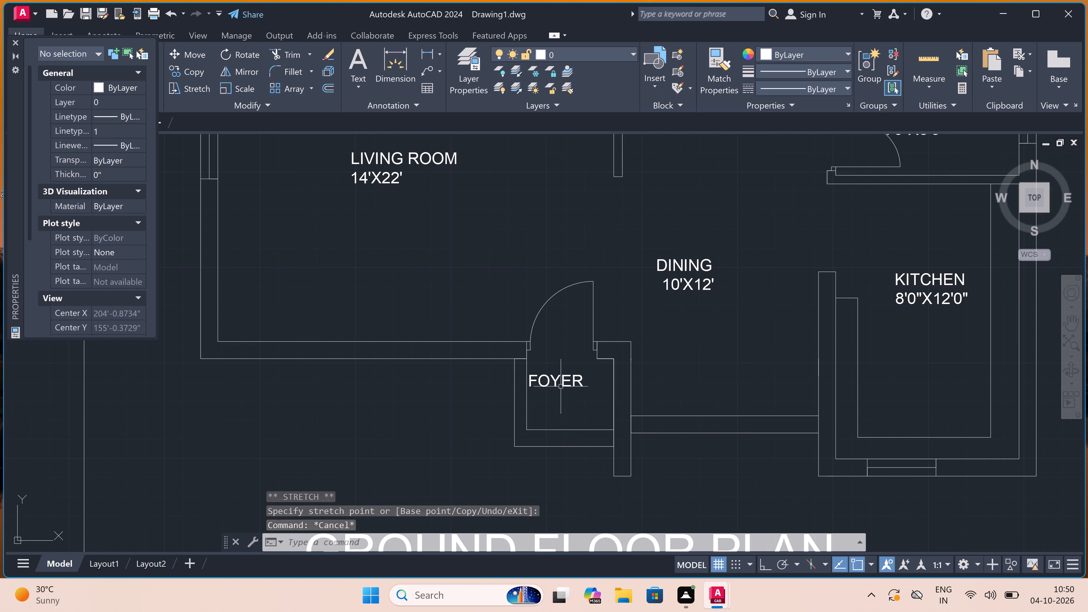
scroll(561, 386, up, 1)
click(561, 386)
click(541, 387)
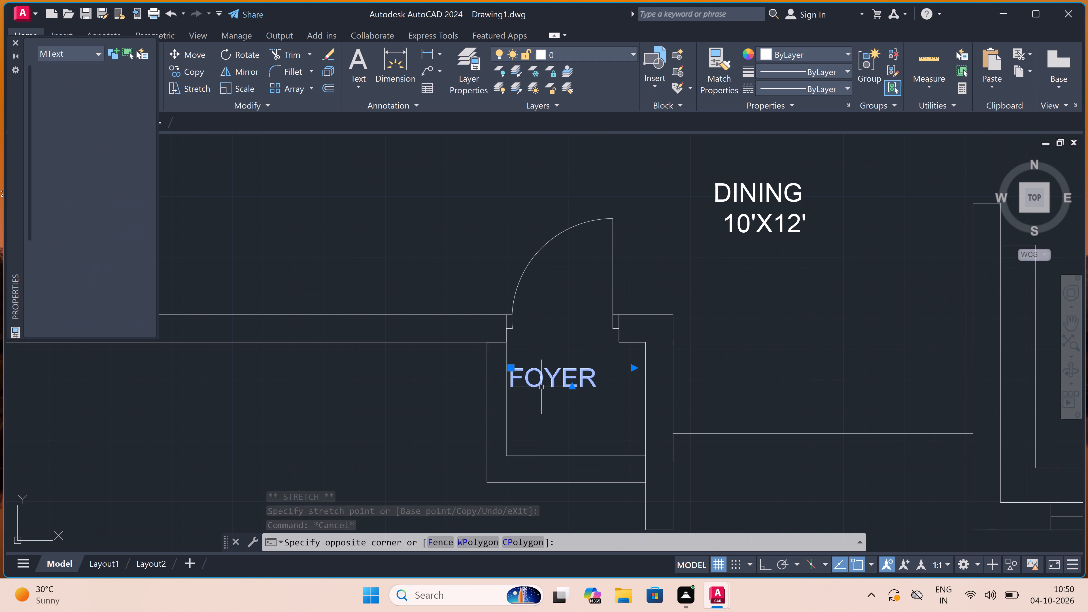
click(511, 366)
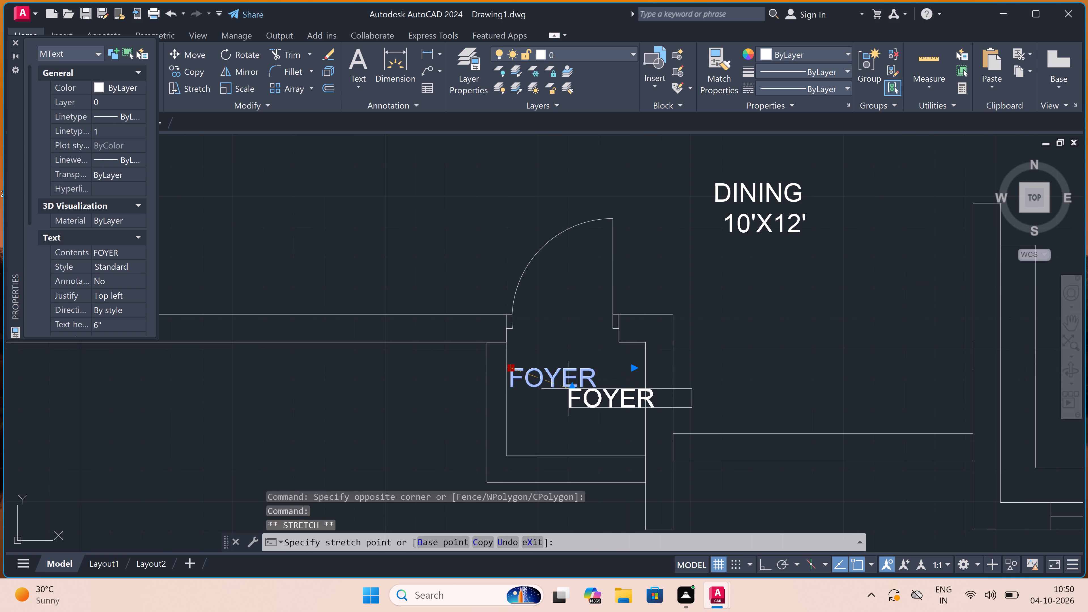
click(538, 379)
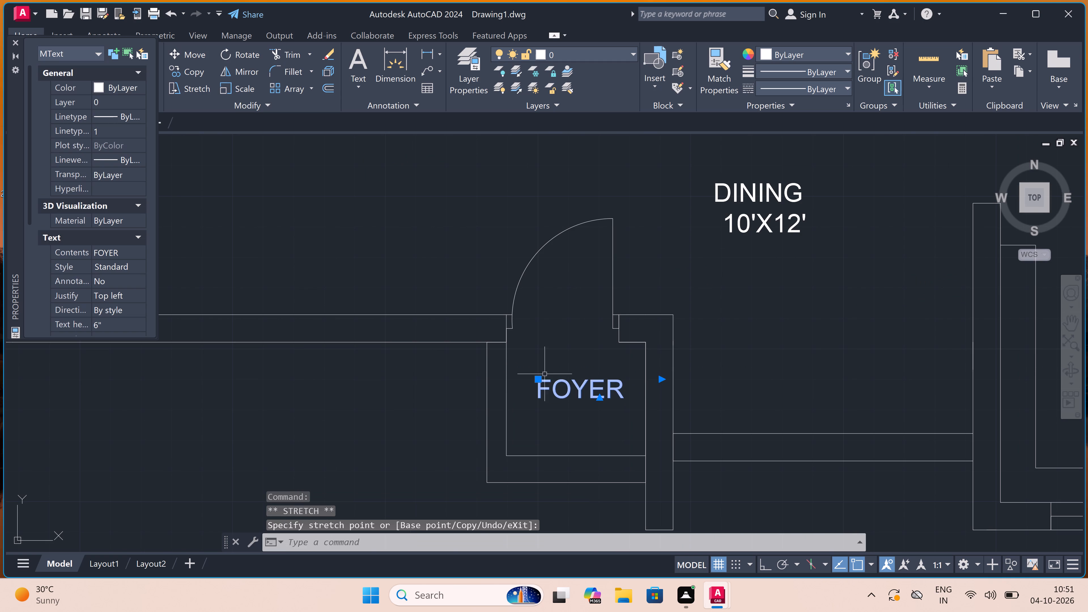
key(Escape)
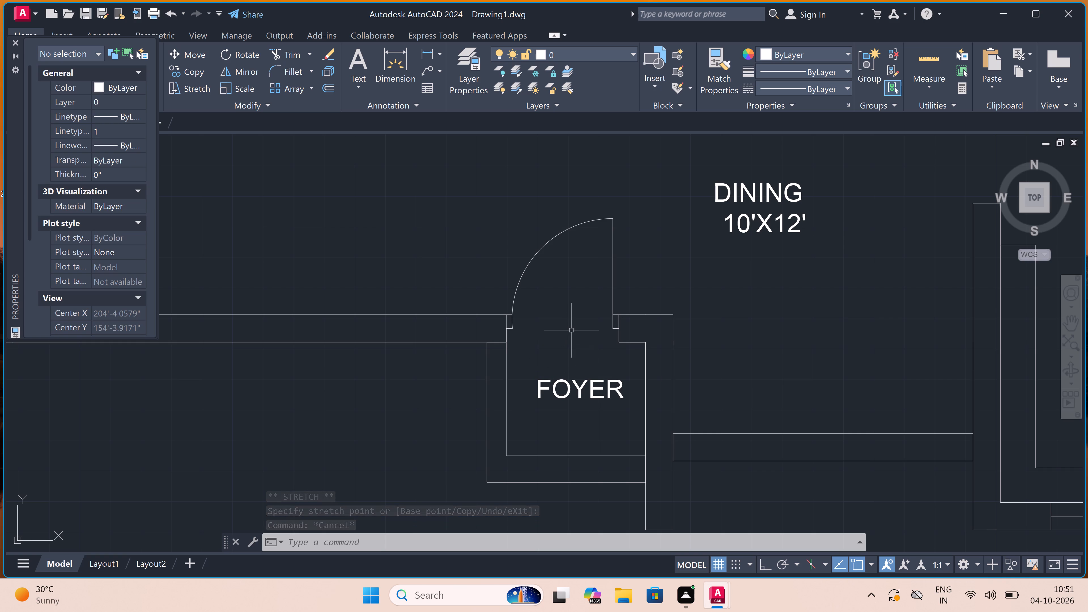
key(Escape)
Move the BEDROOM 11'X12' label on the first floor plan down beside the door, just above the toilet wall.
scroll(571, 330, down, 4)
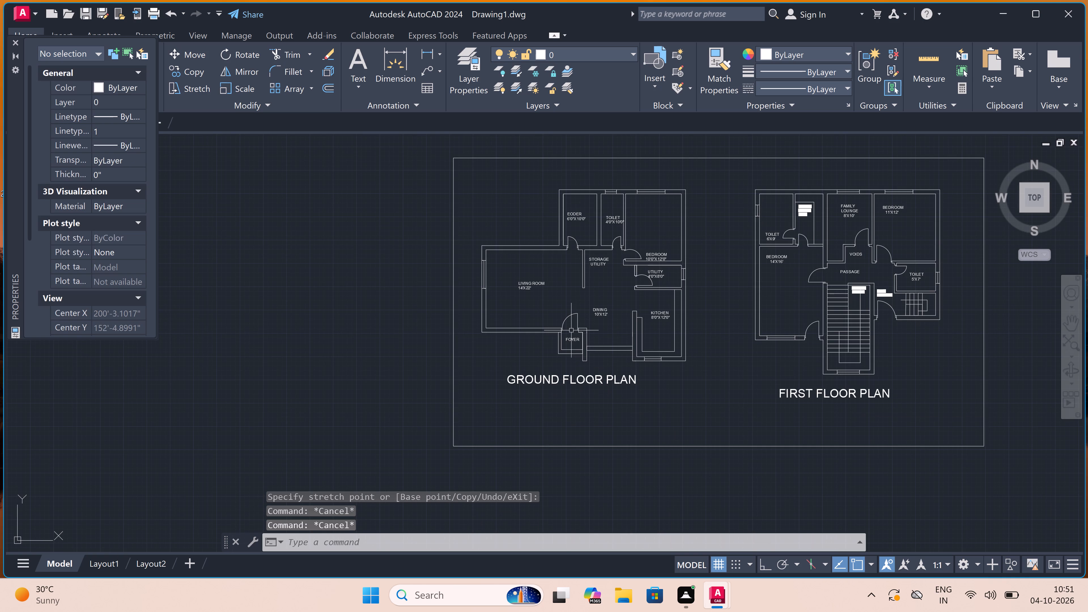
scroll(571, 330, down, 2)
scroll(727, 284, up, 4)
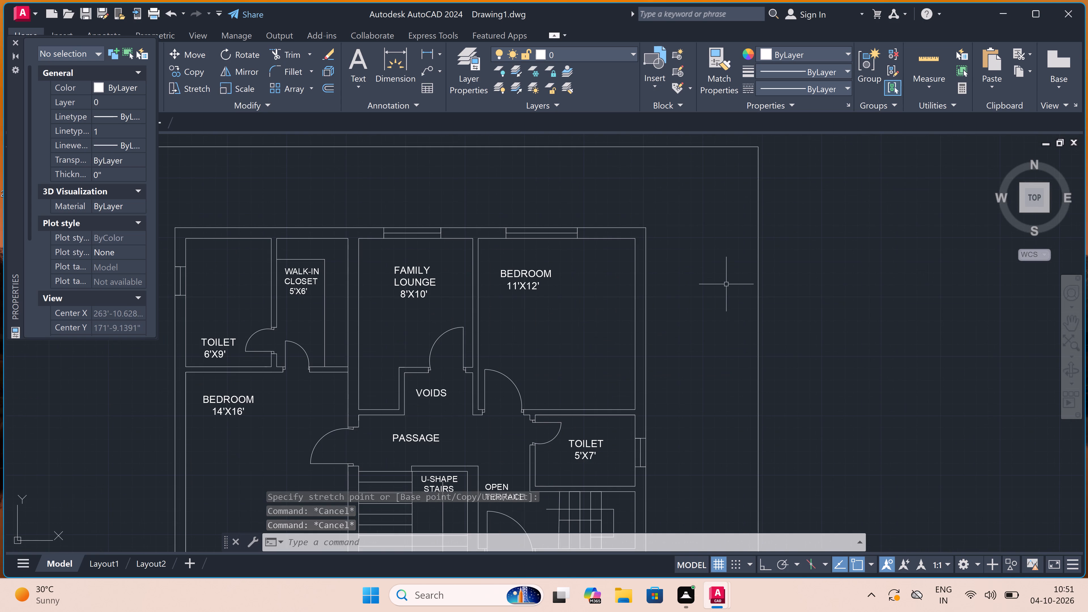
click(522, 276)
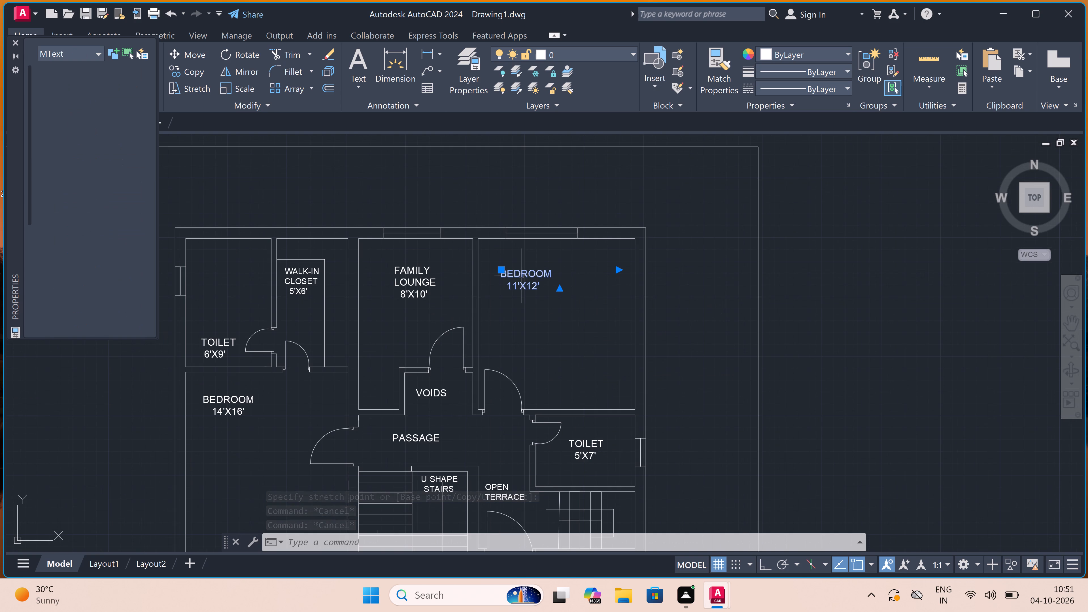
click(503, 270)
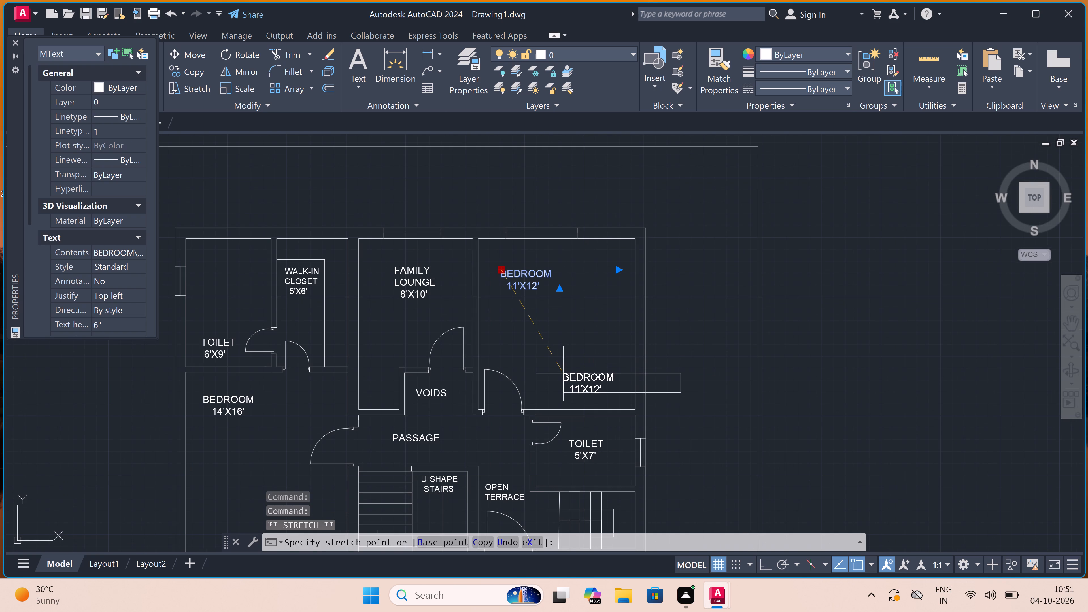
scroll(563, 375, up, 2)
click(537, 399)
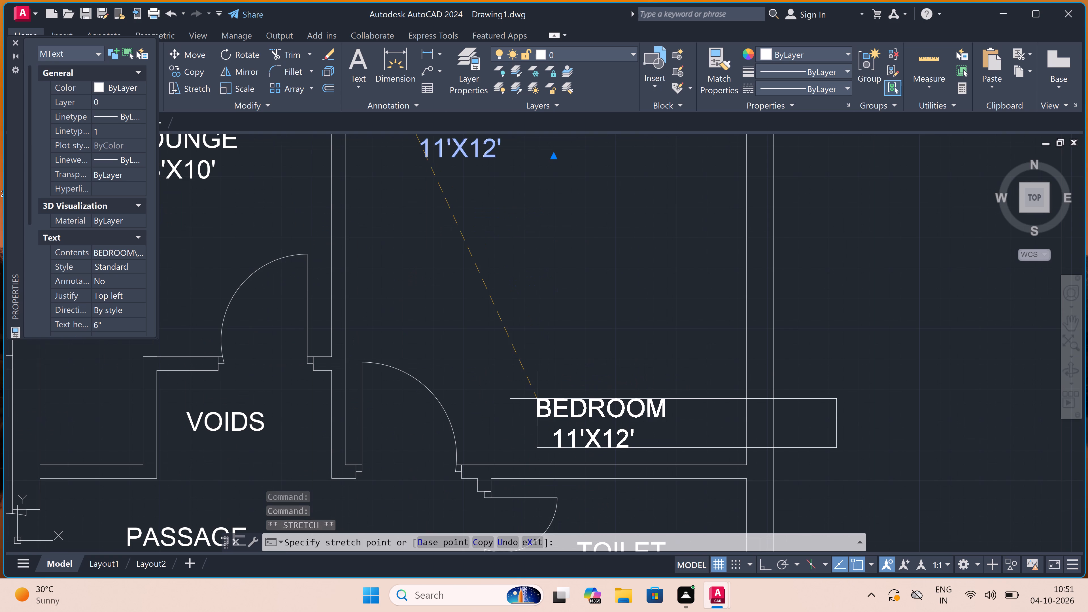
key(Escape)
Move the TOILET 5'X7' label on the first floor plan down and clear of the door swing.
scroll(547, 361, down, 4)
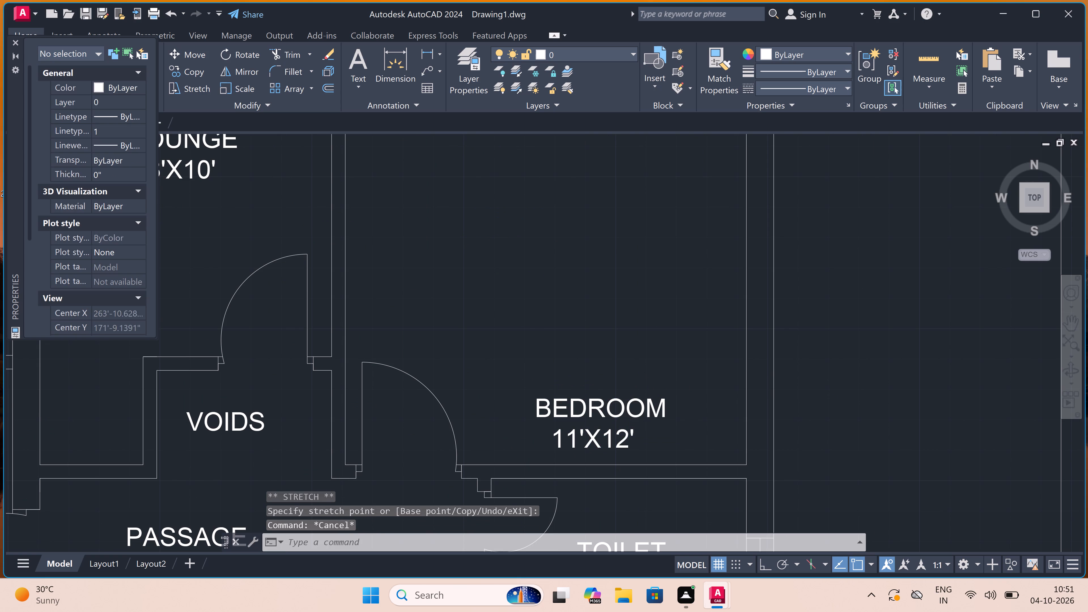
scroll(547, 361, down, 2)
scroll(556, 416, up, 3)
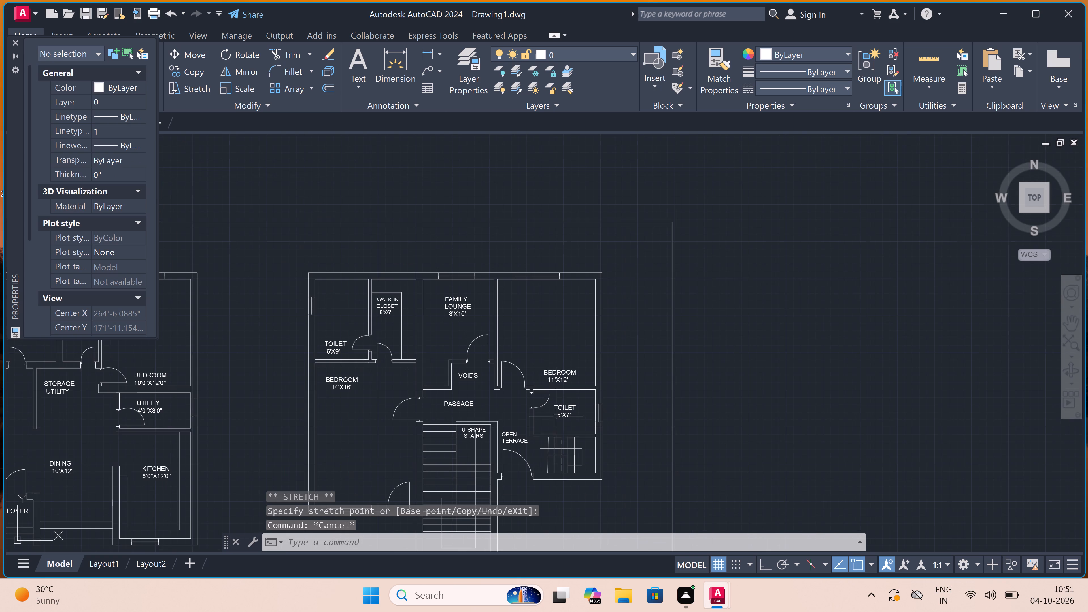
click(580, 383)
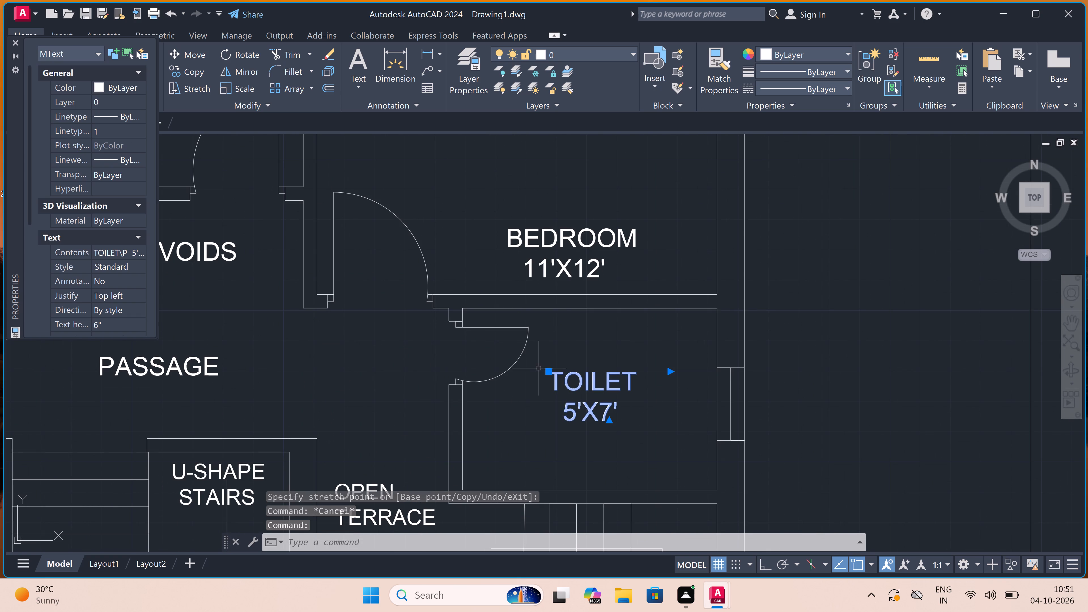
click(549, 373)
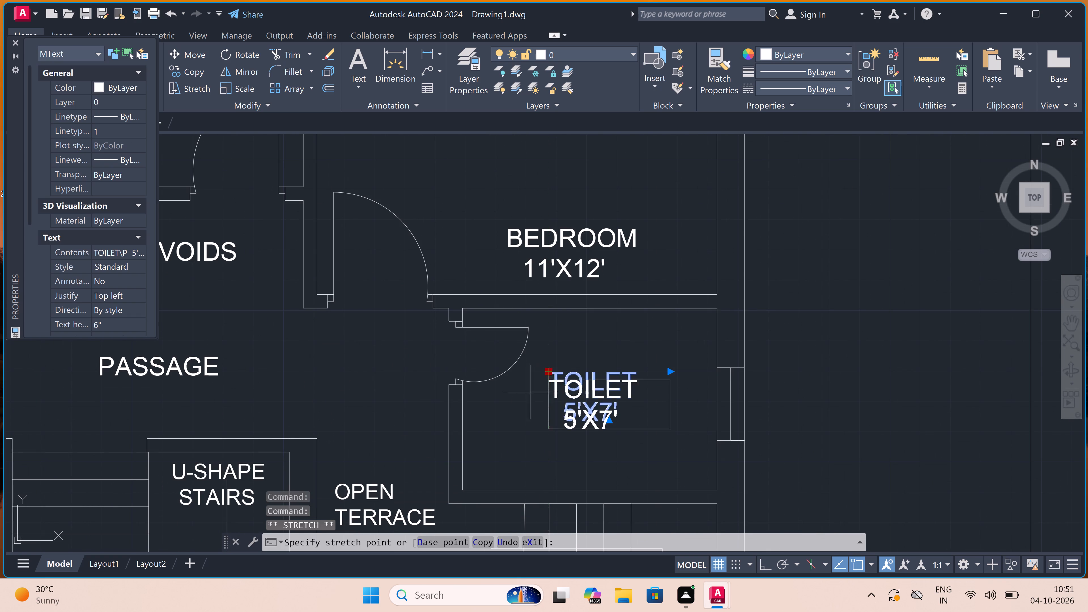
click(498, 411)
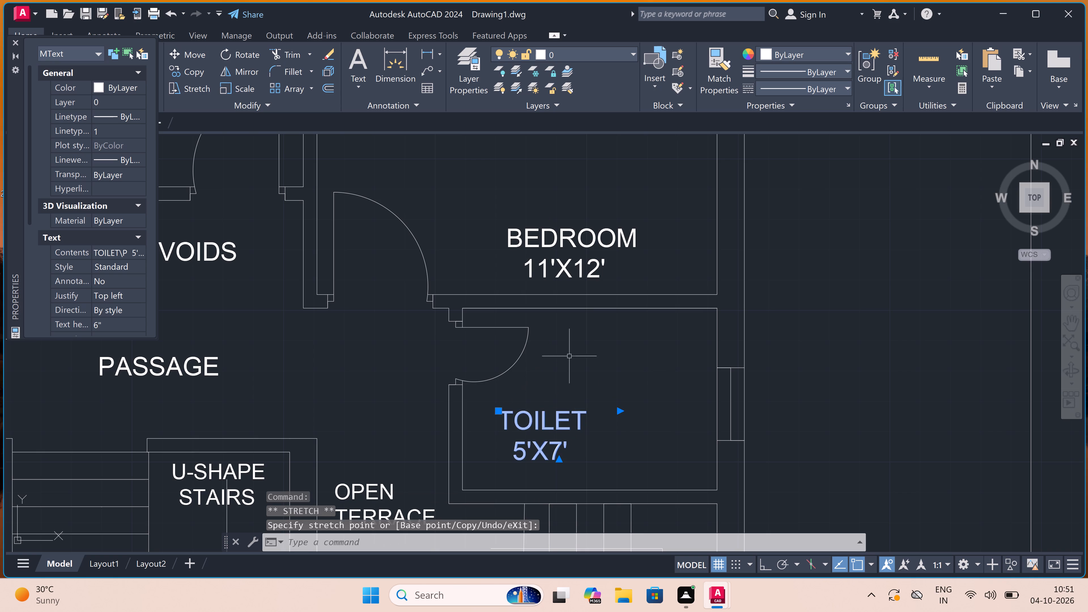
key(Escape)
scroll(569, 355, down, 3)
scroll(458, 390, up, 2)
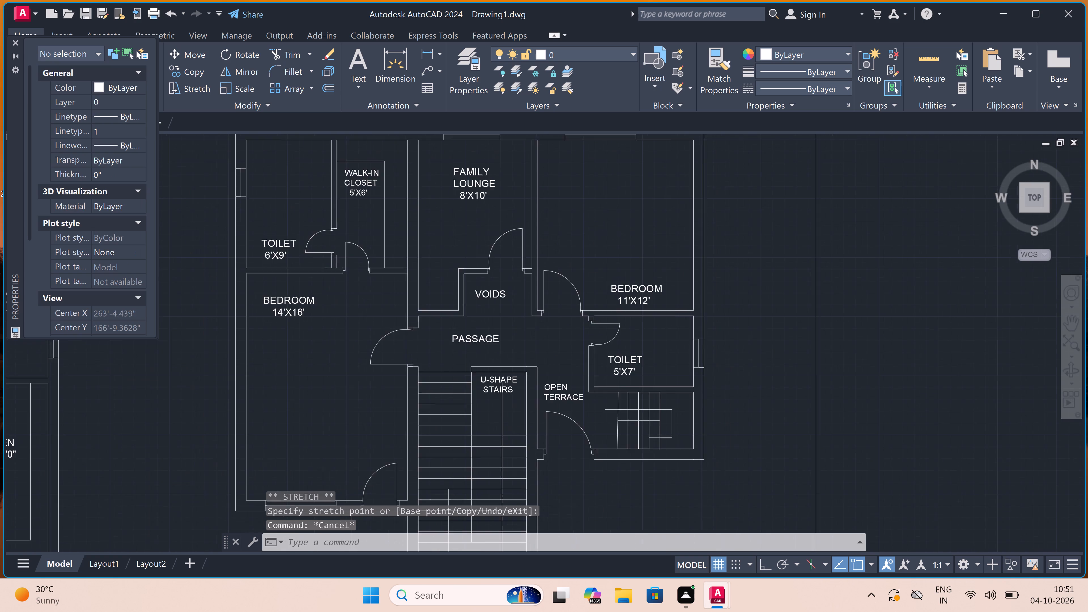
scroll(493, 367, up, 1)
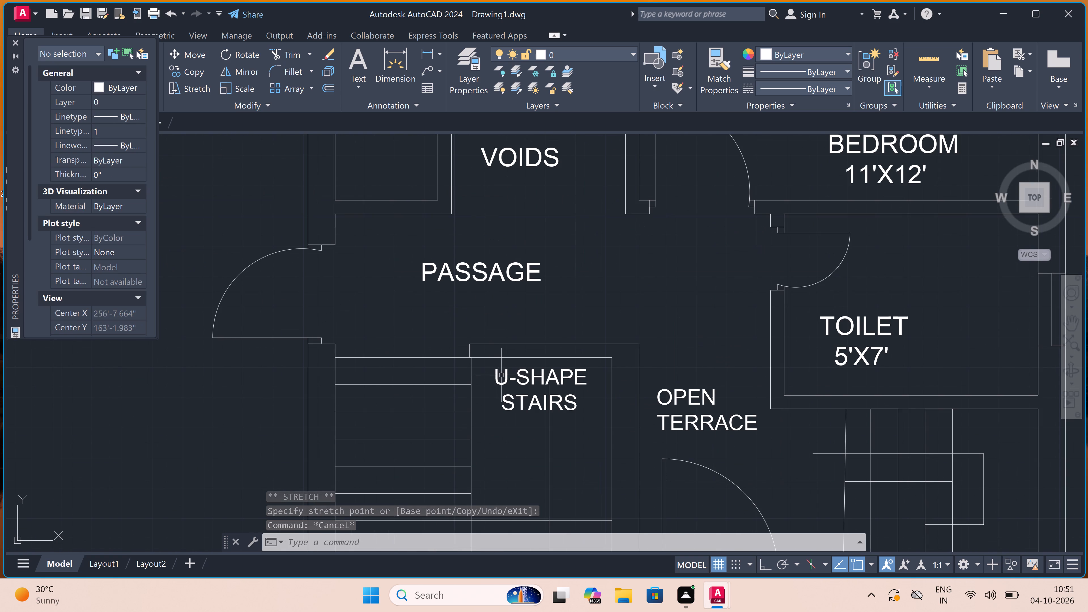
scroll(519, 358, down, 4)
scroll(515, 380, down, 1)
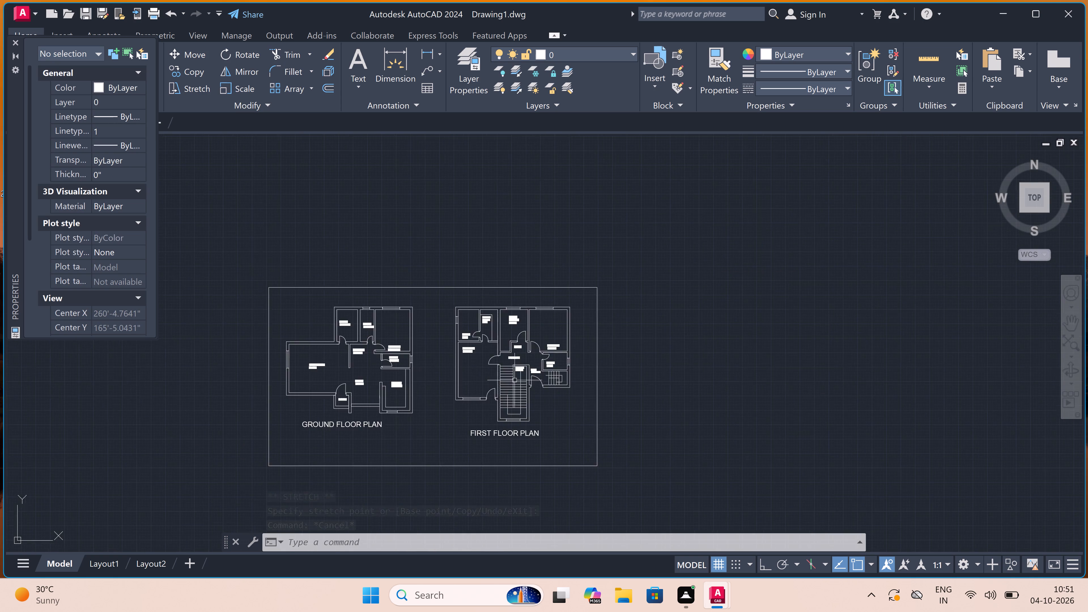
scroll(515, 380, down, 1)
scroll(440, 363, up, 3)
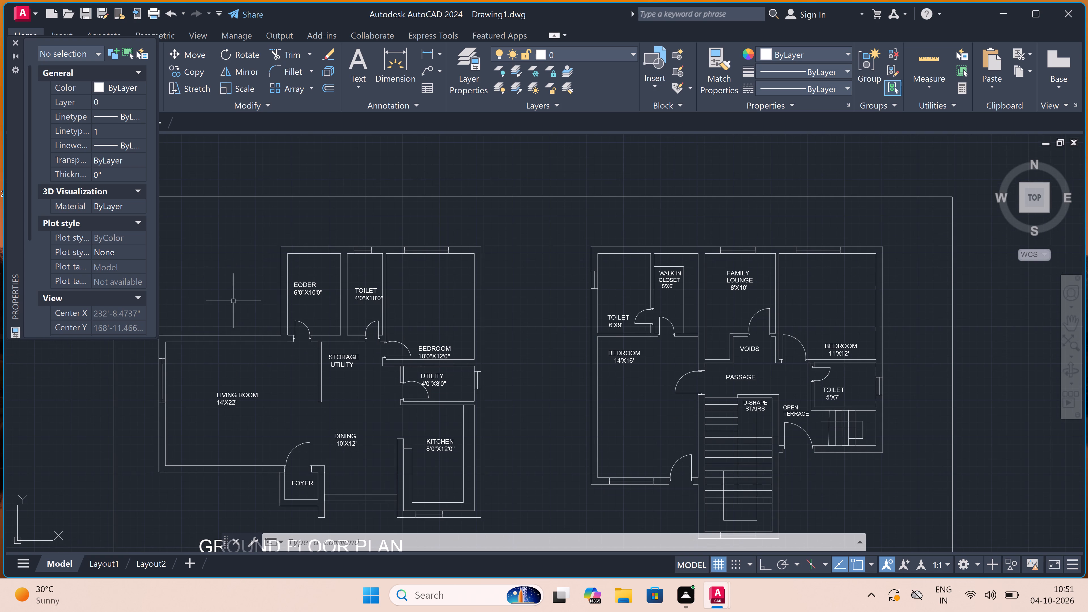
Close the Properties palette.
click(13, 37)
Open the existing drawing "GROUND FLOOR PLAN -1 04 -10-26".
click(21, 7)
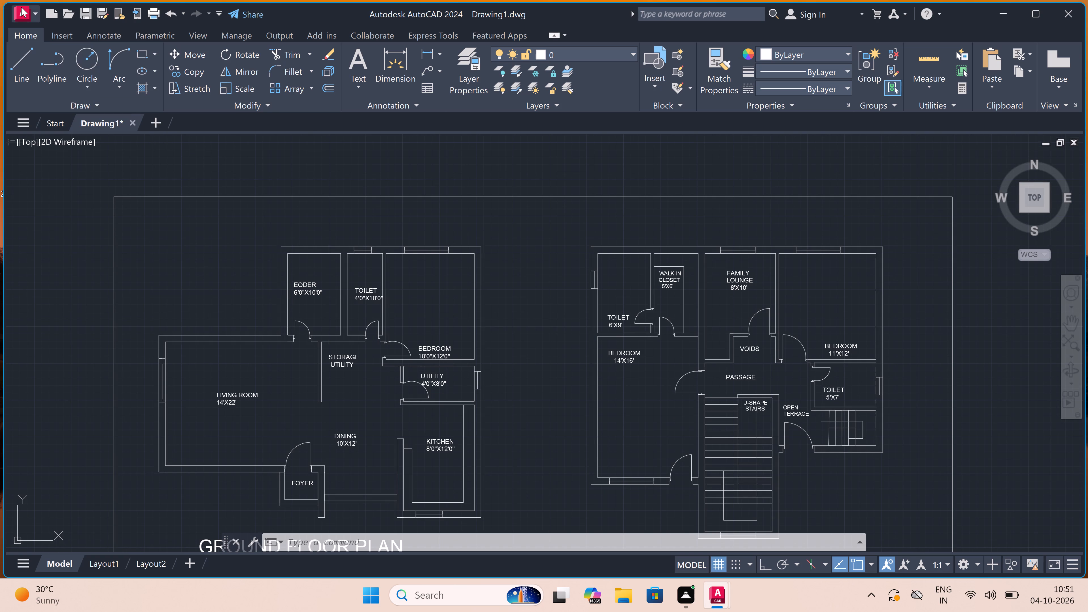
double_click(216, 114)
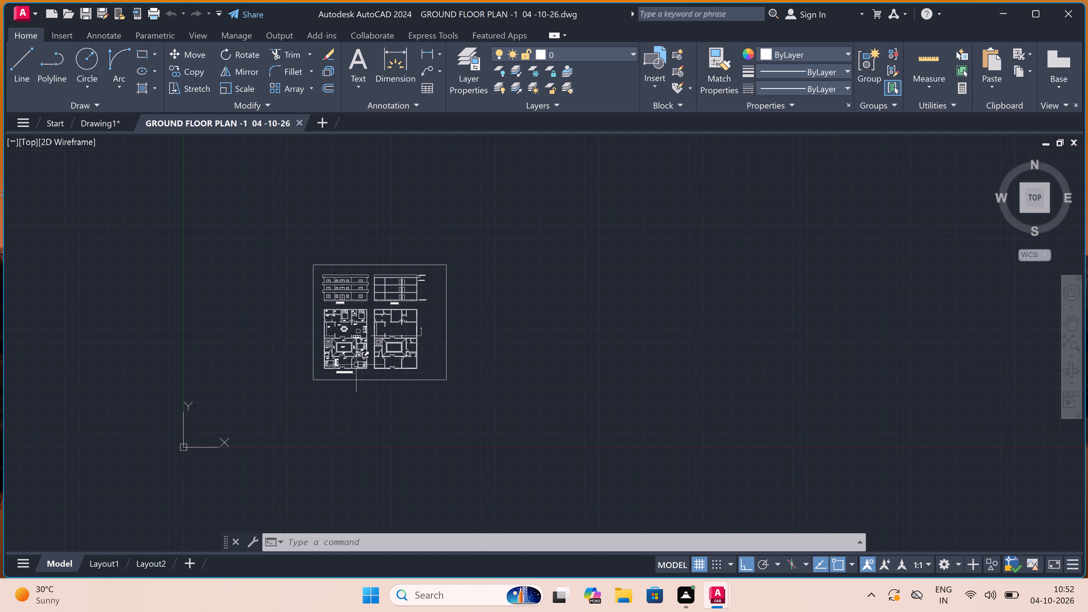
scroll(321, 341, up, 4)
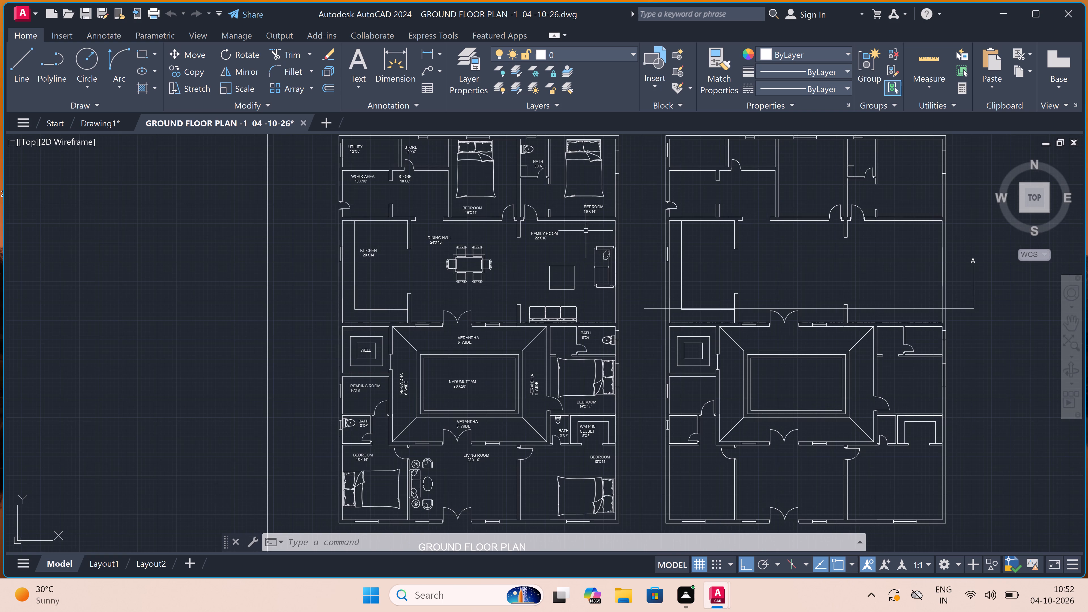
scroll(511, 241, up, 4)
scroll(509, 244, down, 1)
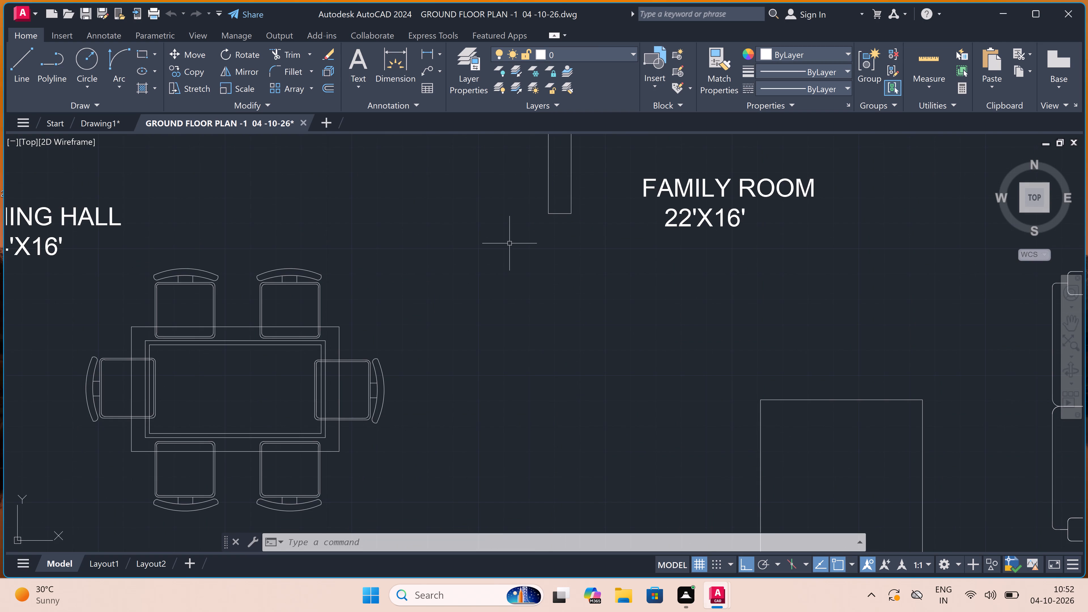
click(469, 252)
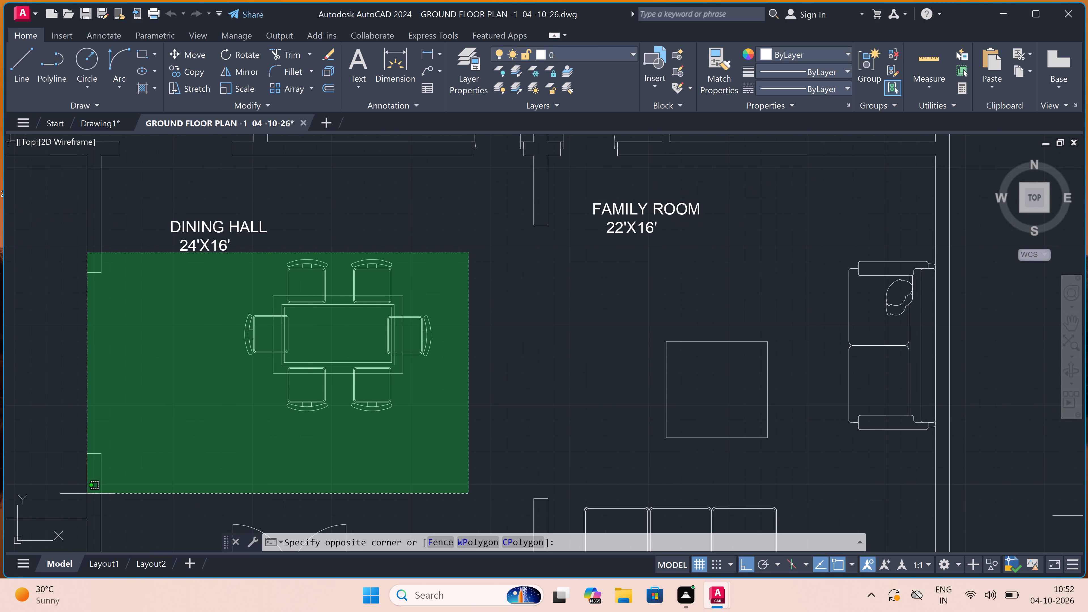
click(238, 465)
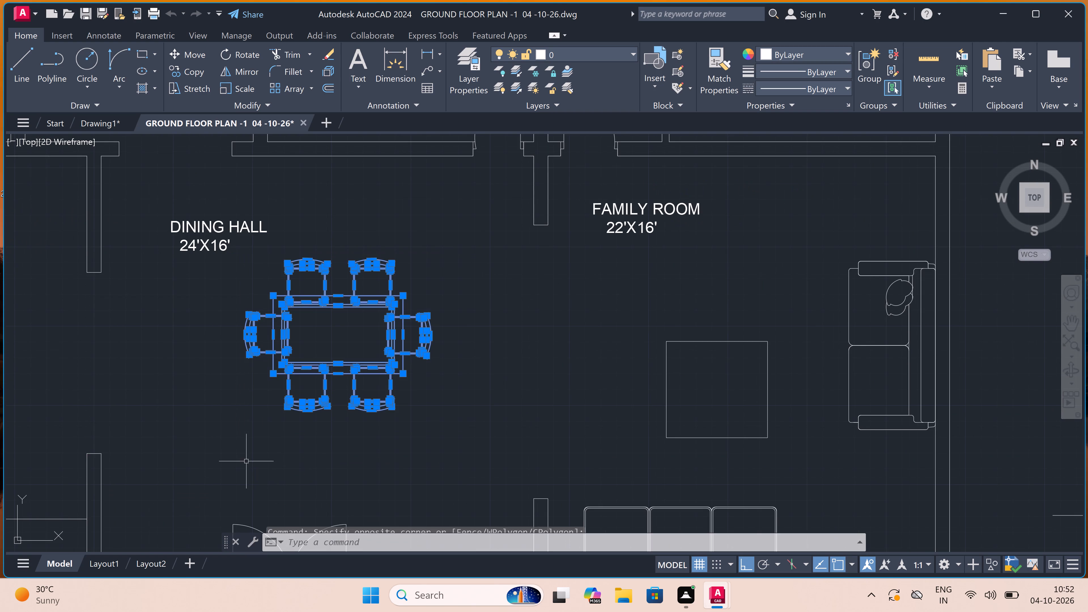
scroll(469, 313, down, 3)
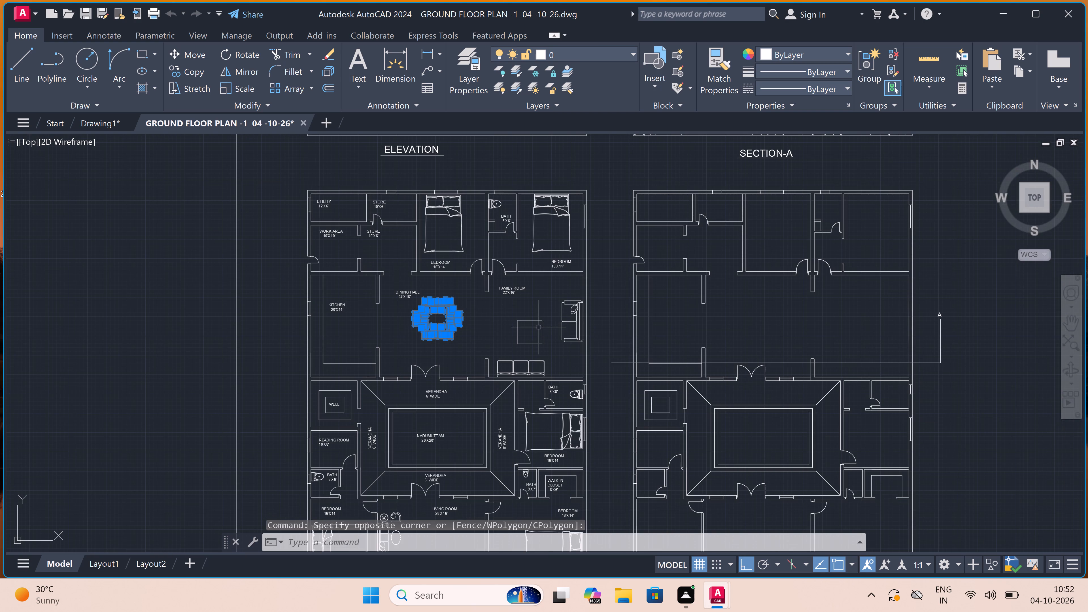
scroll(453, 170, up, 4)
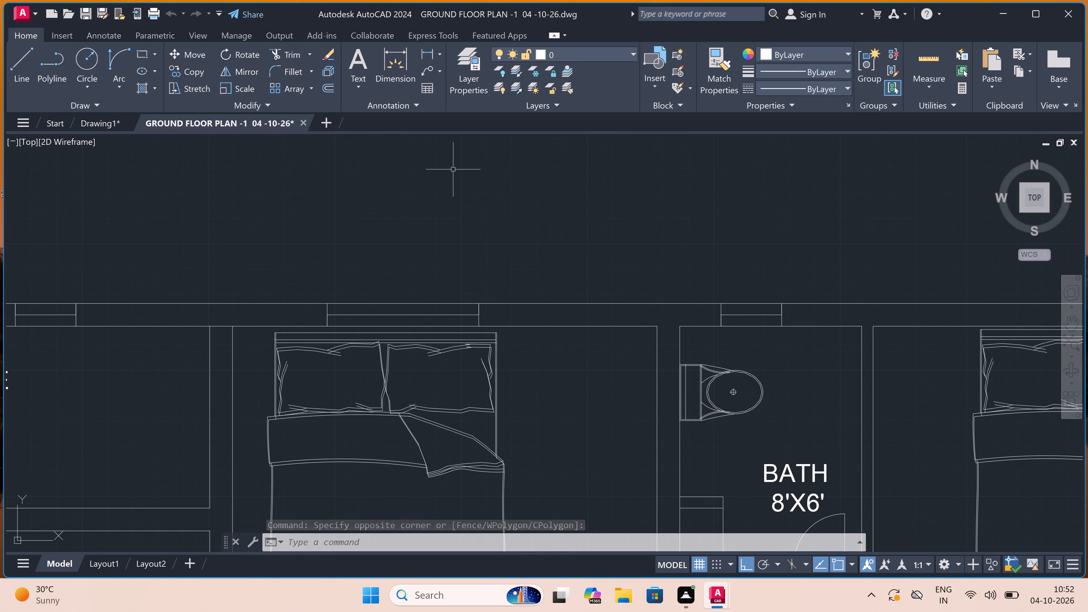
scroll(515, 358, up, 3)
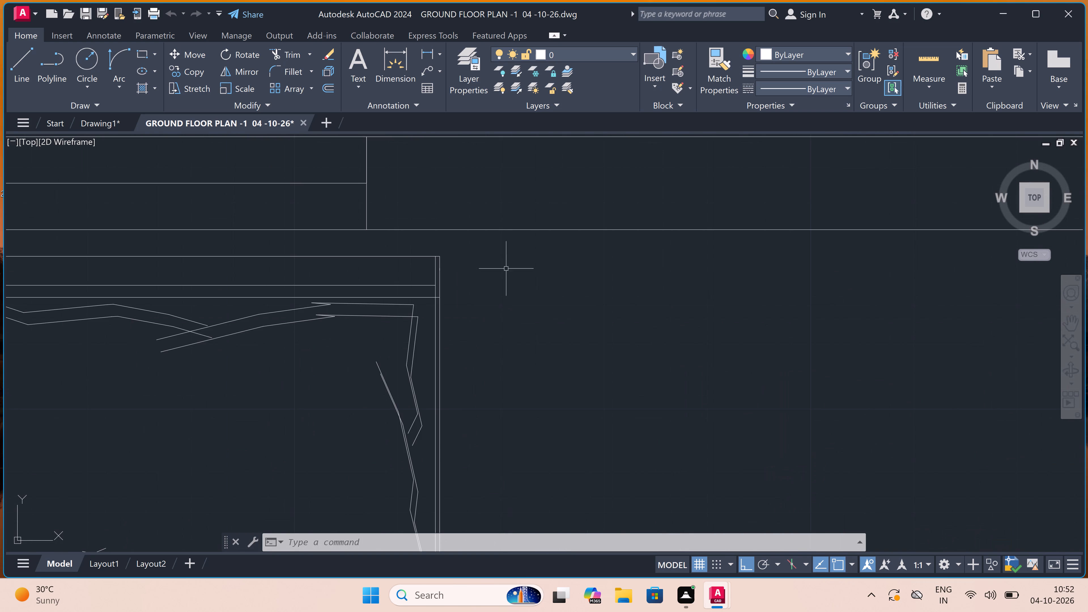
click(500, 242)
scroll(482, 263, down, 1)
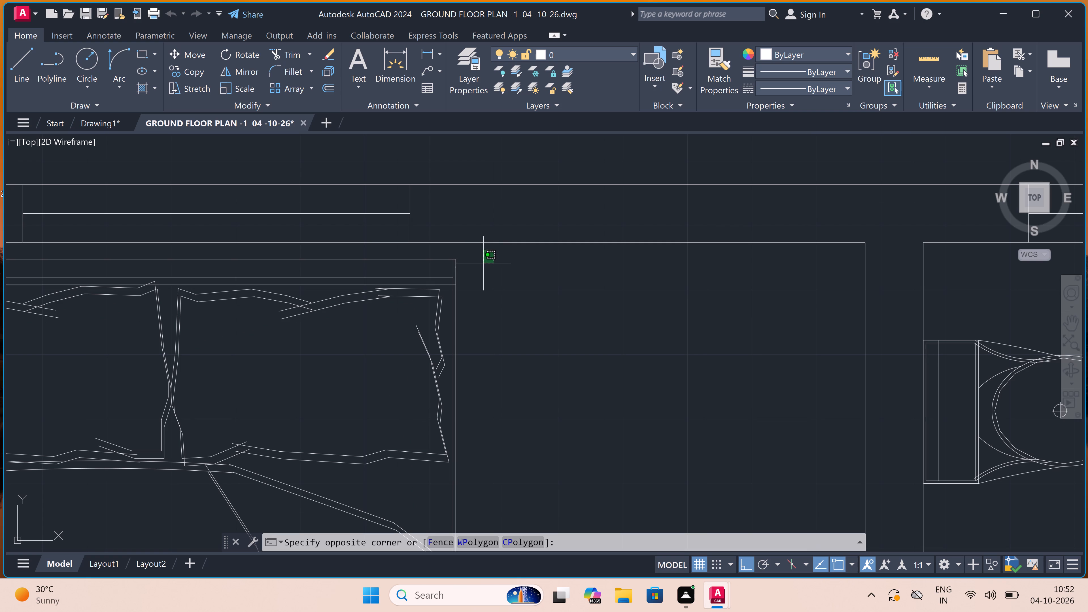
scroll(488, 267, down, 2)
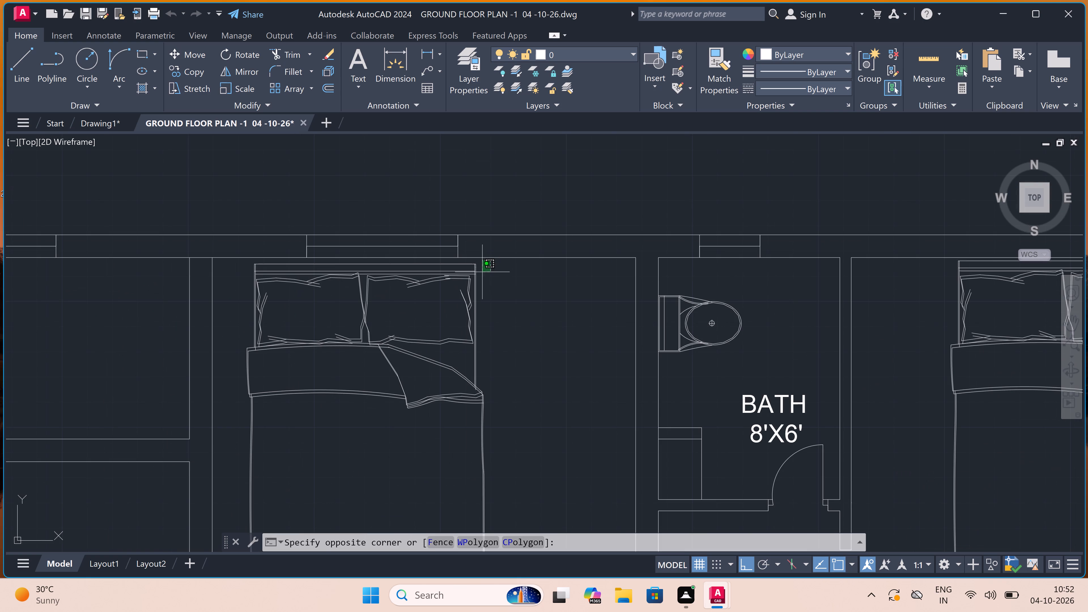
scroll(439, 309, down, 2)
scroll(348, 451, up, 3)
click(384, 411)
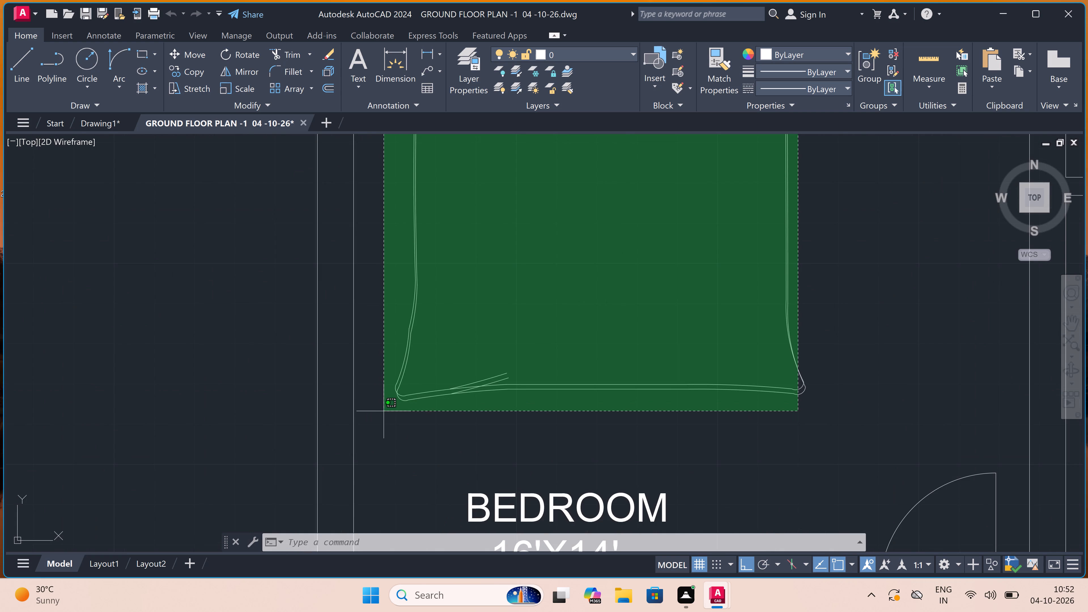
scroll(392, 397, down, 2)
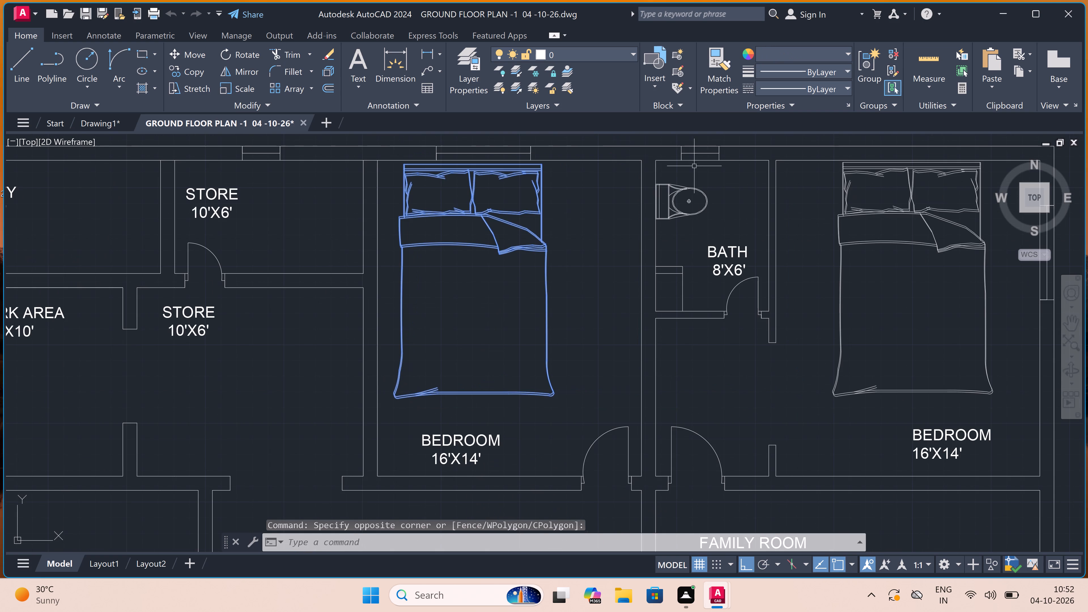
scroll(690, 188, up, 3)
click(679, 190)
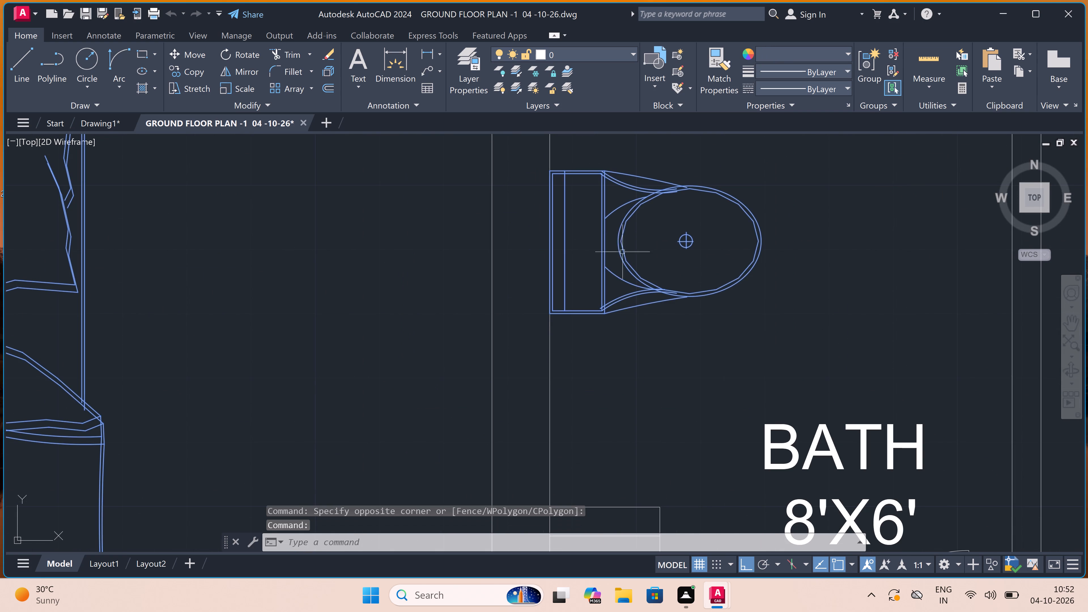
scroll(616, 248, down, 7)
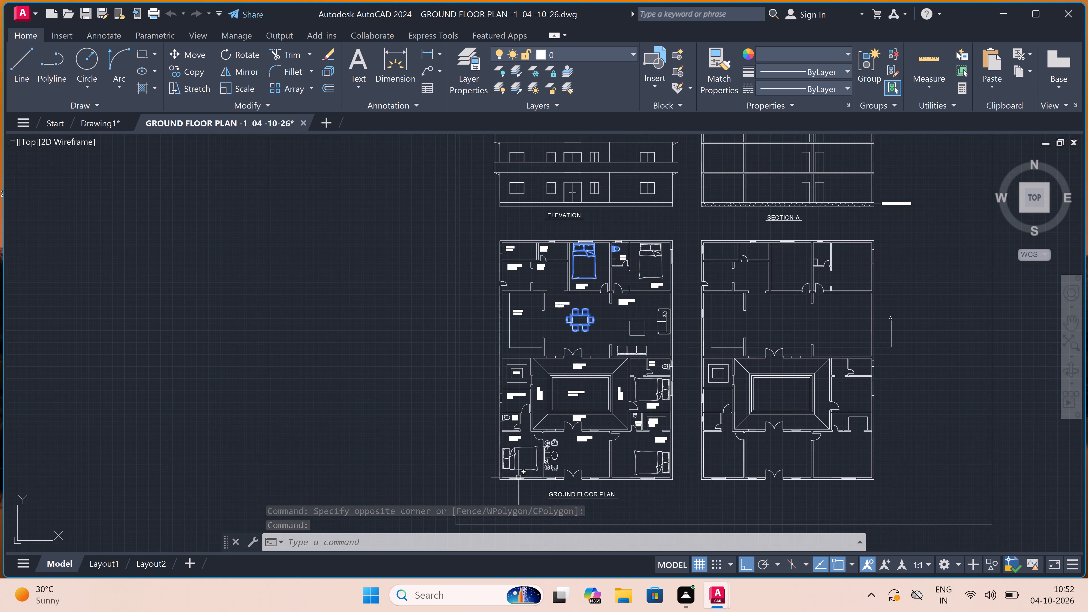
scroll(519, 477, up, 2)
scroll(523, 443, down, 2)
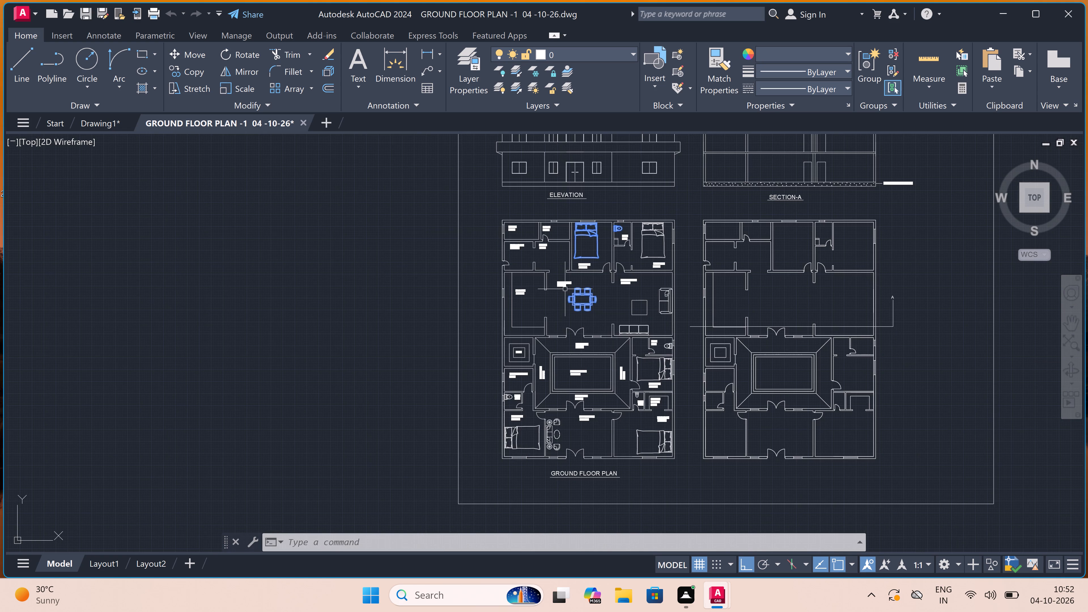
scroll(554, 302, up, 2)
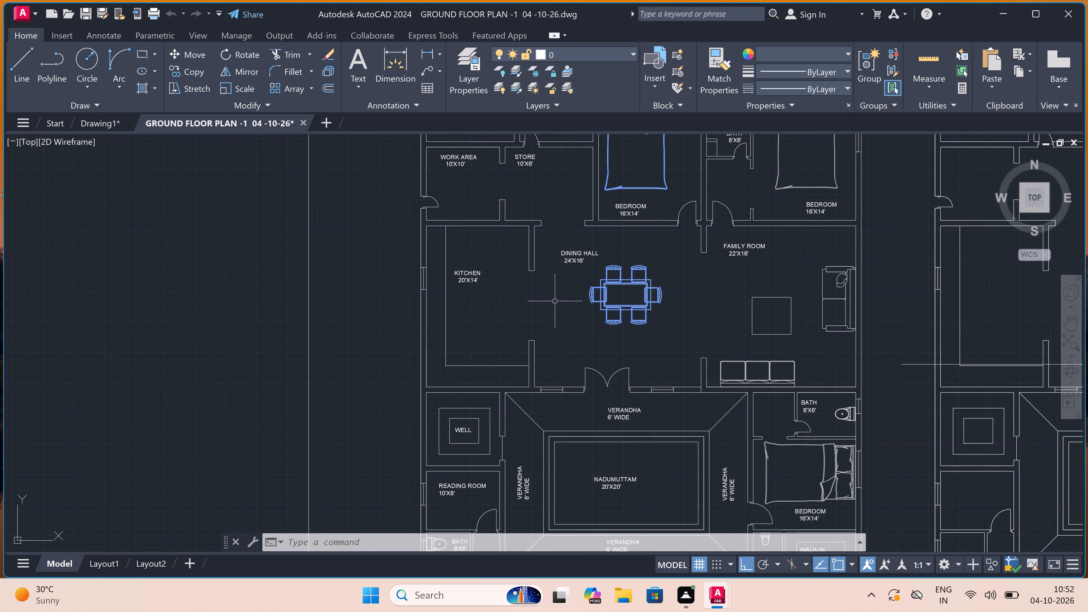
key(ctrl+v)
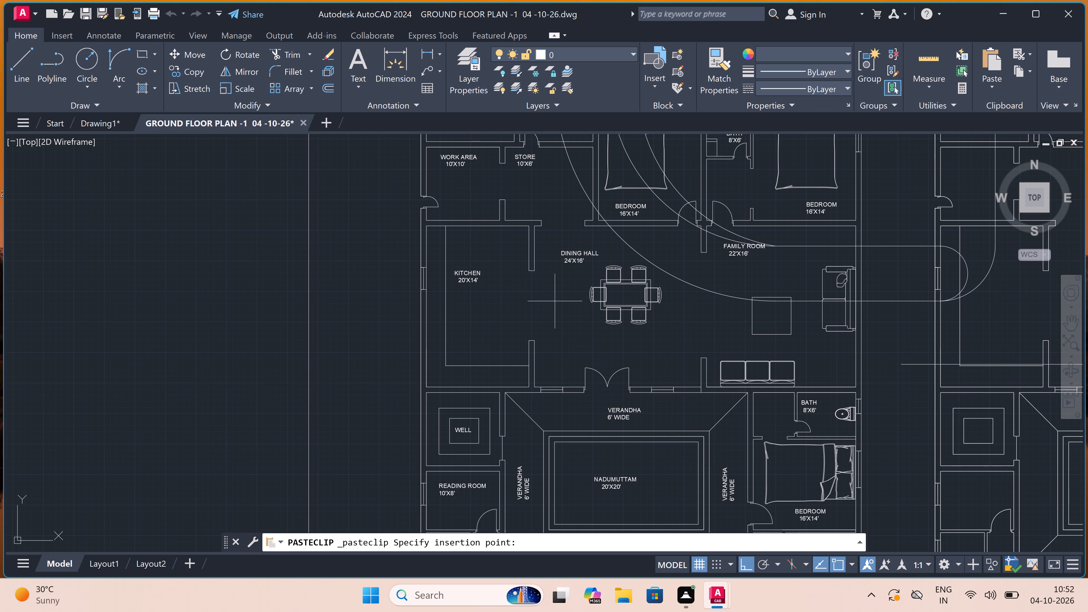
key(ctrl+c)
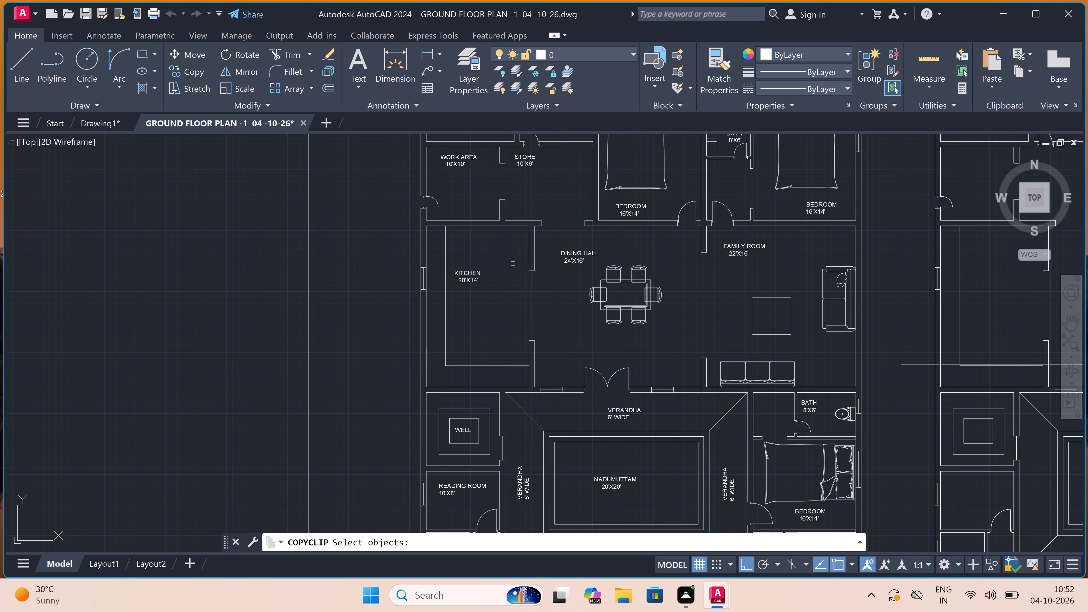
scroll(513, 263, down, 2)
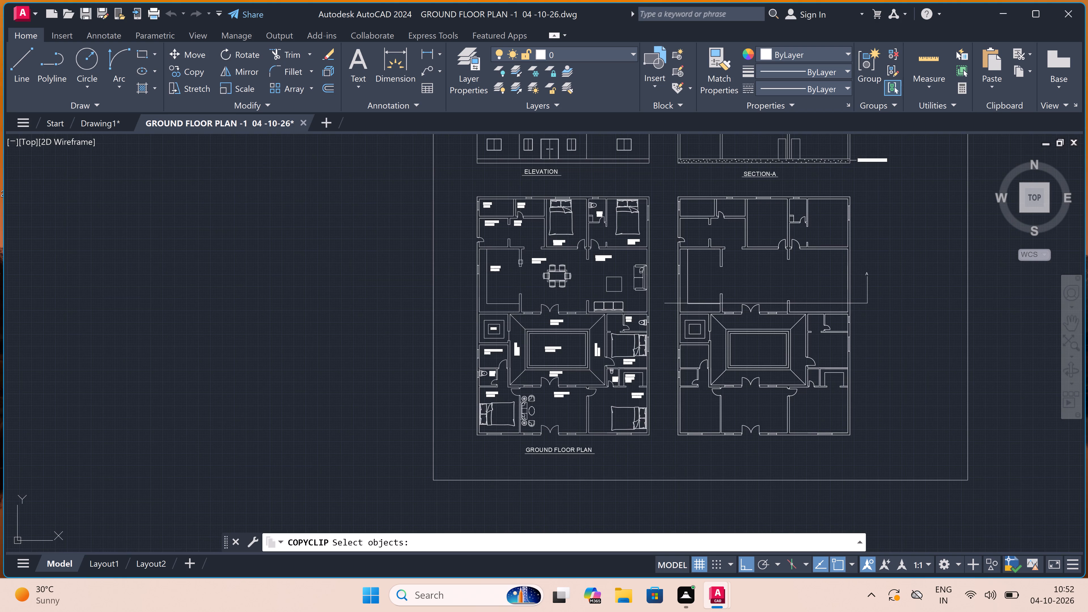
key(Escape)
Copy together the dining hall's dining set, the bed from the bedroom beside the stores, and the toilet from the bath below the reading room.
scroll(551, 279, up, 3)
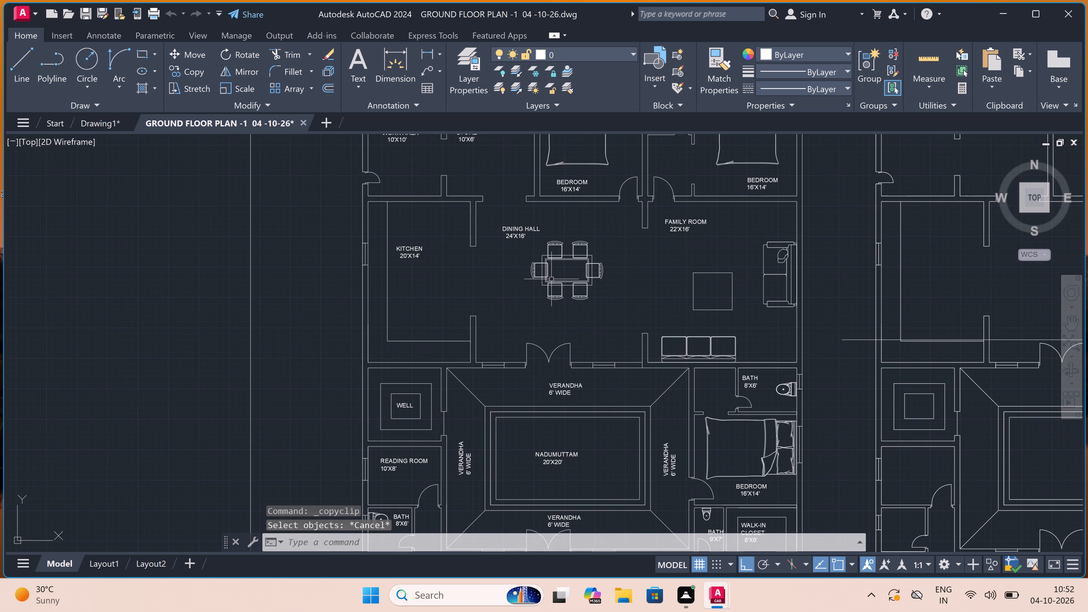
click(619, 242)
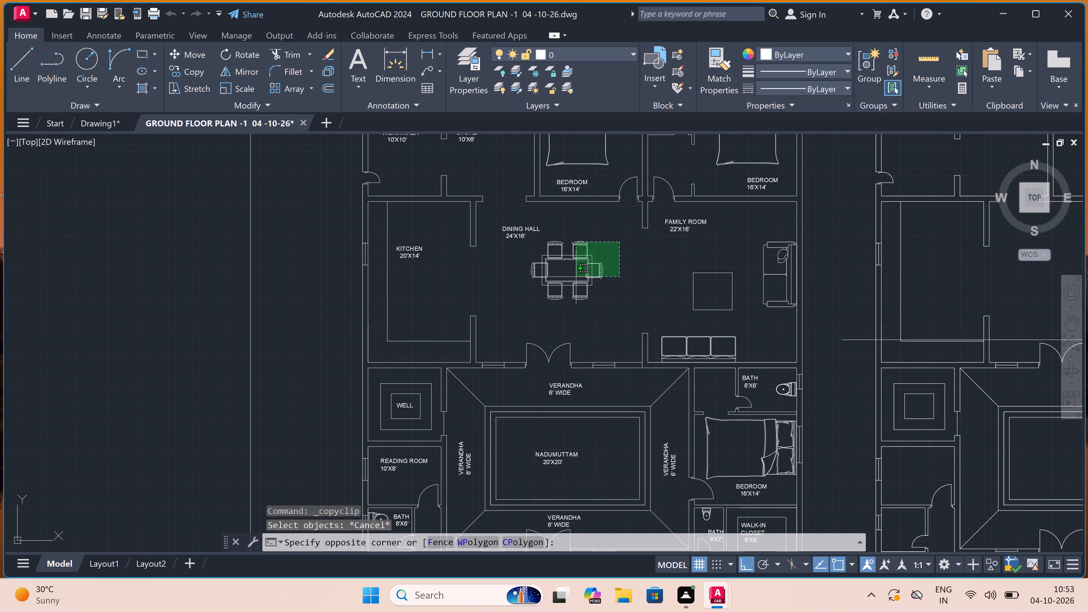
click(525, 314)
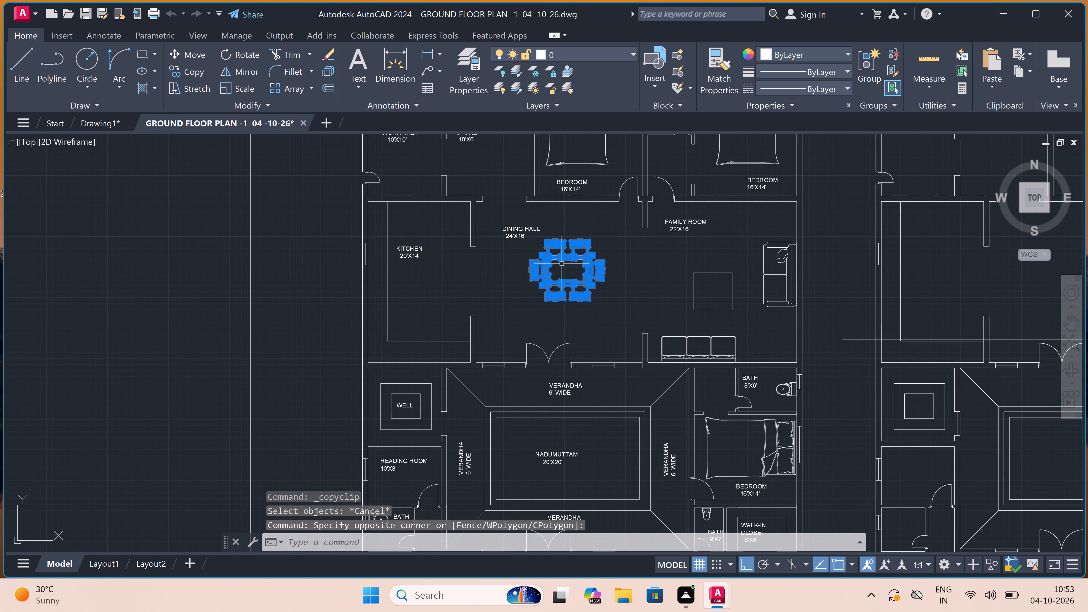
scroll(575, 243, up, 4)
scroll(444, 352, down, 4)
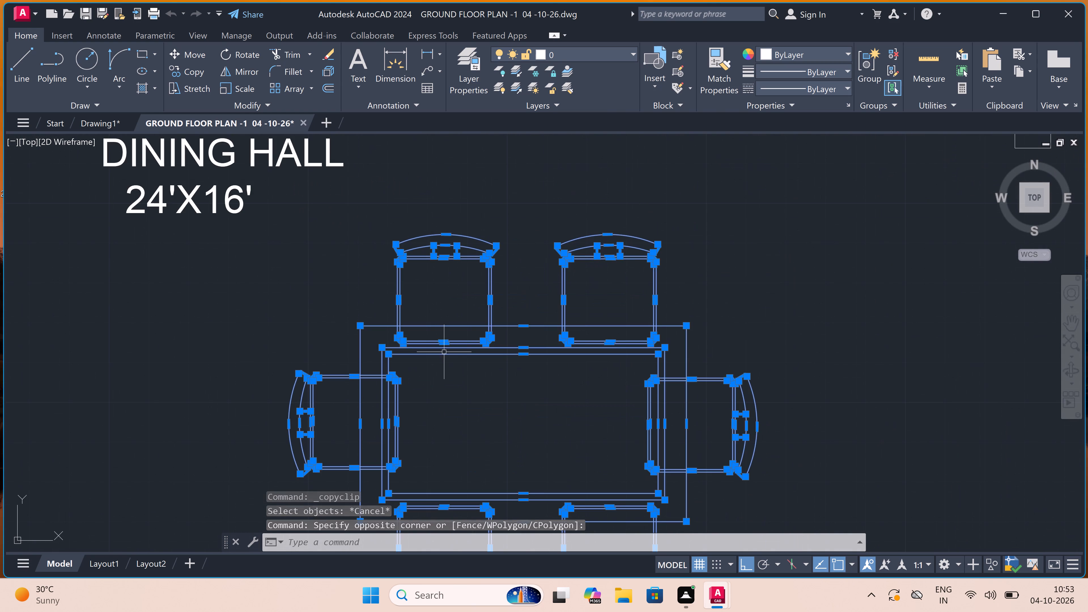
scroll(450, 347, down, 1)
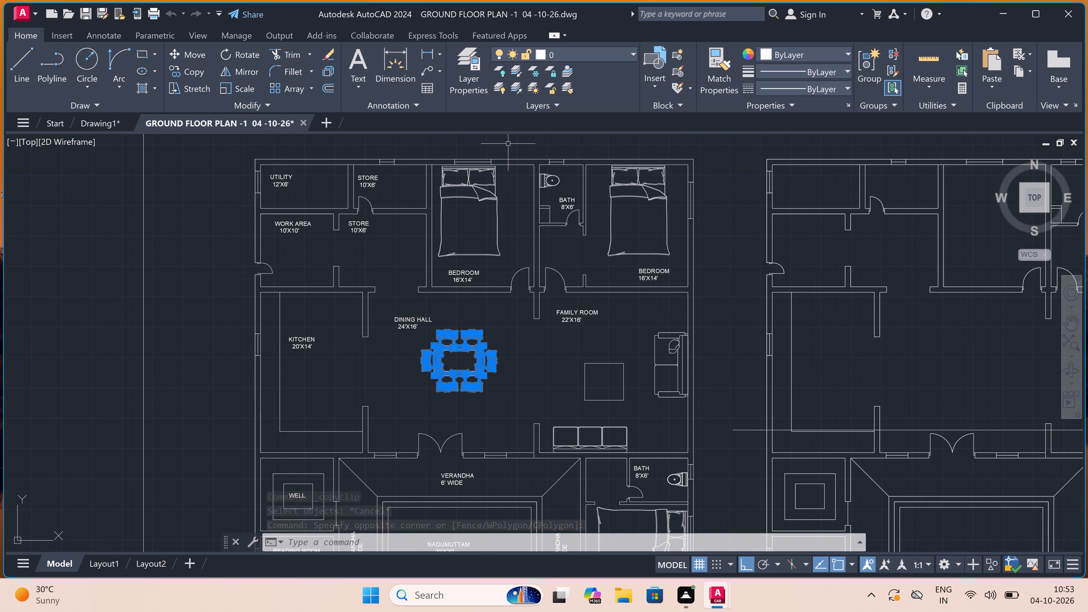
scroll(503, 153, up, 4)
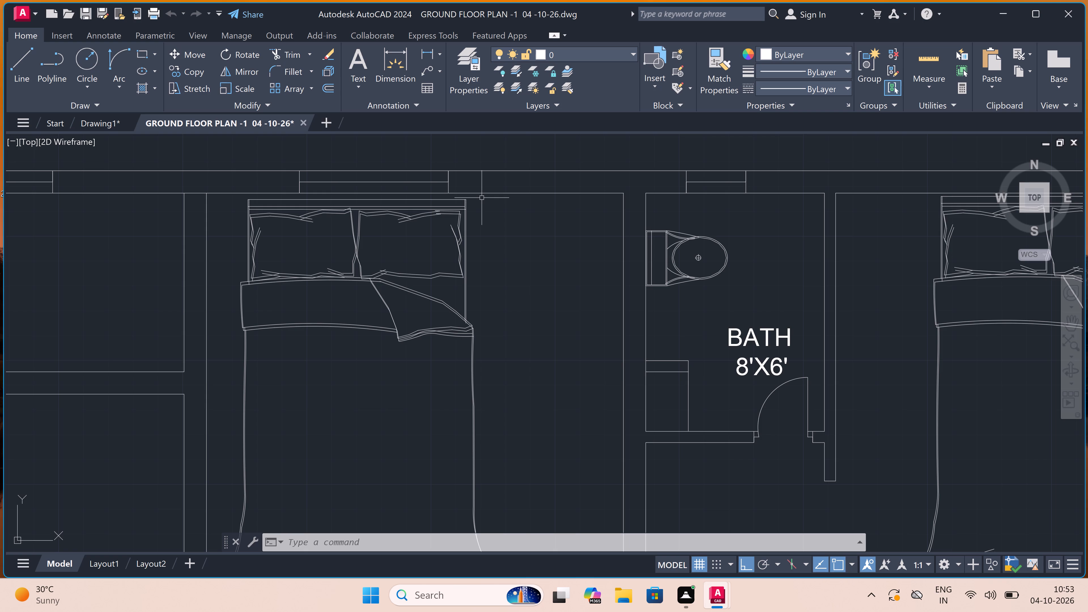
click(496, 198)
scroll(384, 282, down, 3)
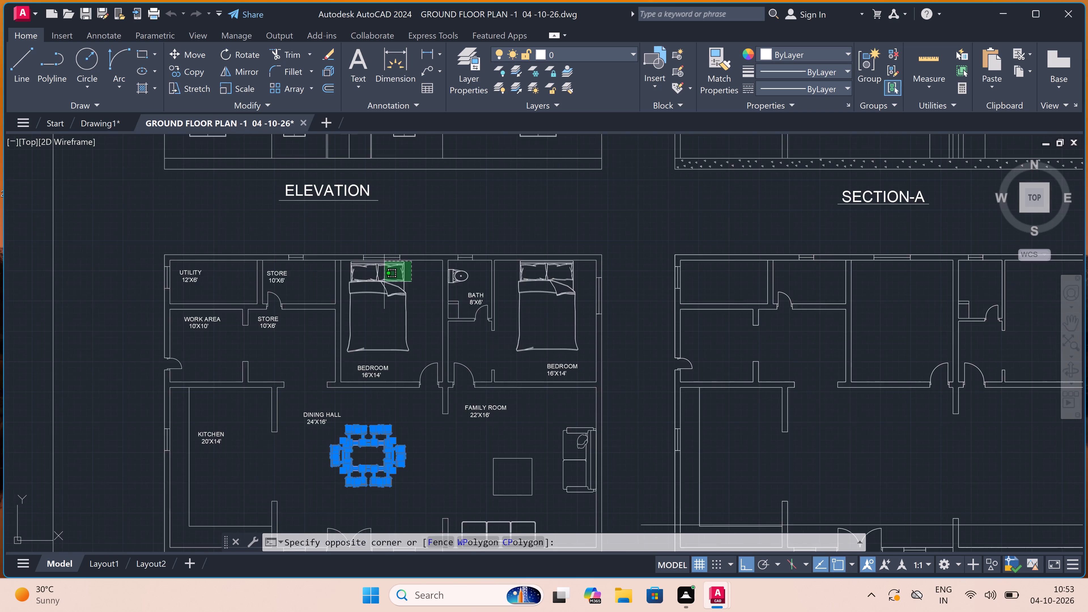
scroll(384, 282, down, 1)
scroll(354, 322, up, 4)
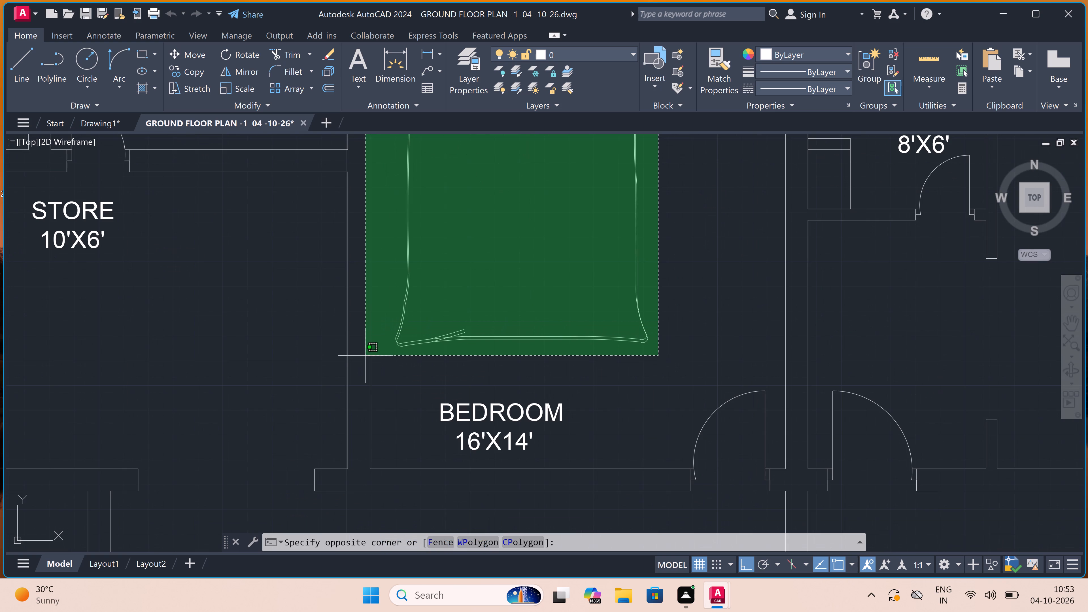
click(377, 357)
scroll(398, 324, down, 2)
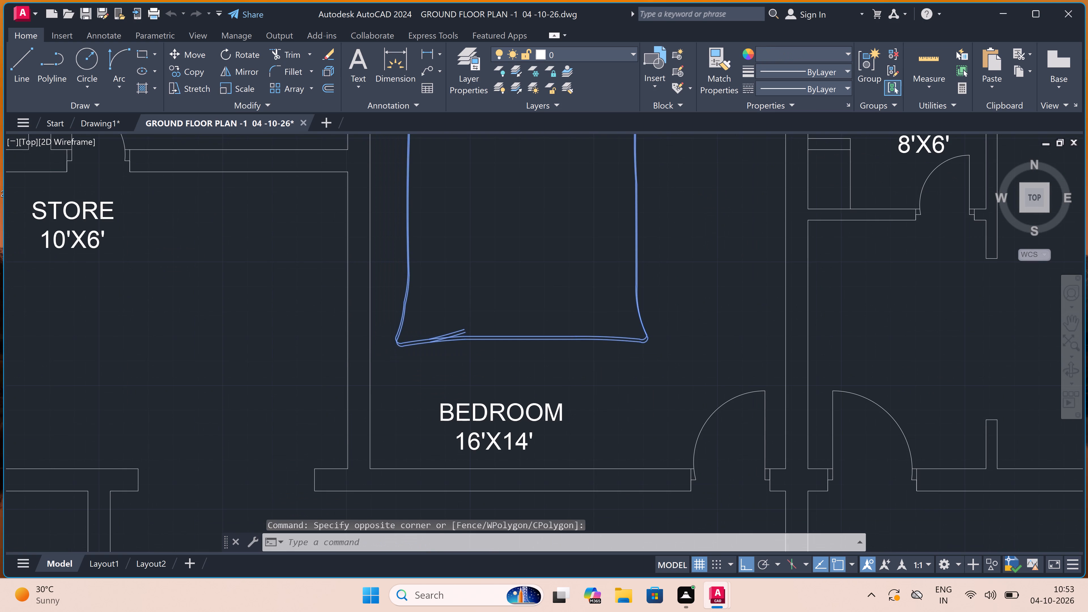
scroll(437, 274, down, 3)
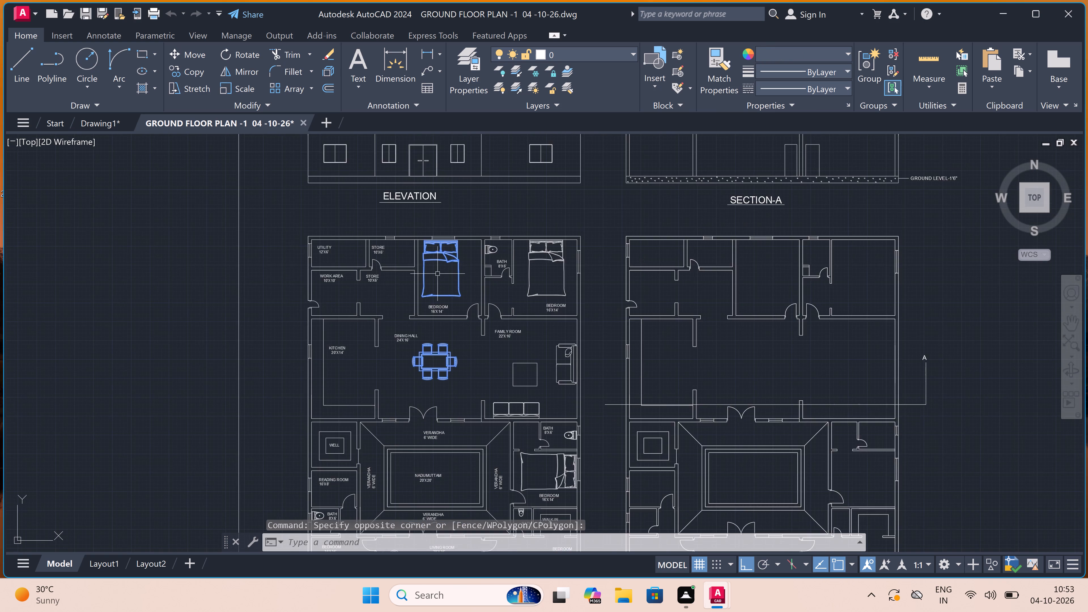
scroll(437, 274, down, 1)
scroll(440, 321, down, 1)
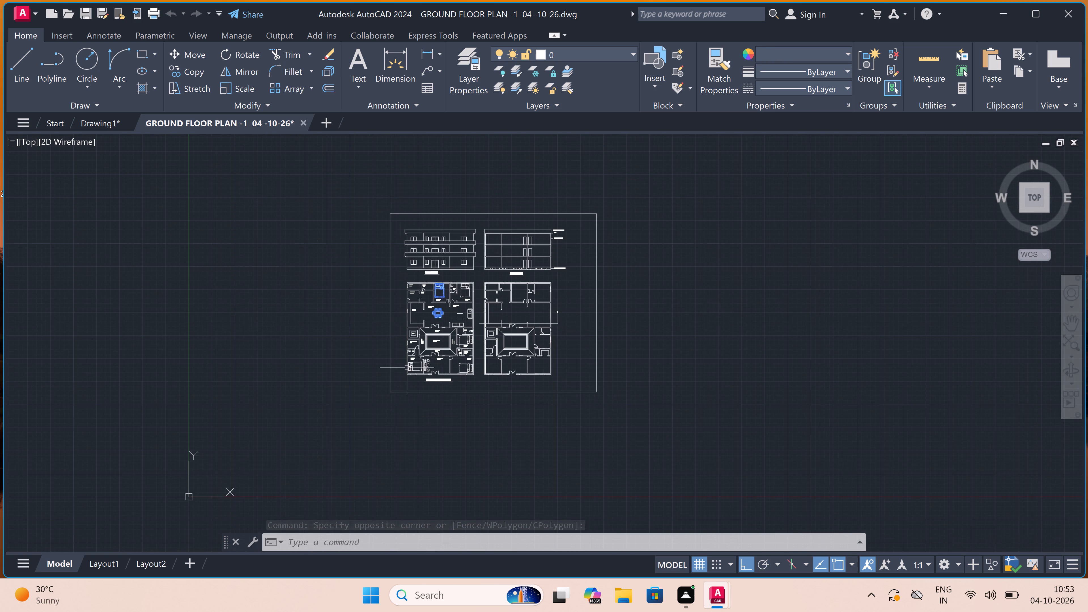
scroll(436, 349, up, 2)
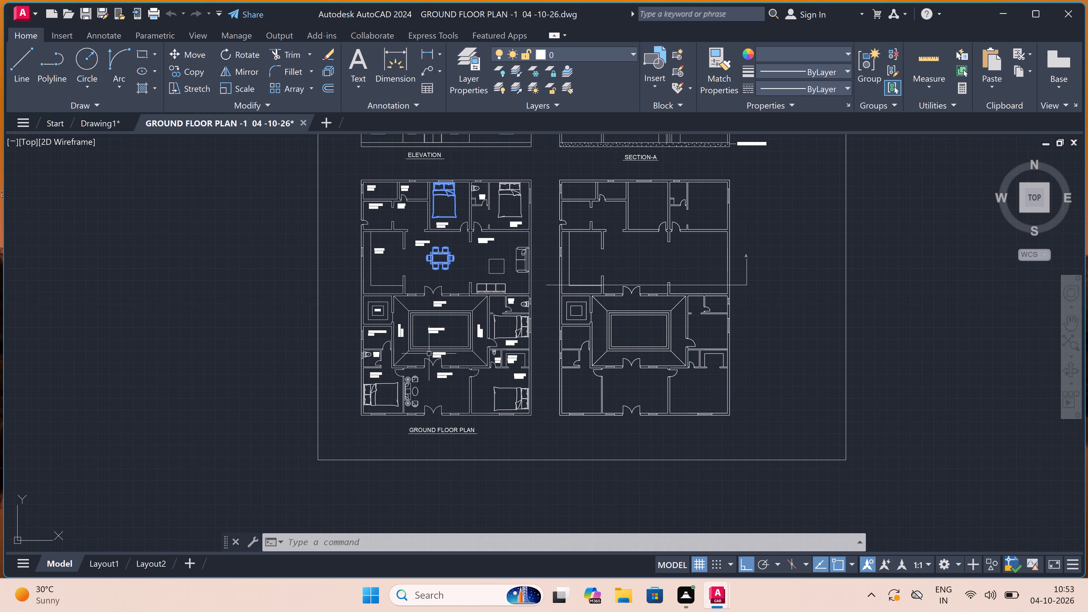
scroll(388, 347, up, 3)
scroll(312, 367, up, 1)
click(306, 376)
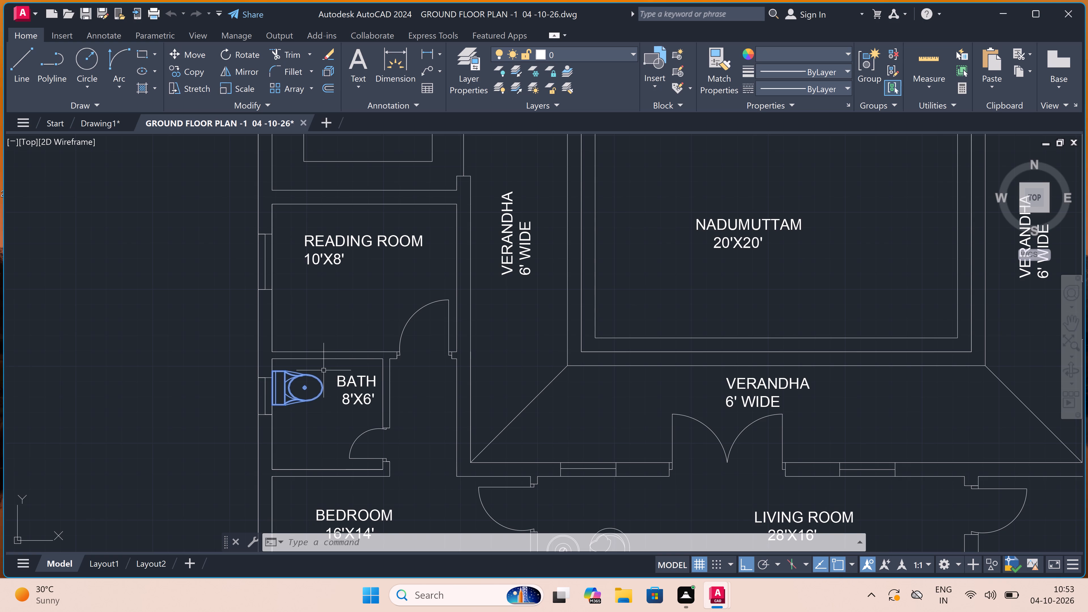
key(ctrl+c)
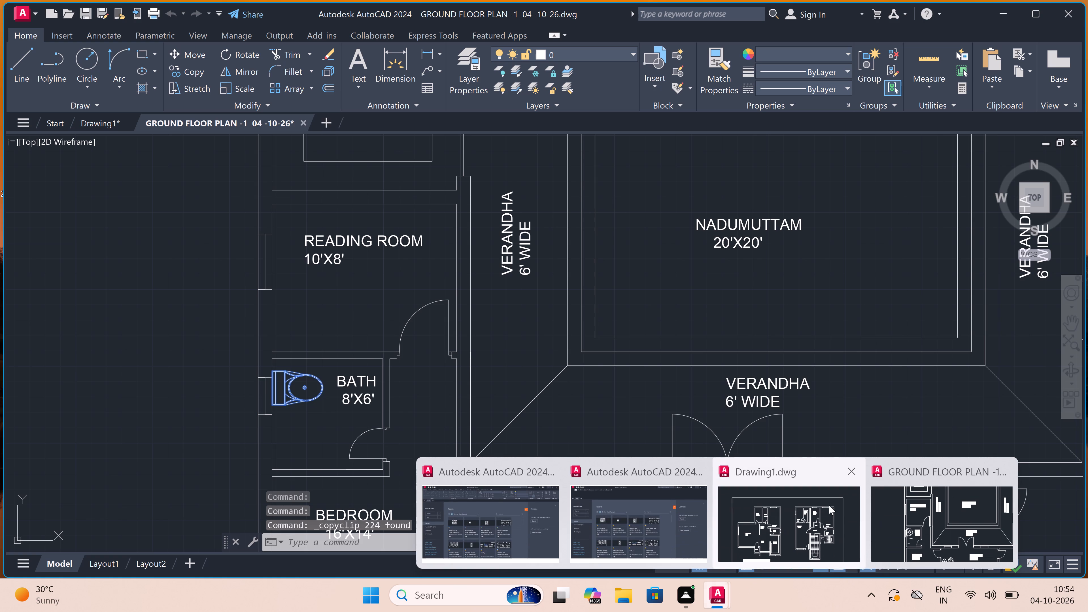
Switch to Drawing1 and paste the copied furniture, with its insertion point in the ground floor living room beside the LIVING ROOM 14'X22' label.
click(802, 520)
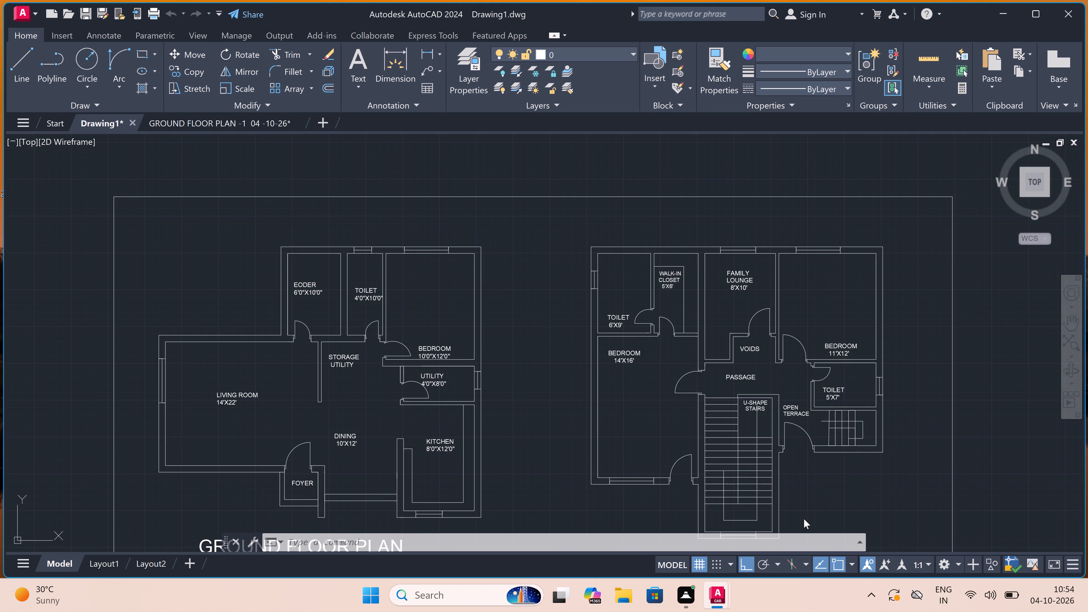
key(ctrl+v)
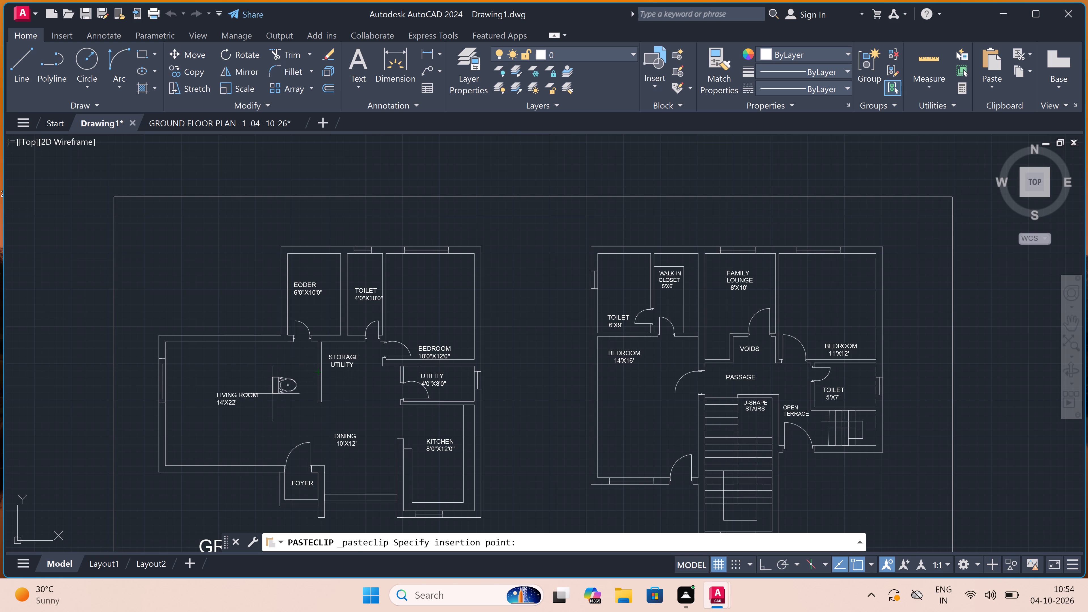
click(272, 394)
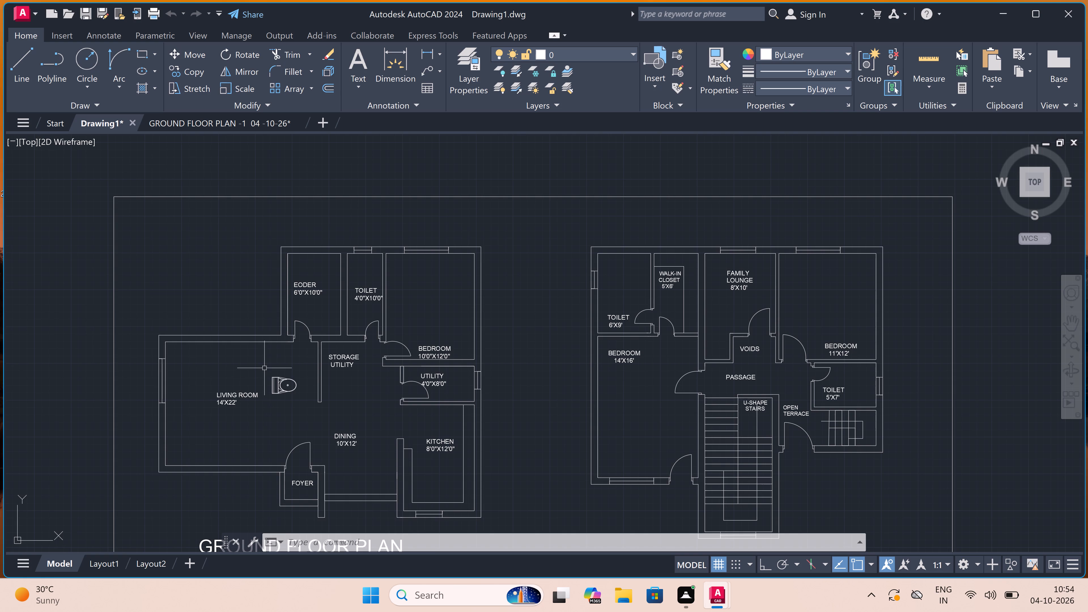
Examine where the pasted toilet, dining set and bed sit relative to the bordered floor plans.
scroll(267, 362, down, 4)
scroll(265, 375, up, 3)
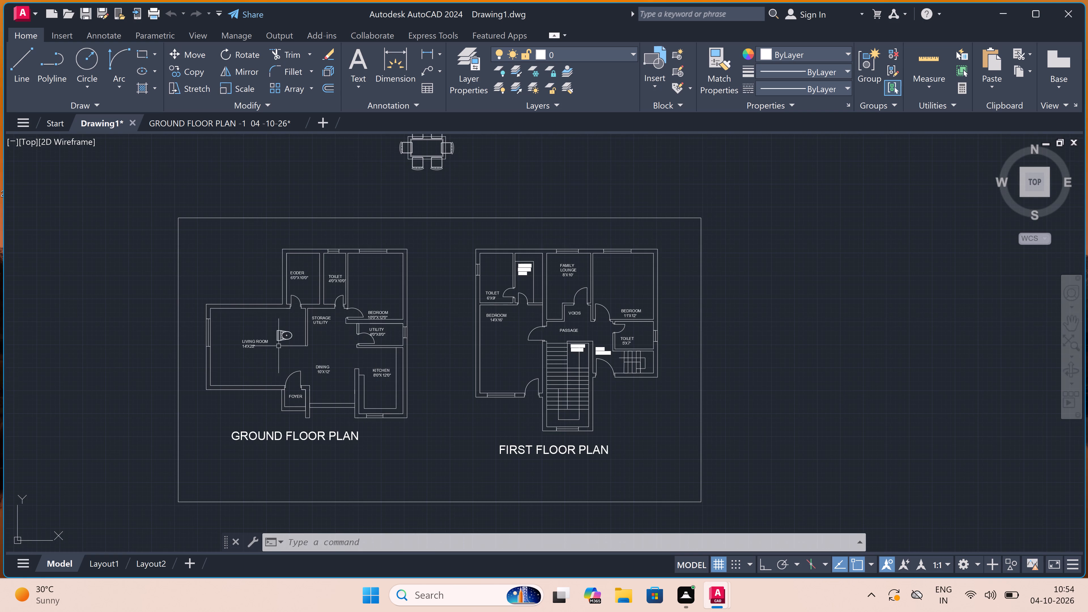
scroll(280, 344, down, 1)
scroll(280, 344, up, 1)
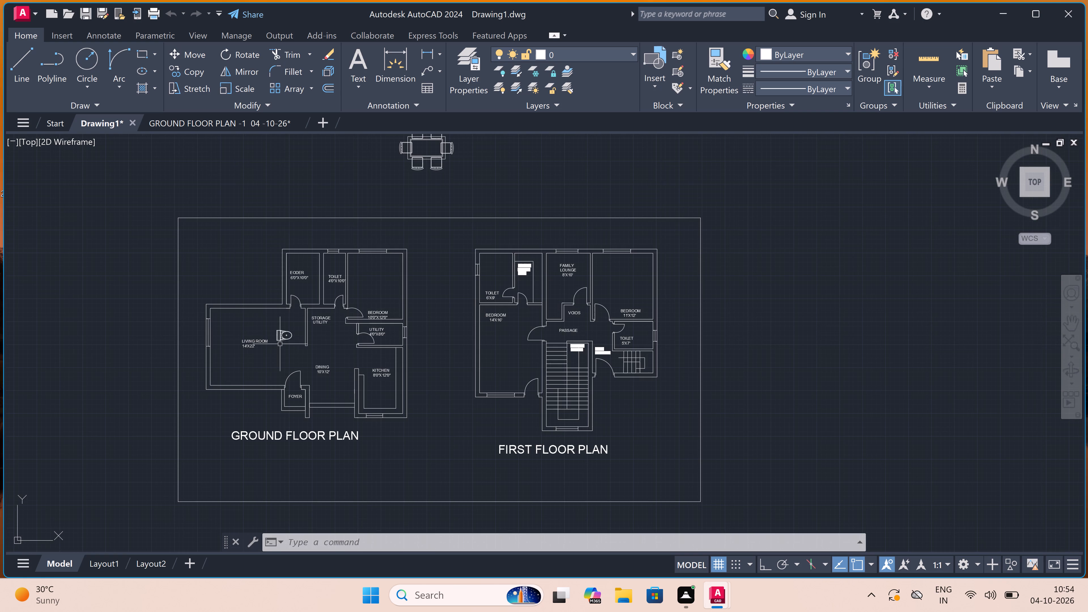
scroll(280, 344, down, 1)
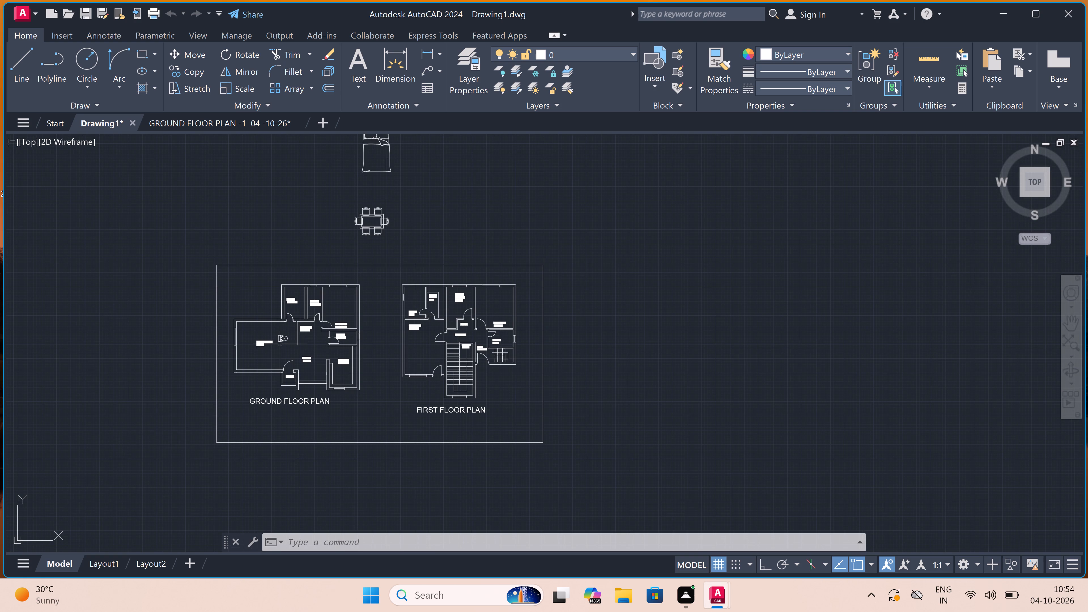
scroll(280, 344, down, 1)
scroll(280, 344, up, 4)
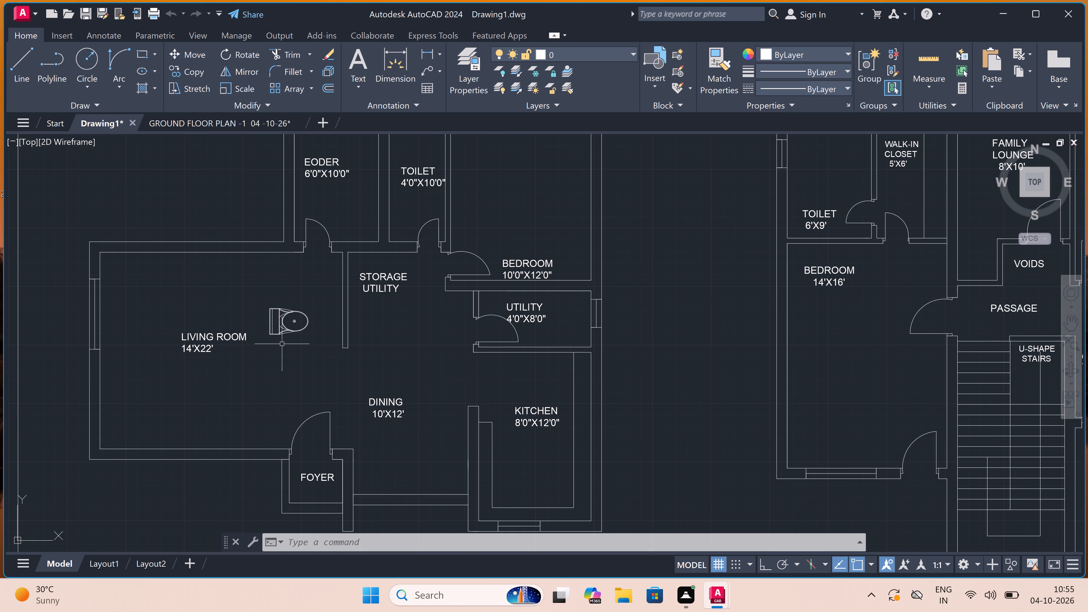
scroll(289, 313, down, 1)
scroll(288, 298, up, 2)
scroll(321, 306, down, 1)
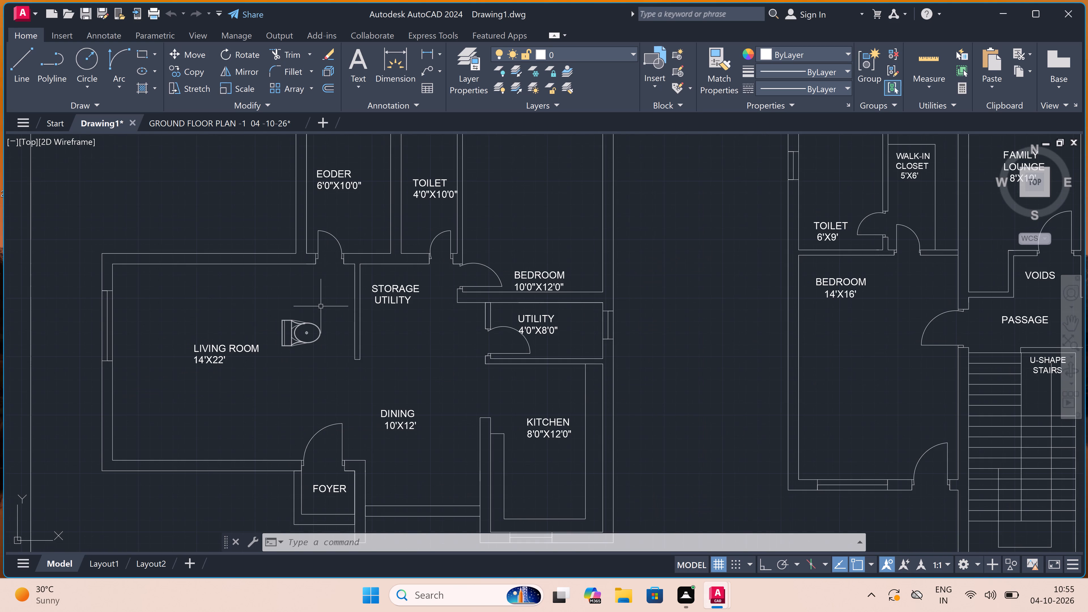
Scale the pasted toilet in the ground floor living room down to roughly half its size, from a base point on the fixture.
scroll(321, 306, up, 1)
click(325, 311)
click(245, 377)
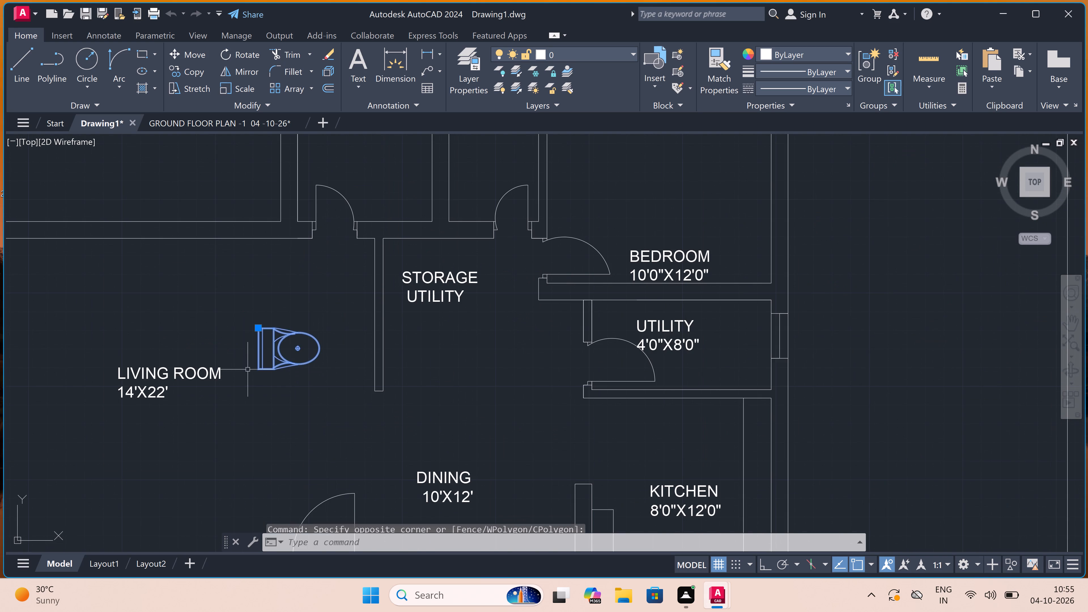
click(233, 83)
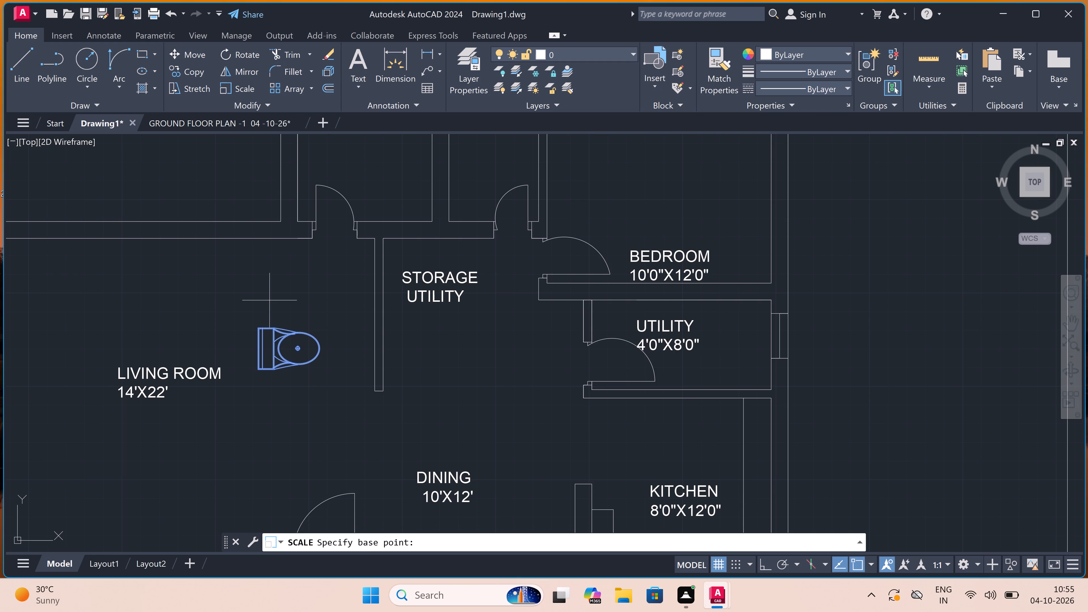
click(221, 86)
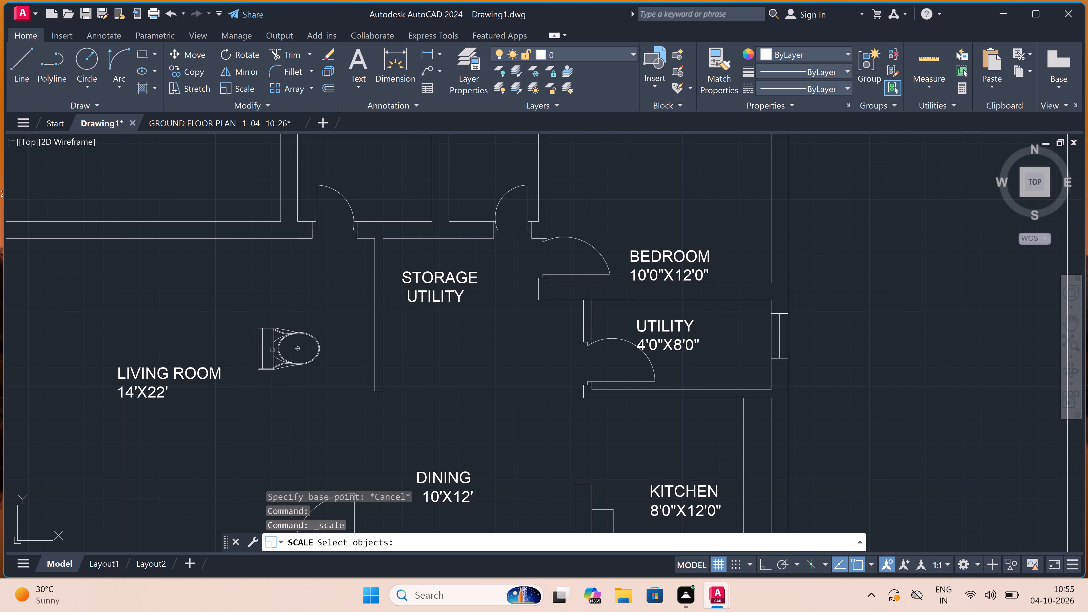
key(Escape)
click(291, 333)
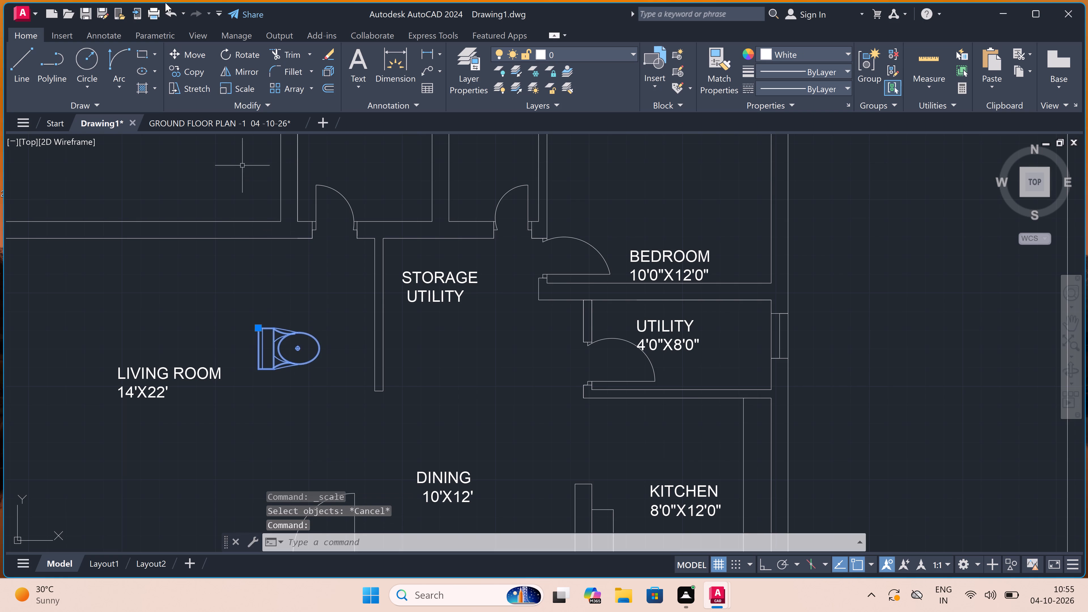
click(224, 85)
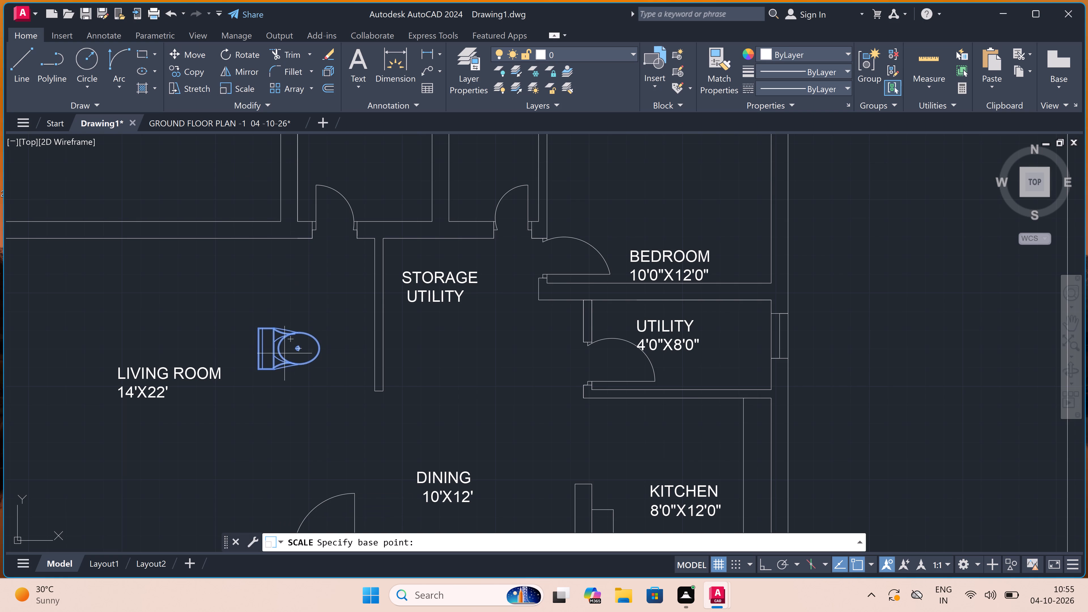
click(278, 345)
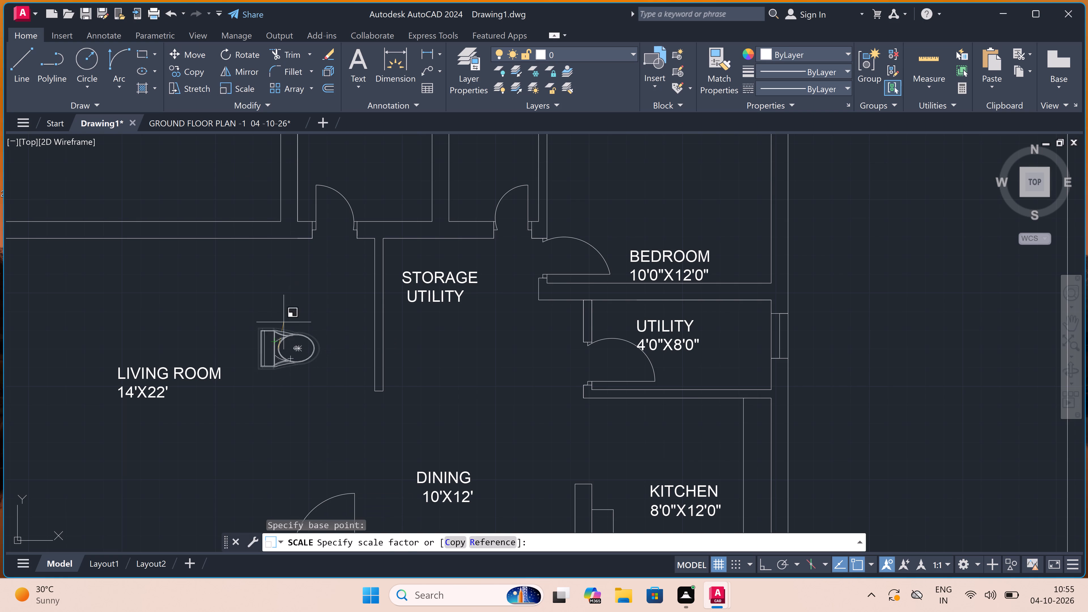
scroll(272, 339, up, 2)
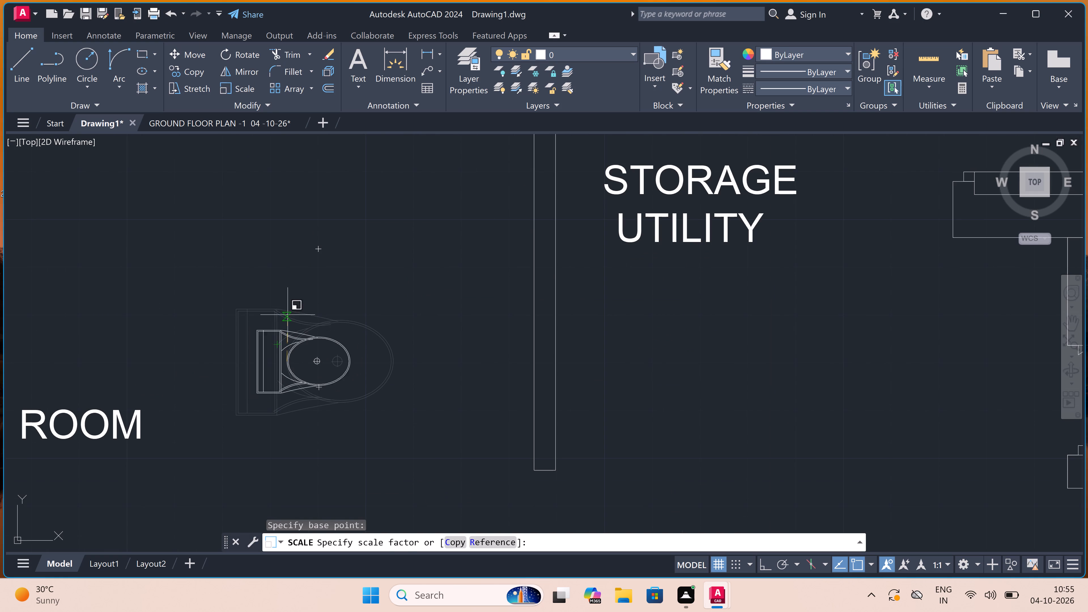
click(286, 320)
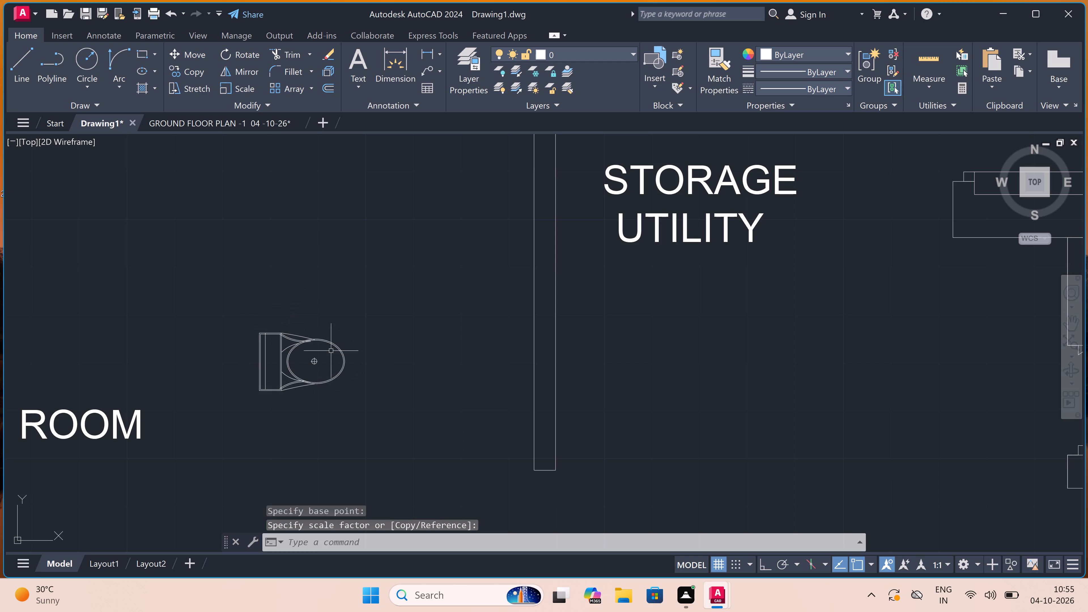
Rotate the living room toilet to 270° about the midpoint of its tank's back edge, with Ortho on.
click(332, 346)
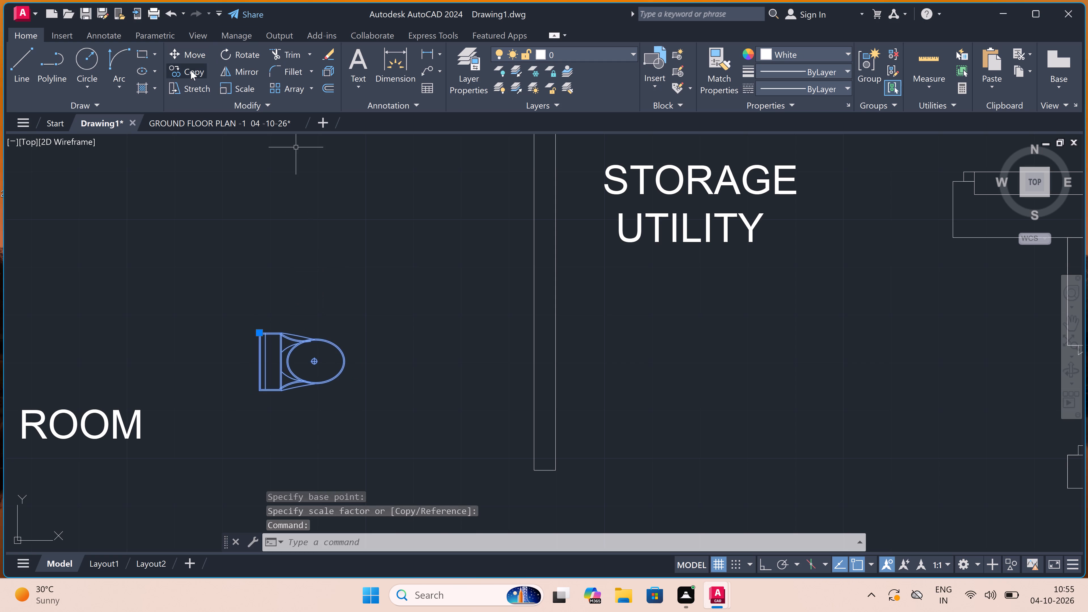
click(228, 53)
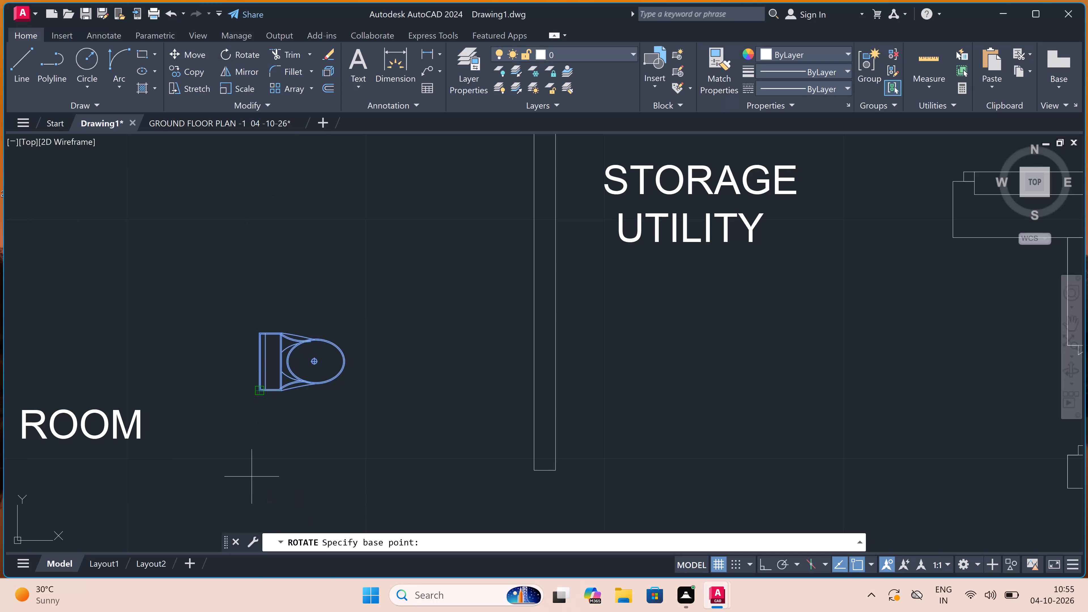
click(258, 362)
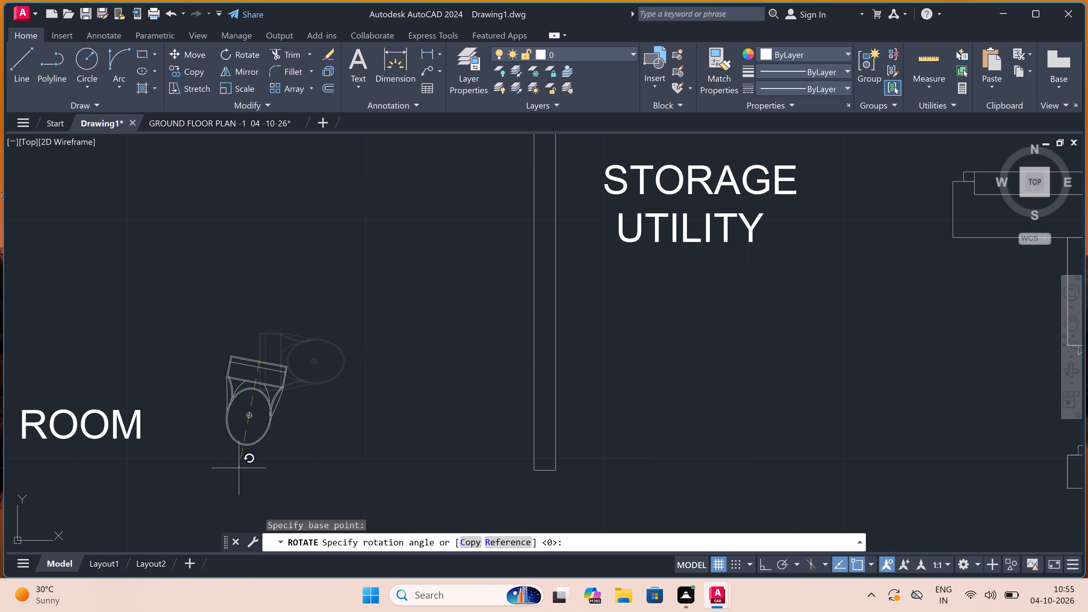
key(F9)
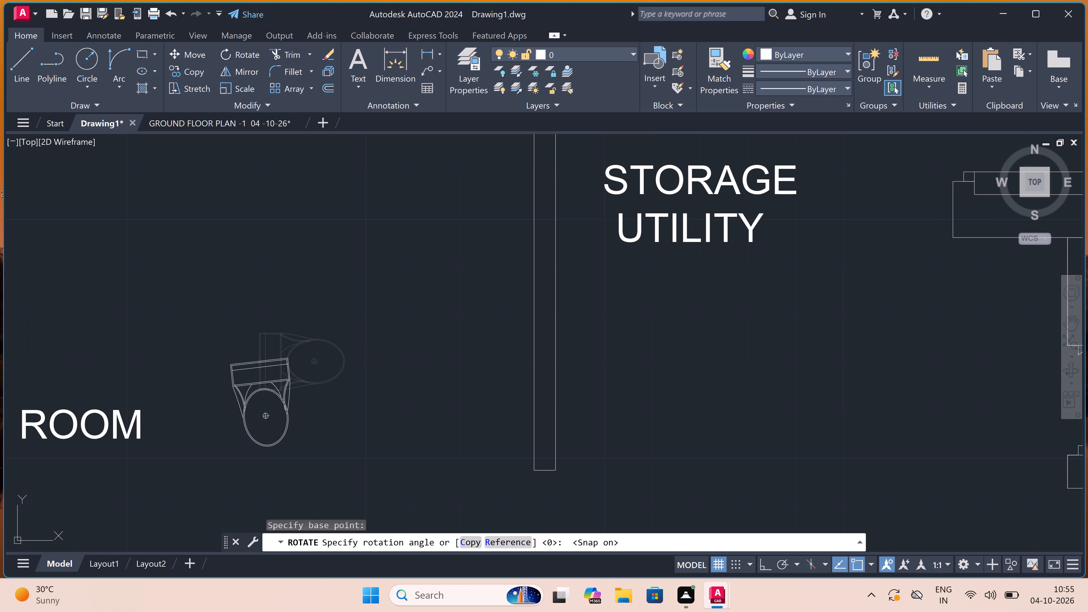
key(F9)
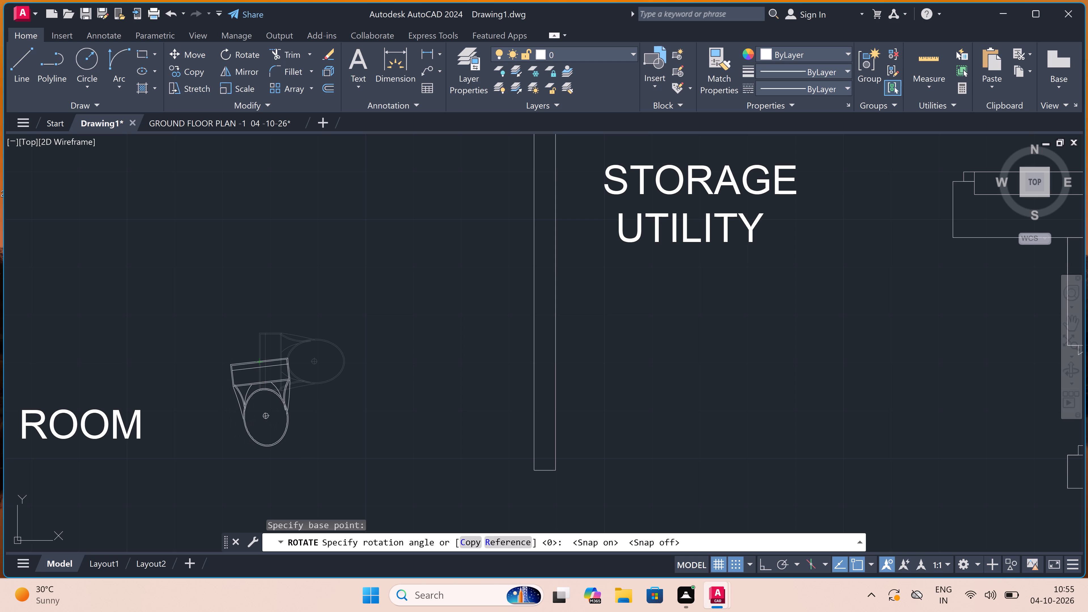
key(F8)
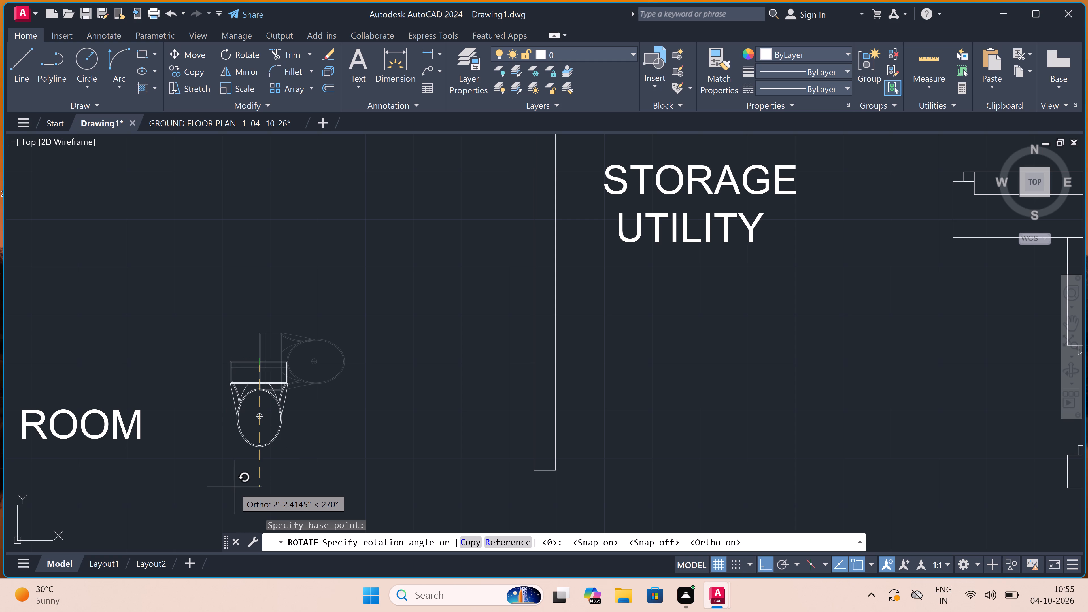
double_click(235, 483)
Copy the toilet by its tank's back midpoint into the ground floor 4'0"X10'0" TOILET, against the window wall, with Ortho off.
click(256, 387)
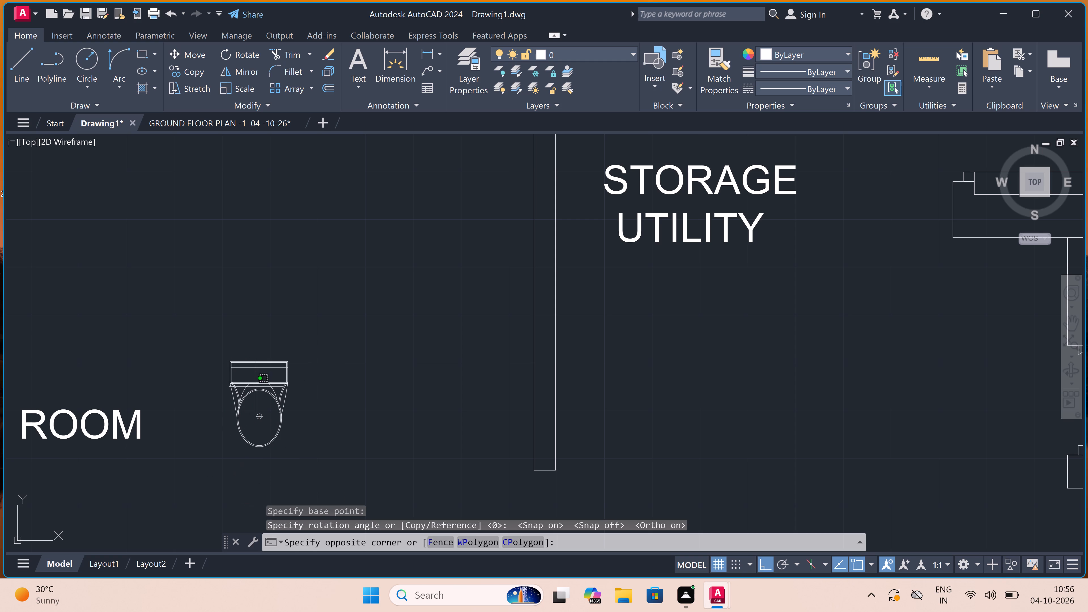
click(227, 414)
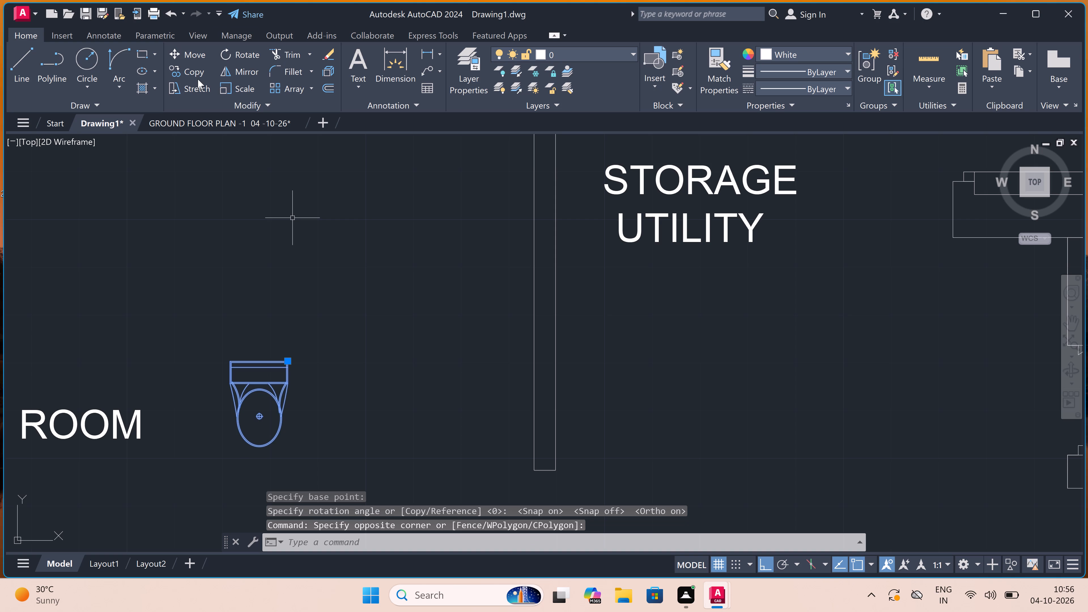
click(193, 69)
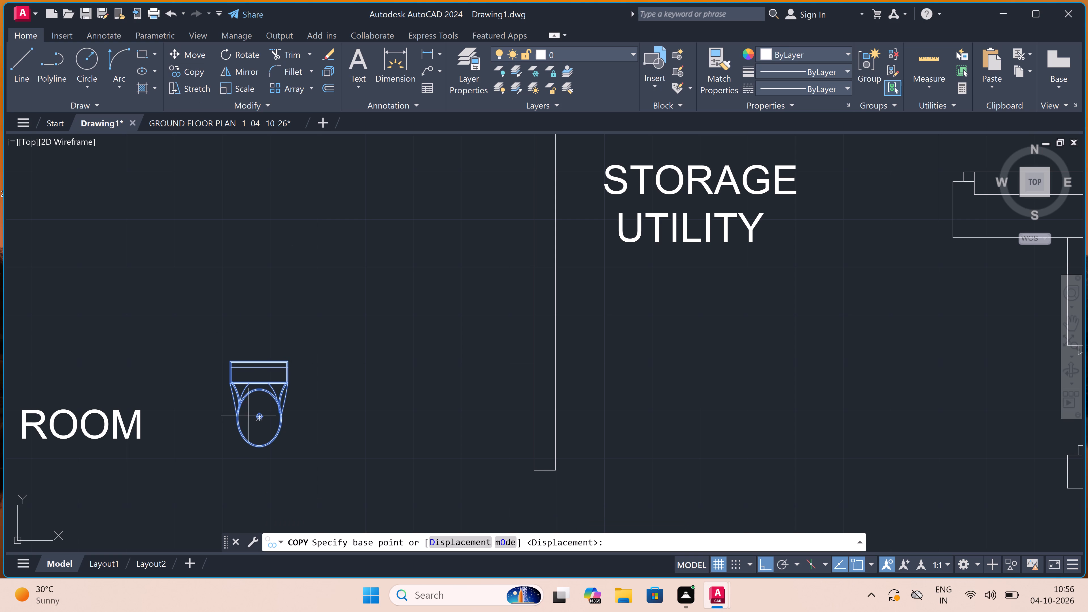
click(258, 364)
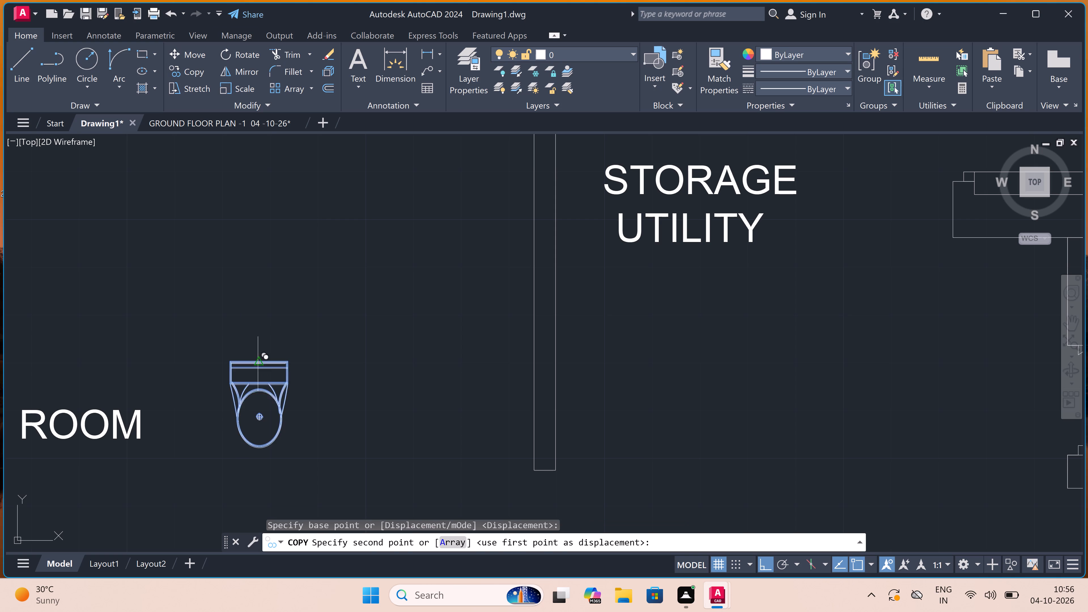
scroll(276, 312, down, 2)
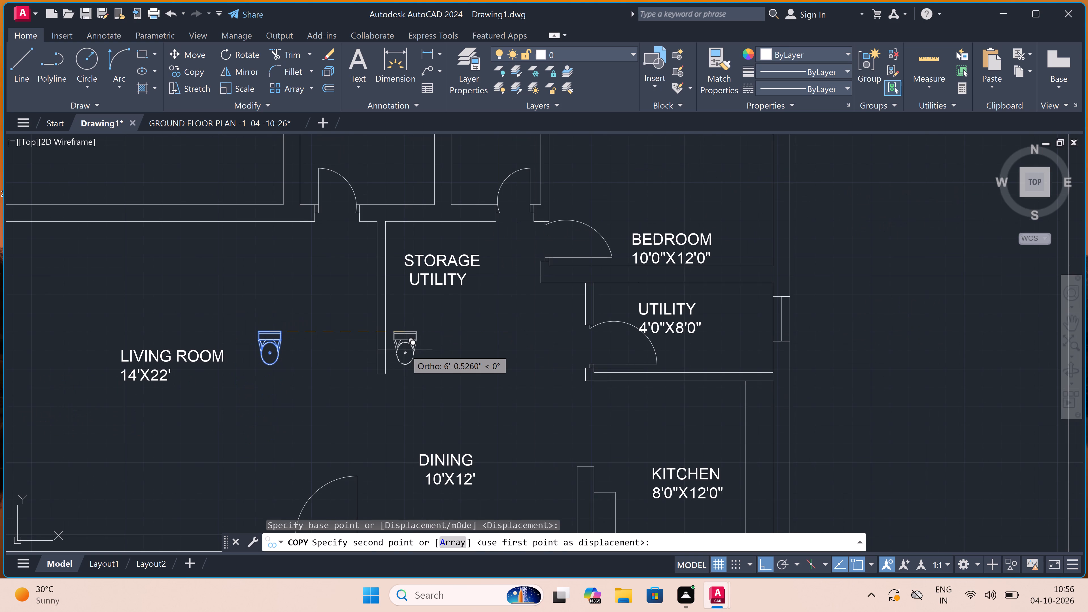
key(F8)
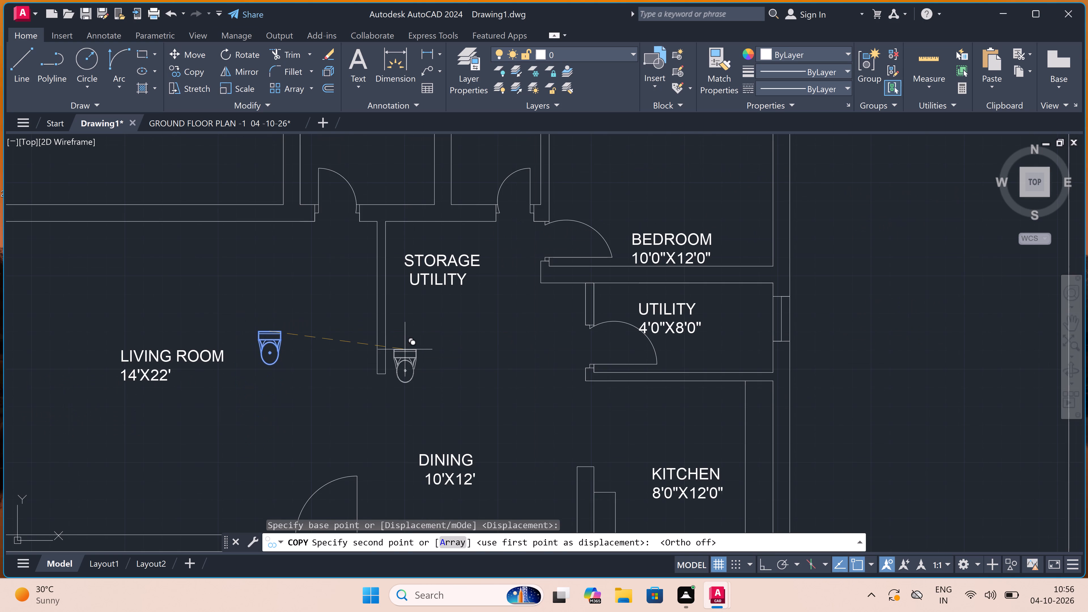
scroll(406, 349, down, 2)
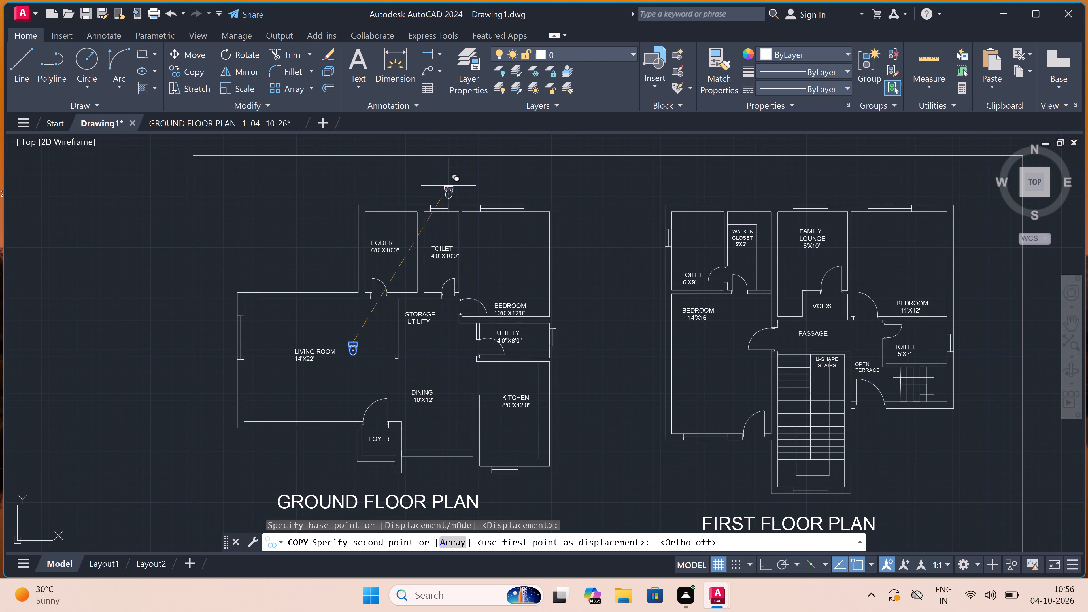
scroll(450, 202, up, 3)
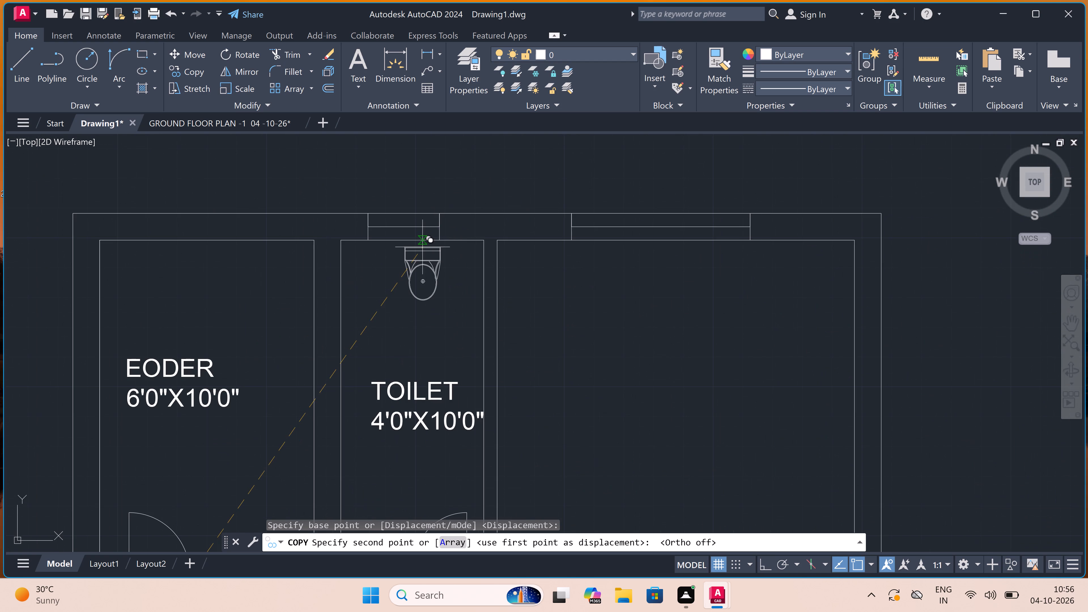
click(422, 244)
Place further copies of the toilet in the first floor 6'X9' TOILET and 5'X7' TOILET, and end the copying.
scroll(384, 273, down, 4)
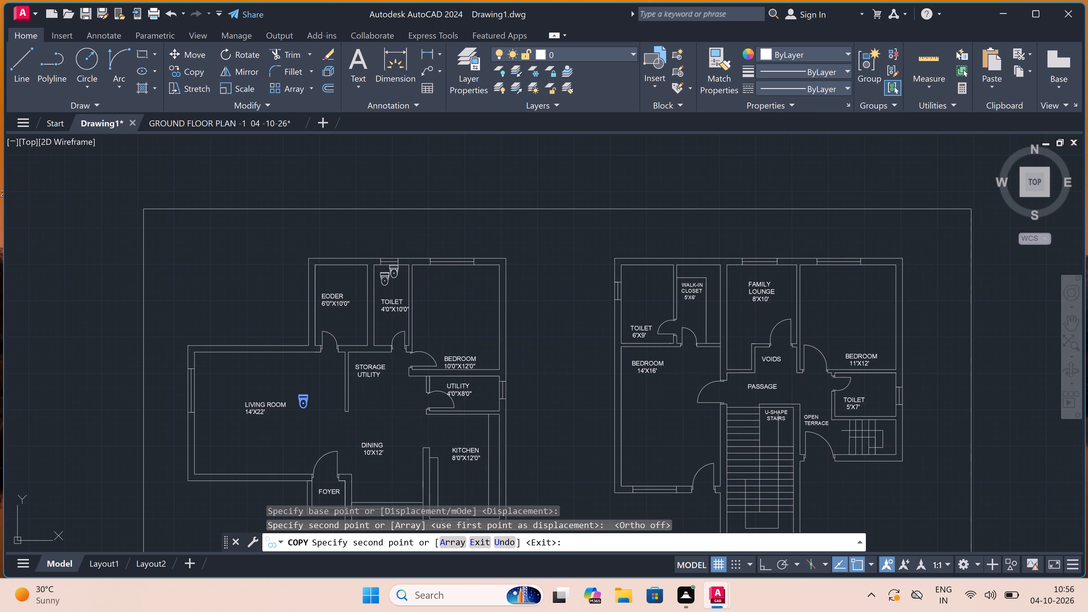
scroll(565, 294, up, 3)
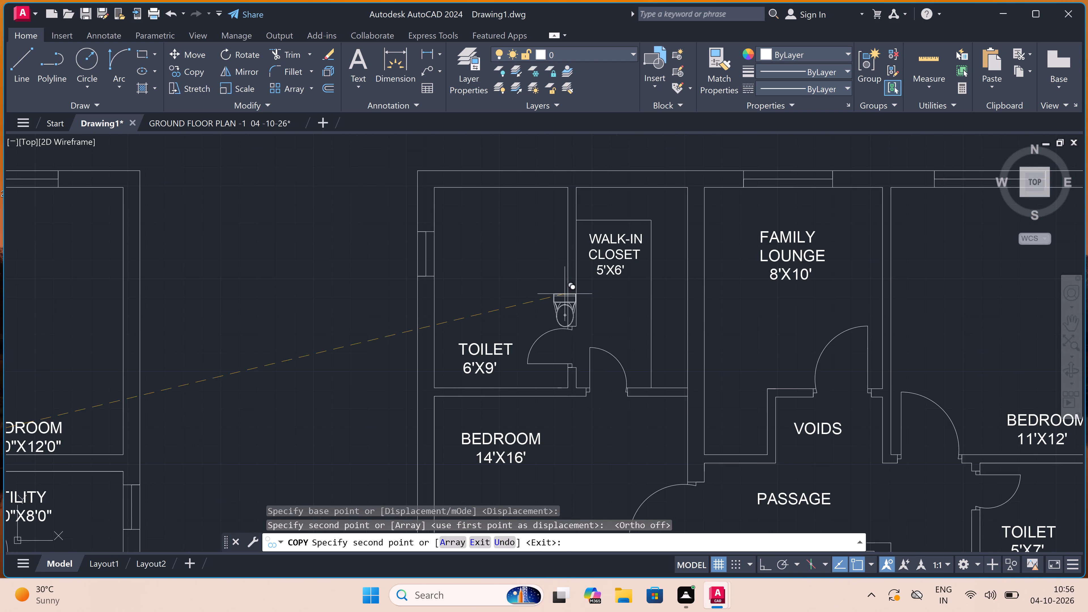
click(493, 237)
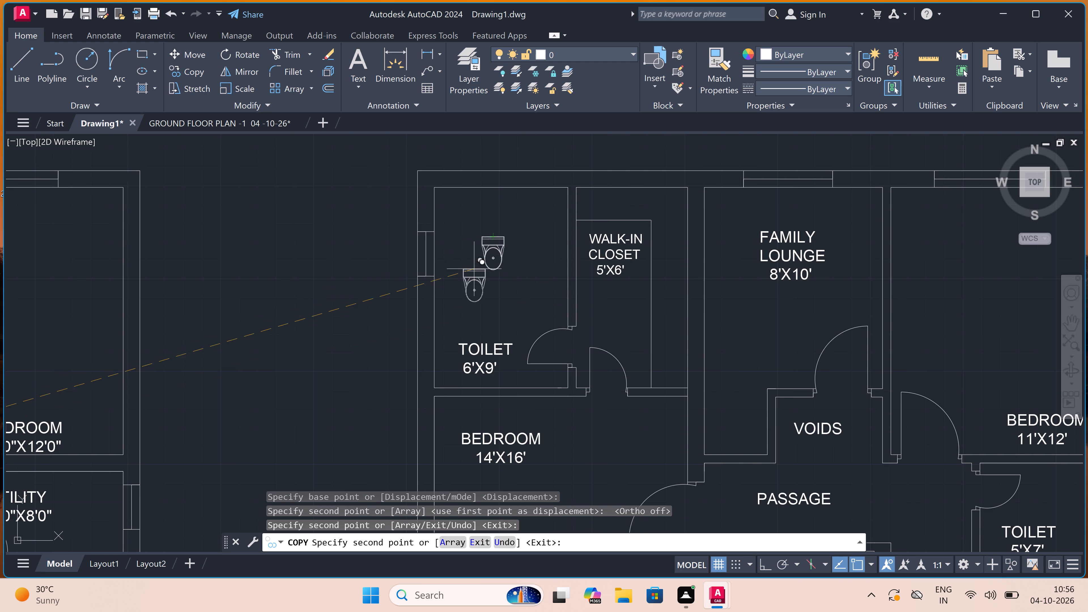
scroll(474, 269, down, 3)
scroll(618, 335, up, 3)
click(636, 312)
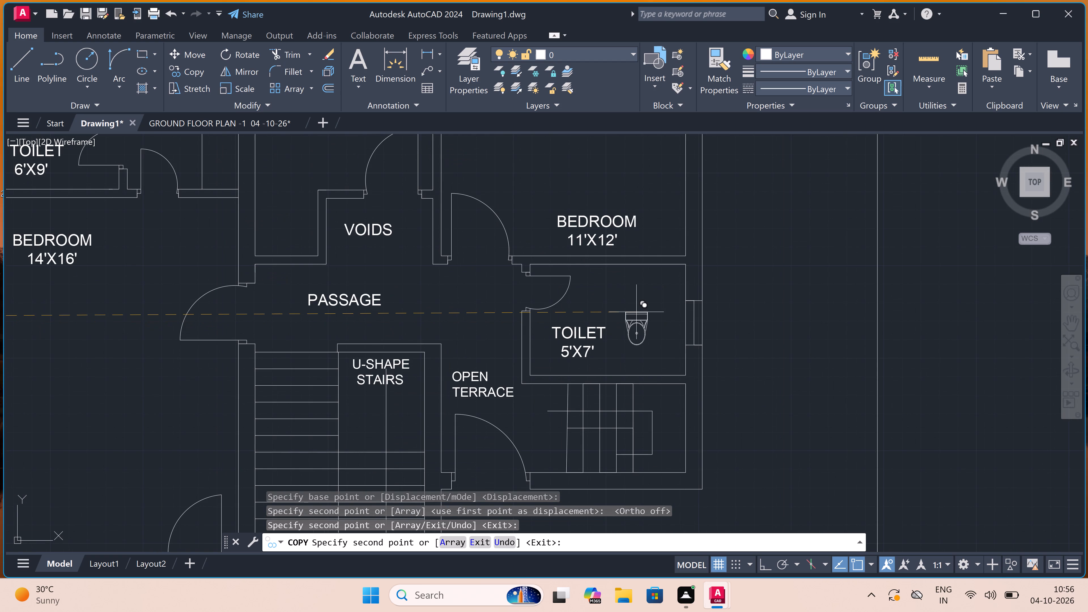
key(Escape)
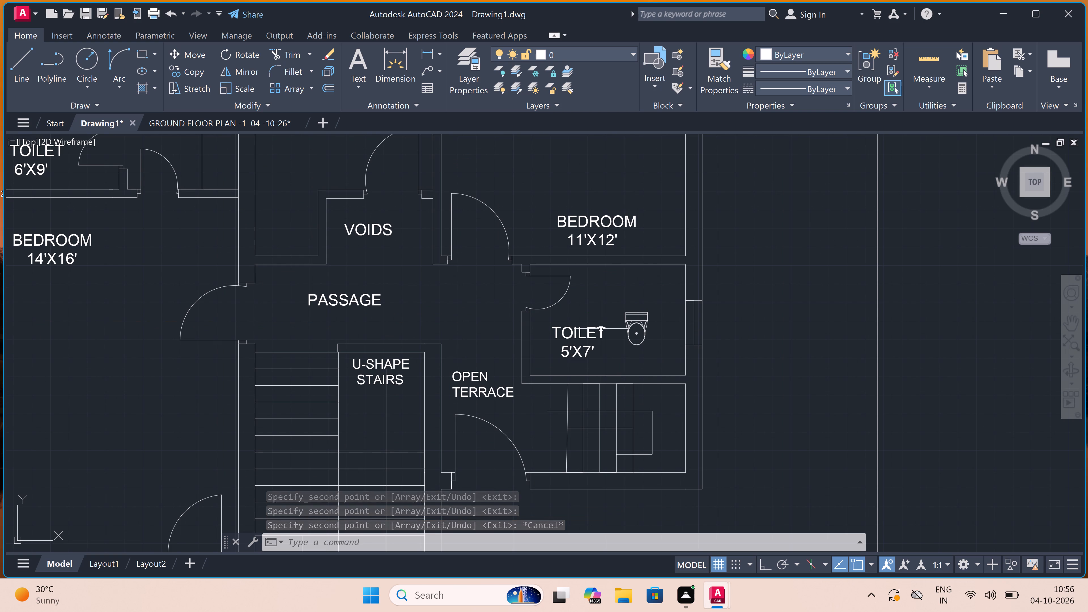
Rotate the toilet fixture in the first floor 5'X7' TOILET to 270° about its bowl centre, with Ortho on.
scroll(640, 319, up, 1)
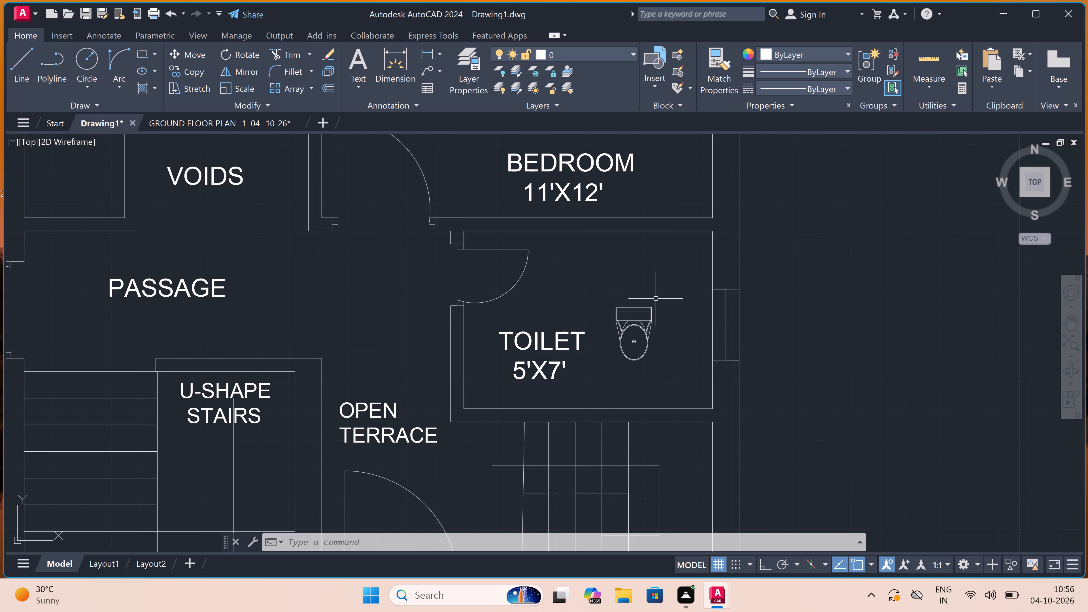
scroll(643, 308, up, 1)
click(643, 308)
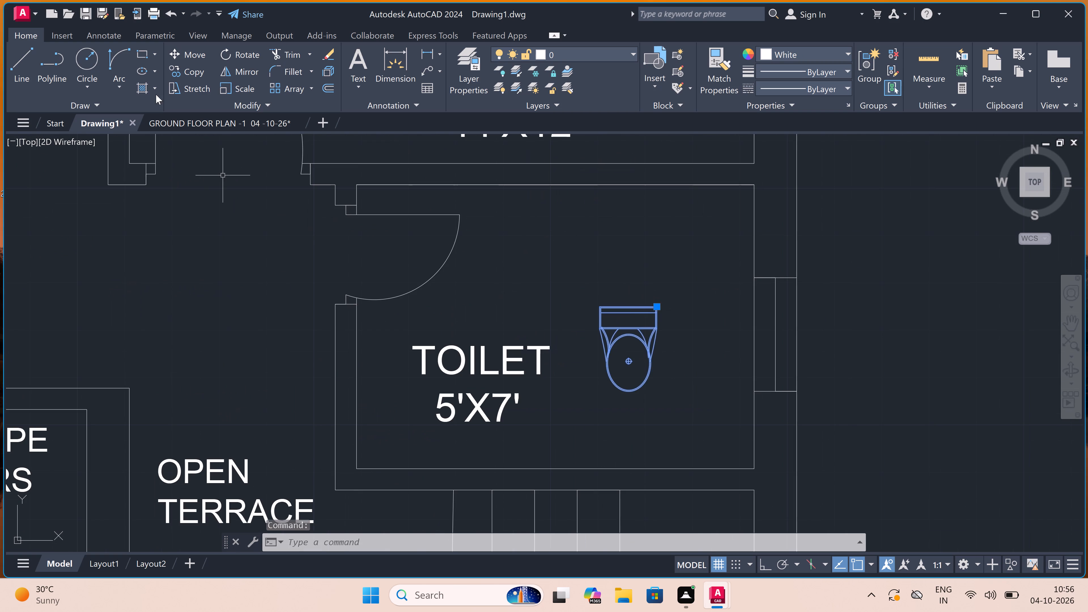
click(237, 51)
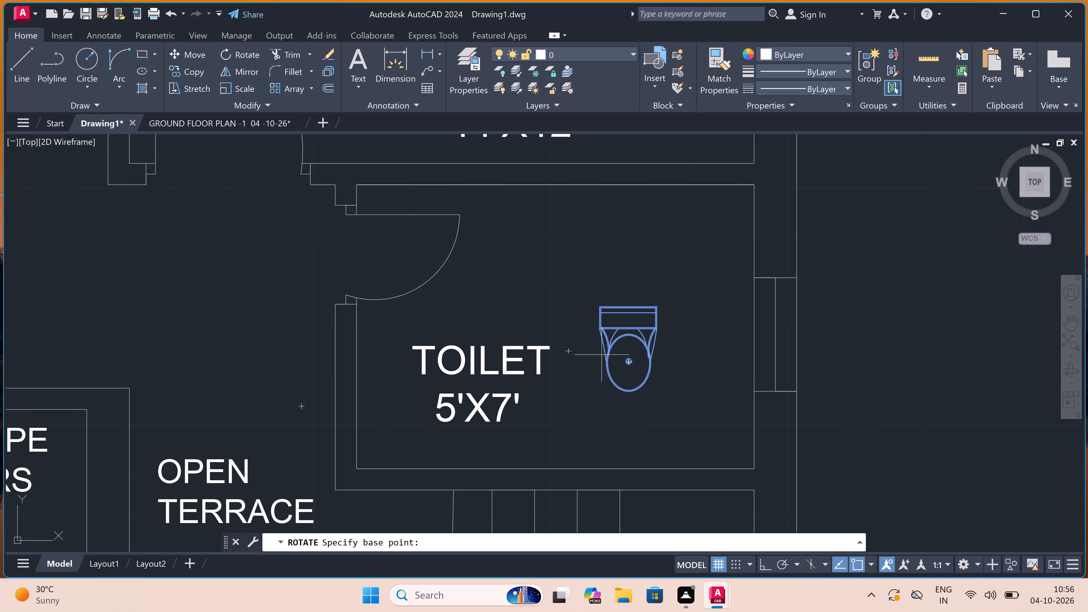
click(633, 365)
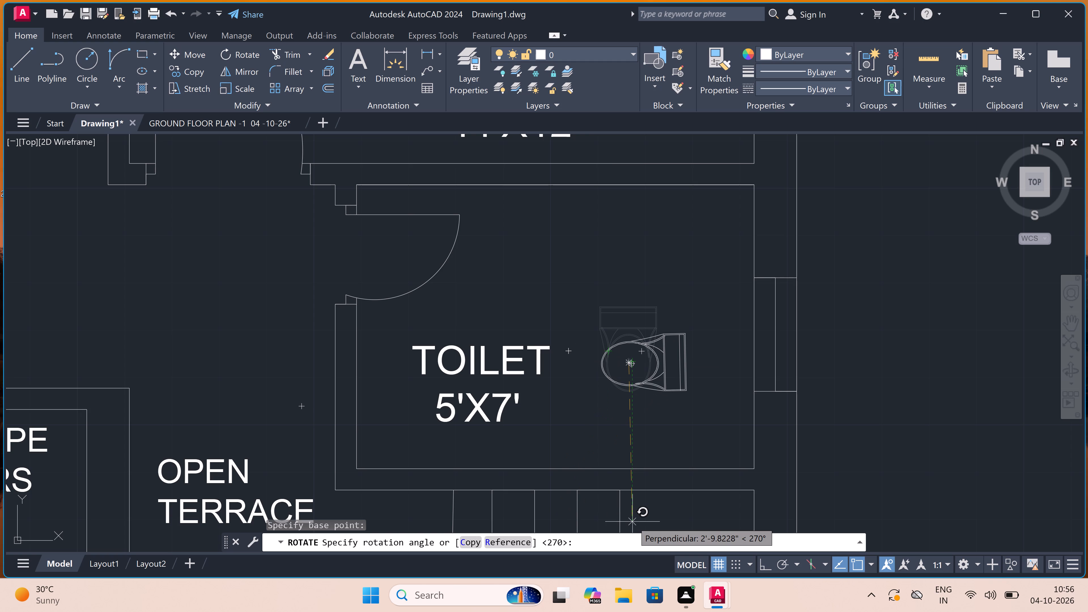
key(F8)
click(633, 431)
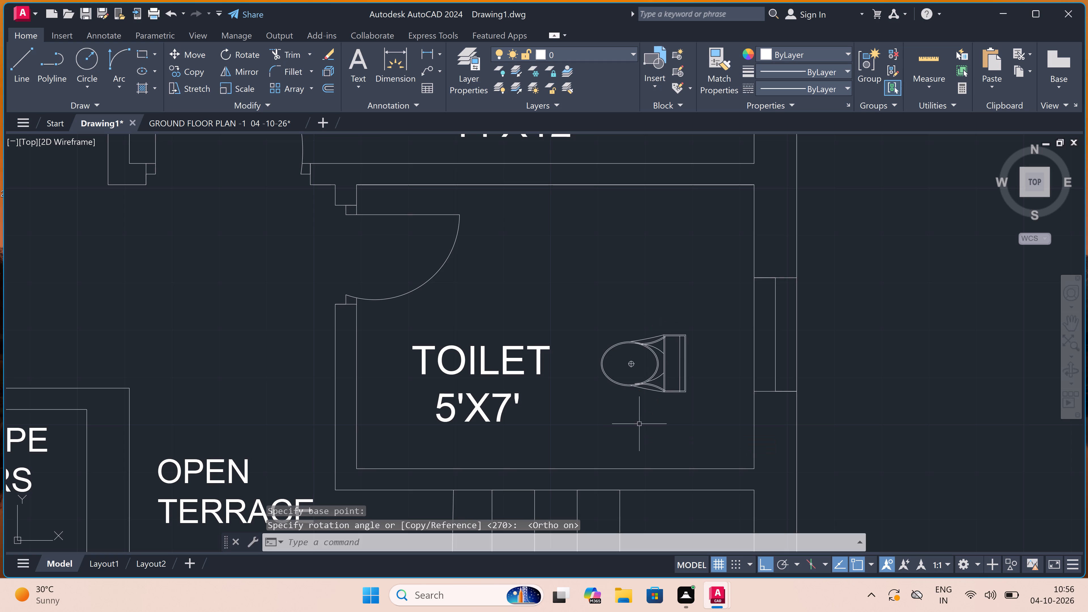
Move the rotated toilet by its tank's back midpoint against the window wall of the 5'X7' TOILET, with Ortho off.
click(659, 384)
click(598, 392)
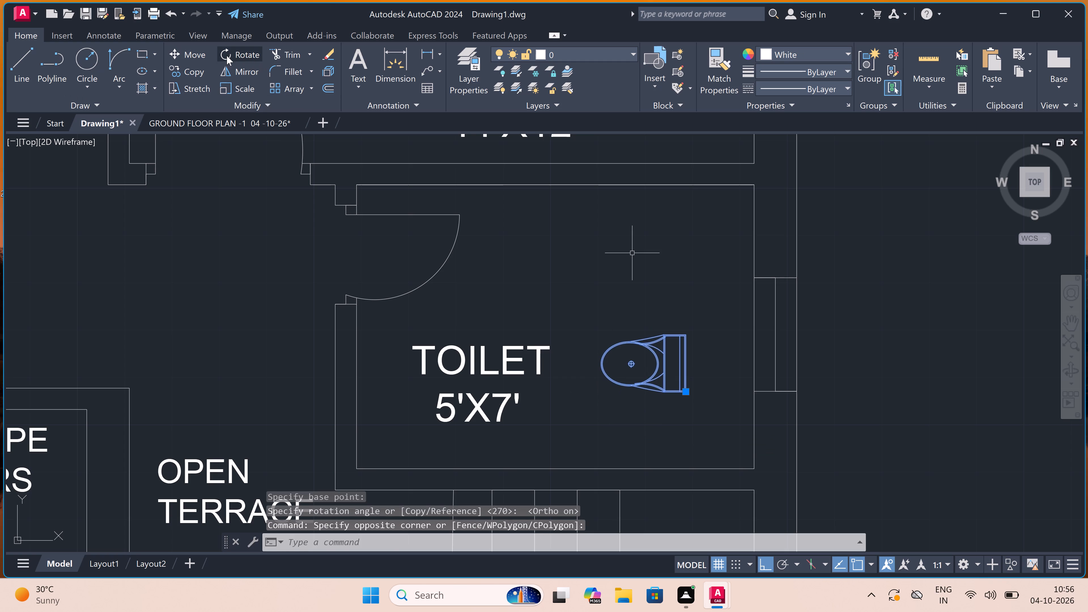
click(193, 53)
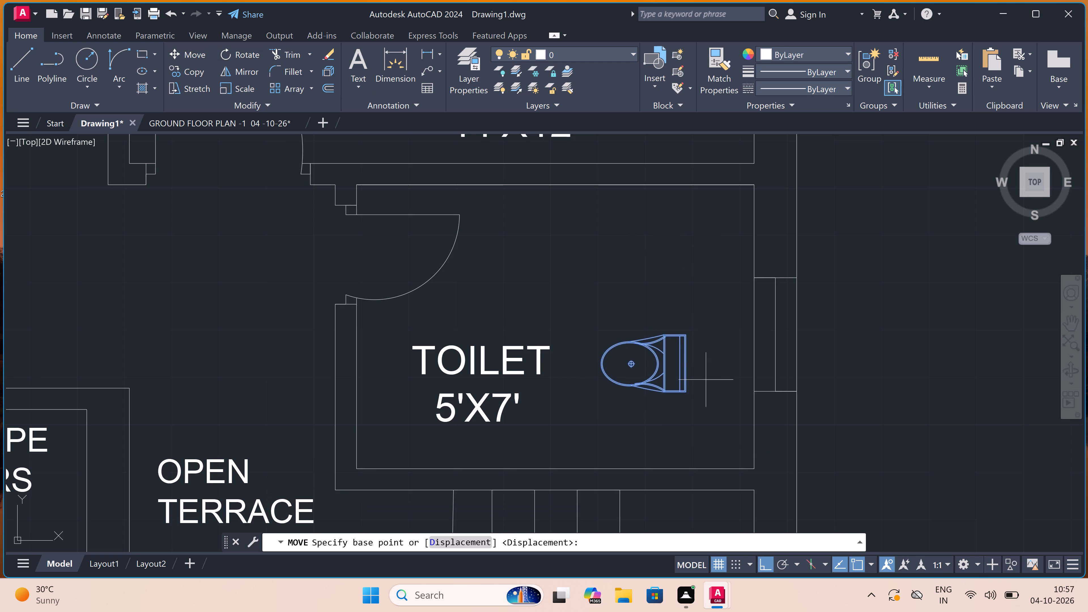
click(684, 367)
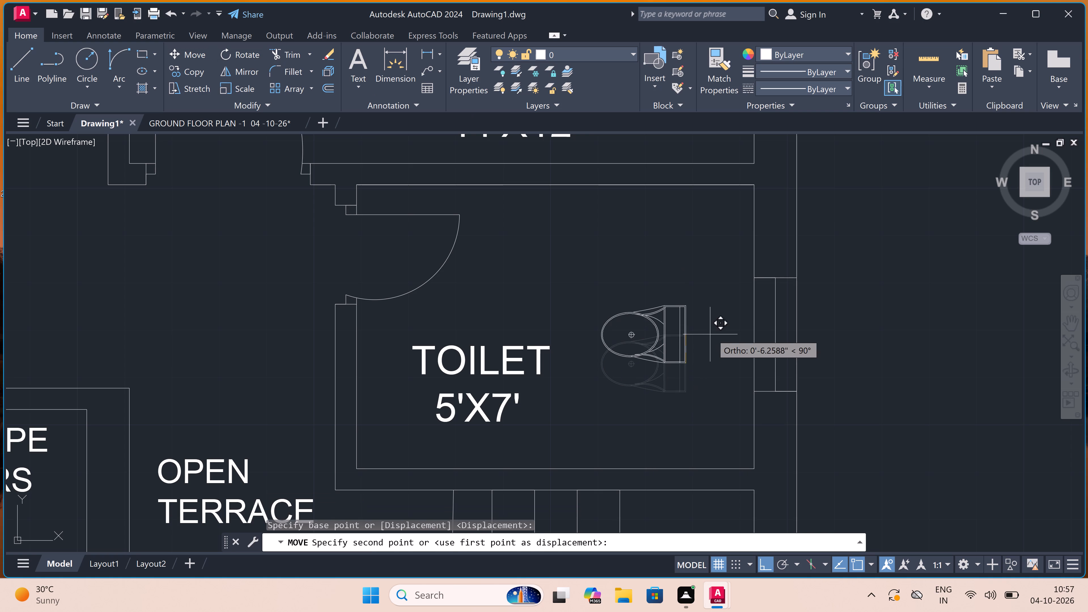
key(F8)
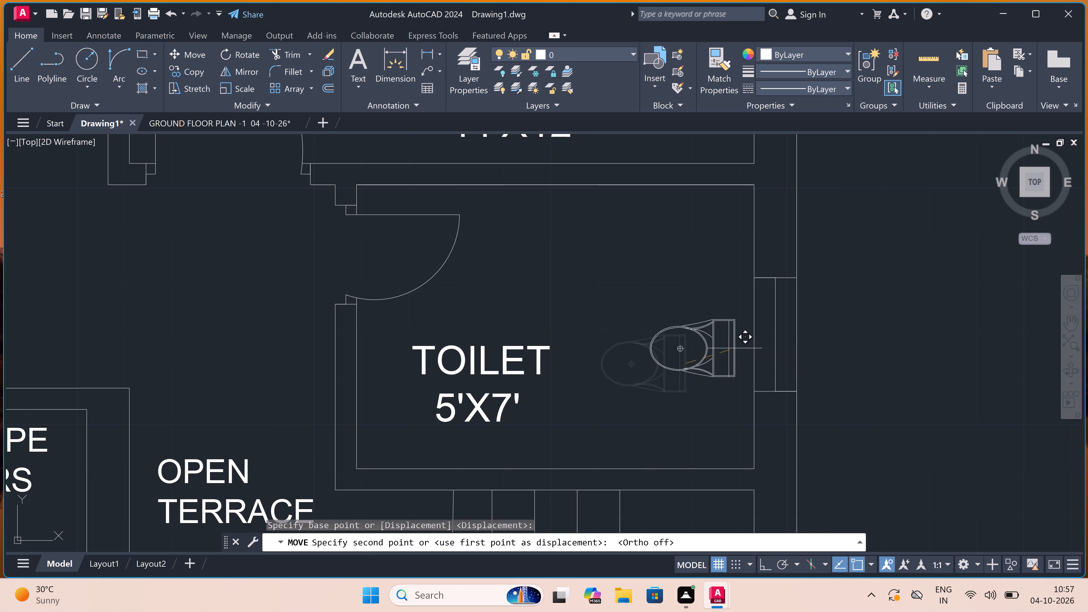
click(751, 354)
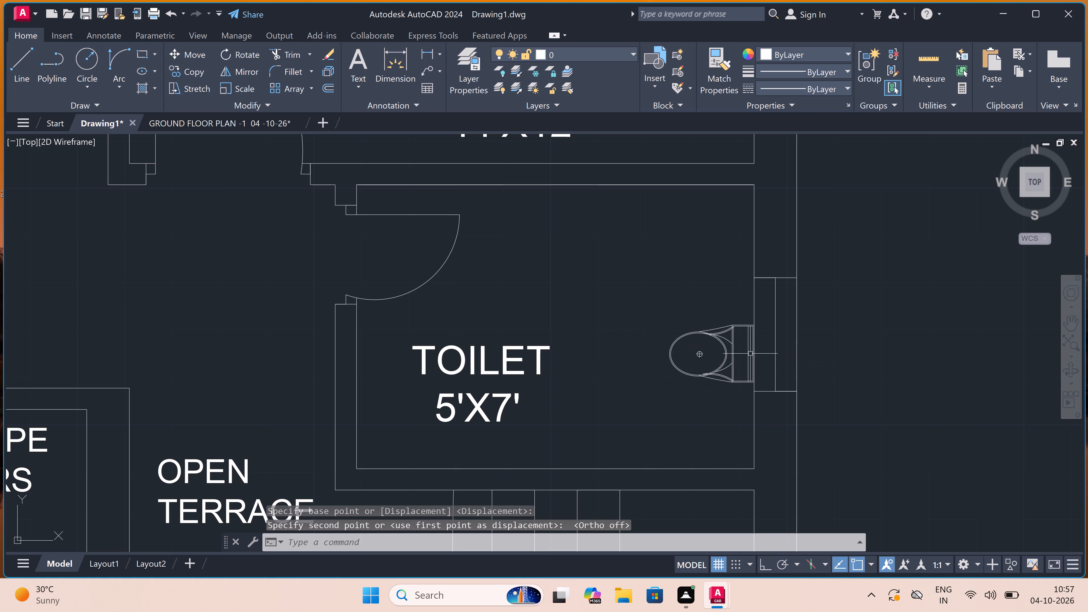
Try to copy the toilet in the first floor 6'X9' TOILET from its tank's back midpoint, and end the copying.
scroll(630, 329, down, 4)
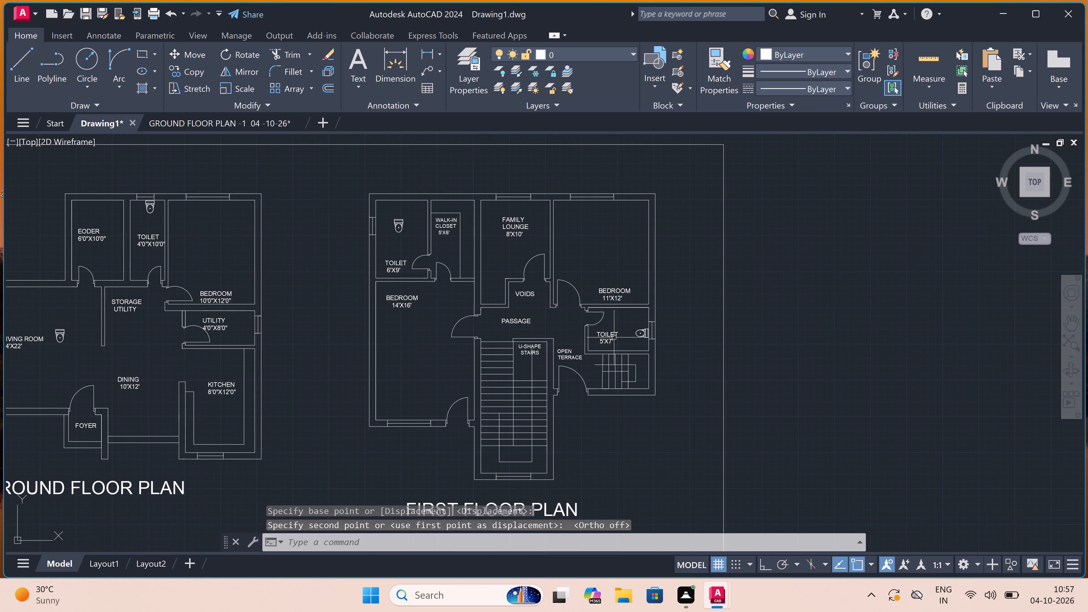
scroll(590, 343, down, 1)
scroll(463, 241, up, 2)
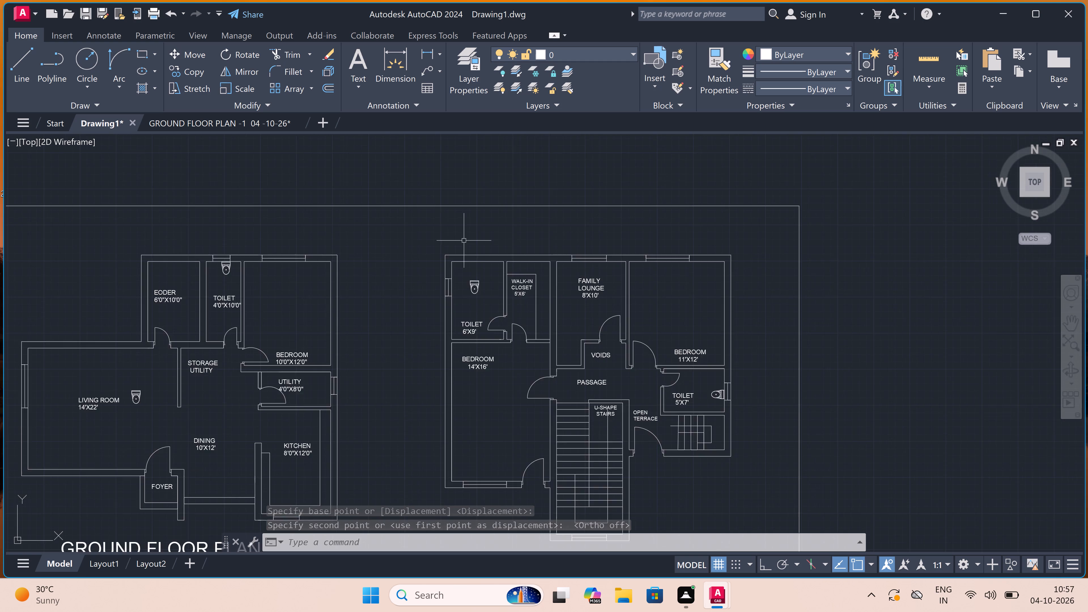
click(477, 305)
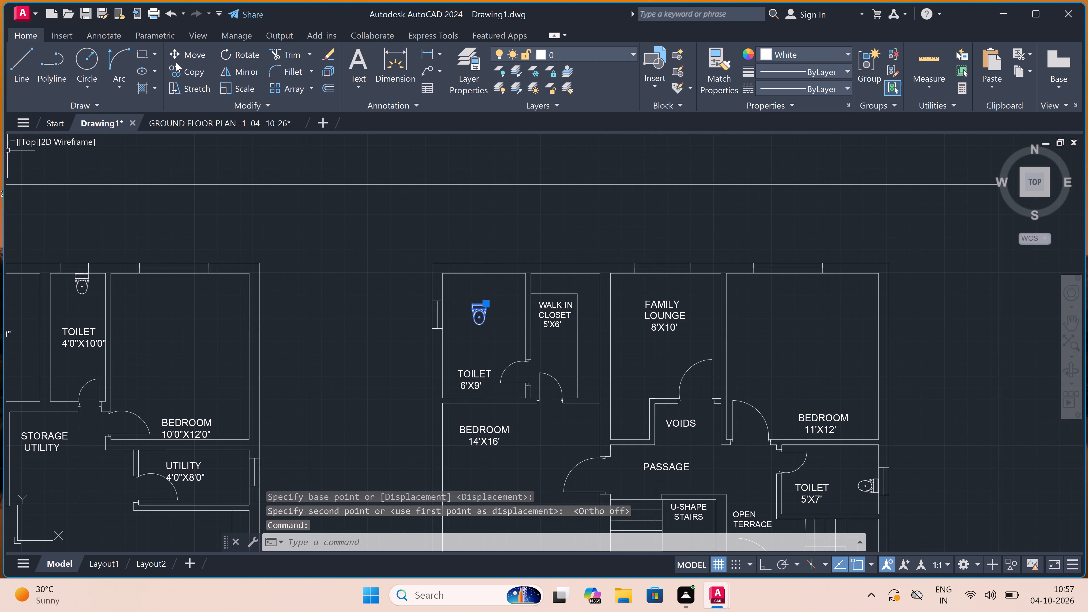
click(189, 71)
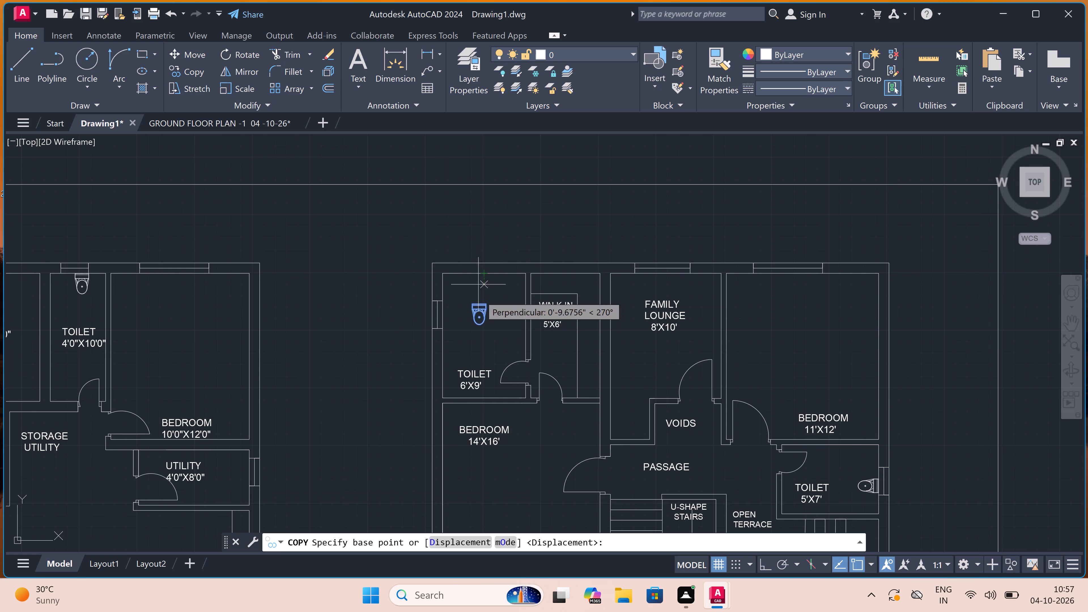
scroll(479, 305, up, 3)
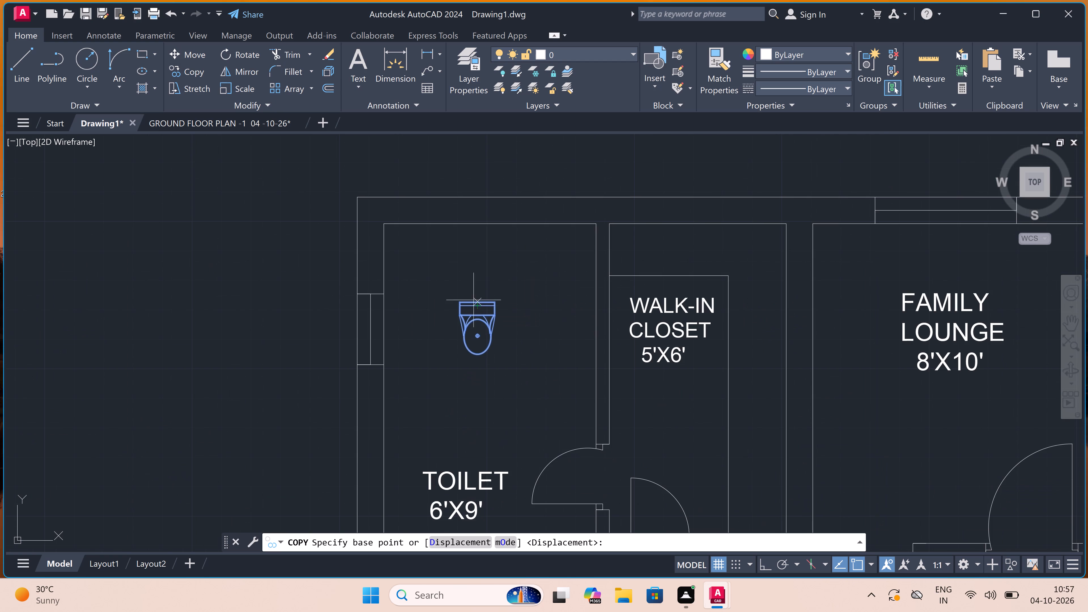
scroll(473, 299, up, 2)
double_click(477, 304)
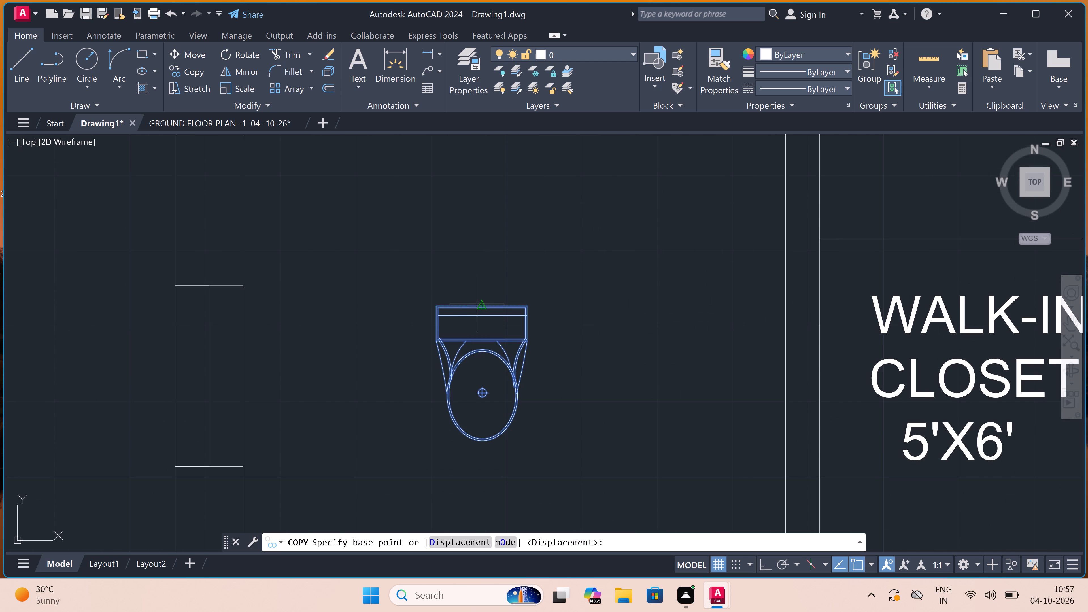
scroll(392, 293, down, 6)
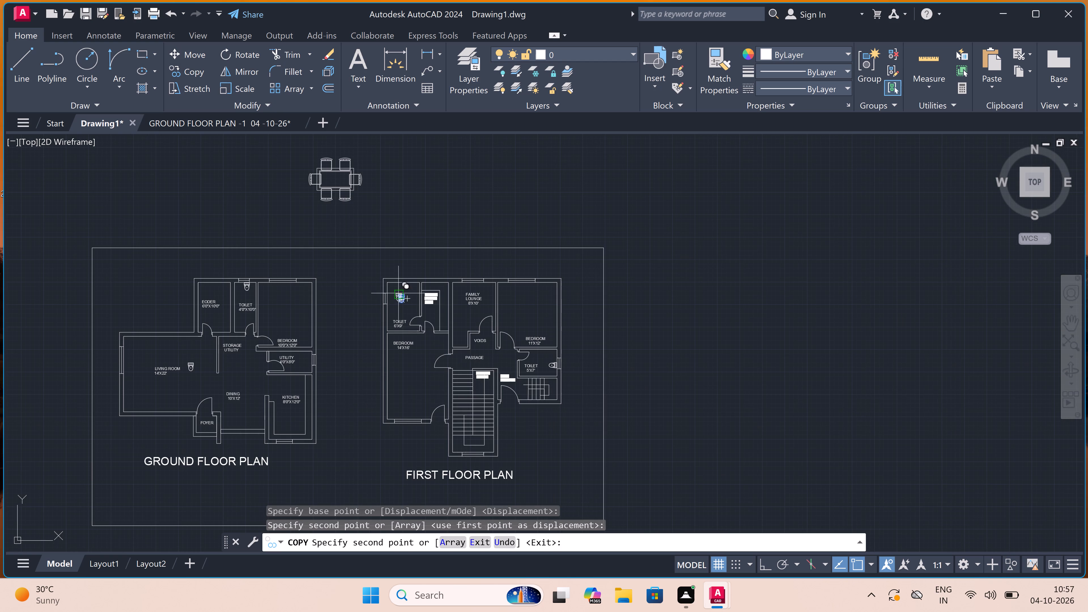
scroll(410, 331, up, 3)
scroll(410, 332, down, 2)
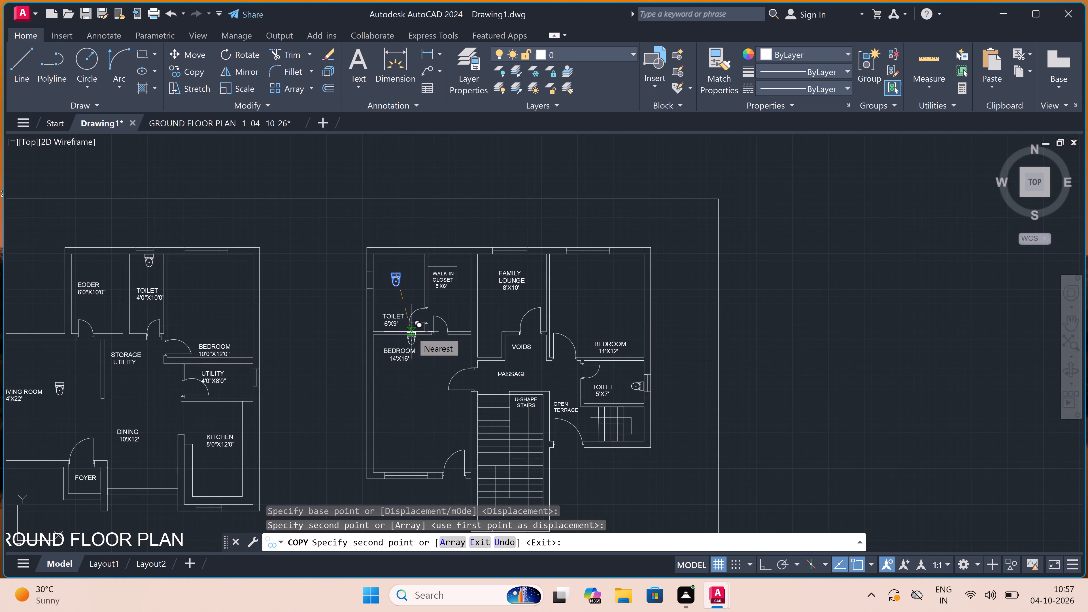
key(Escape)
Delete both overlapping toilet fixtures from the first floor 6'X9' TOILET.
scroll(390, 276, up, 4)
click(441, 263)
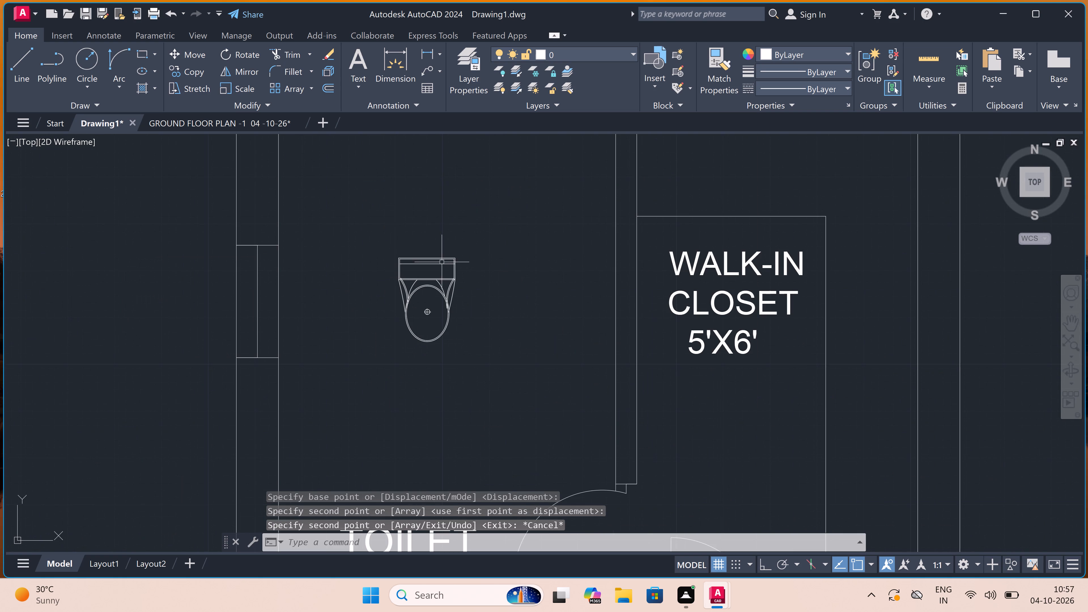
click(404, 318)
key(Delete)
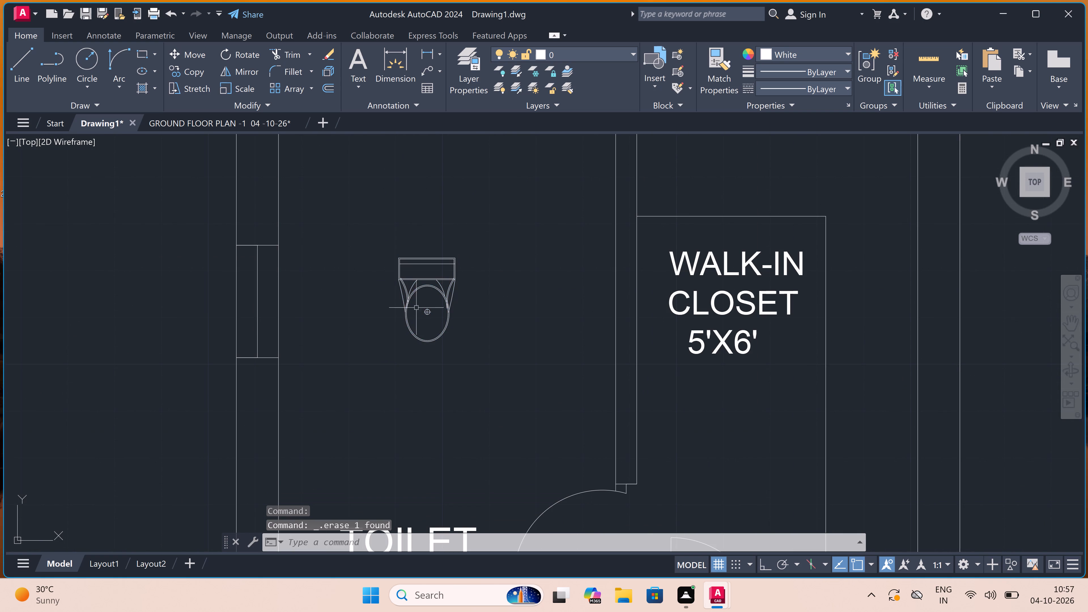
click(445, 282)
click(426, 298)
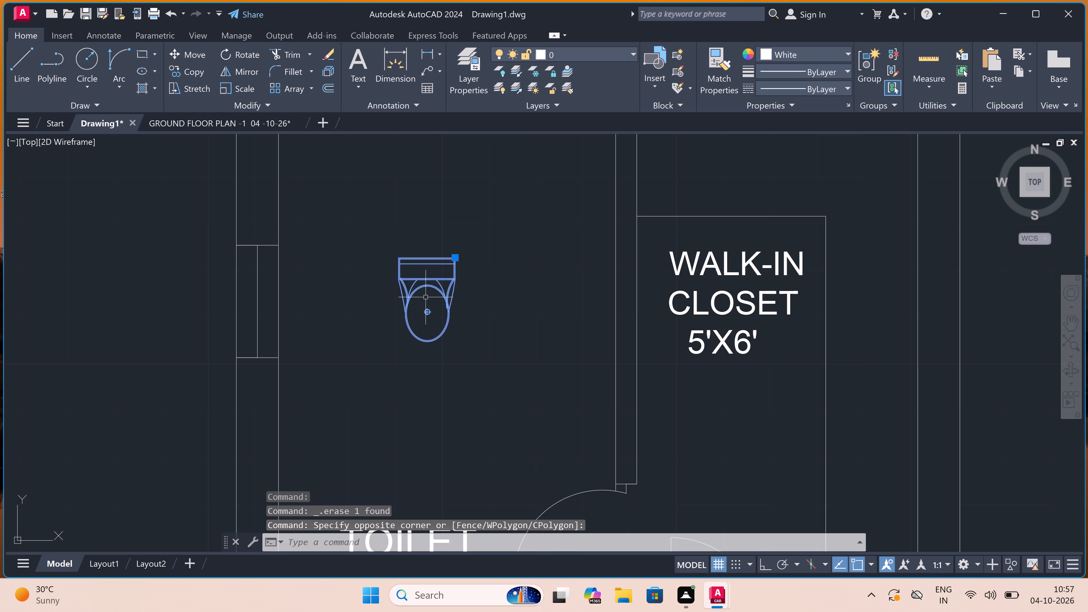
key(Delete)
Scale the dining set above the plan border down to roughly half its size, from the table's centre.
scroll(426, 296, down, 3)
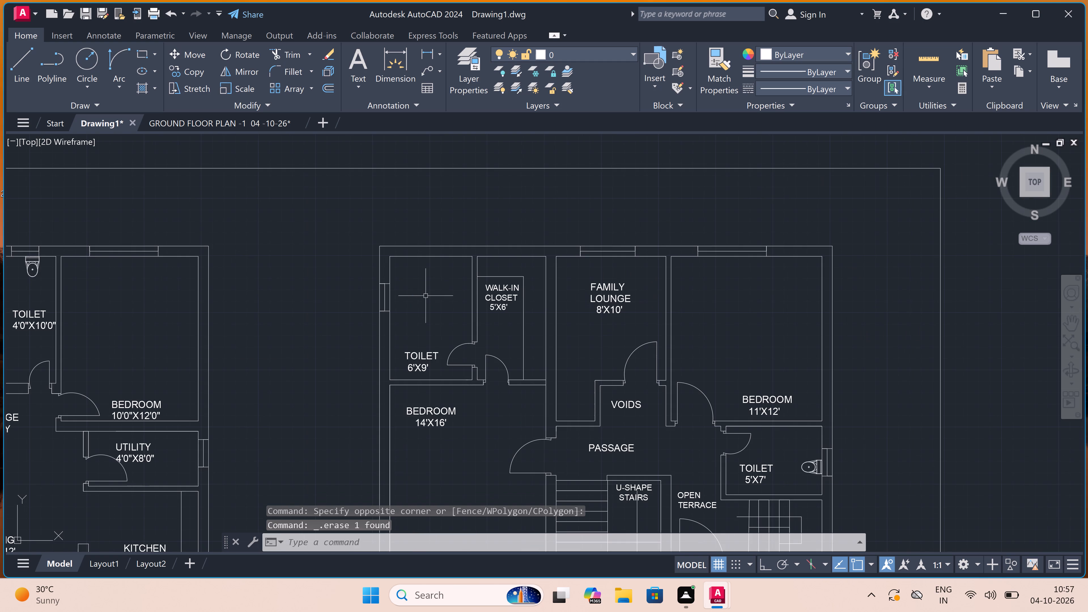
scroll(426, 295, down, 2)
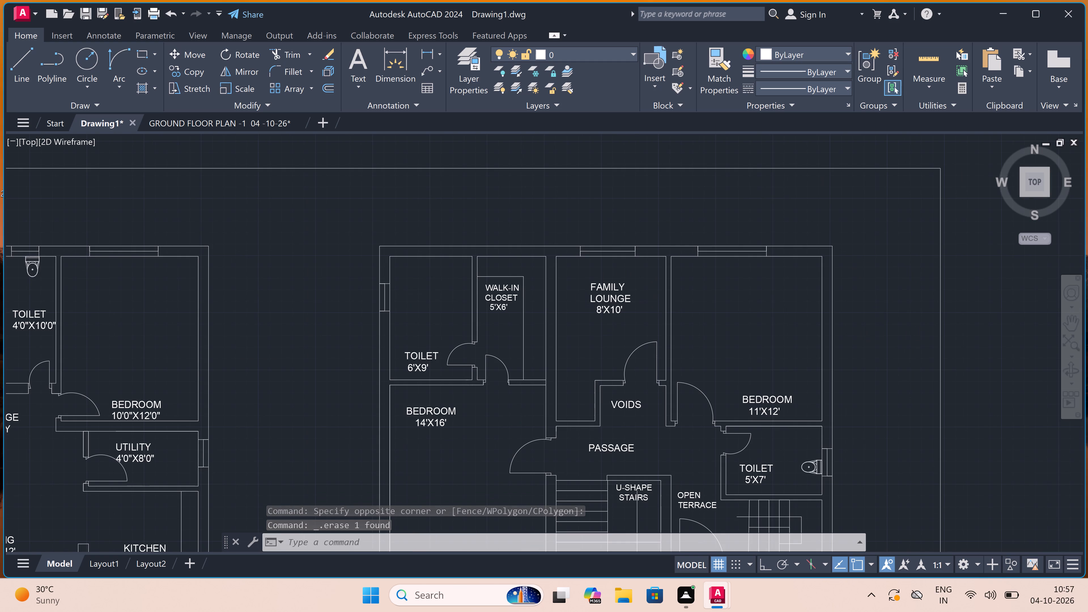
scroll(426, 295, down, 1)
scroll(426, 295, up, 1)
scroll(426, 295, down, 2)
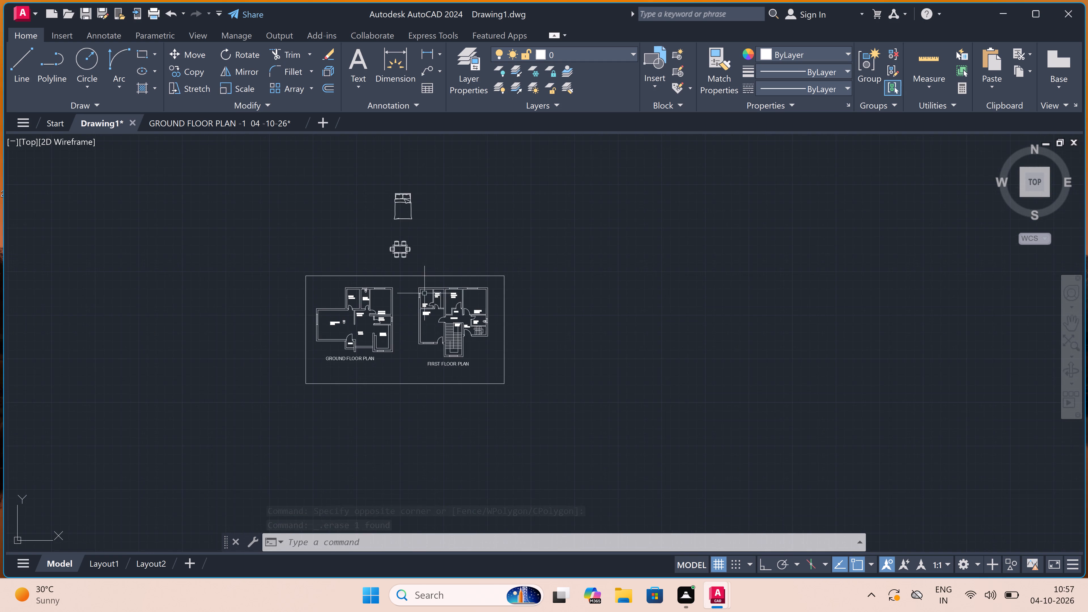
scroll(374, 241, up, 1)
scroll(349, 364, up, 2)
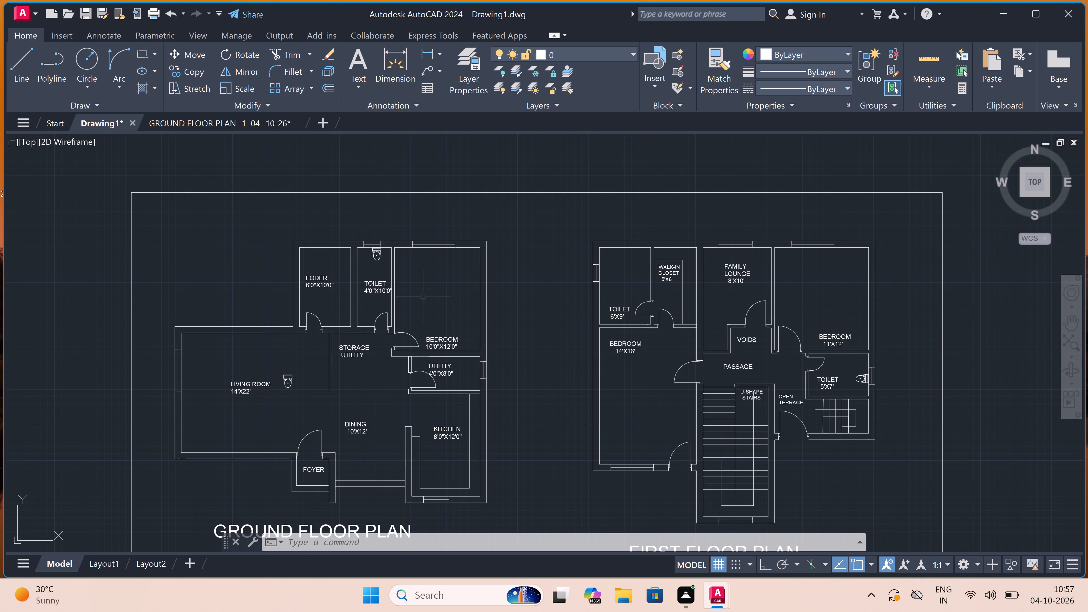
scroll(423, 297, down, 3)
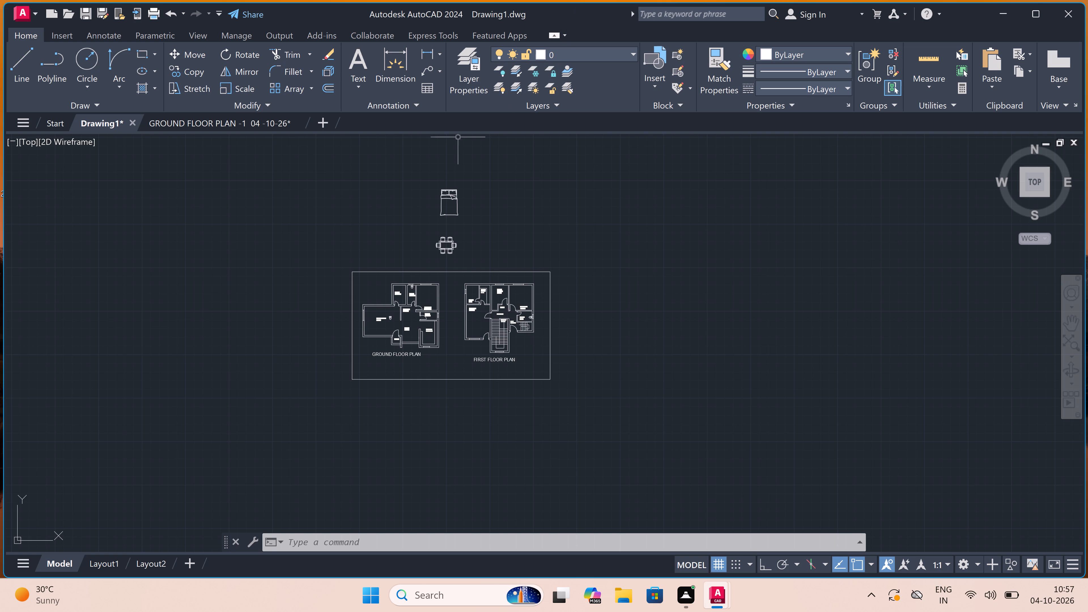
scroll(454, 230, up, 2)
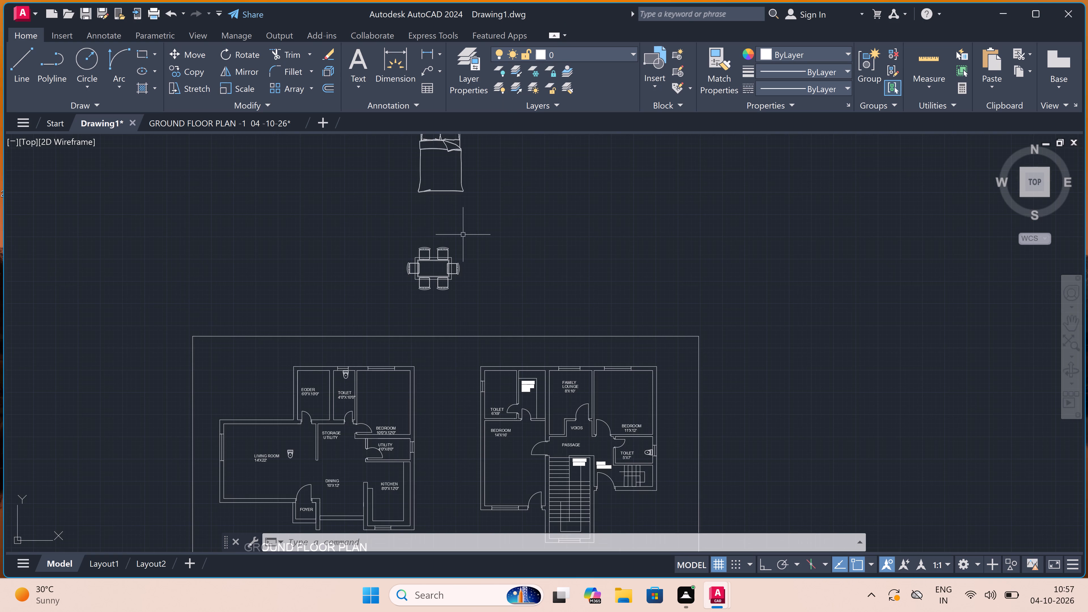
click(466, 236)
click(373, 304)
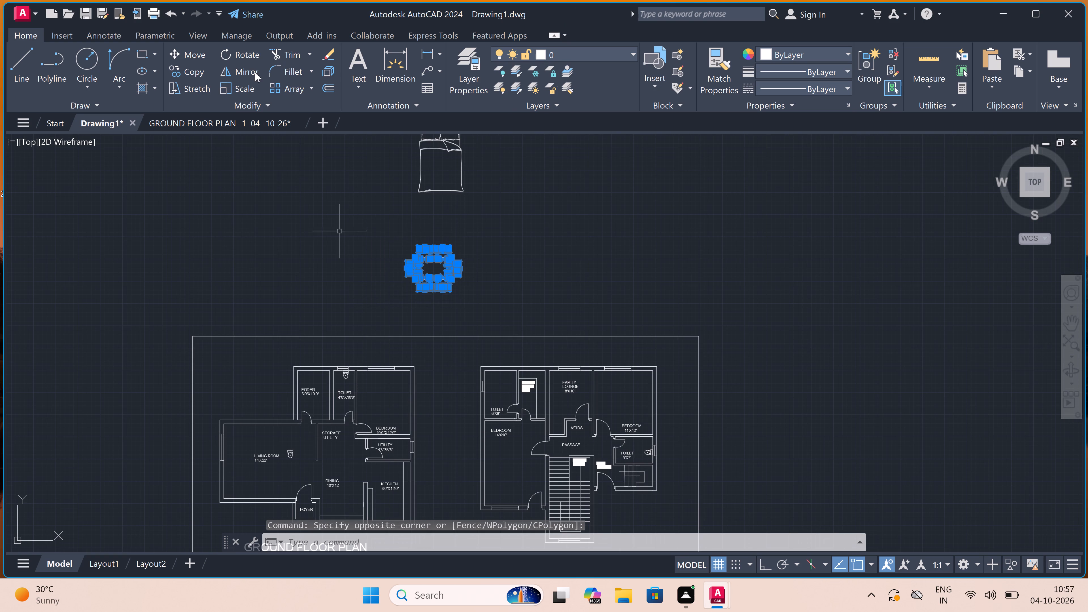
click(223, 86)
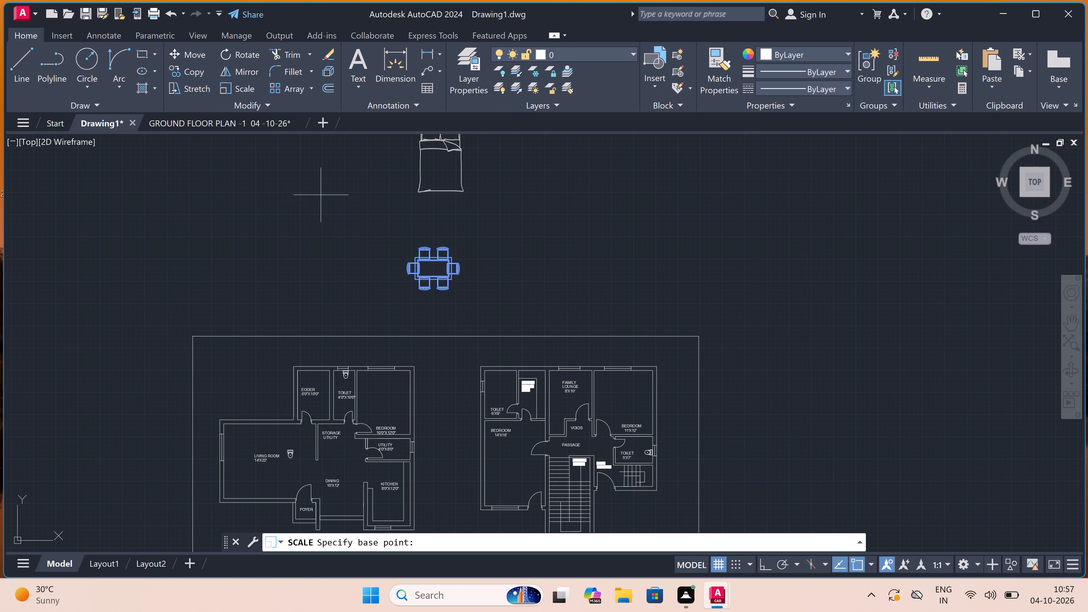
double_click(433, 268)
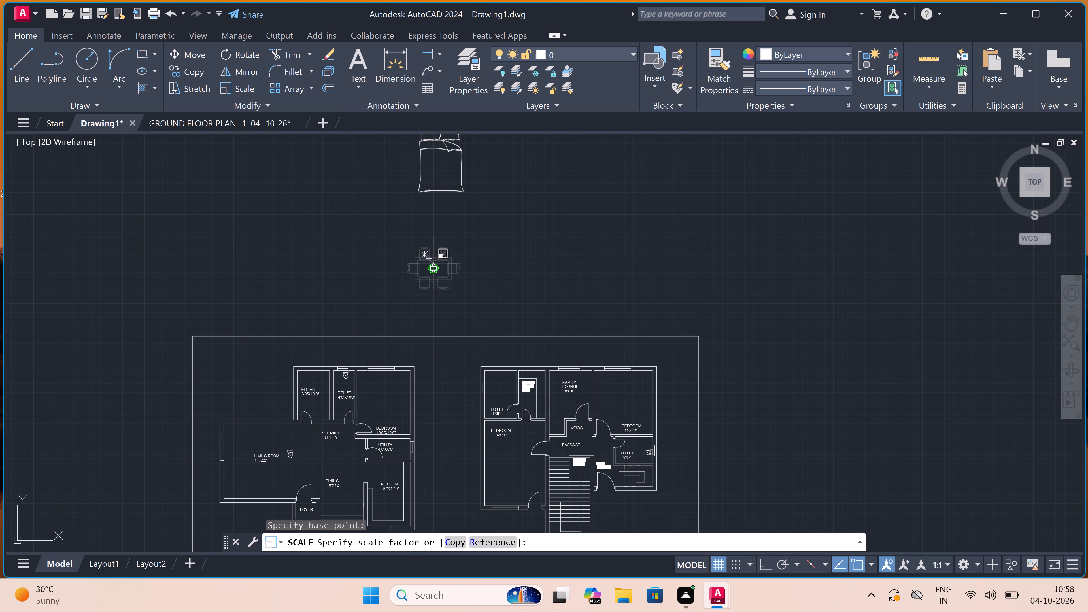
scroll(437, 255, up, 1)
click(437, 259)
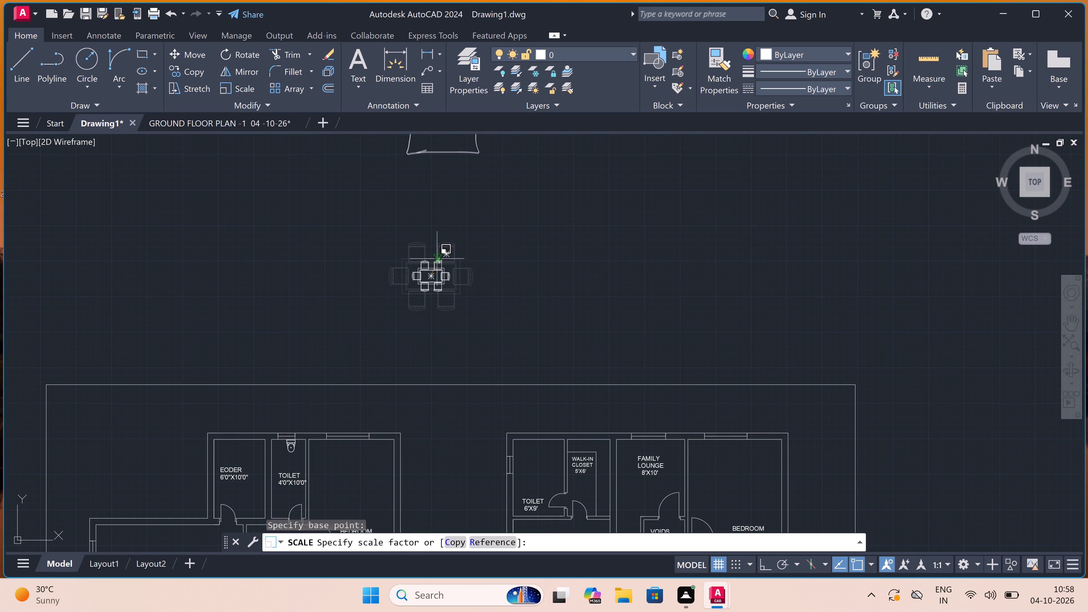
Copy the reduced dining set from its table's centre into the ground floor DINING 10'X12' area, just below the room label, and end the copying.
click(458, 259)
click(380, 304)
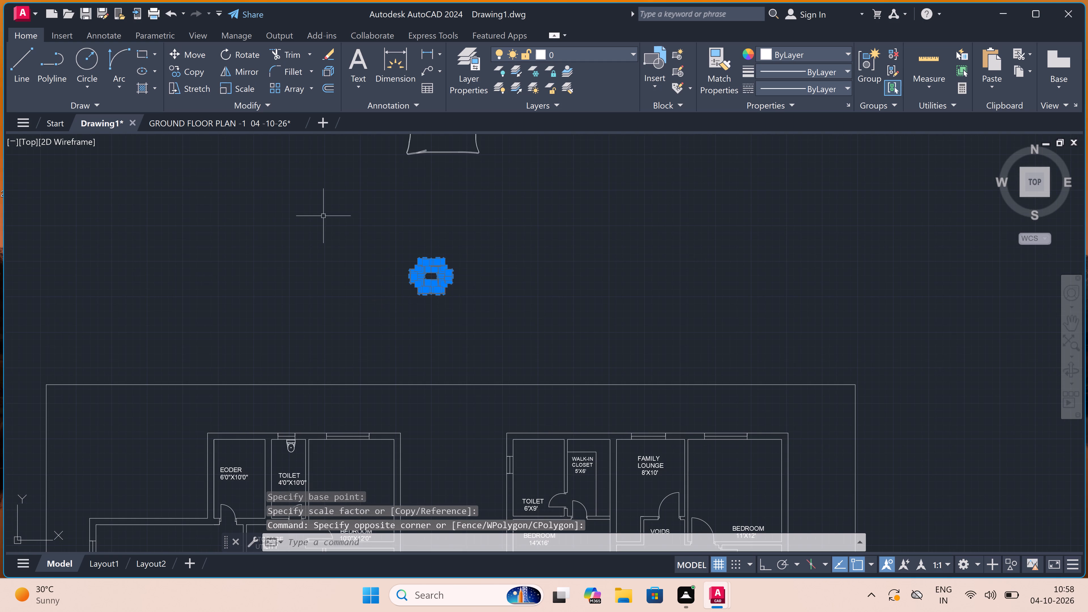
click(195, 68)
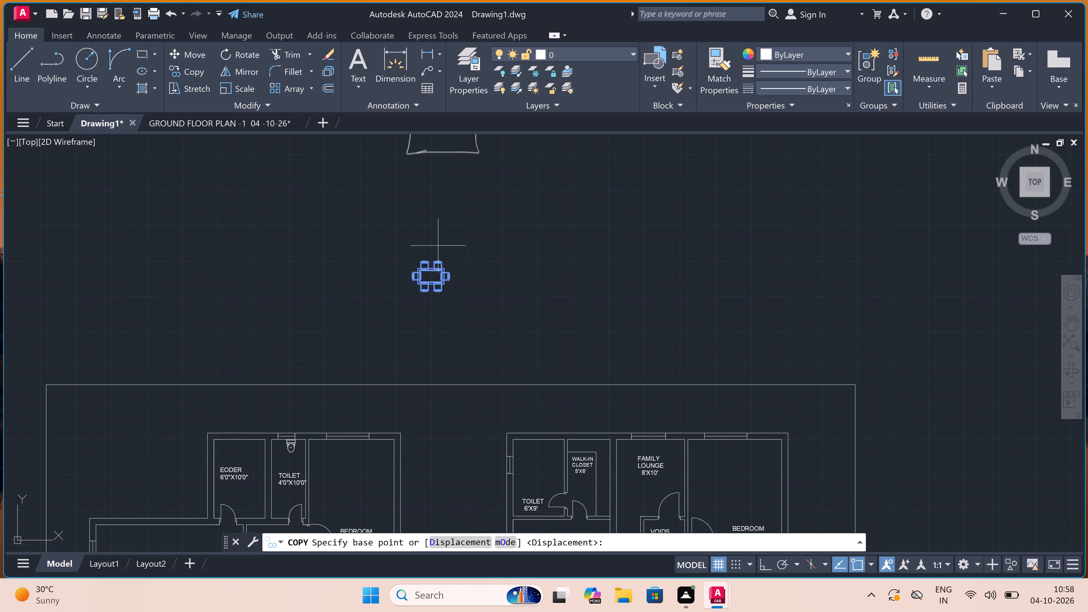
click(430, 276)
scroll(443, 211, down, 2)
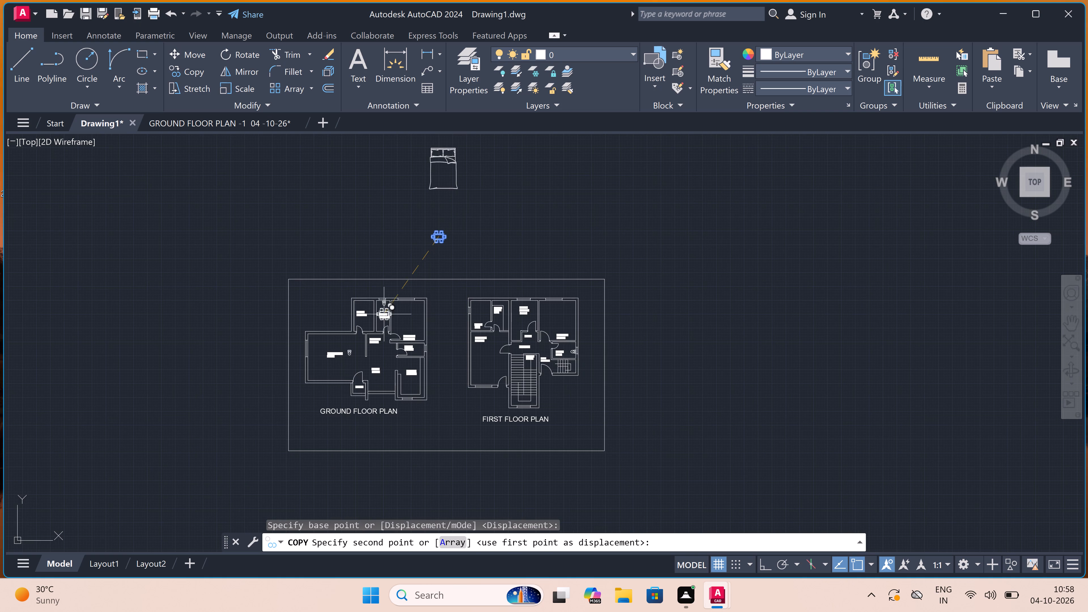
scroll(363, 413, up, 3)
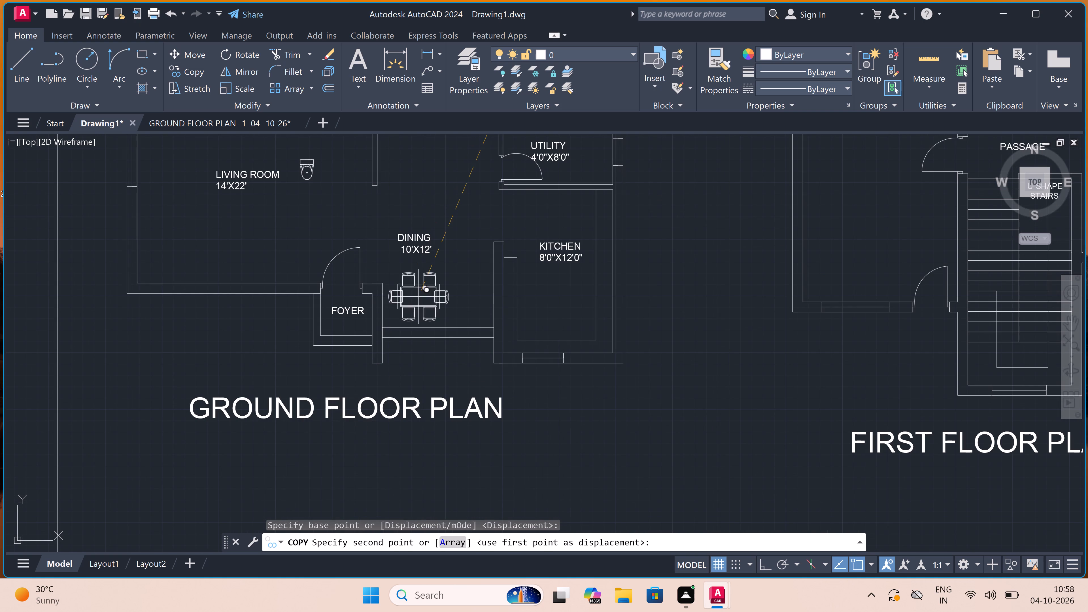
click(433, 286)
scroll(340, 310, down, 2)
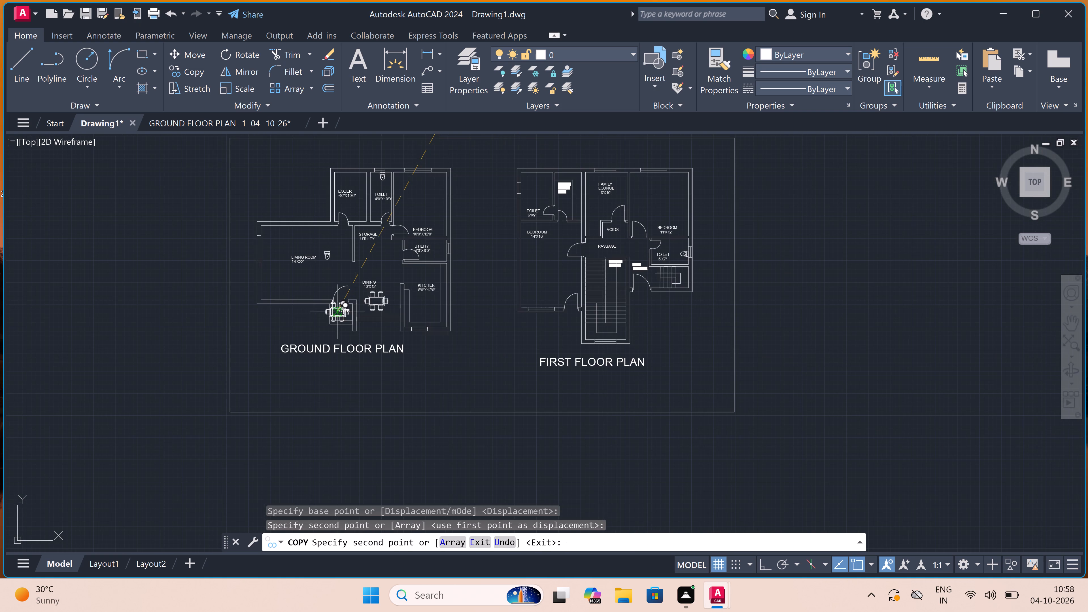
scroll(585, 198, up, 2)
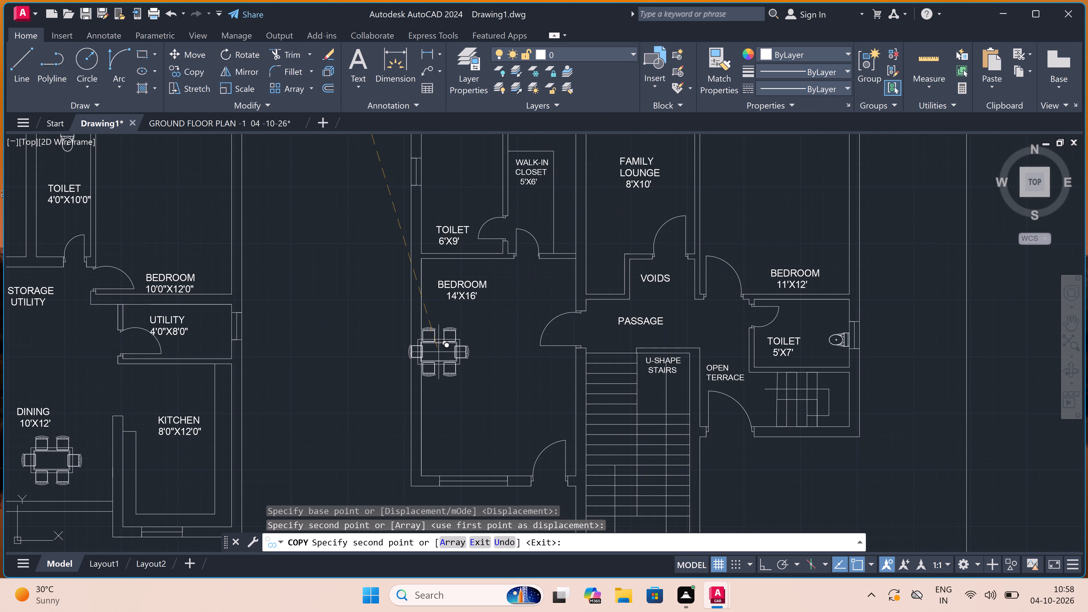
key(Escape)
Delete the source dining set above the plan border and the stray toilet in the LIVING ROOM.
scroll(439, 351, down, 1)
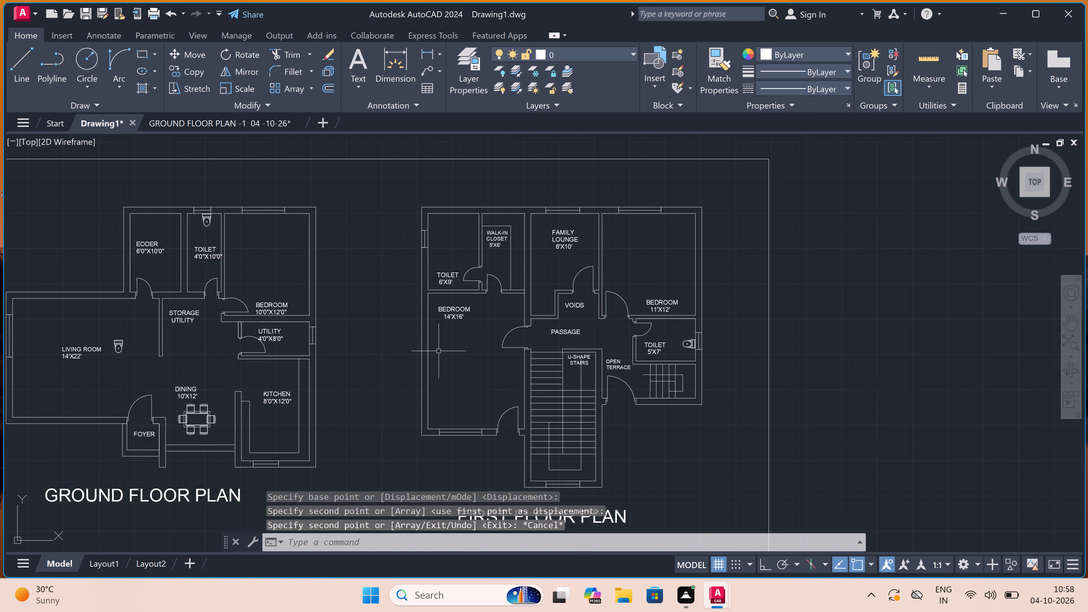
scroll(439, 351, down, 2)
scroll(413, 273, down, 1)
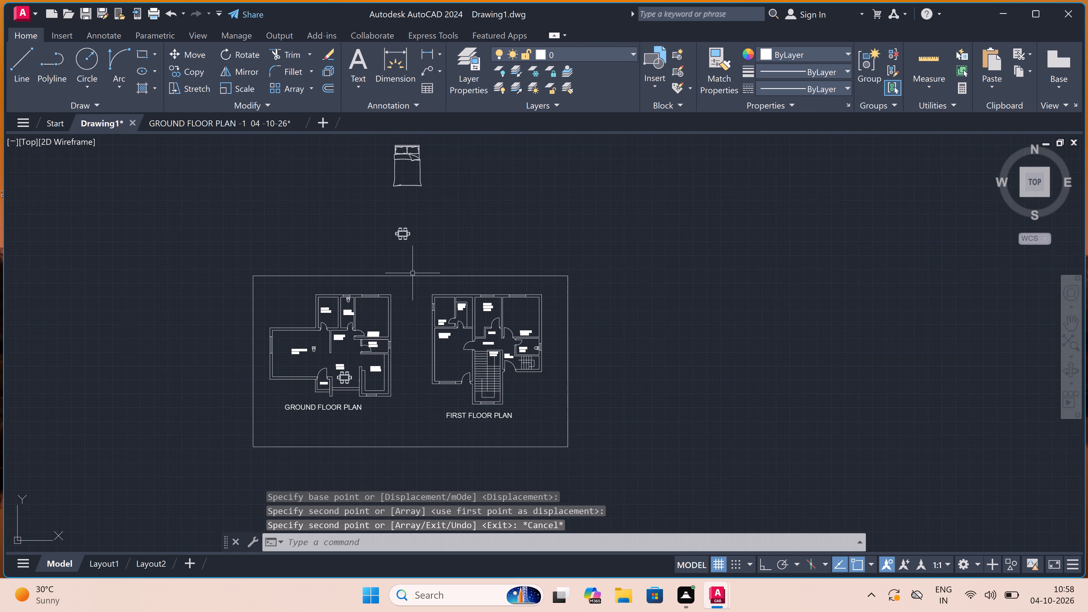
scroll(407, 235, up, 2)
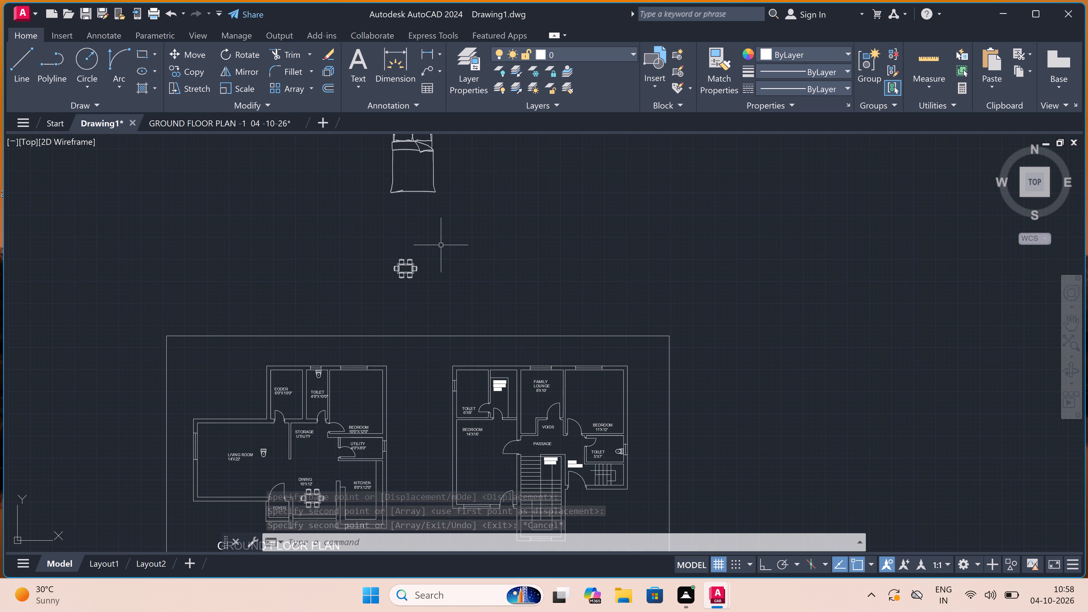
click(441, 245)
click(335, 310)
scroll(335, 311, down, 2)
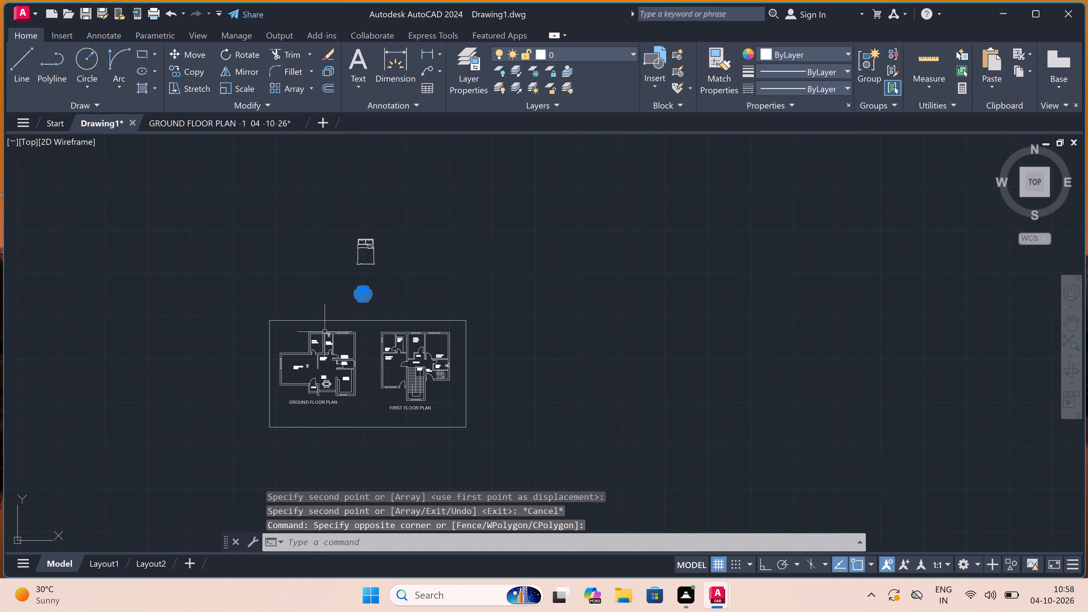
scroll(309, 368, up, 4)
click(312, 345)
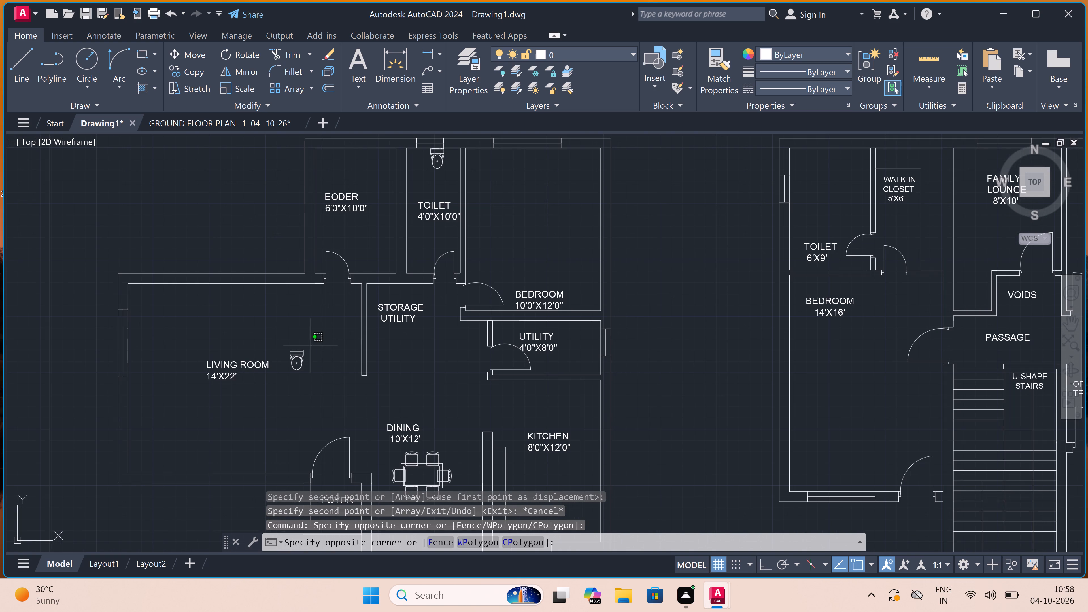
click(289, 364)
key(Delete)
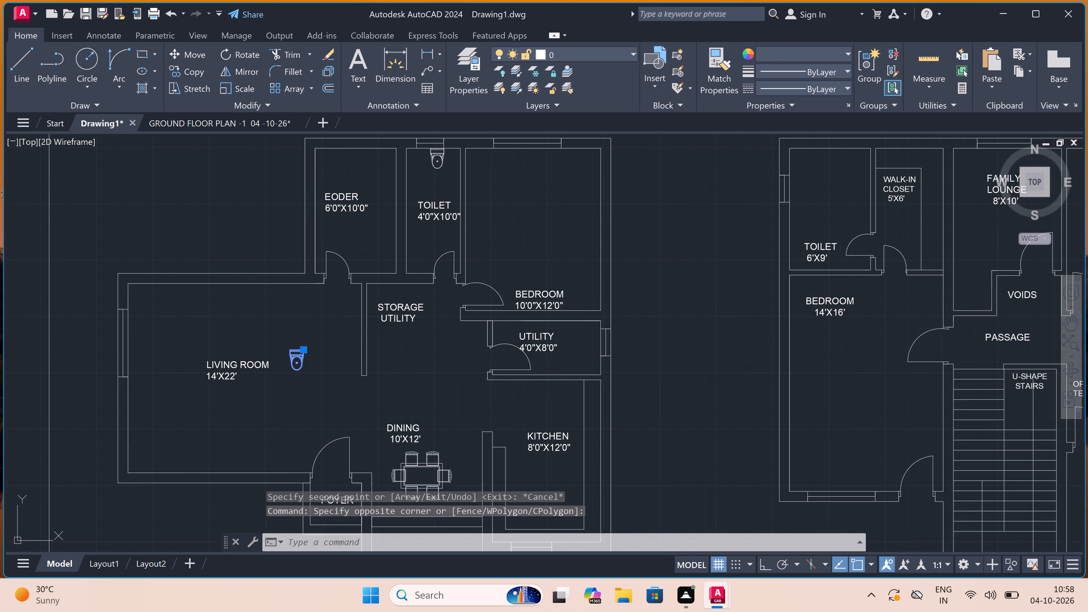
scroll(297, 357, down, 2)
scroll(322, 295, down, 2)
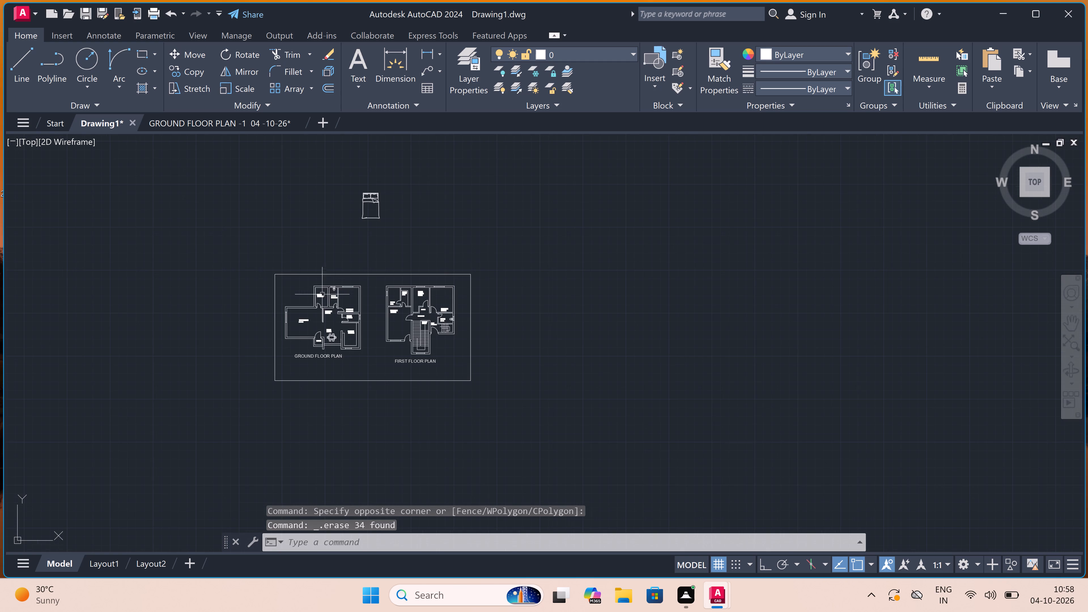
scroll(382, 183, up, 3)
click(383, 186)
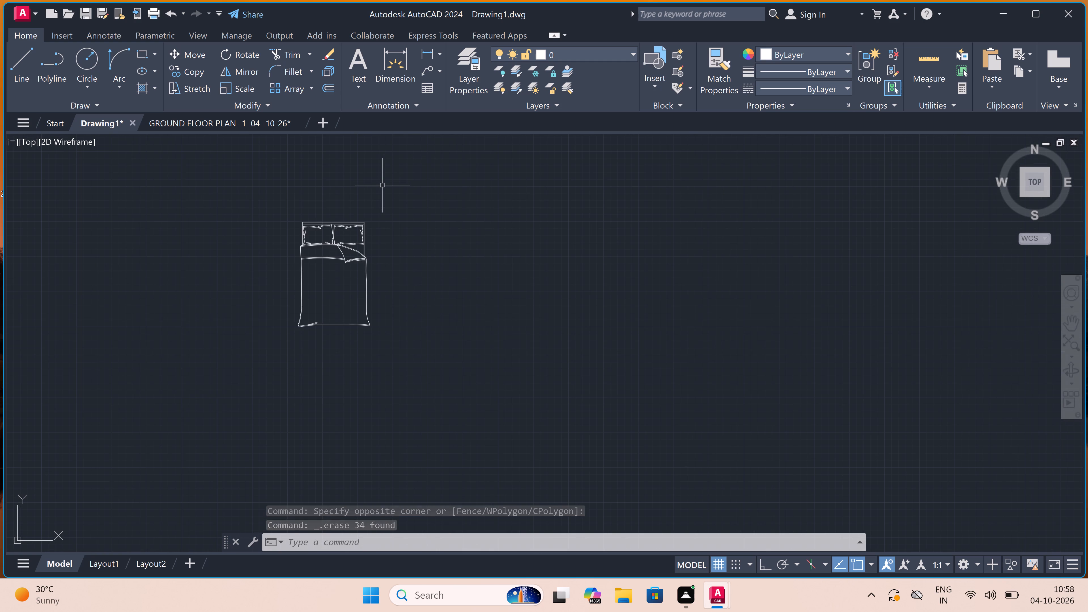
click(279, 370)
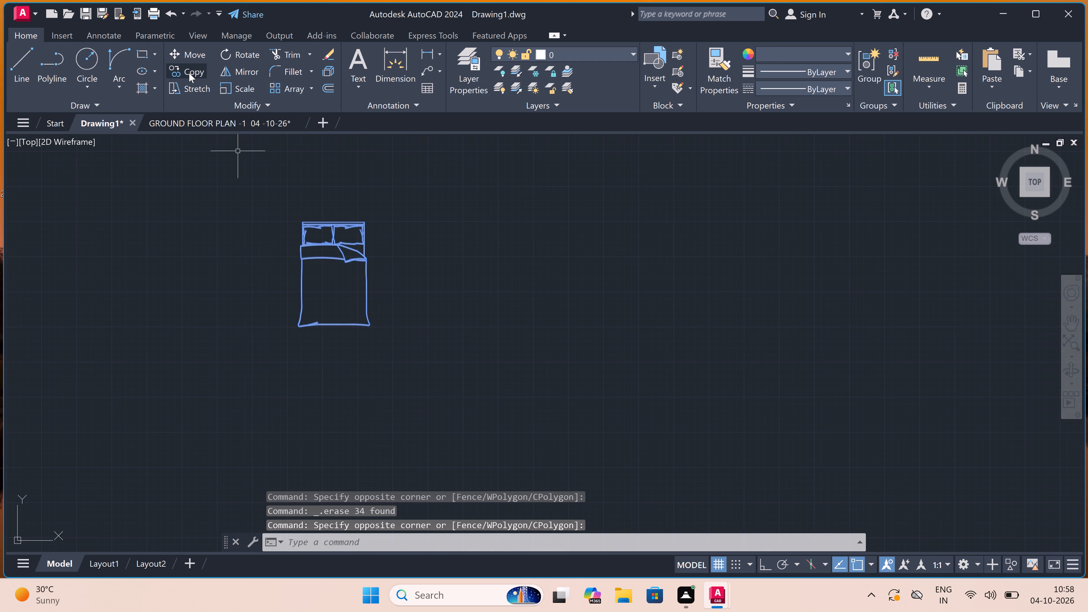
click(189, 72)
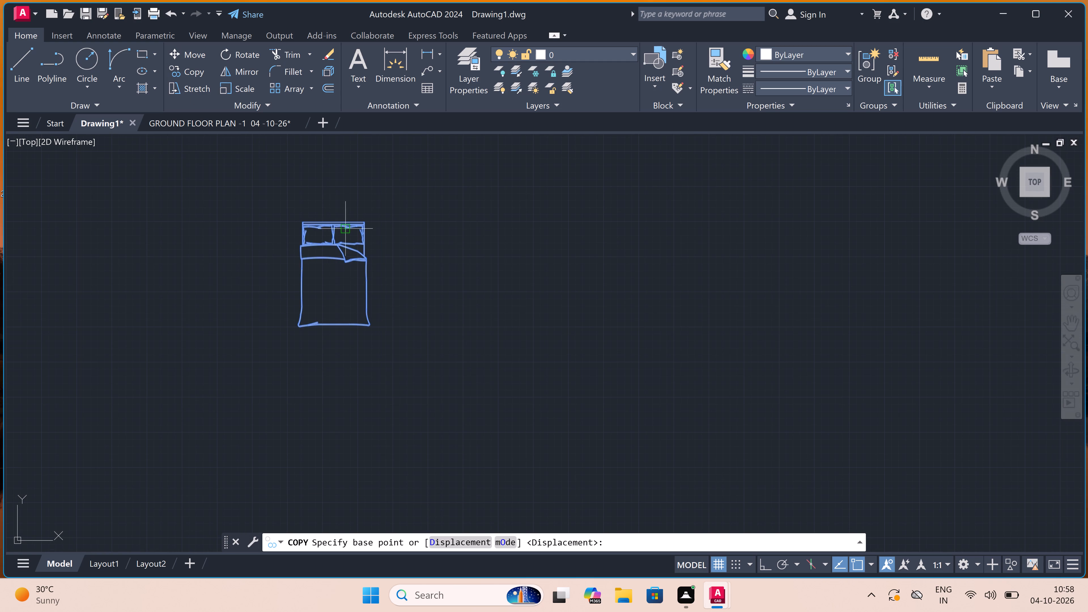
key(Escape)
Scale the bed above the plan border down to roughly 60% of its size, from a base point at the blanket fold.
click(402, 210)
click(188, 411)
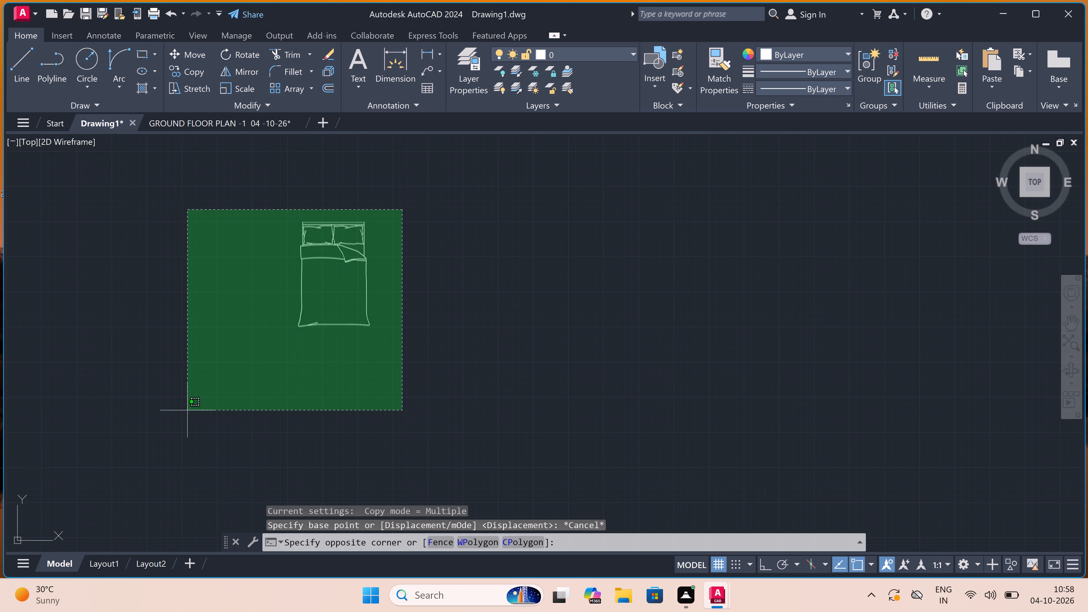
click(242, 88)
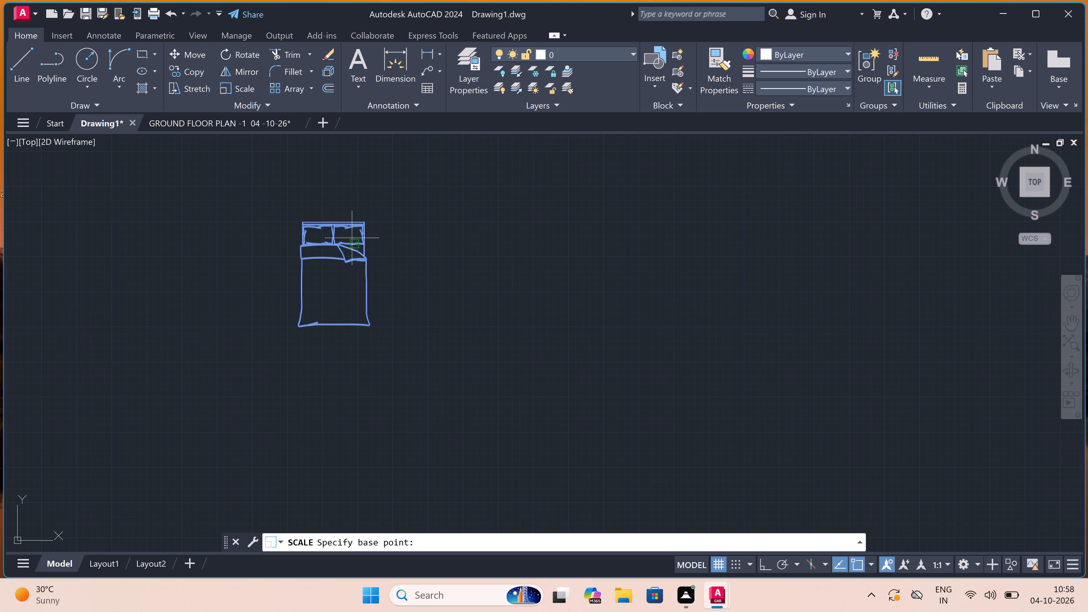
drag(327, 251, 330, 252)
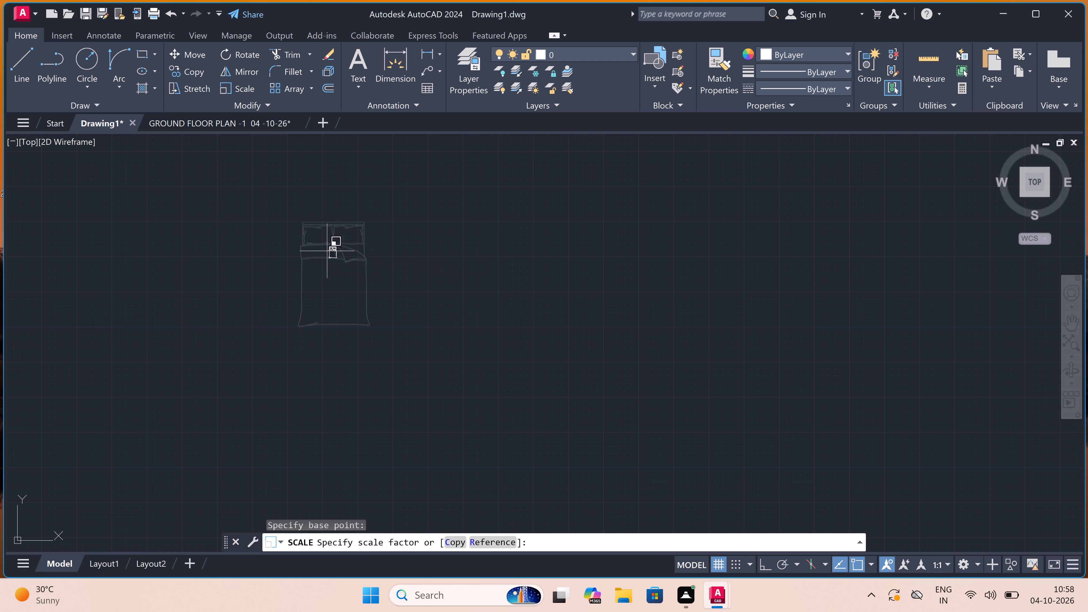
click(319, 279)
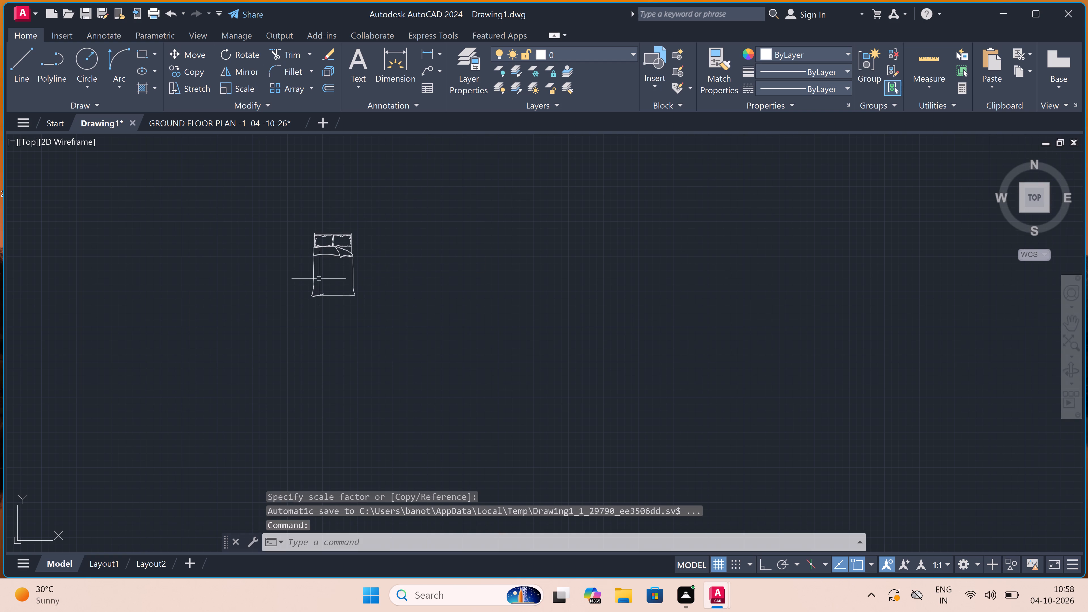
Copy the reduced bed from its headboard's middle into the ground floor 10'0"X12'0" BEDROOM, with the headboard near the window wall.
click(365, 222)
click(218, 372)
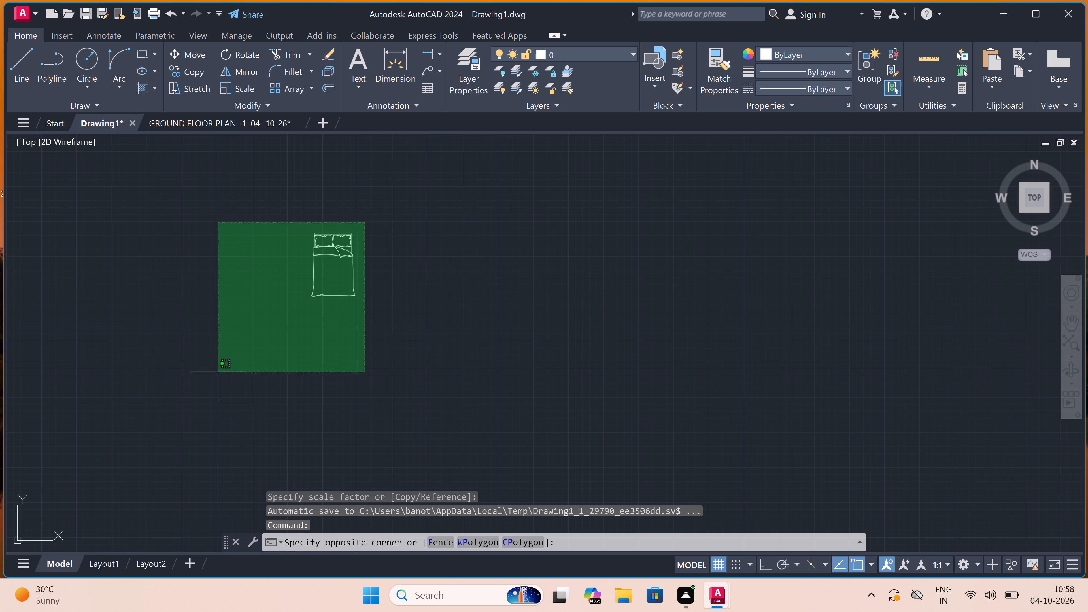
click(184, 69)
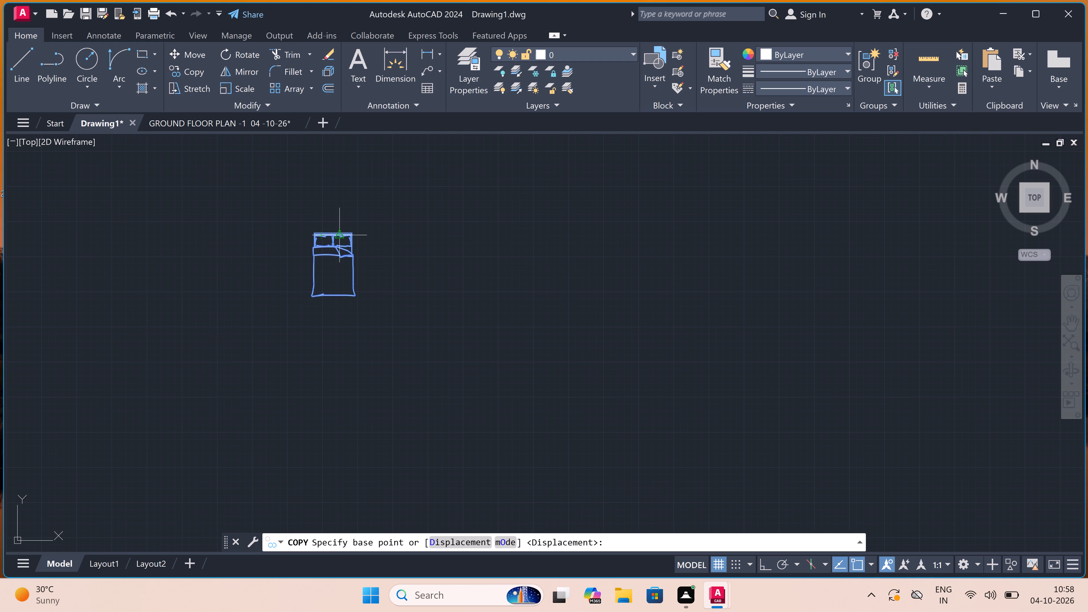
click(330, 233)
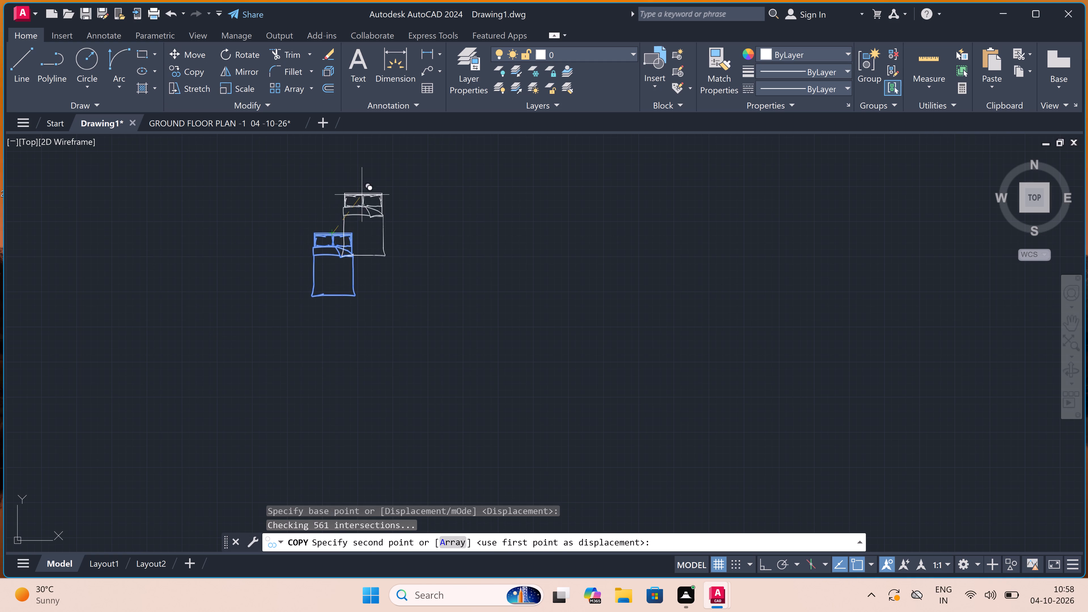
scroll(326, 242, down, 4)
scroll(302, 308, up, 3)
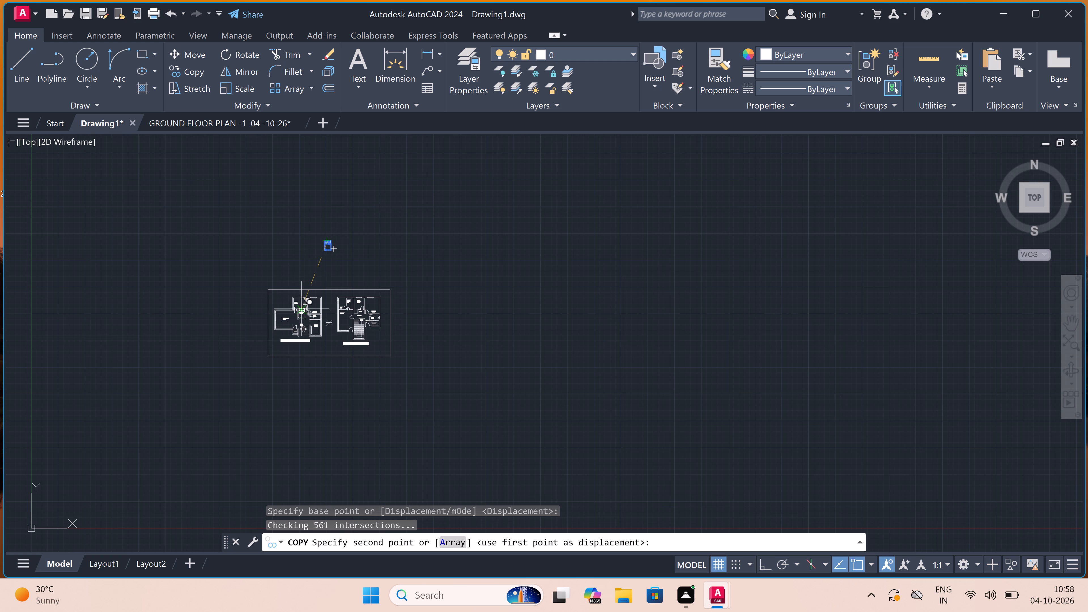
scroll(302, 308, up, 2)
scroll(427, 205, up, 2)
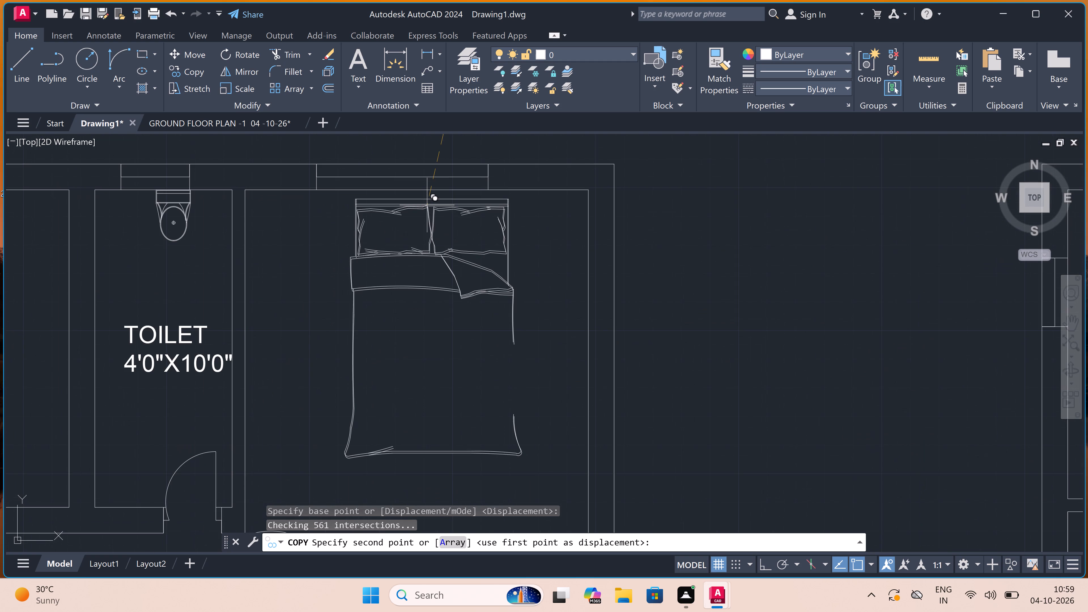
click(428, 205)
Place another copy of the bed near the window wall of the first floor 11'X12' BEDROOM and end the copying.
scroll(333, 220, down, 4)
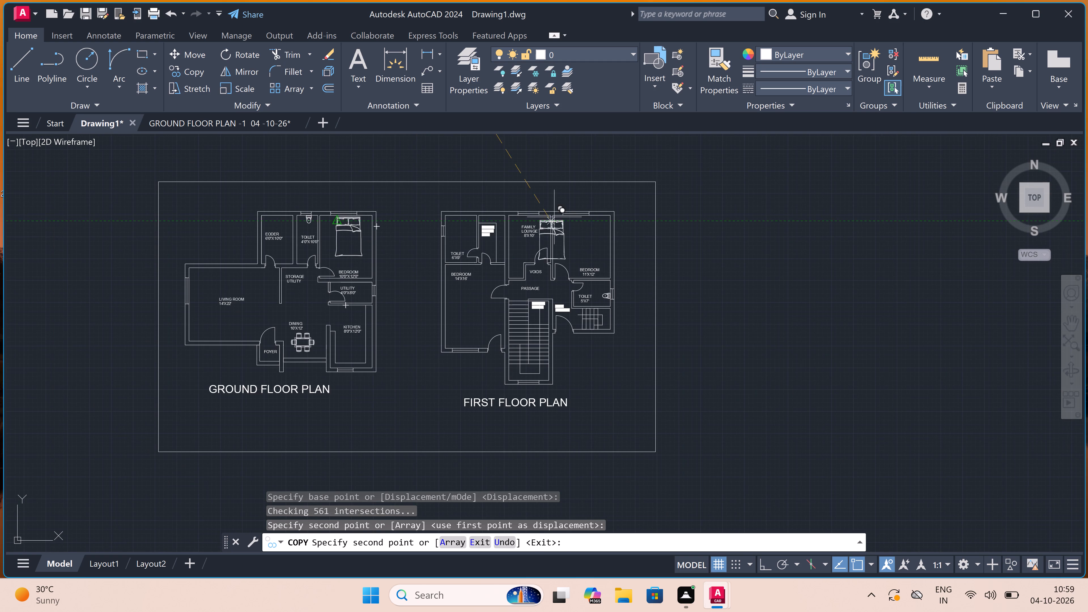
scroll(601, 219, up, 4)
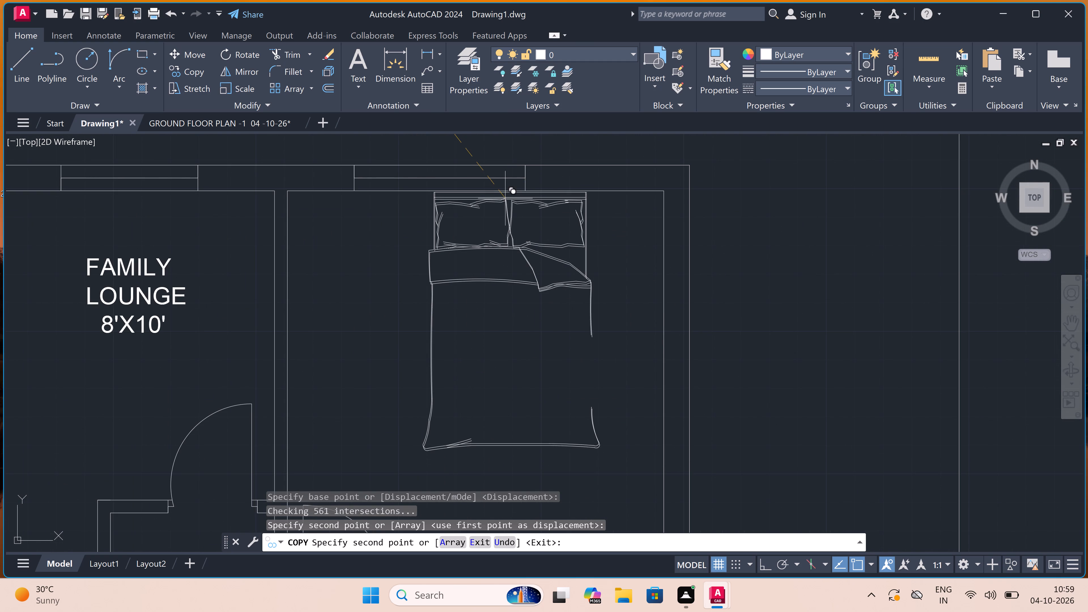
click(501, 200)
scroll(405, 171, down, 5)
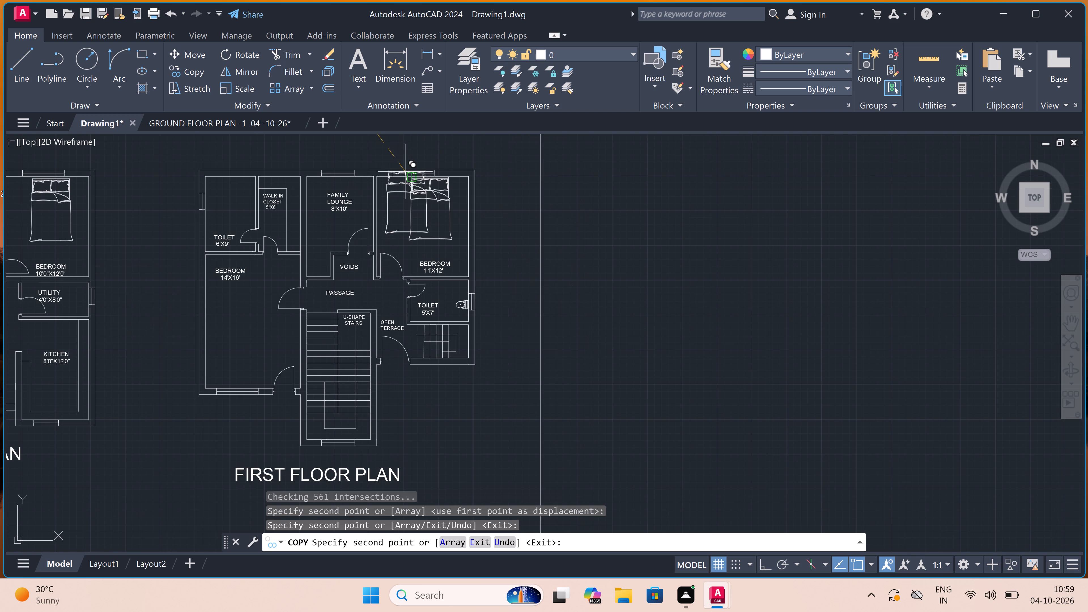
scroll(405, 172, down, 3)
scroll(350, 263, down, 4)
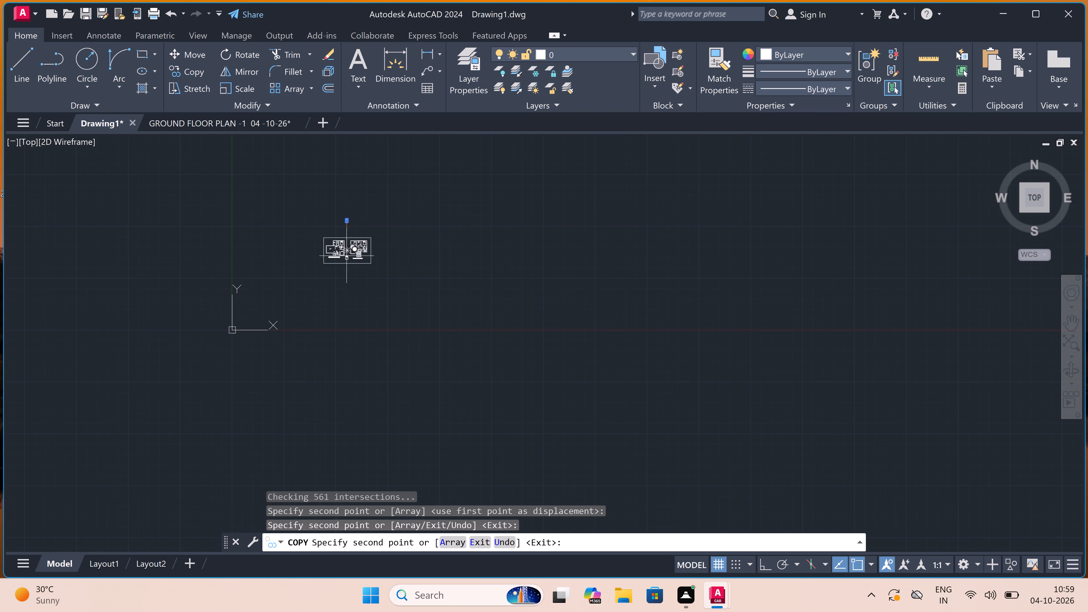
scroll(344, 231, up, 3)
key(Escape)
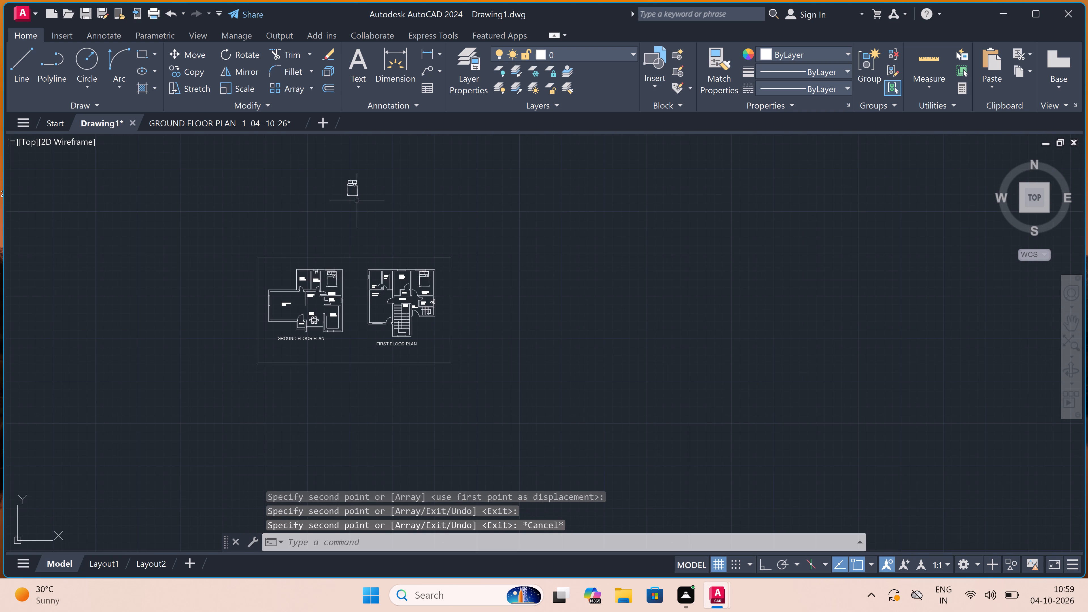
Rotate the bed above the plan border by 90° about a base point near the blanket fold, using orthogonal constraint.
scroll(355, 163, up, 2)
click(379, 189)
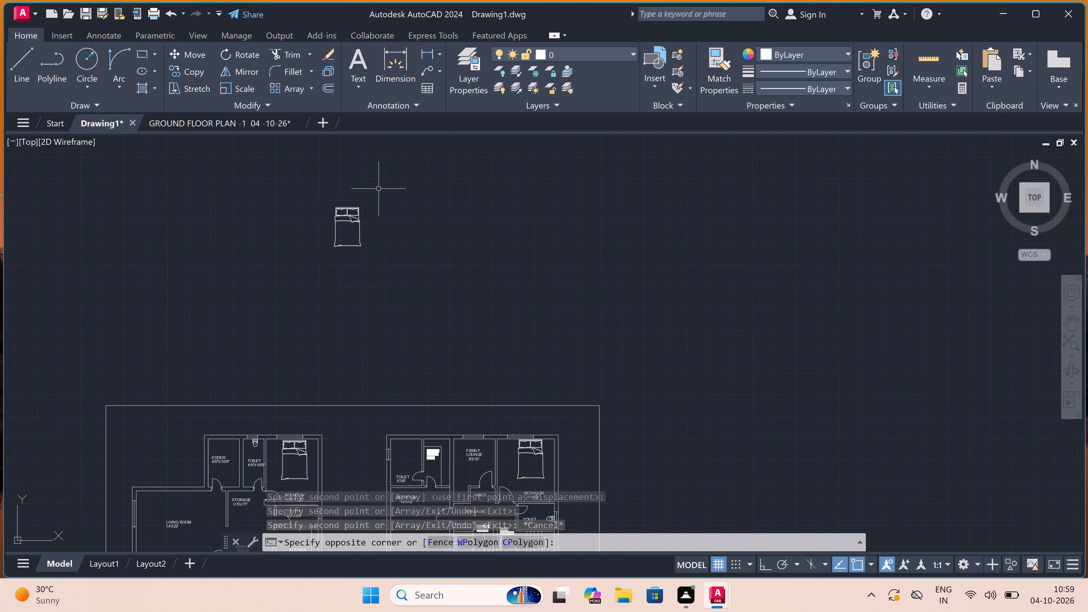
click(262, 293)
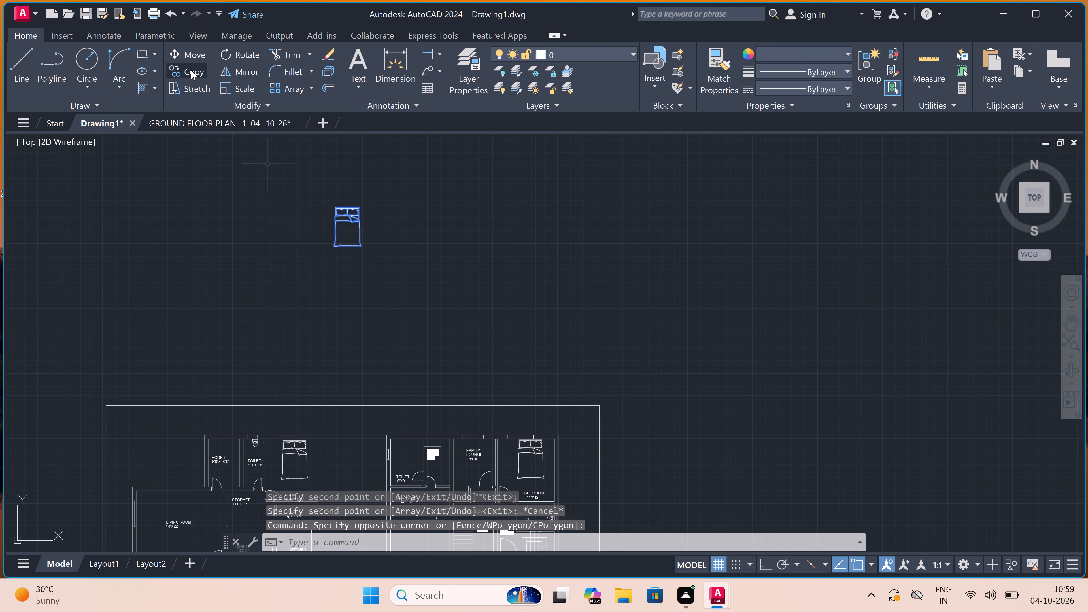
click(230, 52)
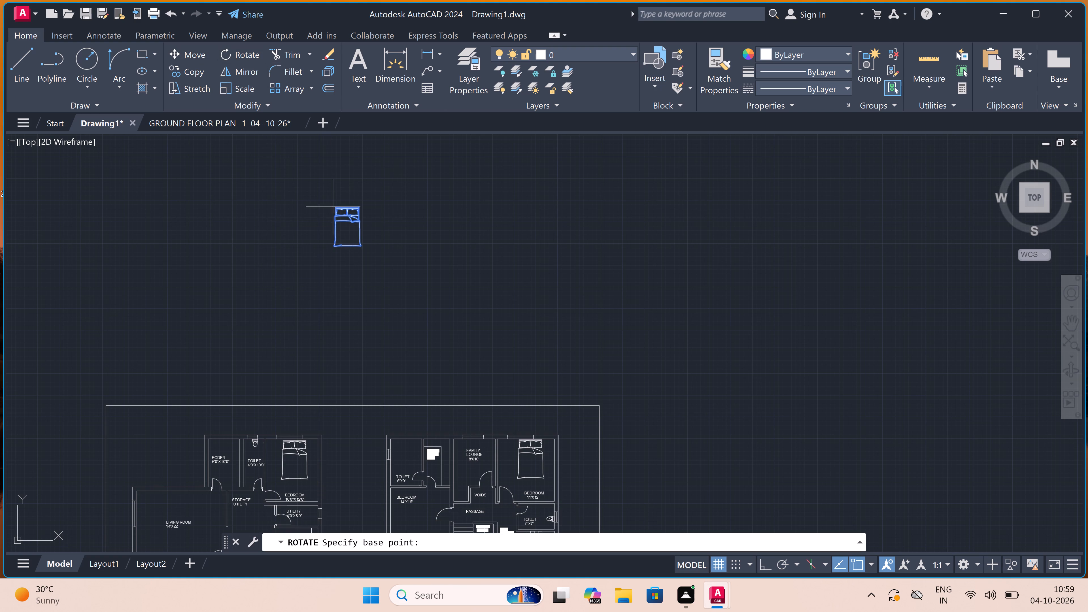
double_click(348, 228)
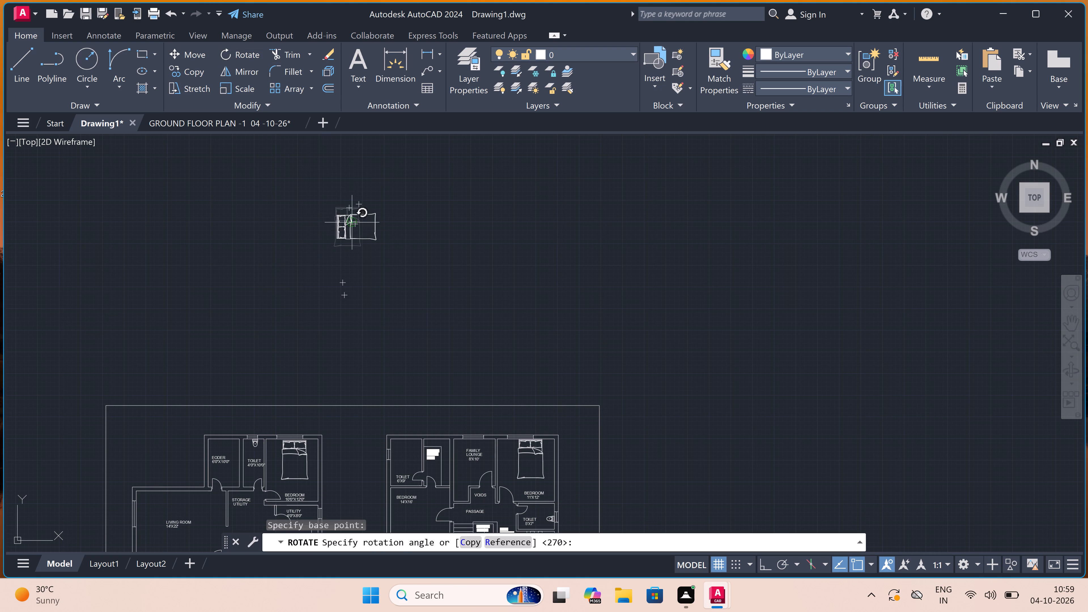
key(F8)
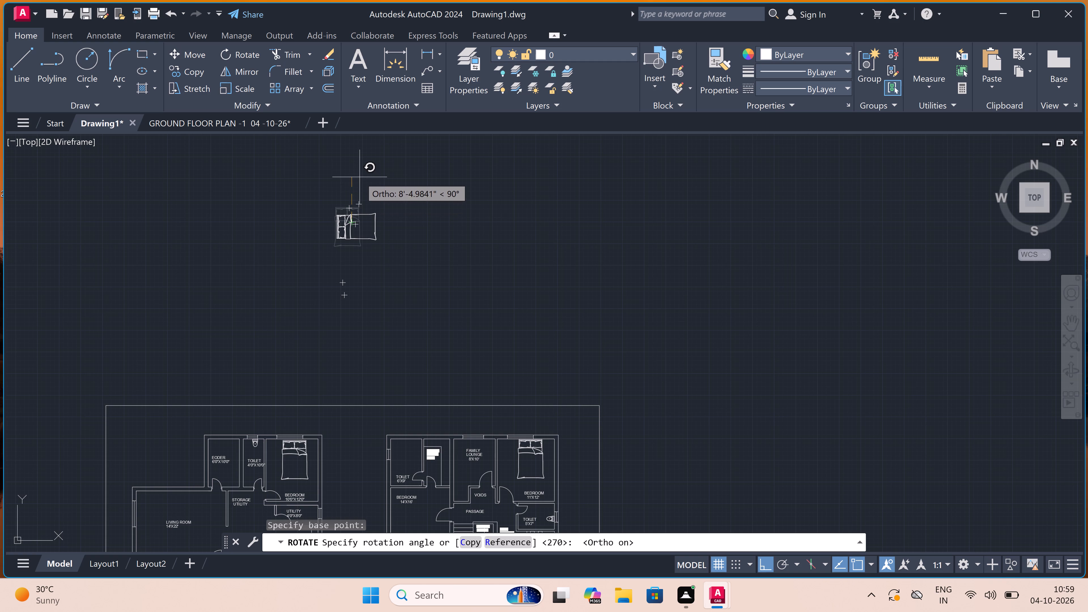
click(360, 177)
Copy the rotated bed into the first floor 14'X16' BEDROOM, with its headboard against the outer side wall below the room label.
click(427, 193)
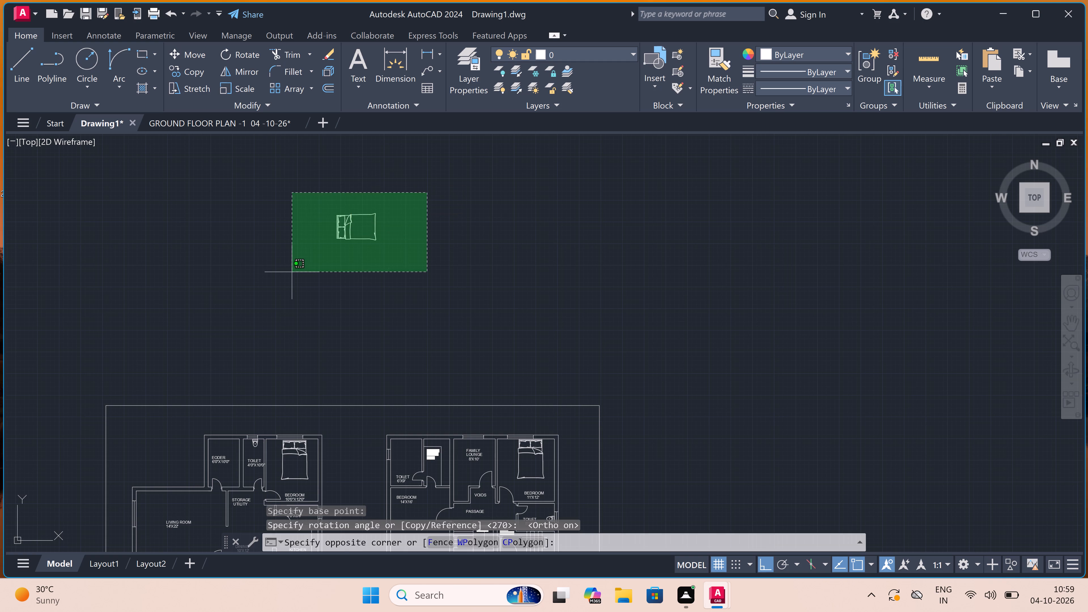
click(293, 274)
click(194, 68)
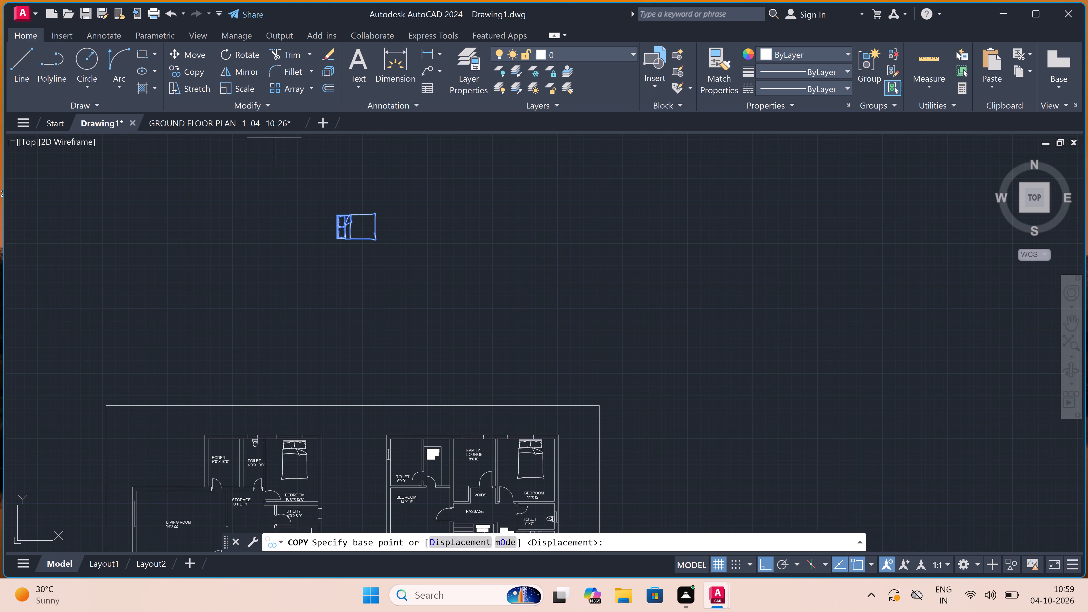
click(352, 228)
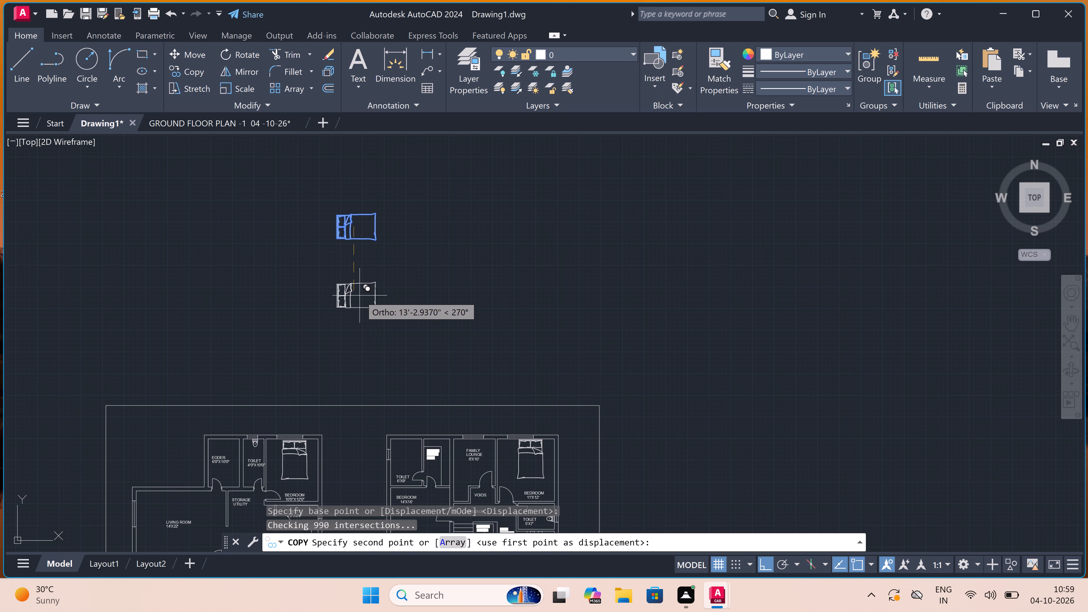
key(F8)
scroll(362, 294, down, 3)
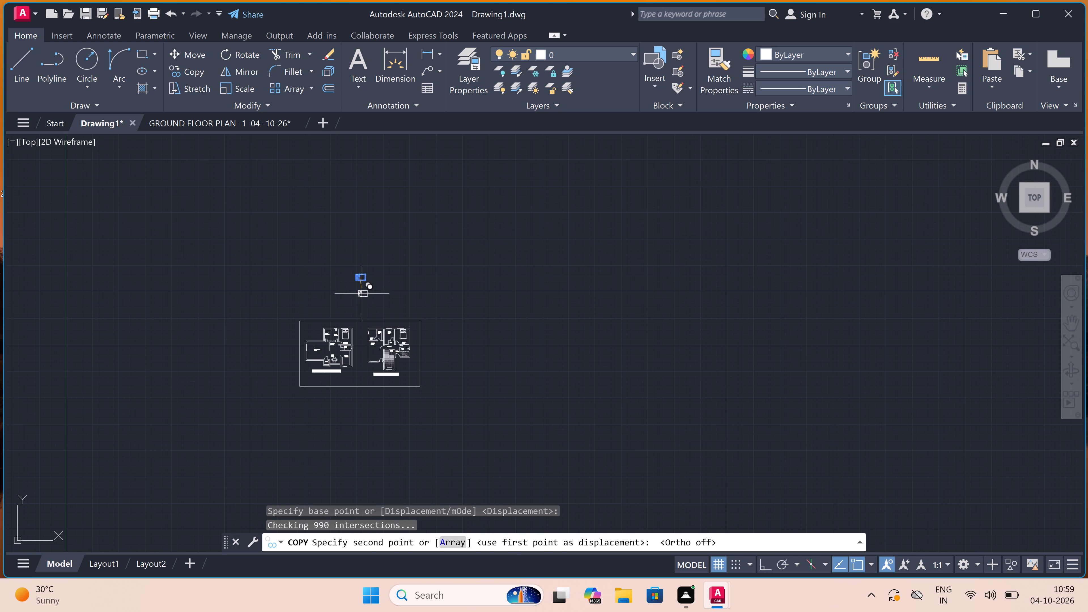
scroll(356, 359, up, 2)
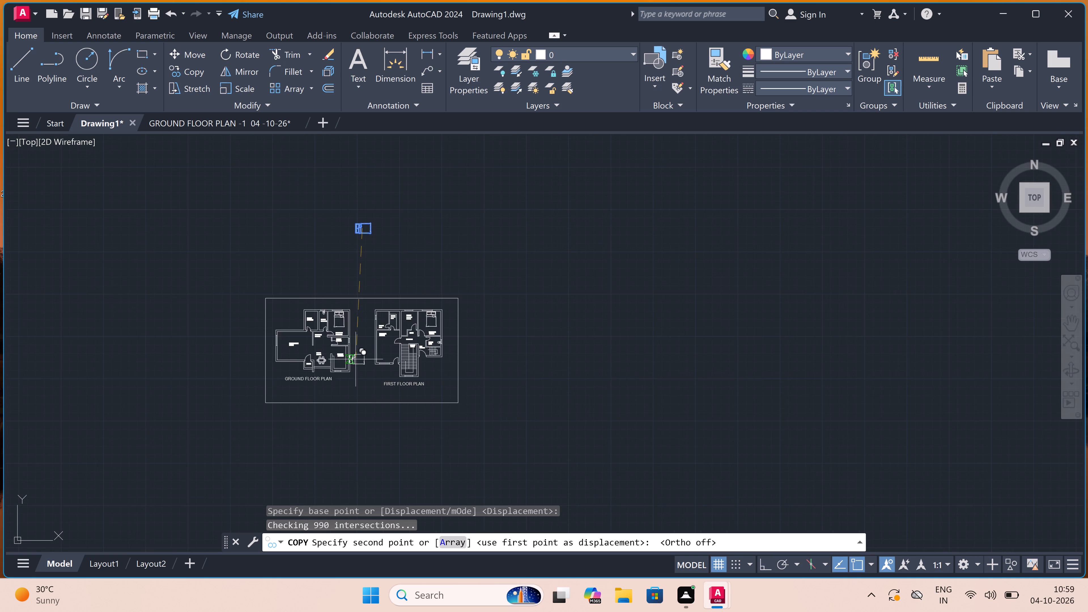
scroll(403, 348, up, 4)
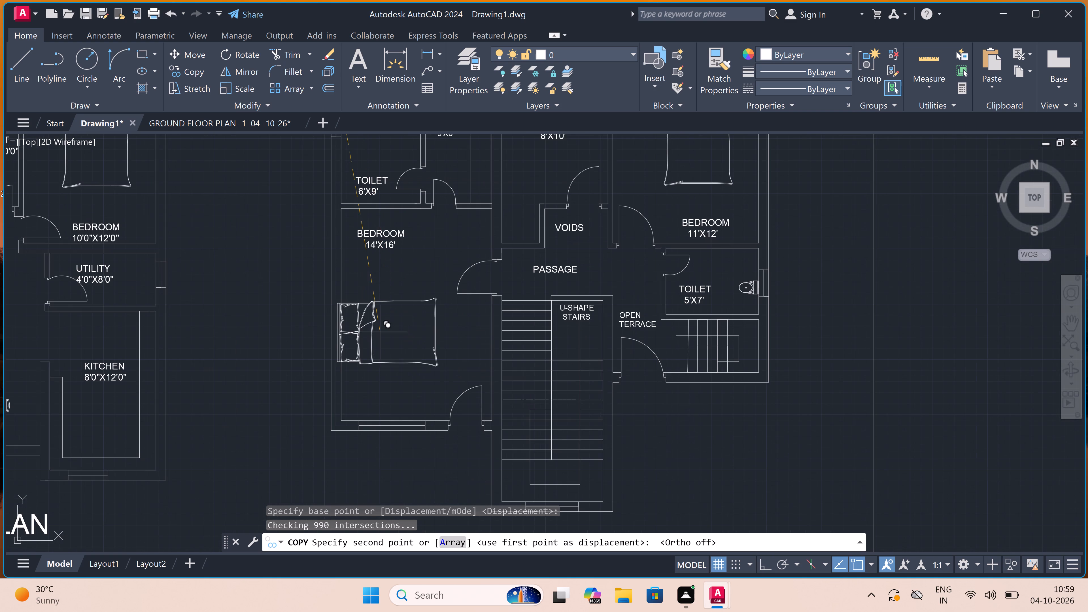
scroll(386, 334, up, 2)
click(386, 333)
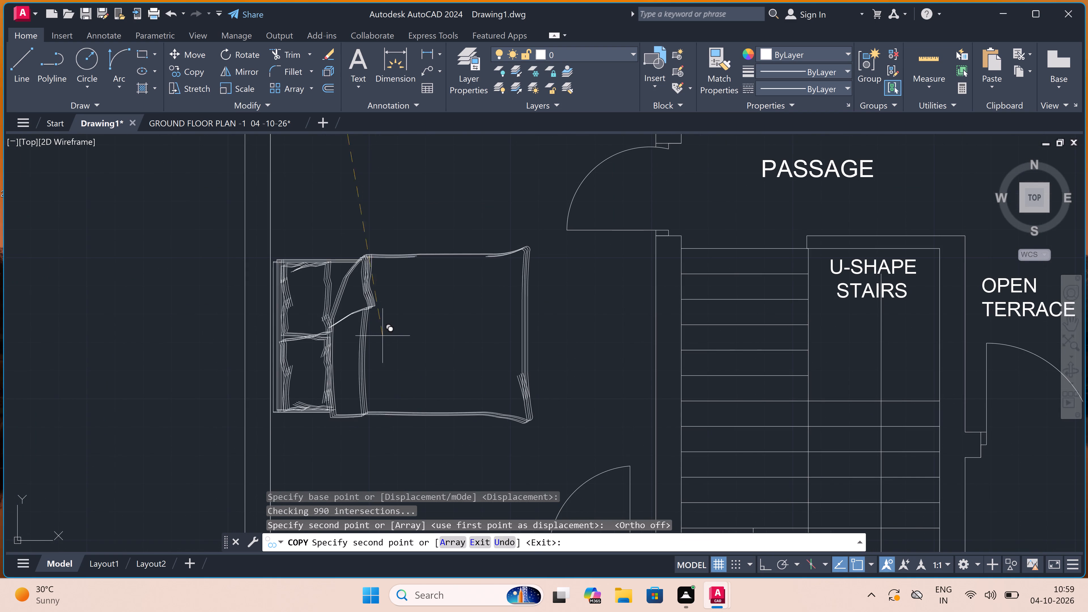
key(Escape)
Delete the source bed above the plan border.
scroll(359, 349, down, 4)
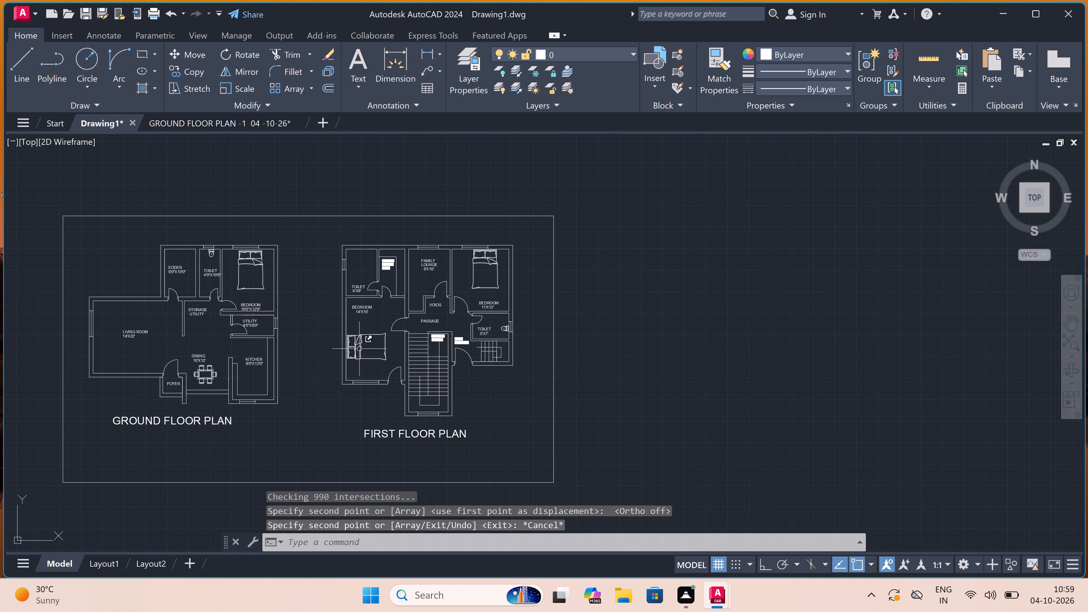
scroll(359, 349, down, 1)
scroll(178, 328, down, 1)
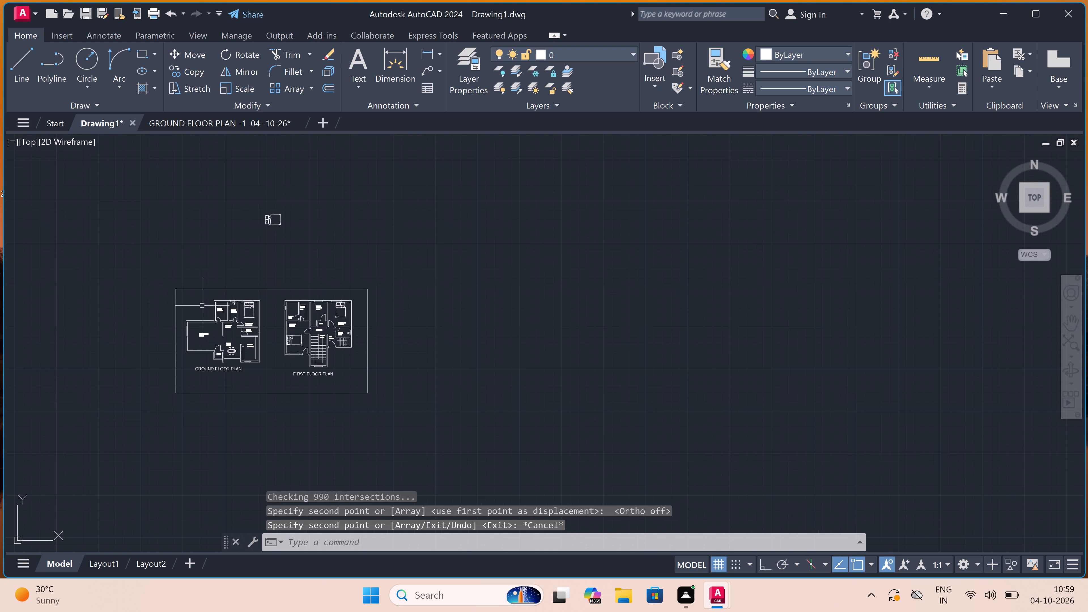
click(315, 183)
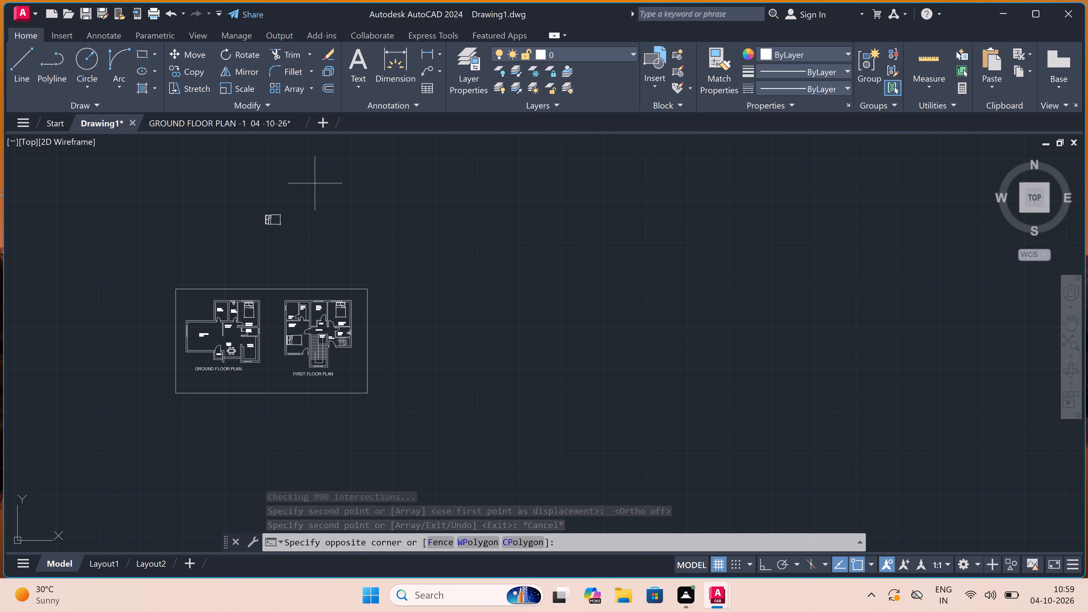
click(217, 248)
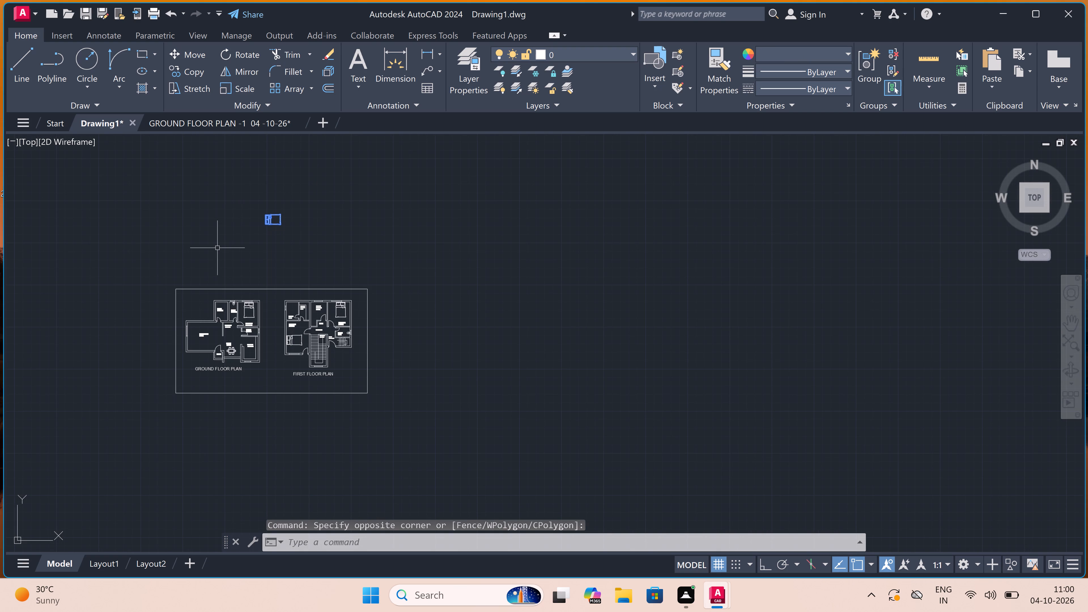
key(Delete)
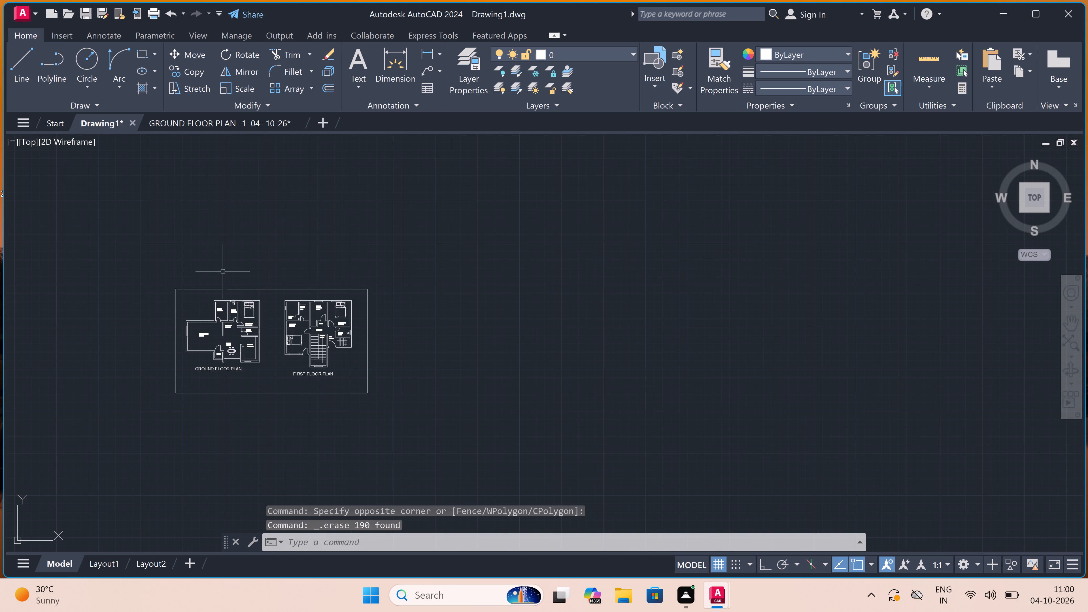
Open the recent drawing living_room_furniture (1).dwg.
scroll(171, 326, up, 3)
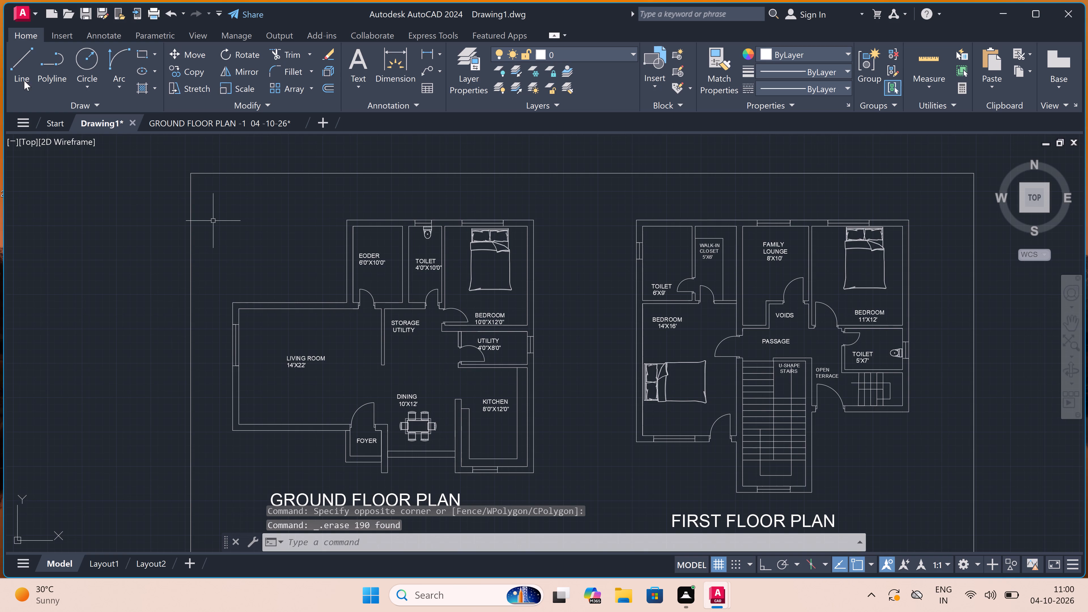
click(23, 12)
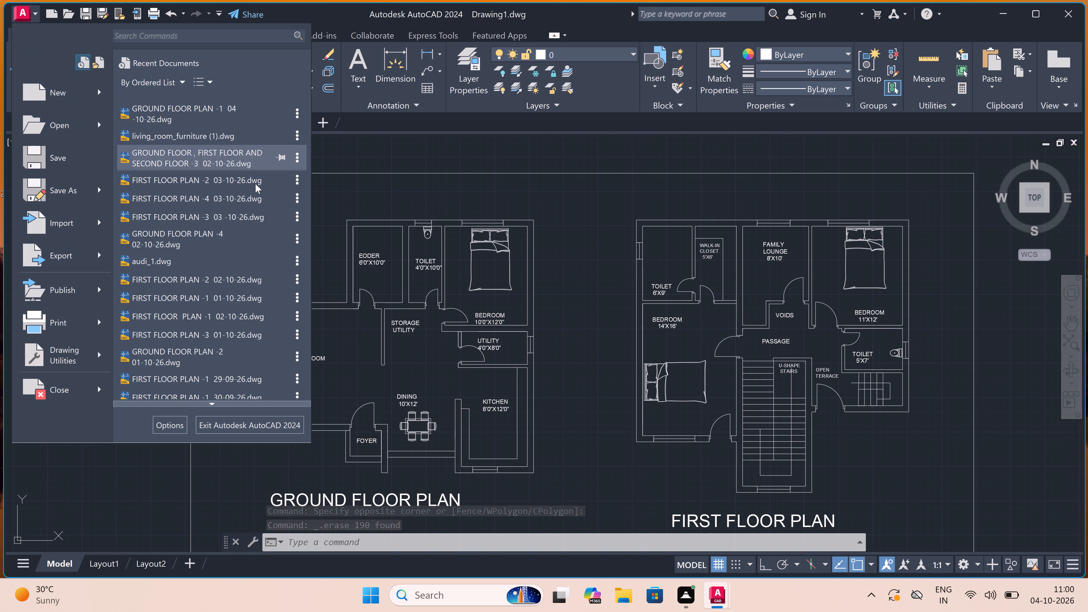
double_click(236, 130)
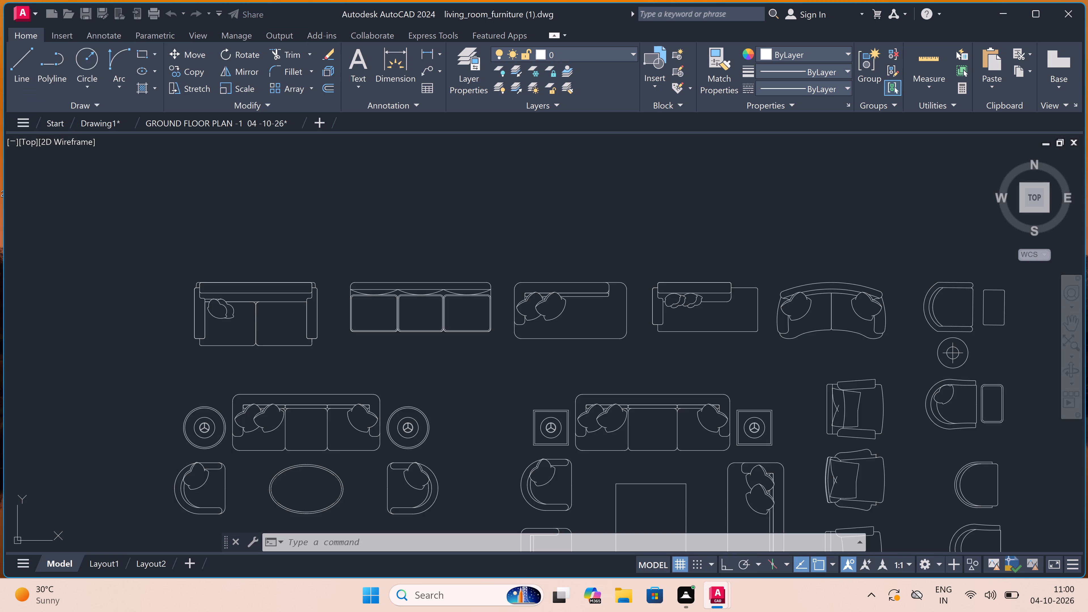
Copy to the clipboard the three-seat sofa set with two round side tables, two armchairs and an oval coffee table.
scroll(448, 296, down, 2)
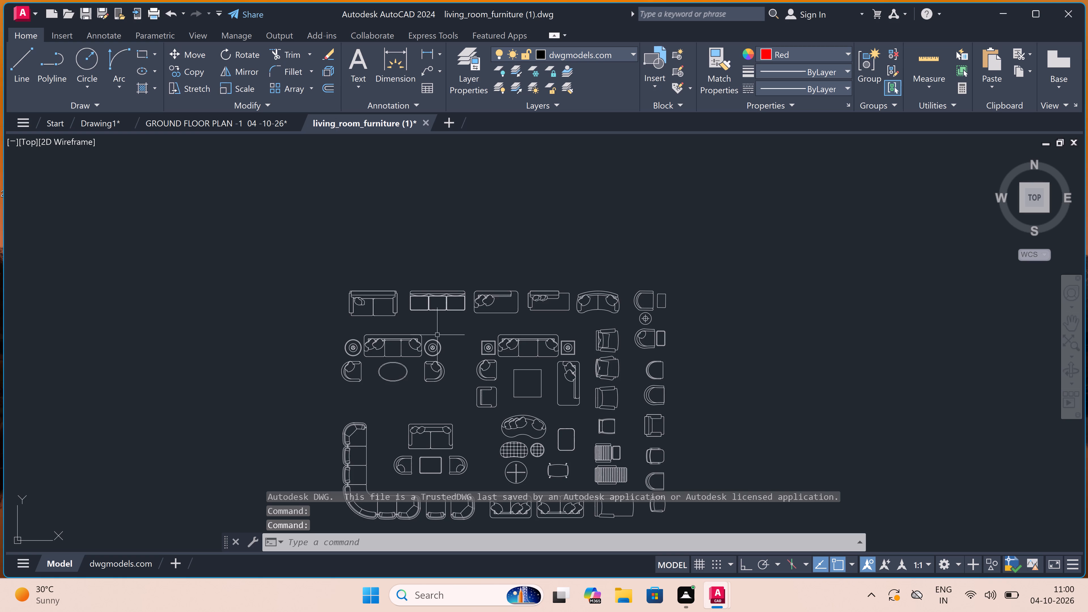
scroll(423, 369, down, 1)
scroll(423, 368, up, 2)
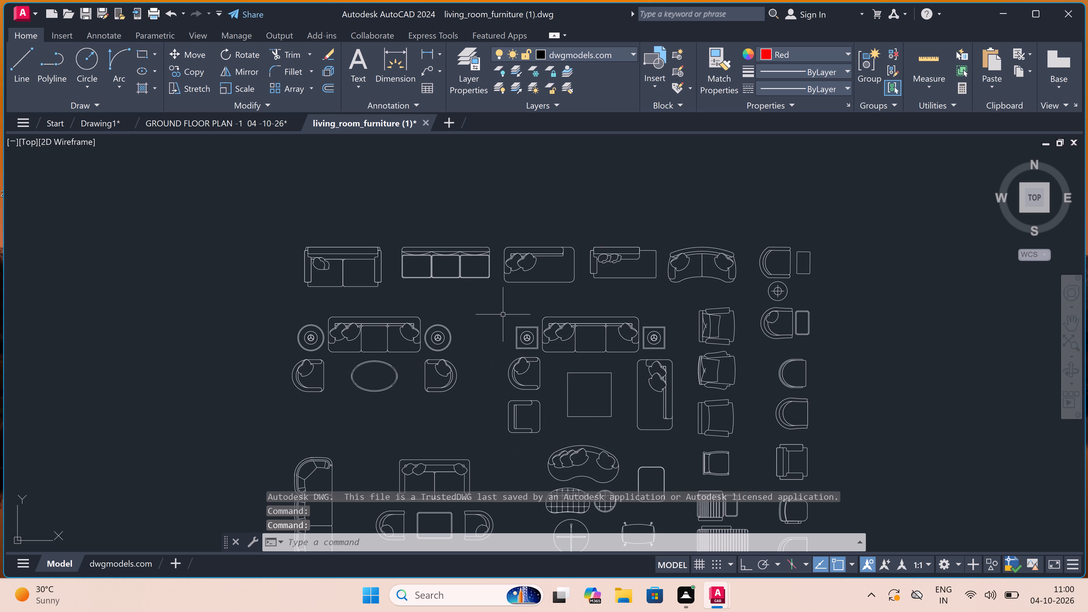
click(500, 318)
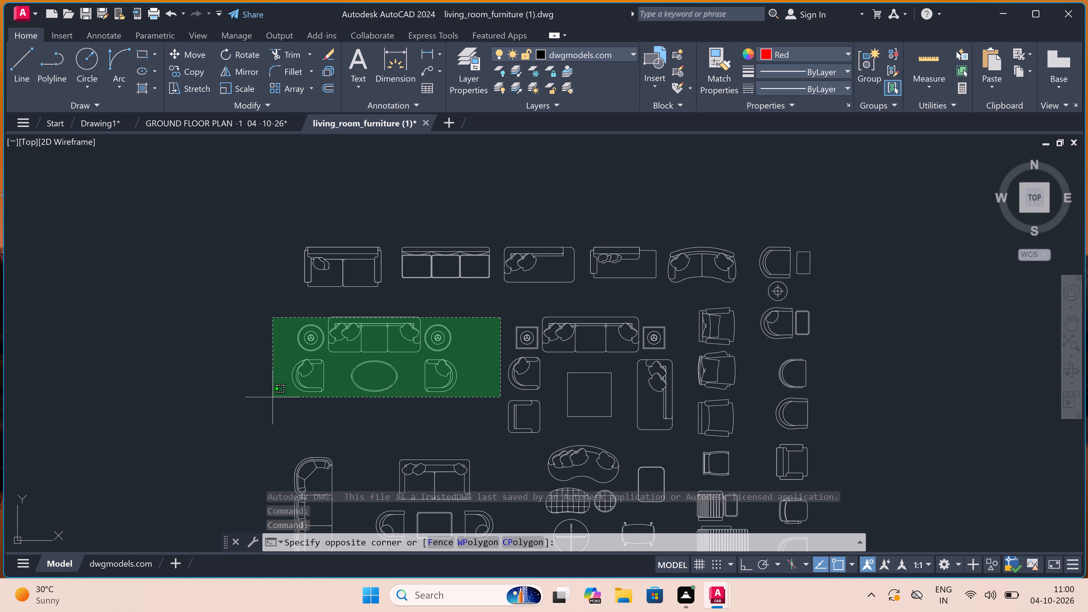
click(262, 405)
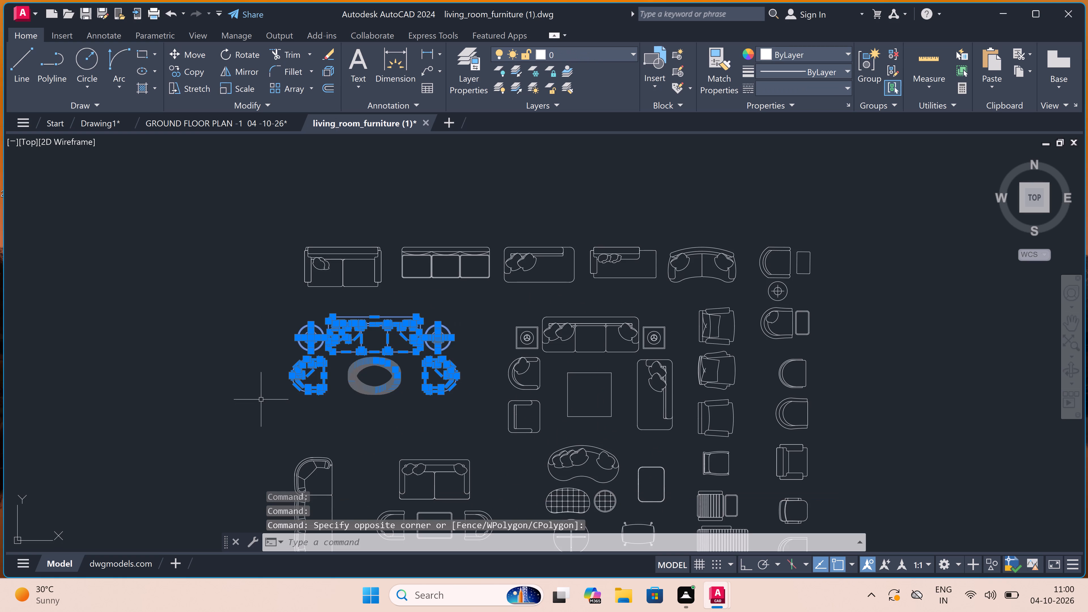
key(ctrl+c)
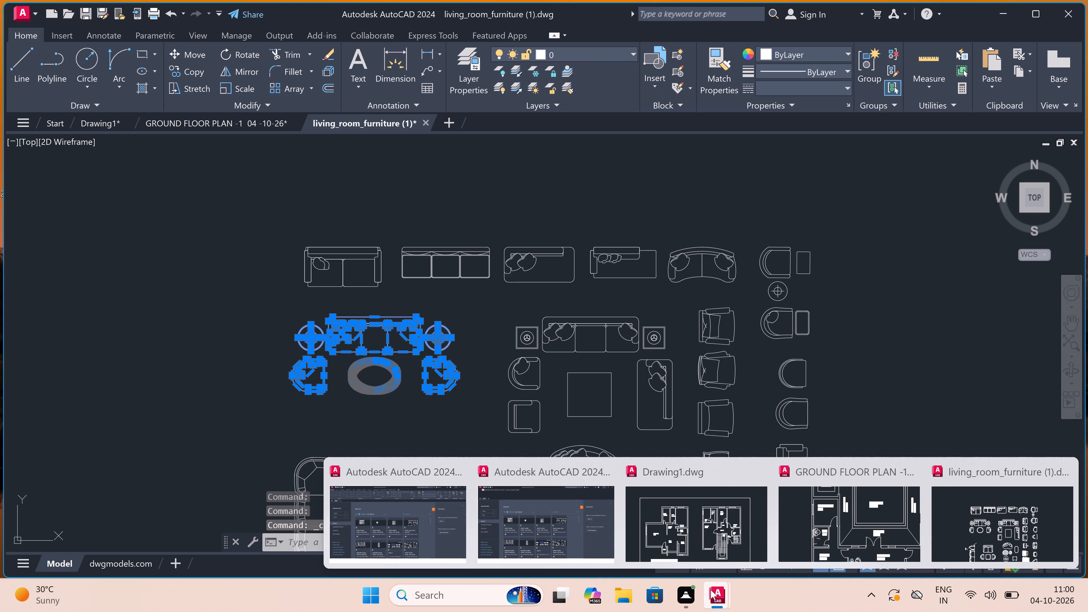
Switch to Drawing1 and paste the sofa set in the empty space beside the plan border.
click(700, 533)
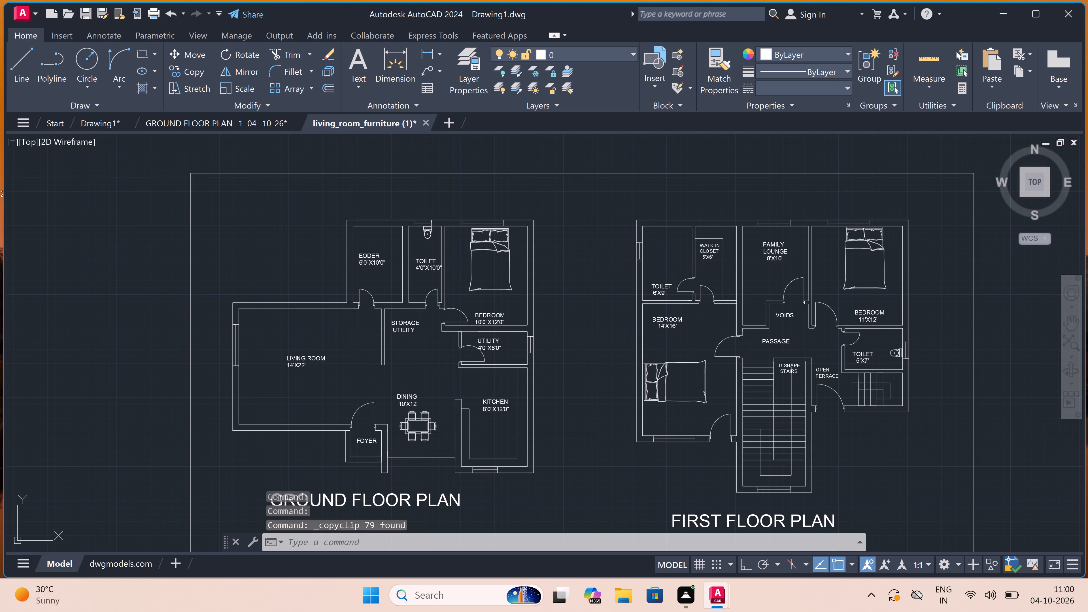
key(ctrl+v)
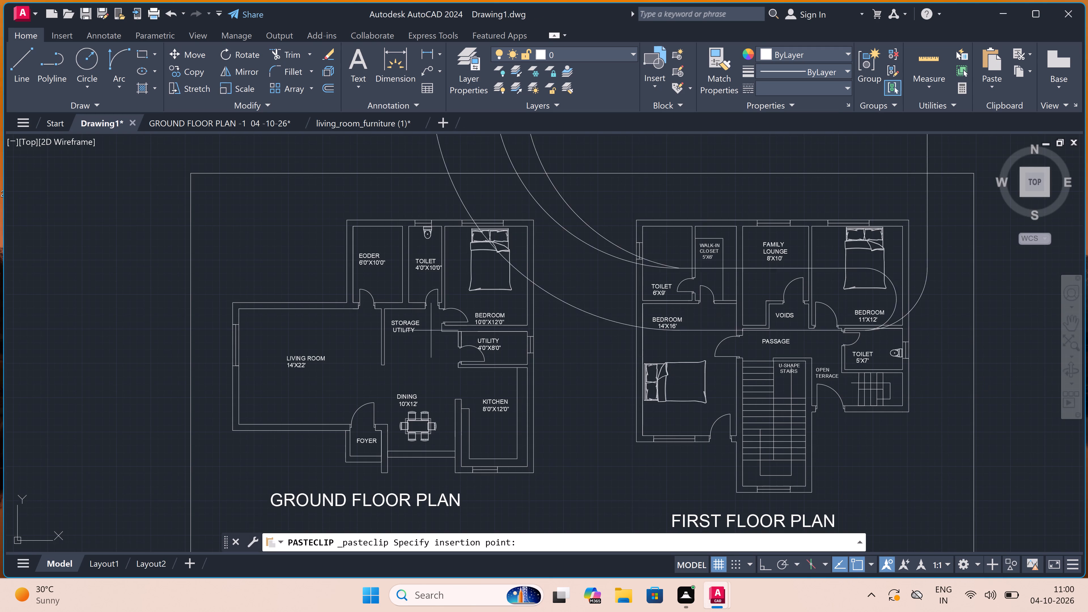
scroll(418, 288, down, 6)
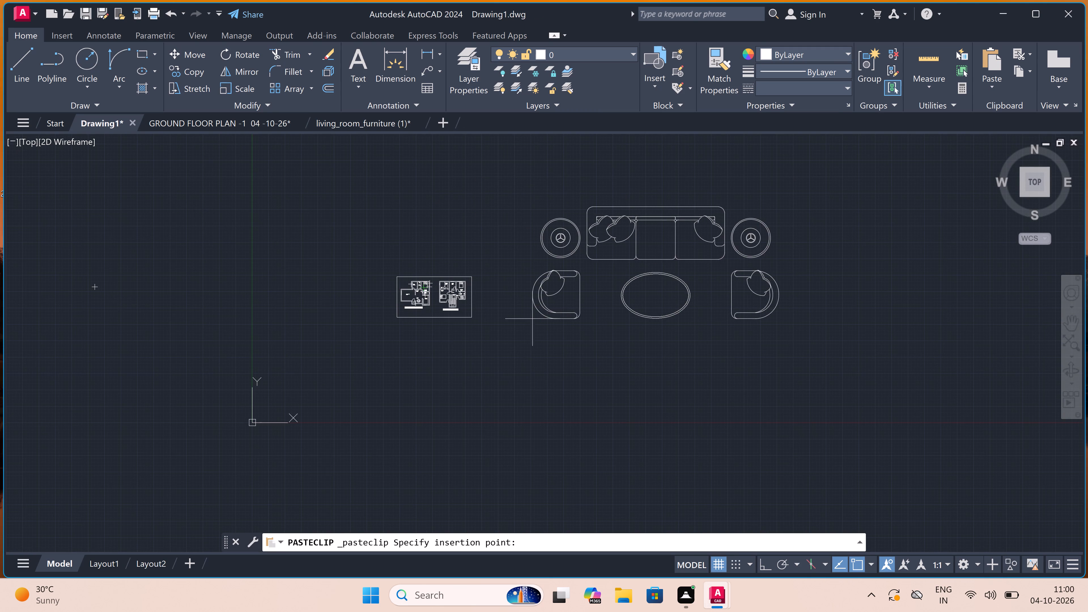
click(529, 320)
Scale the pasted sofa set down to roughly 5% of its size, from a base point at the round side table.
scroll(820, 212, up, 1)
click(823, 196)
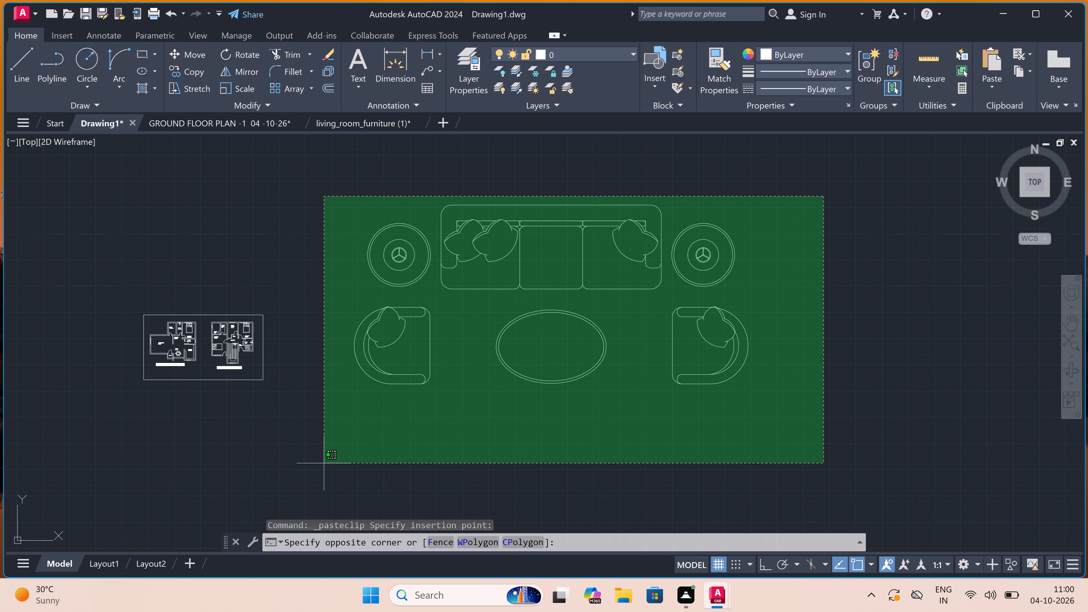
click(324, 463)
click(249, 83)
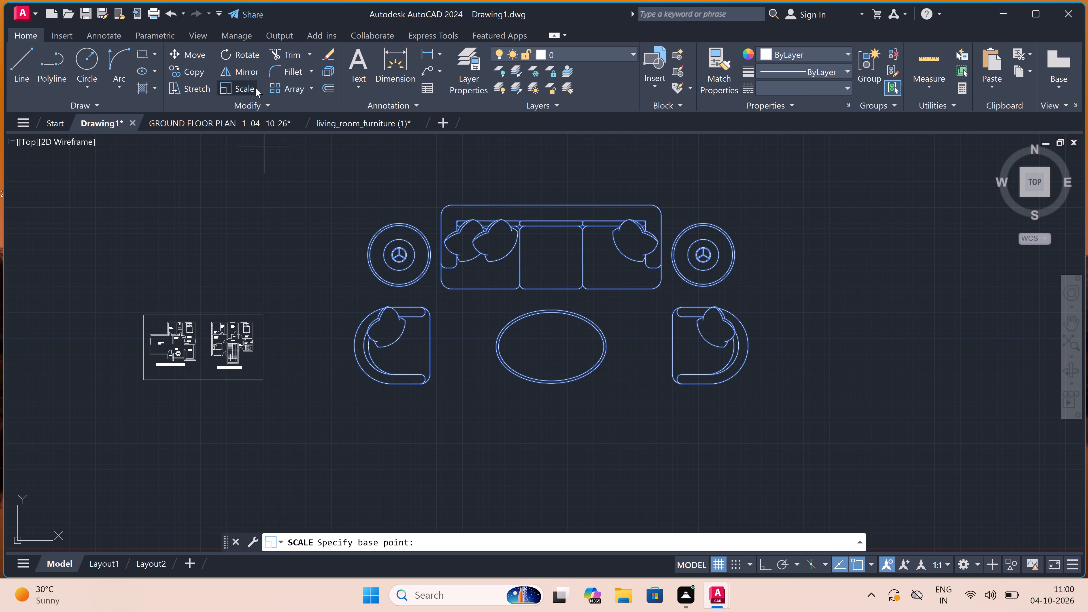
click(419, 231)
scroll(431, 215, up, 3)
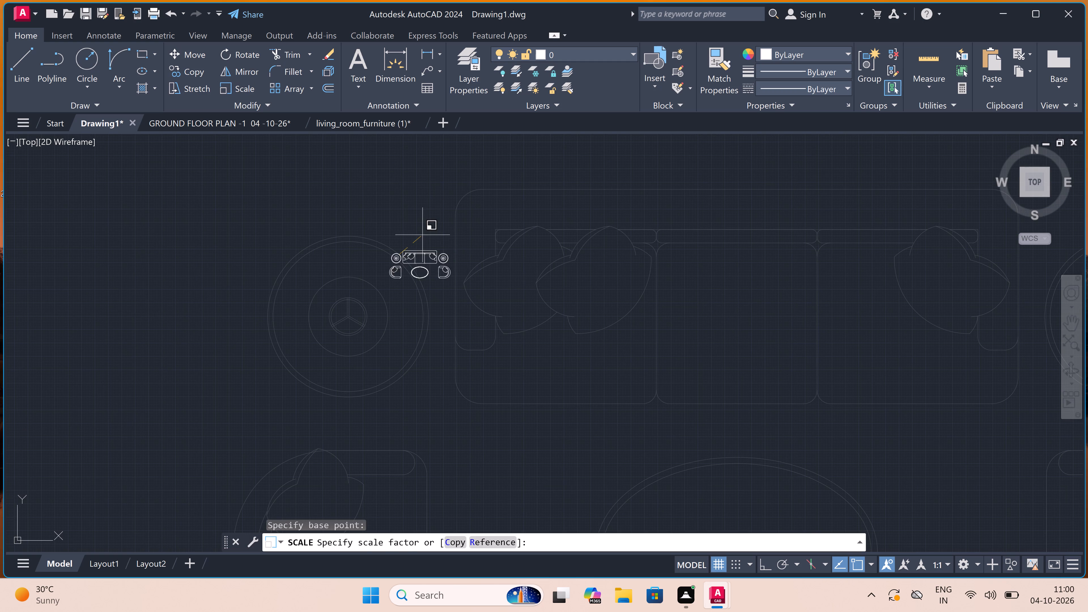
click(421, 241)
Move the scaled-down sofa set by the sofa's back to the empty space beside the border, next to the ground floor plan.
drag(460, 234, 456, 237)
click(358, 304)
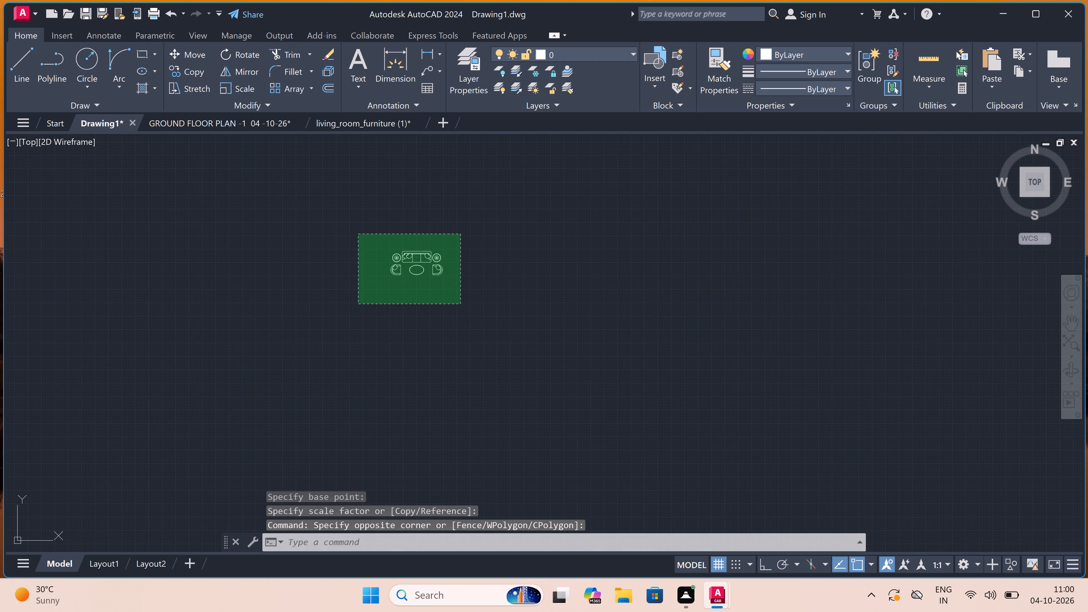
click(186, 51)
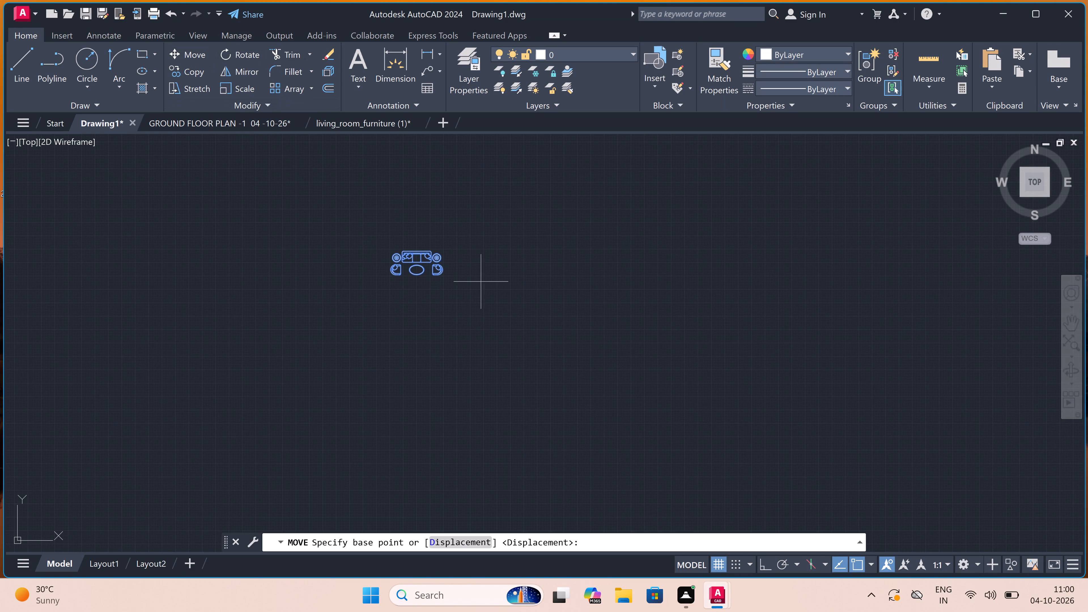
click(420, 255)
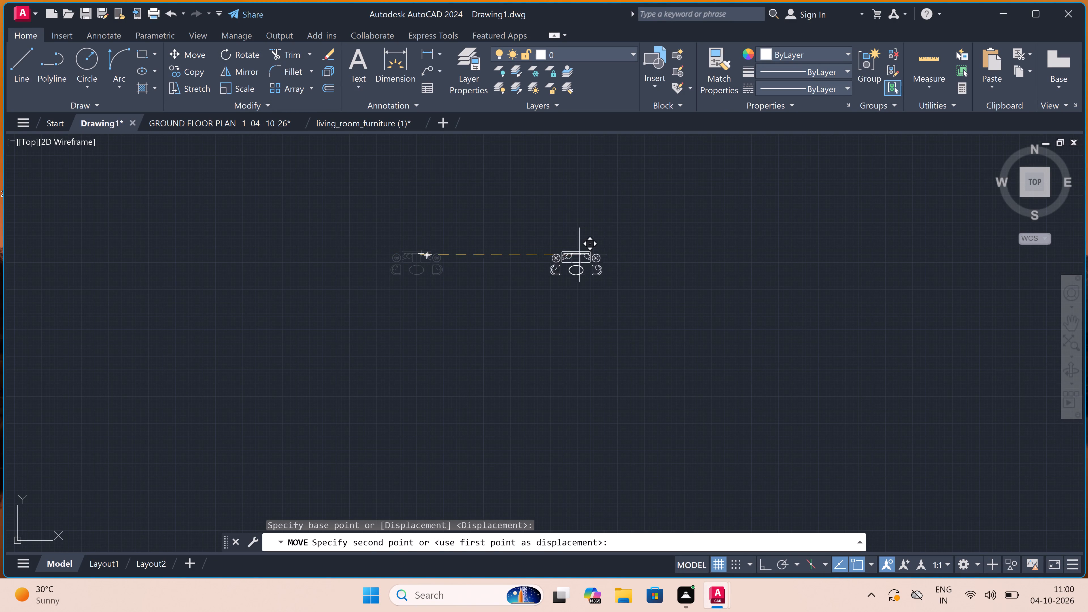
scroll(521, 310, down, 3)
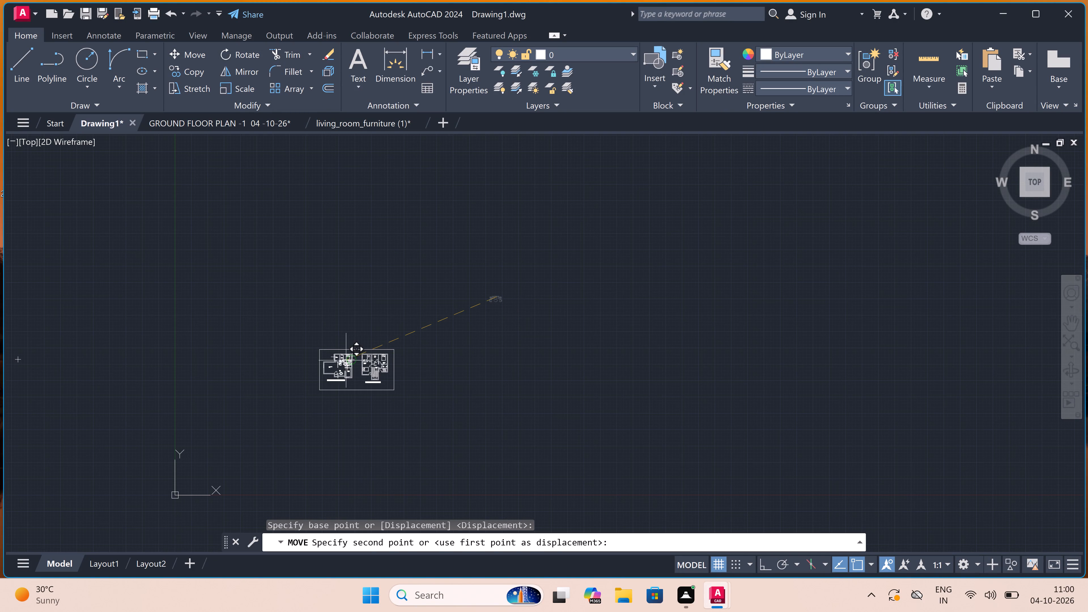
scroll(313, 369, up, 5)
click(284, 326)
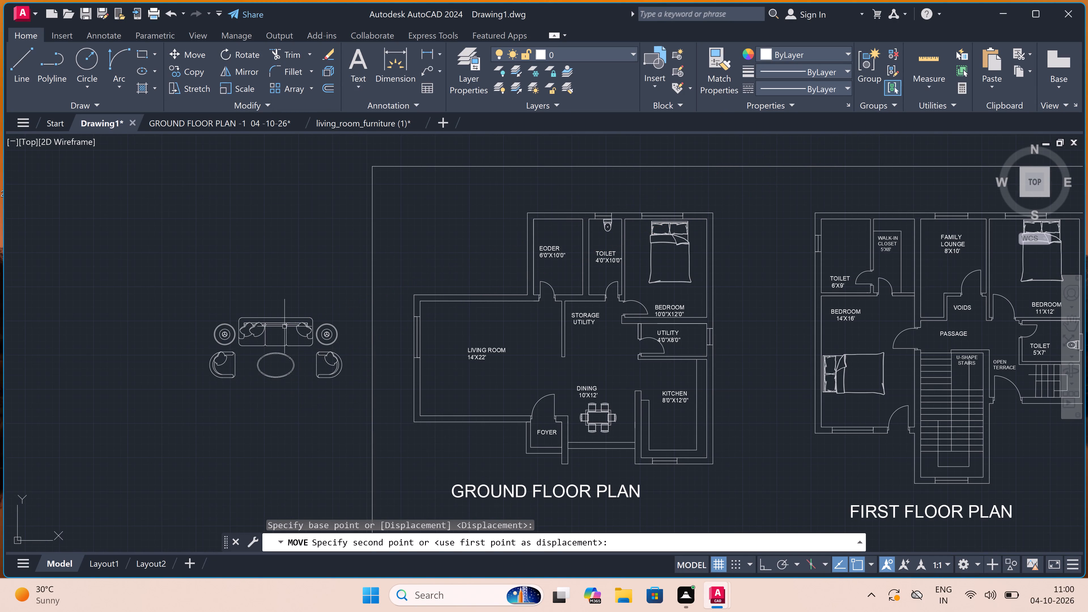
Scale the sofa set down to roughly 55% of its size, from a base point at the middle of the sofa's back edge.
drag(348, 284, 351, 285)
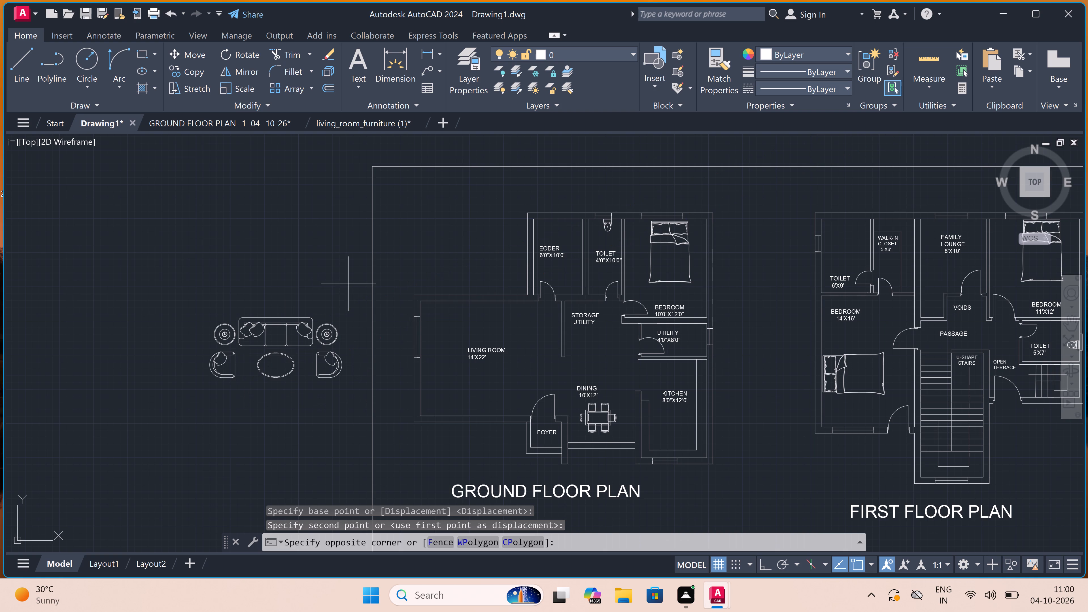
click(160, 395)
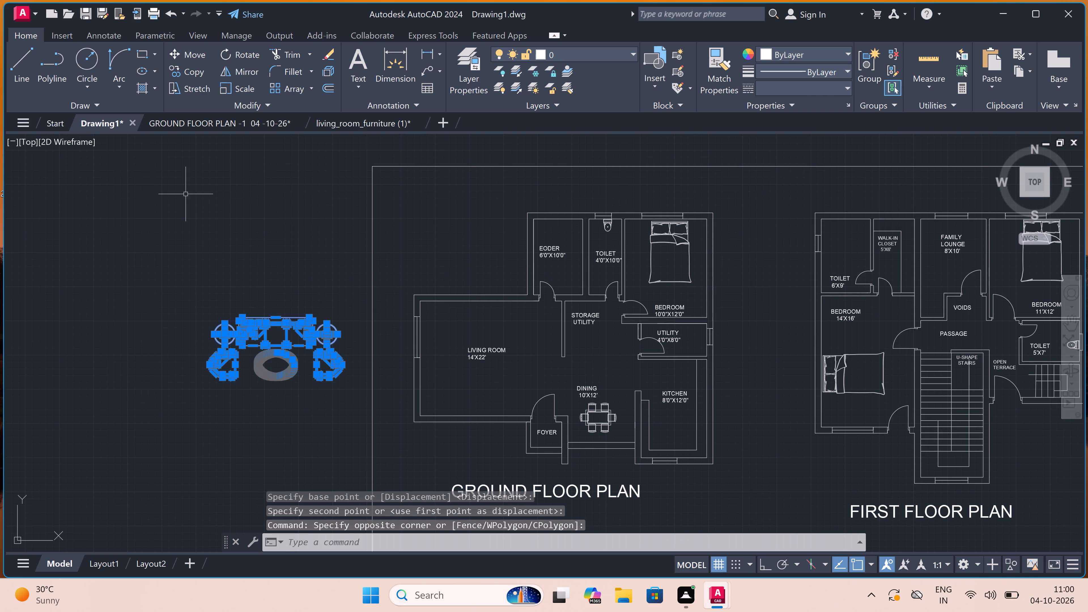
click(245, 86)
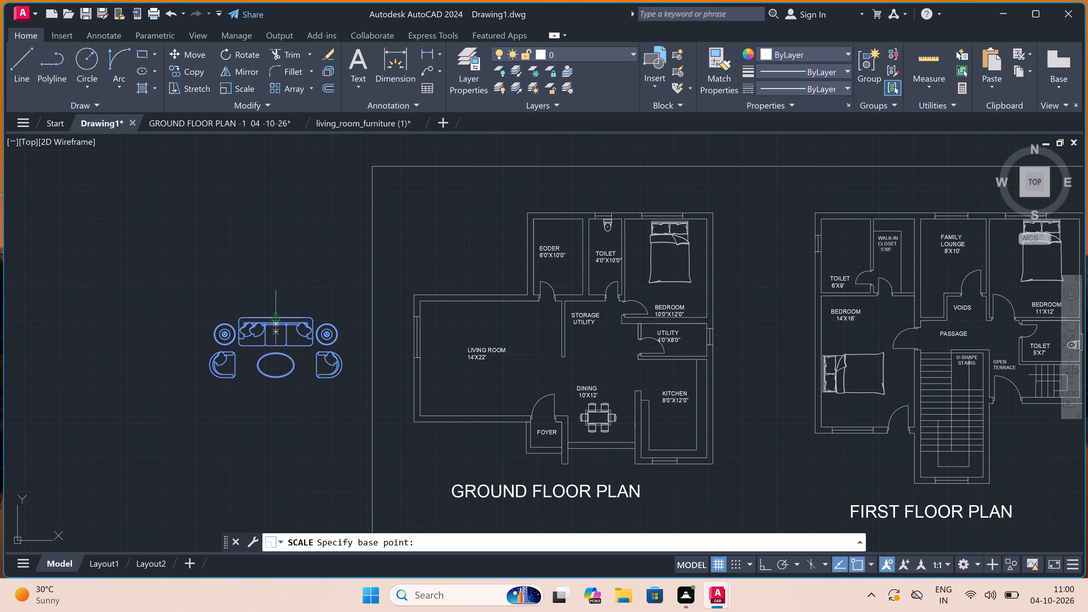
click(273, 315)
click(288, 283)
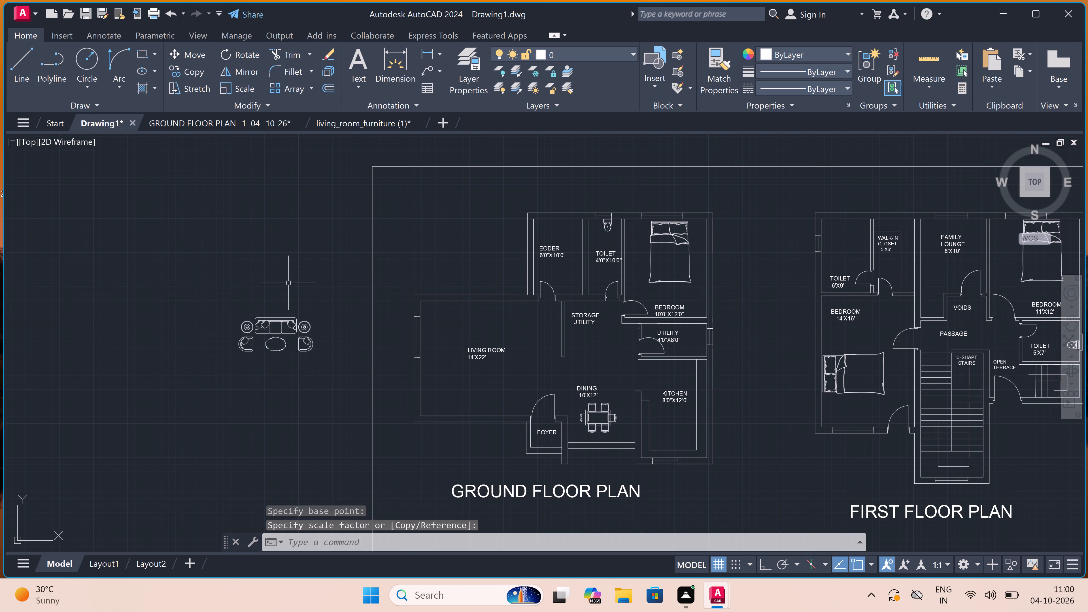
Rotate the sofa set 90° counterclockwise with Ortho on, about a point between the sofa and the oval table.
click(331, 293)
click(151, 420)
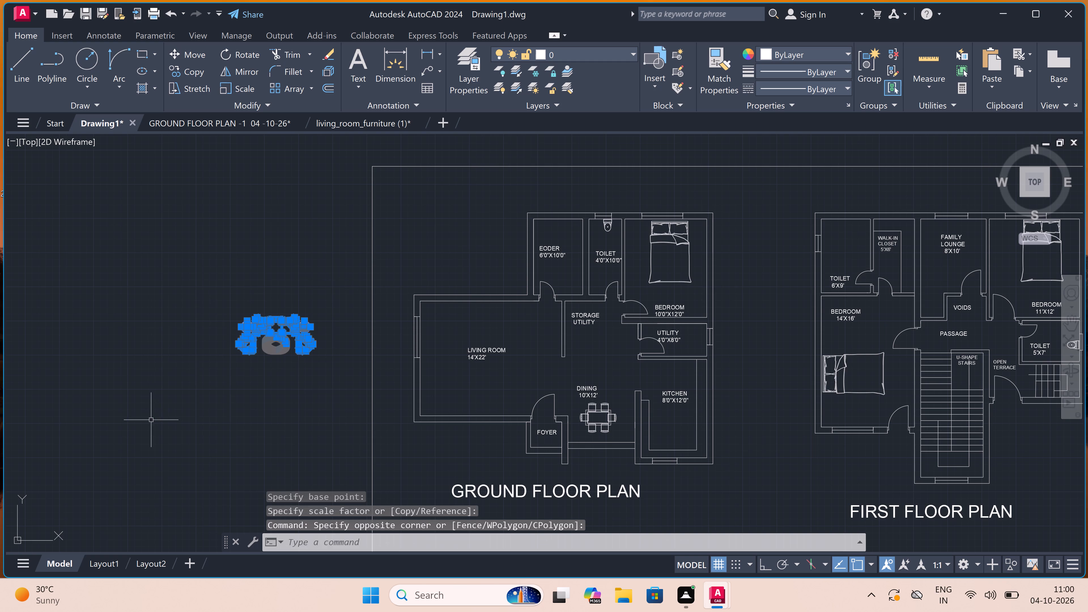
click(237, 51)
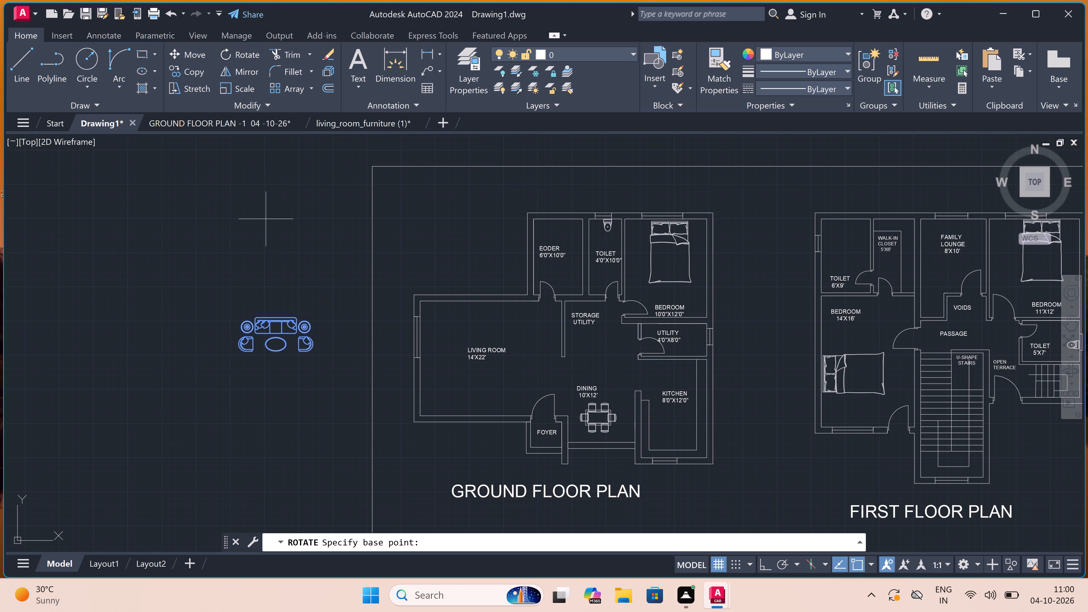
click(273, 335)
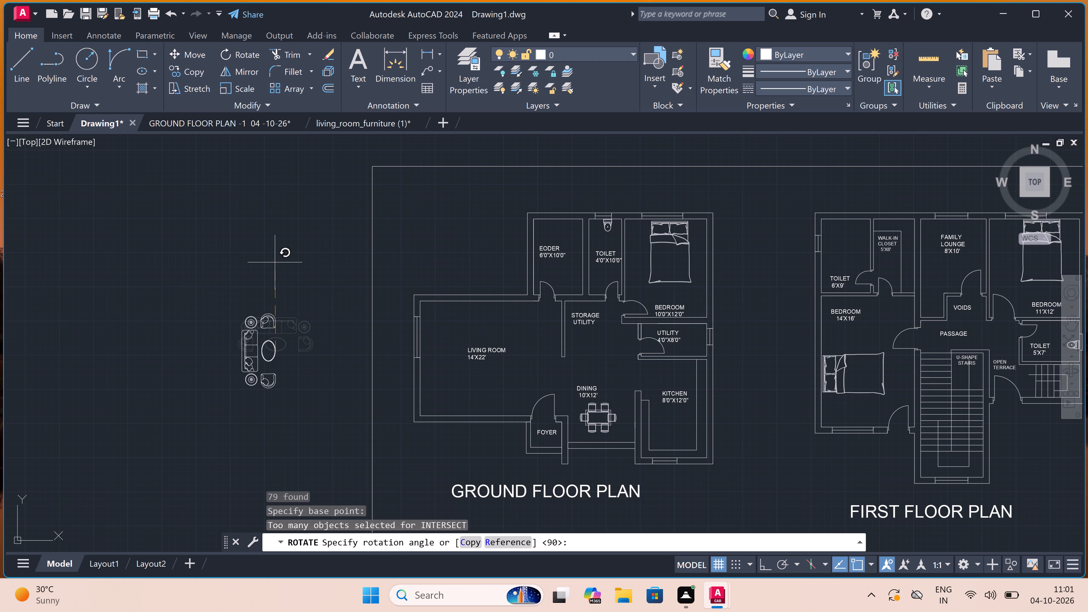
key(F8)
click(272, 275)
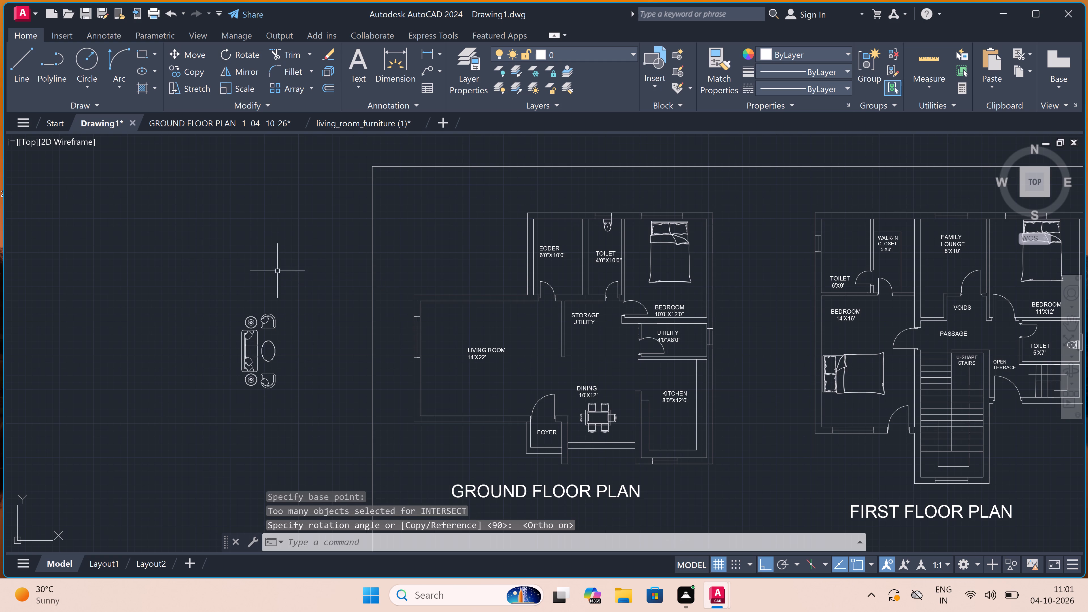
Move the sofa set by the middle of its back edge into the living room, just inside the outer wall's window, with Ortho off.
drag(296, 267, 298, 269)
click(188, 403)
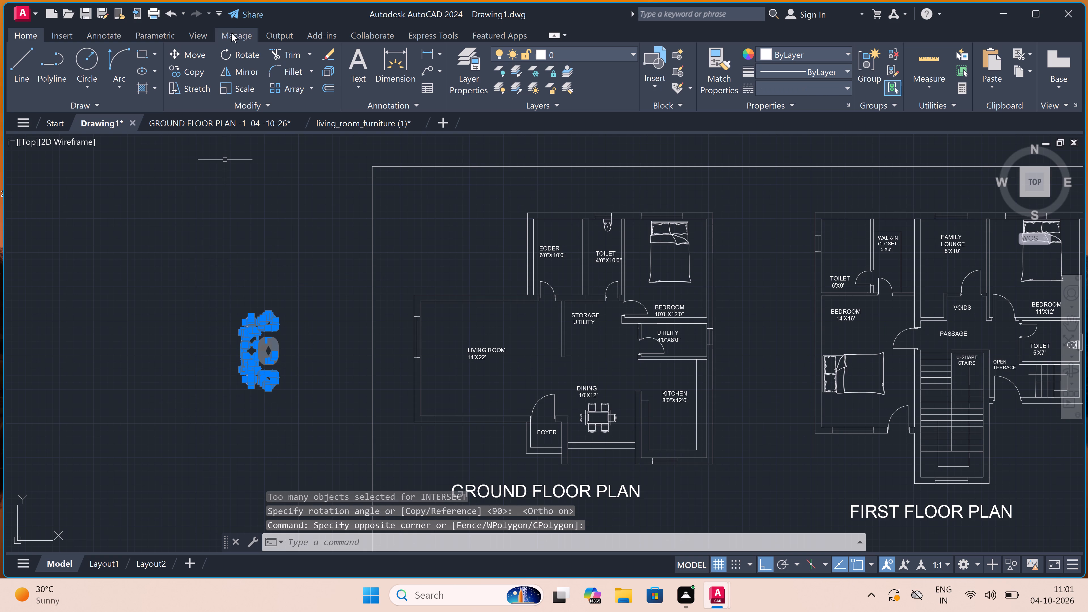
click(193, 51)
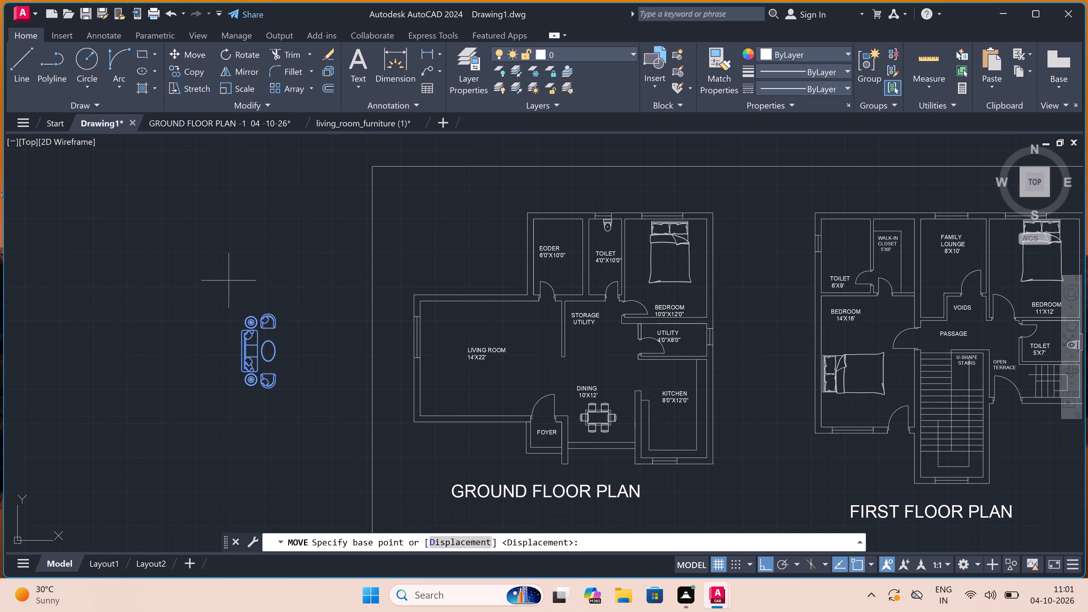
click(240, 352)
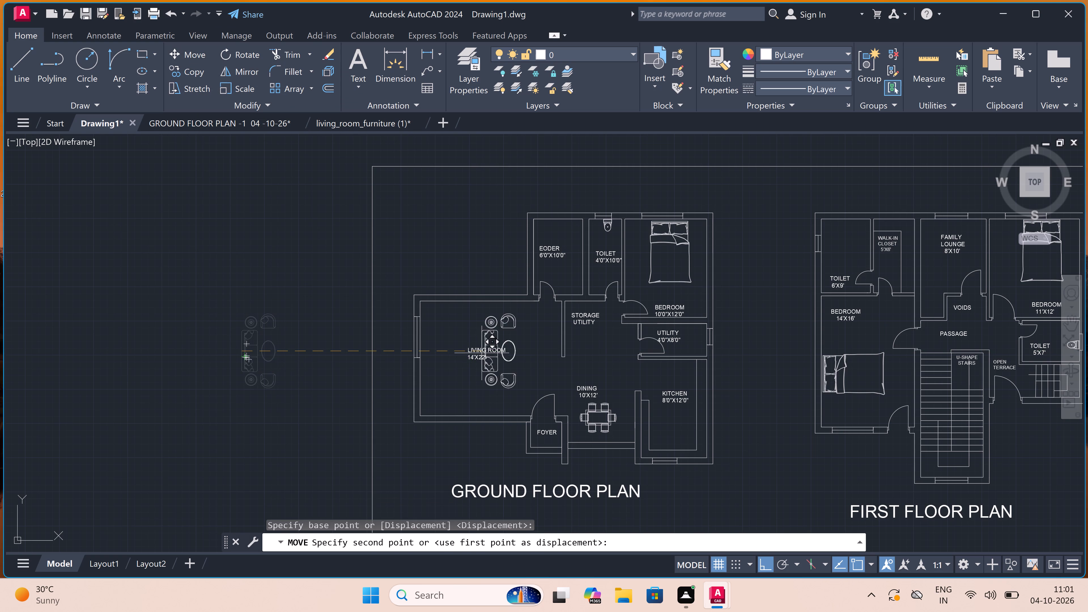
scroll(419, 339, up, 3)
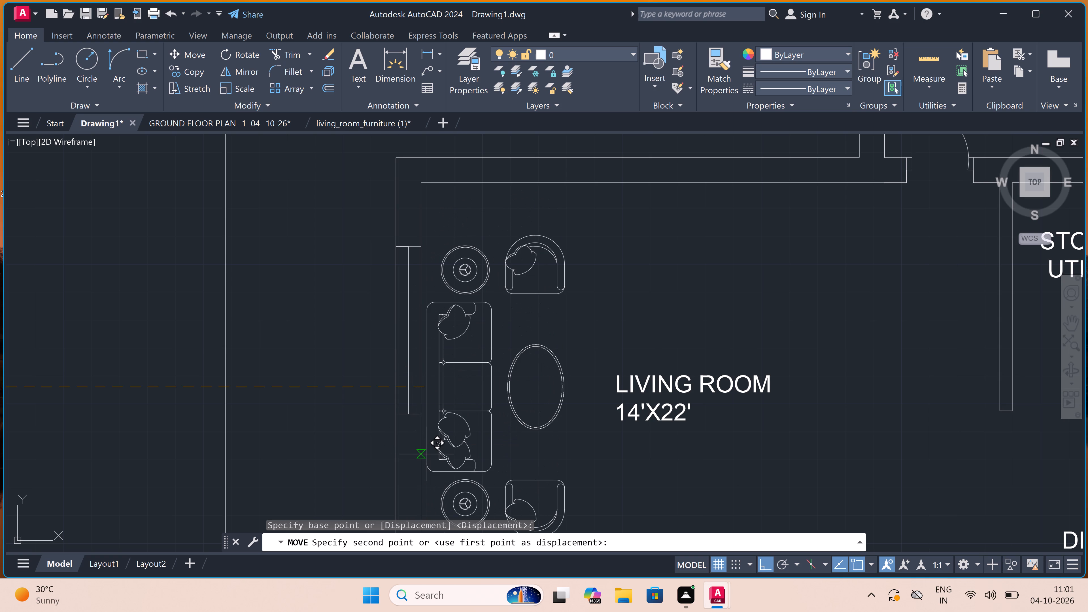
key(F8)
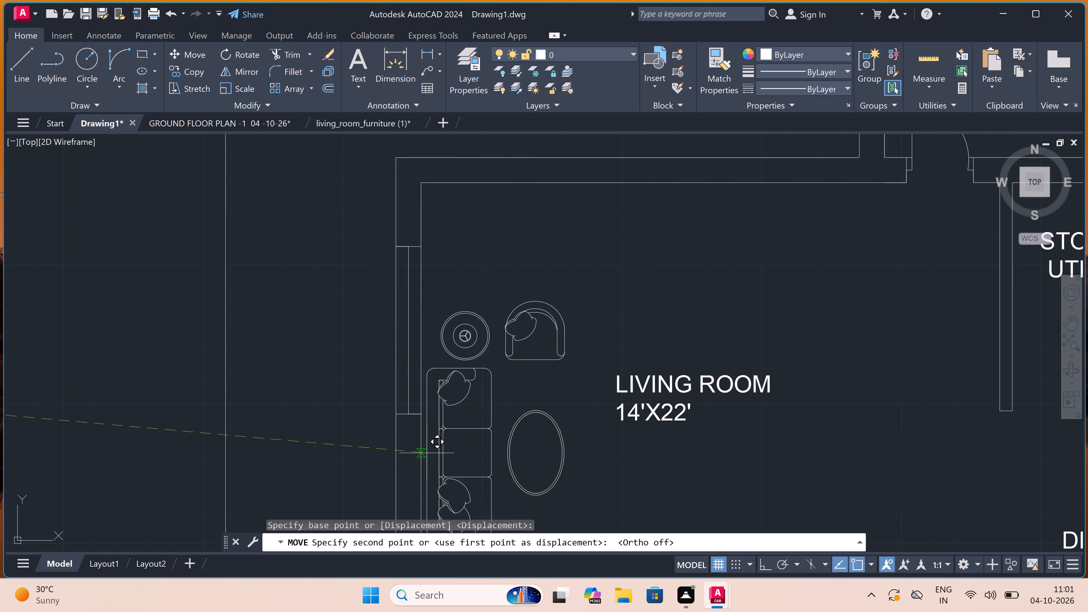
scroll(435, 421, down, 1)
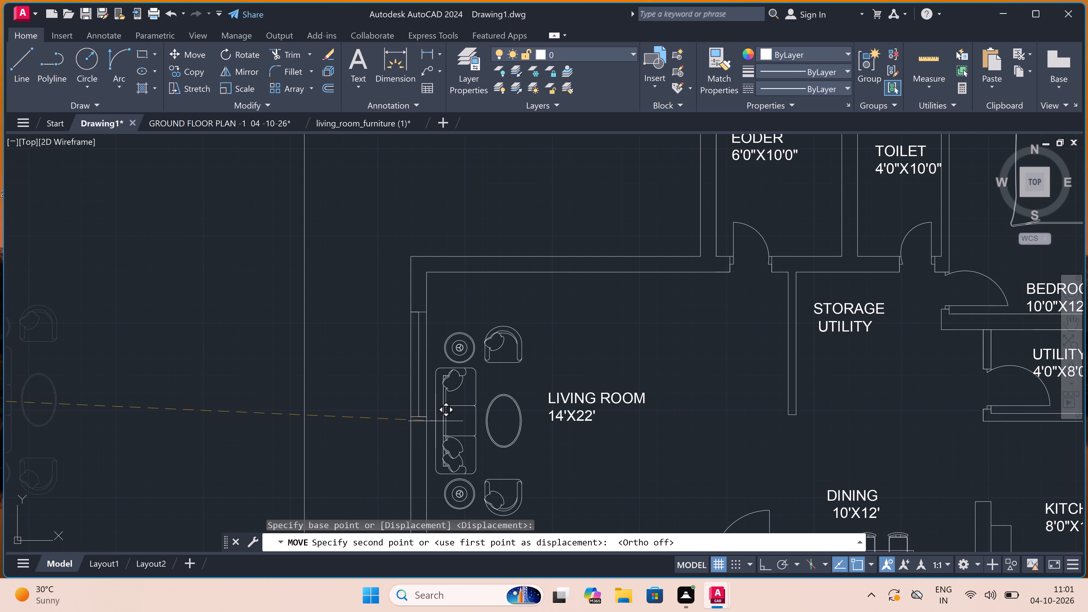
scroll(429, 418, up, 1)
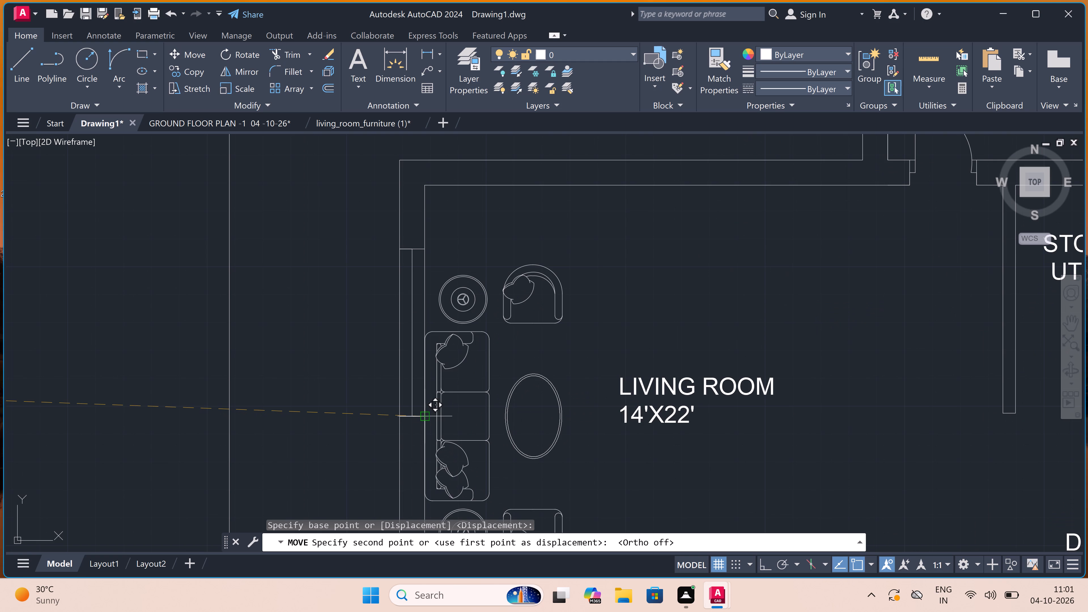
scroll(436, 415, up, 2)
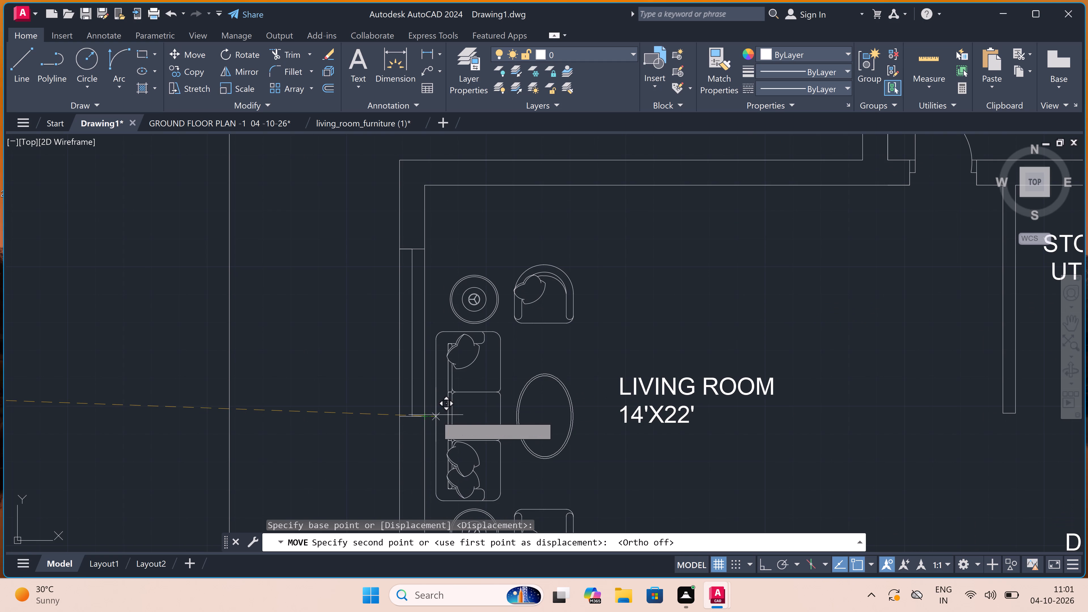
scroll(436, 415, up, 2)
click(424, 412)
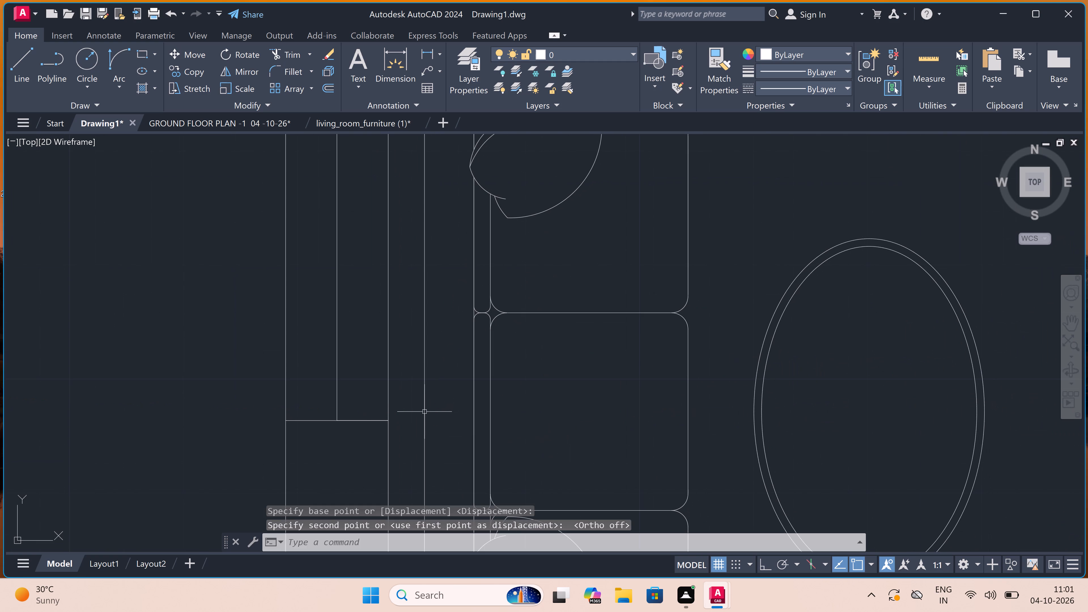
With Line and Ortho on, draw a window jamb across the dining room's exterior wall near the foyer, returning to the jamb's midpoint.
scroll(403, 300, down, 3)
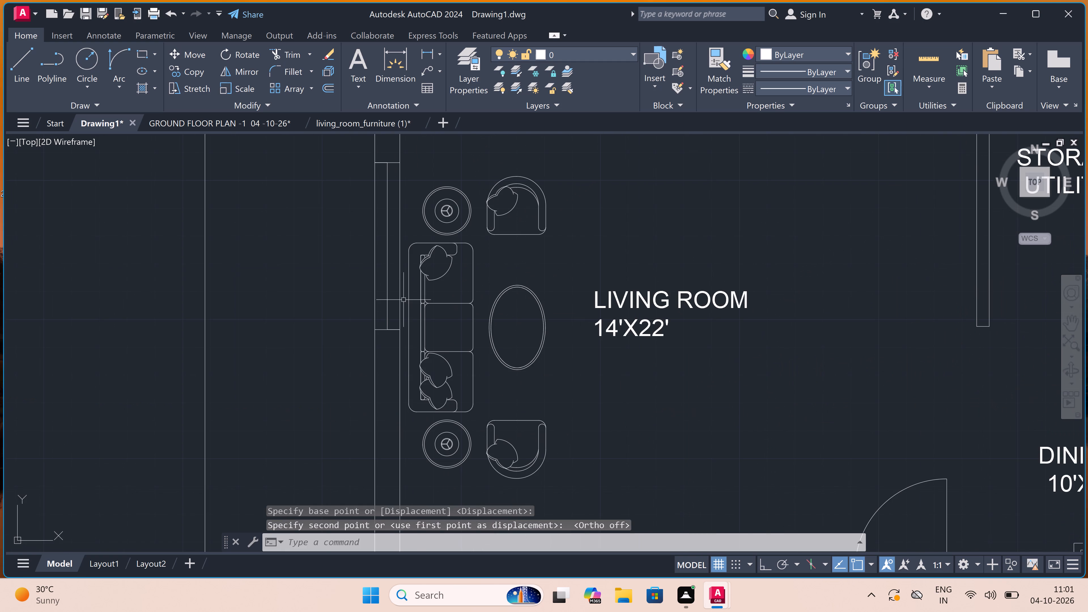
scroll(403, 300, down, 7)
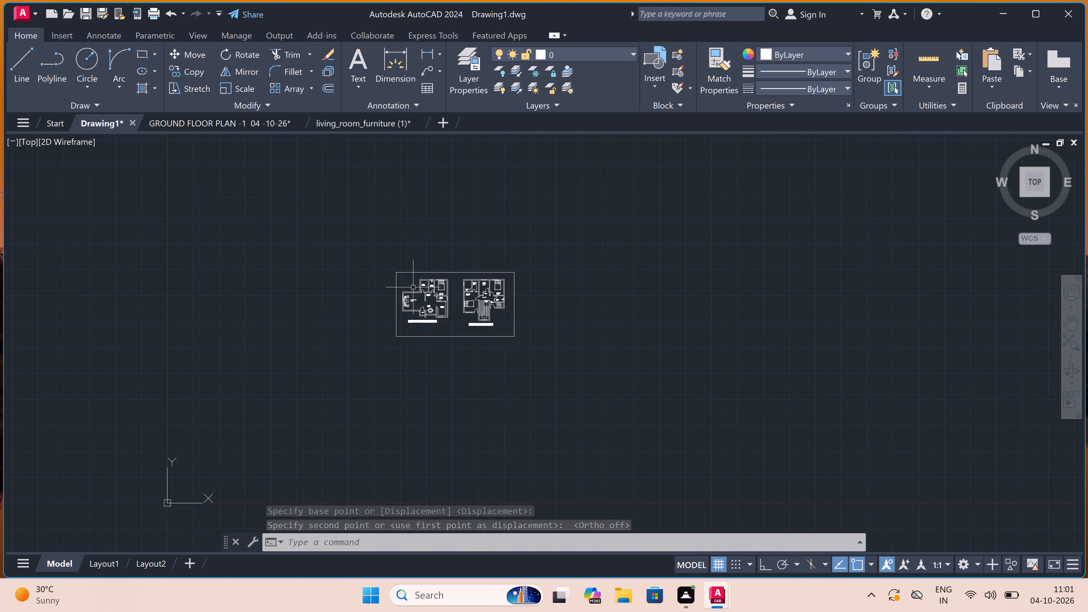
scroll(414, 287, up, 5)
scroll(414, 287, down, 4)
scroll(539, 312, up, 3)
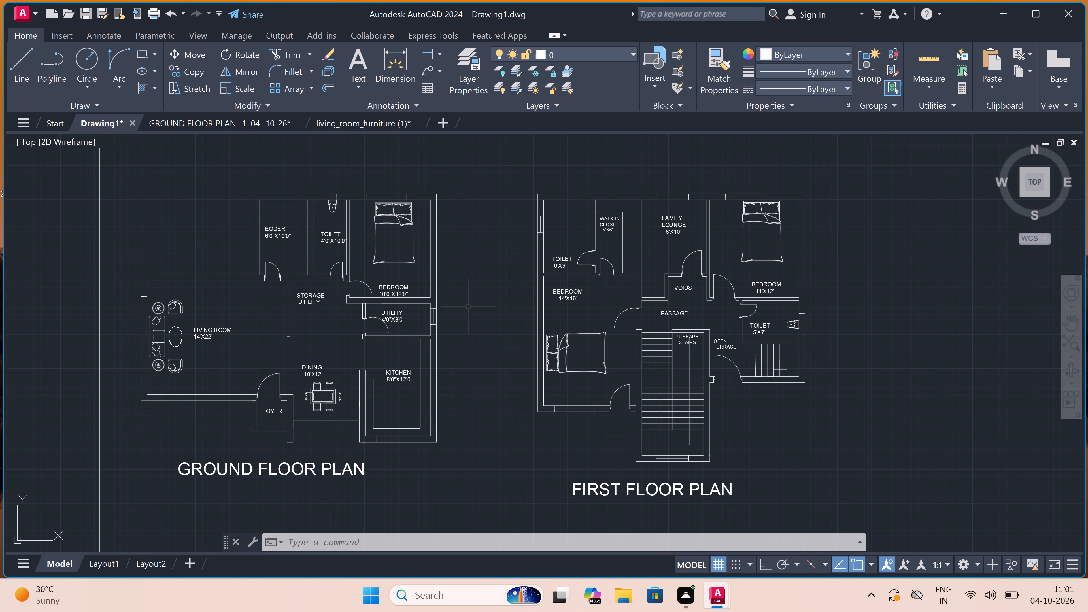
scroll(287, 441, up, 2)
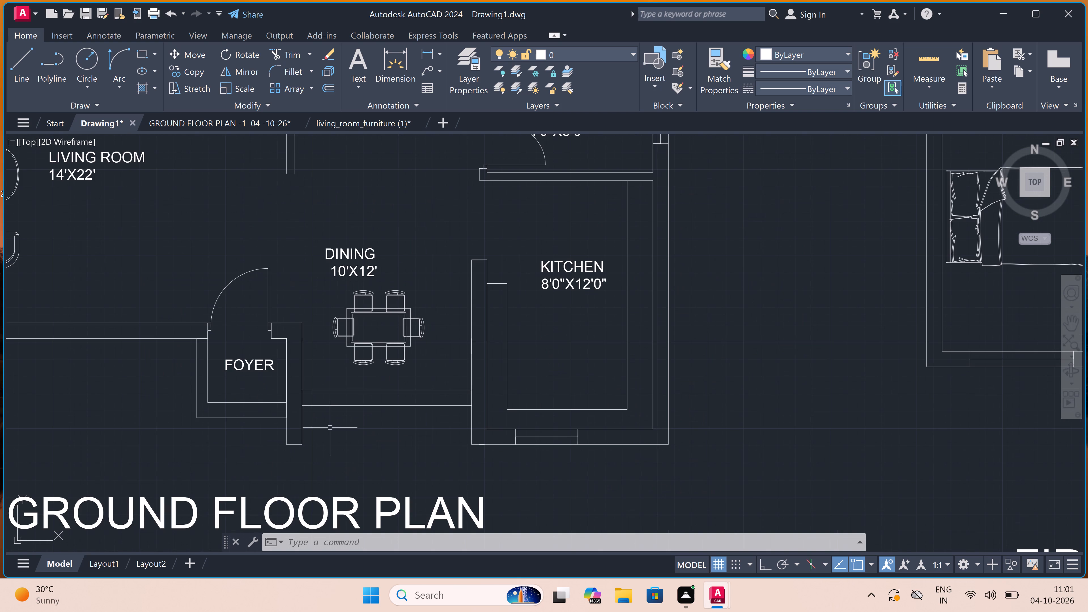
key(l)
key(space)
scroll(339, 388, up, 1)
click(336, 394)
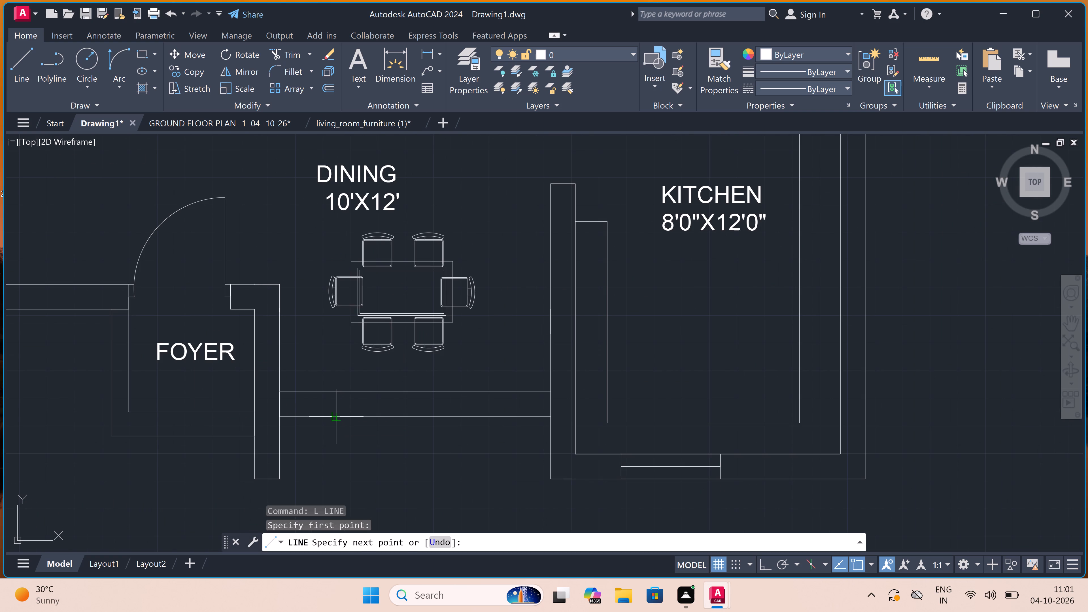
key(F8)
click(335, 414)
click(337, 401)
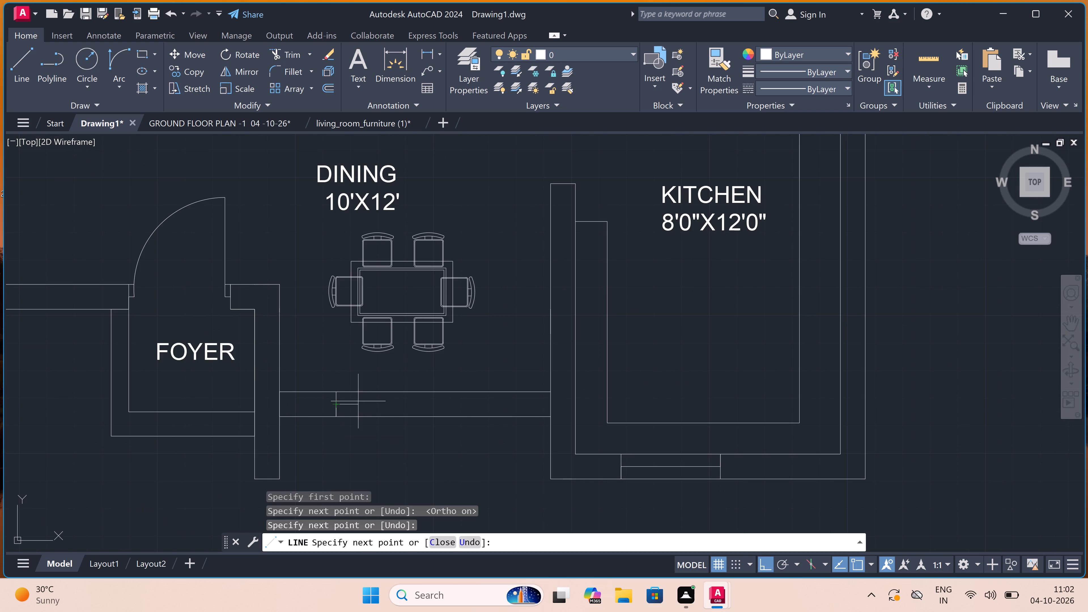
Complete the dining room window with a centre line run east in 3' and 1' segments and a closing jamb across the wall's full thickness.
key(3)
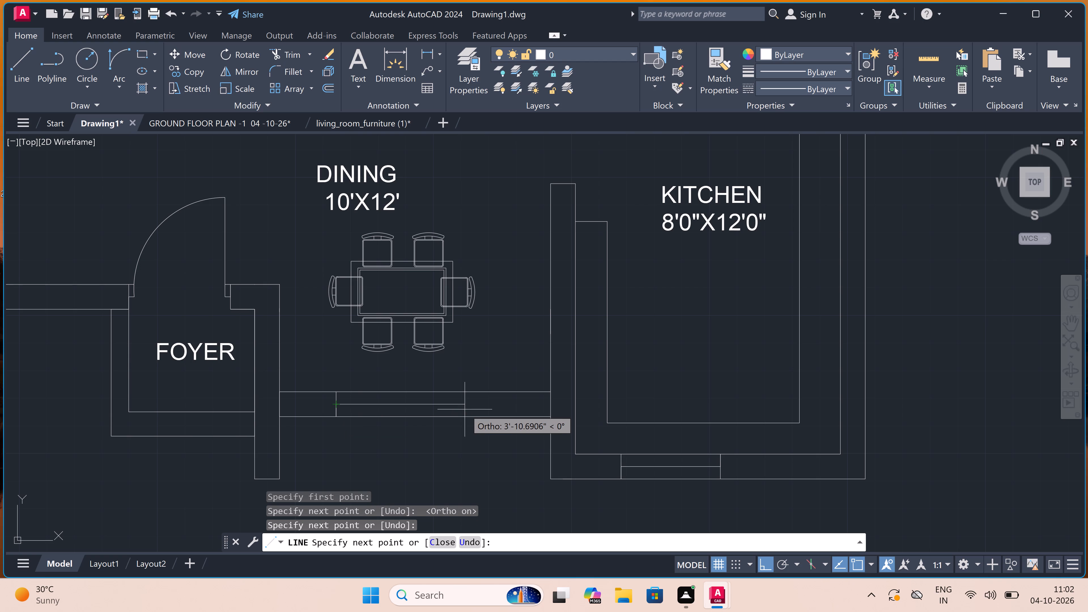
key(apostrophe)
key(space)
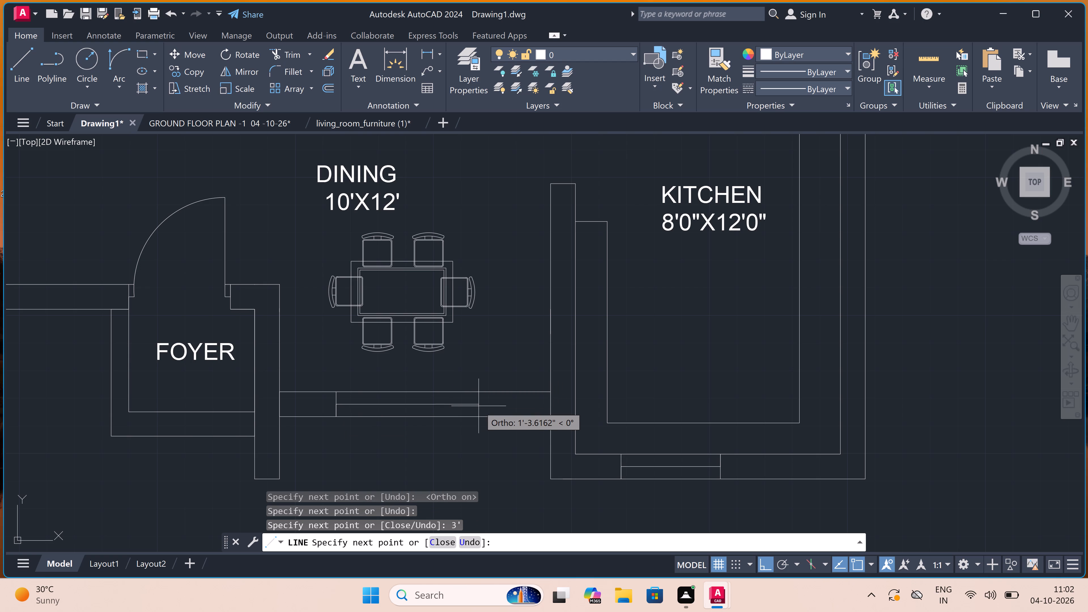
key(1)
key(apostrophe)
key(space)
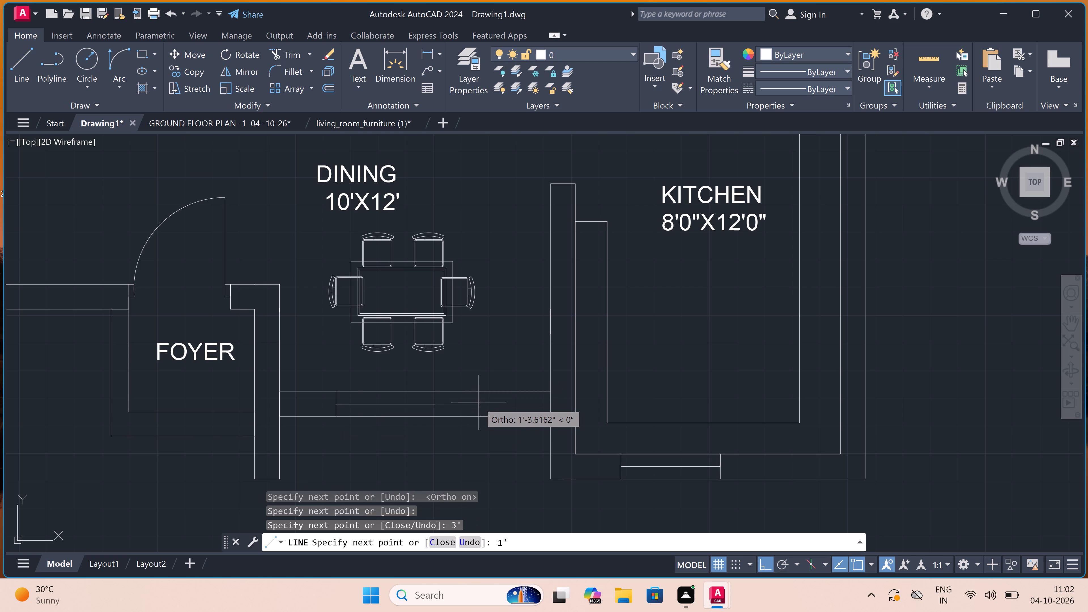
click(457, 378)
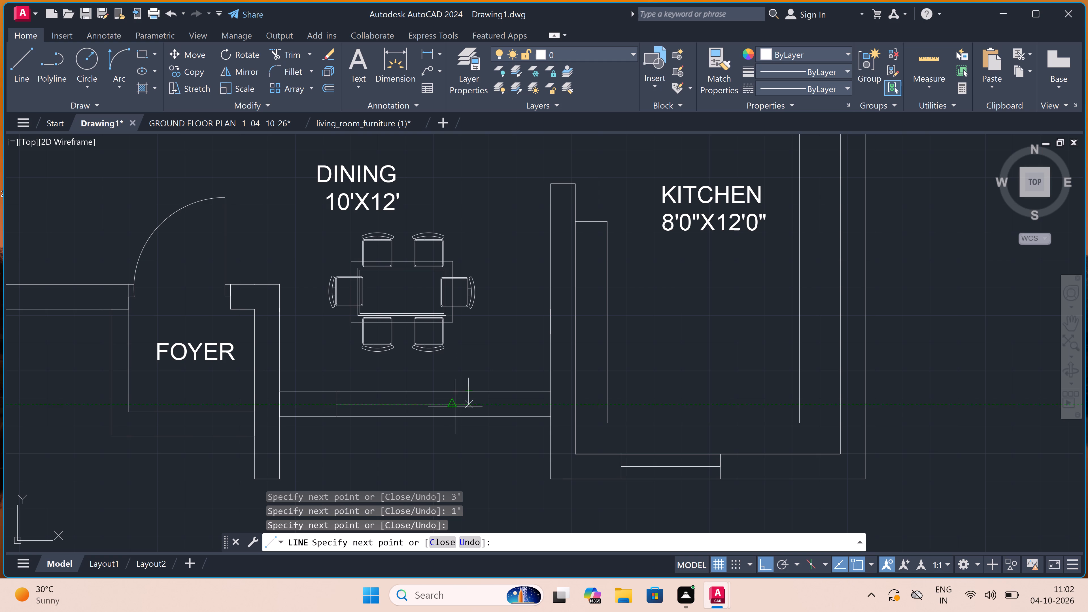
key(ctrl+z)
scroll(468, 399, up, 3)
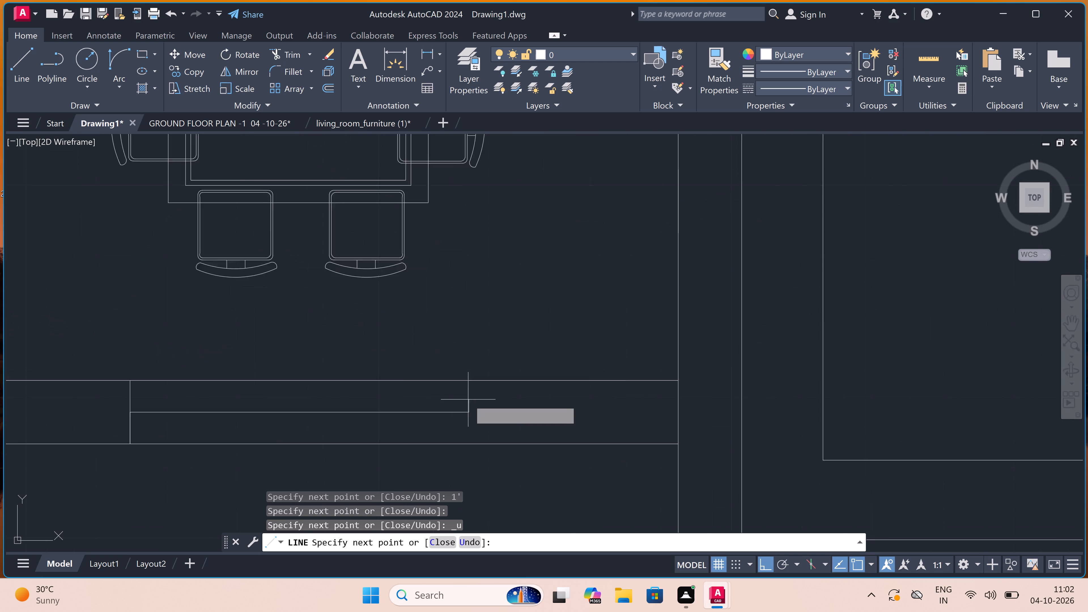
click(466, 369)
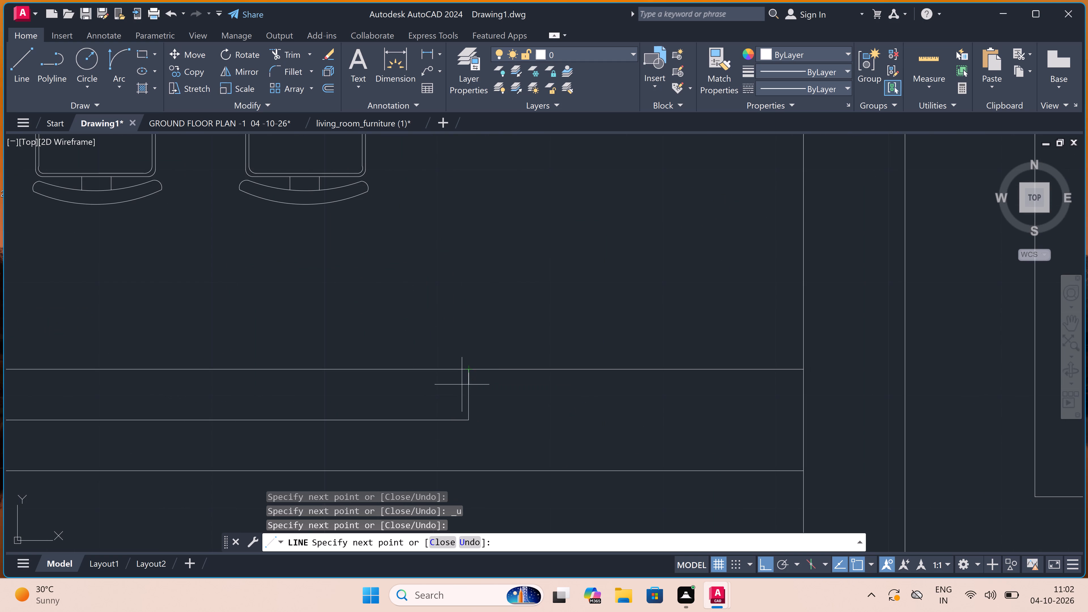
click(471, 470)
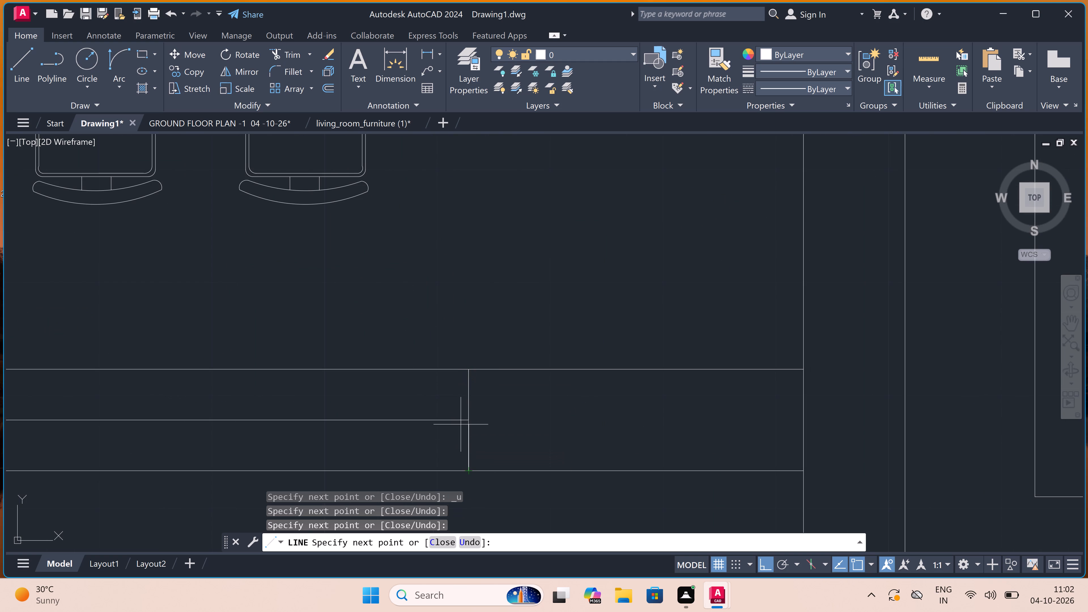
key(Escape)
With Line, draw a window jamb across the living room's south exterior wall, below the armchair, and return to the jamb's midpoint.
scroll(446, 390, down, 6)
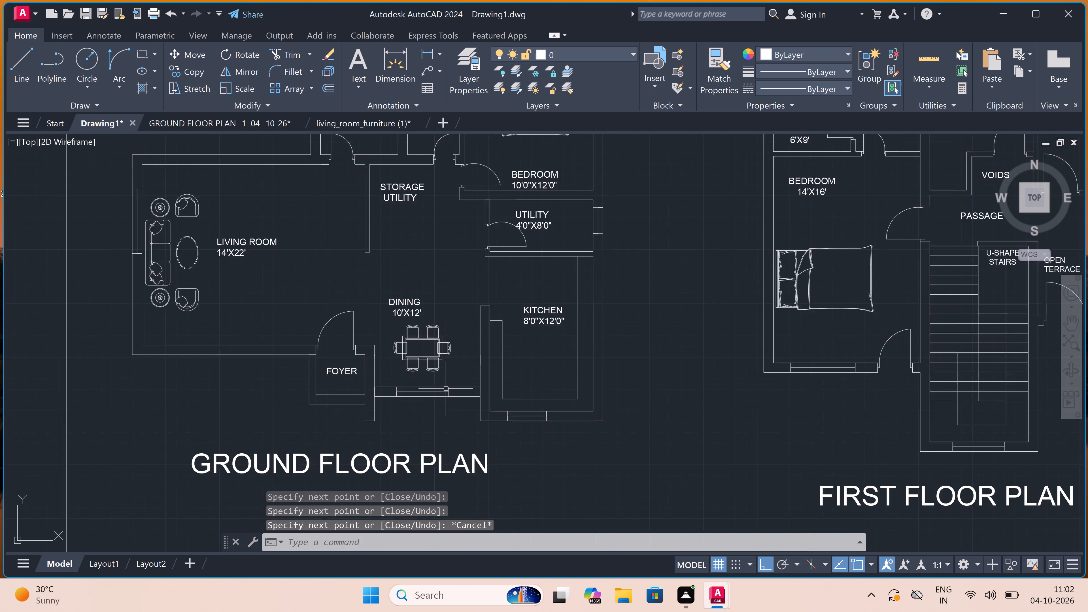
scroll(446, 389, down, 1)
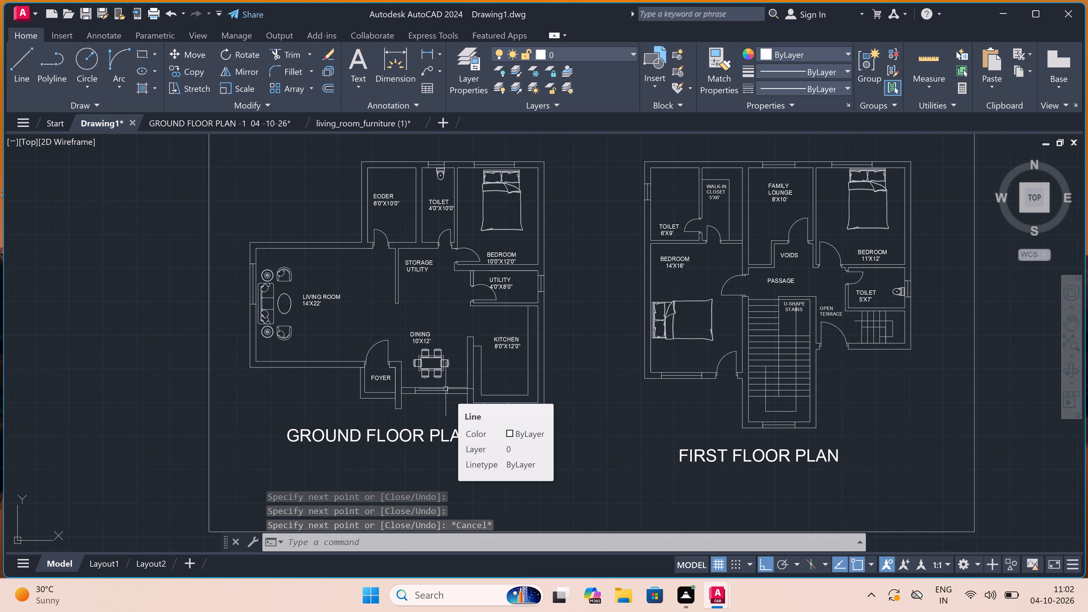
scroll(446, 389, down, 1)
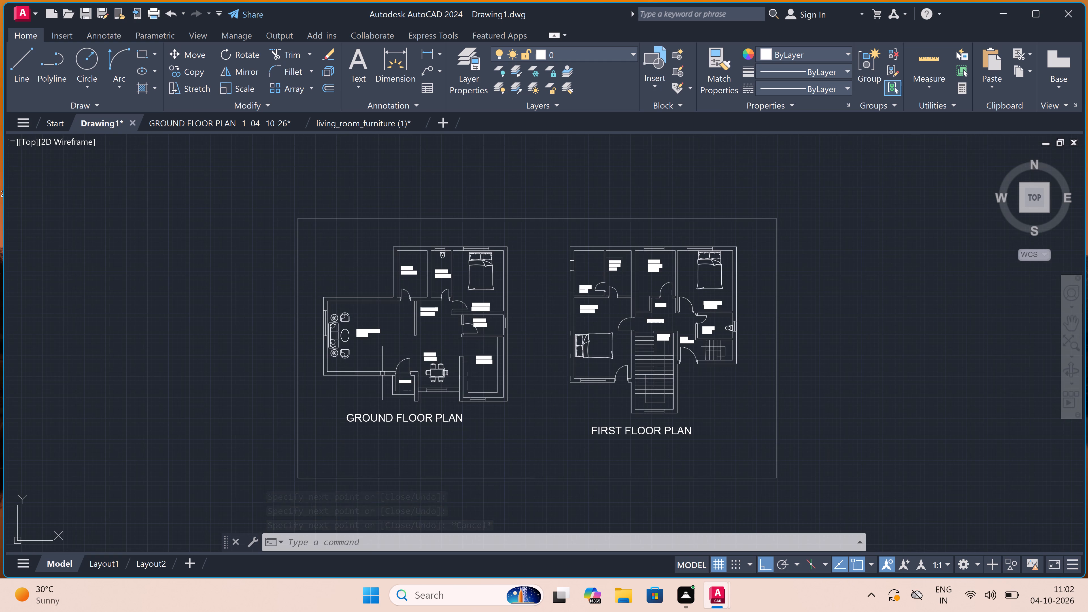
scroll(340, 365, up, 2)
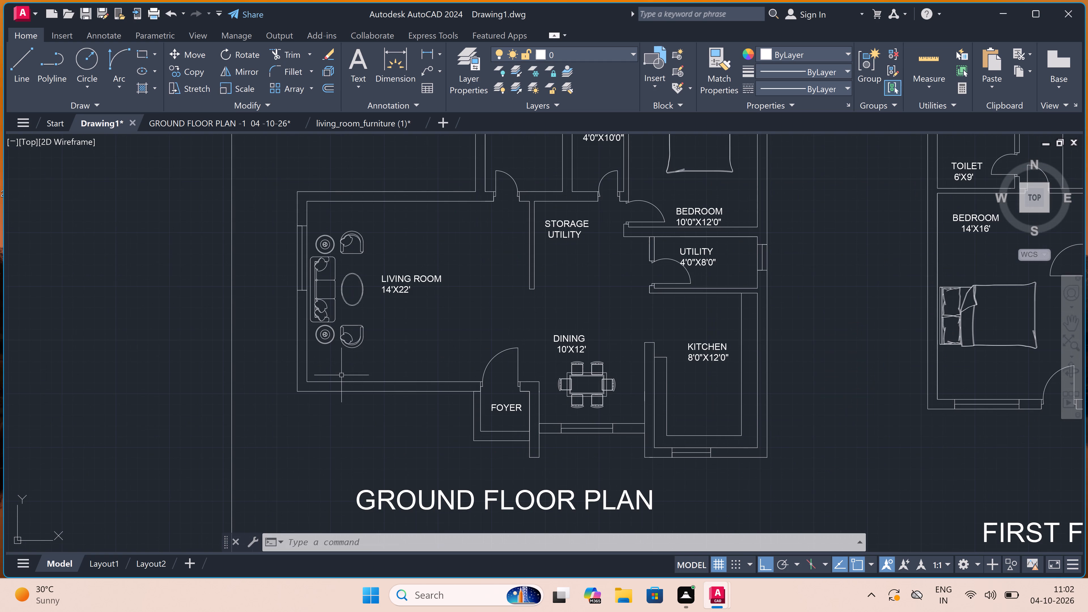
key(space)
scroll(342, 376, up, 2)
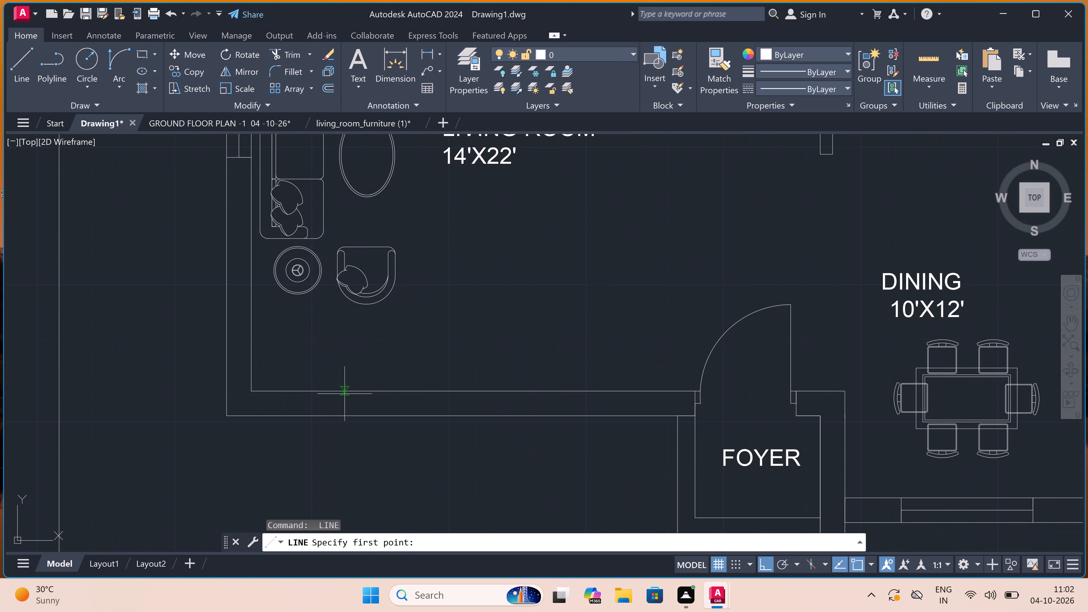
double_click(345, 393)
click(344, 416)
click(347, 404)
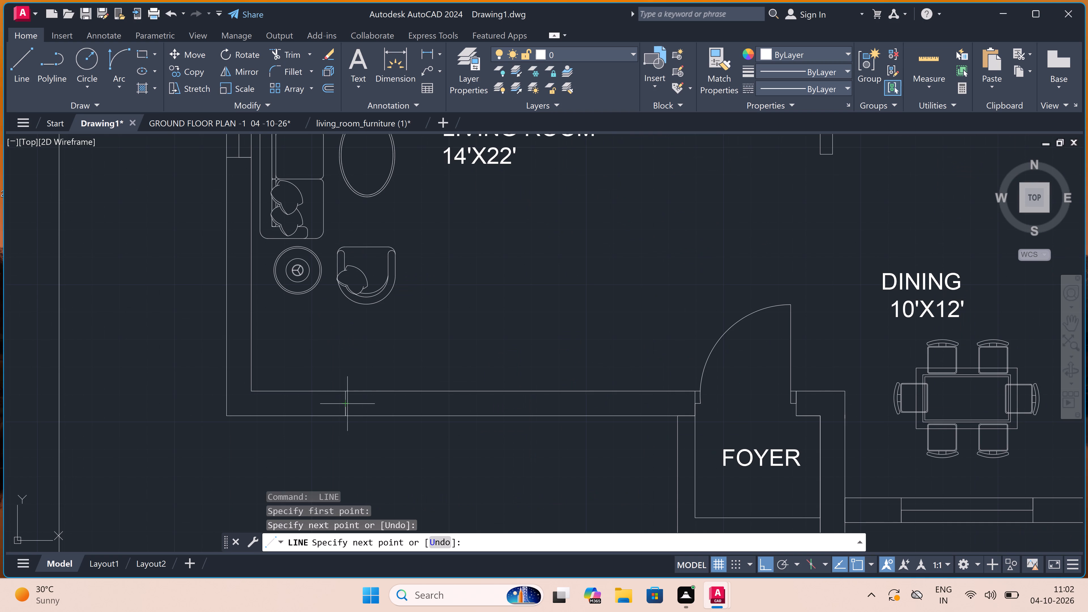
Complete the living room's south window with a 4' centre line toward the foyer and a closing jamb across the wall's full thickness.
key(4)
text(')
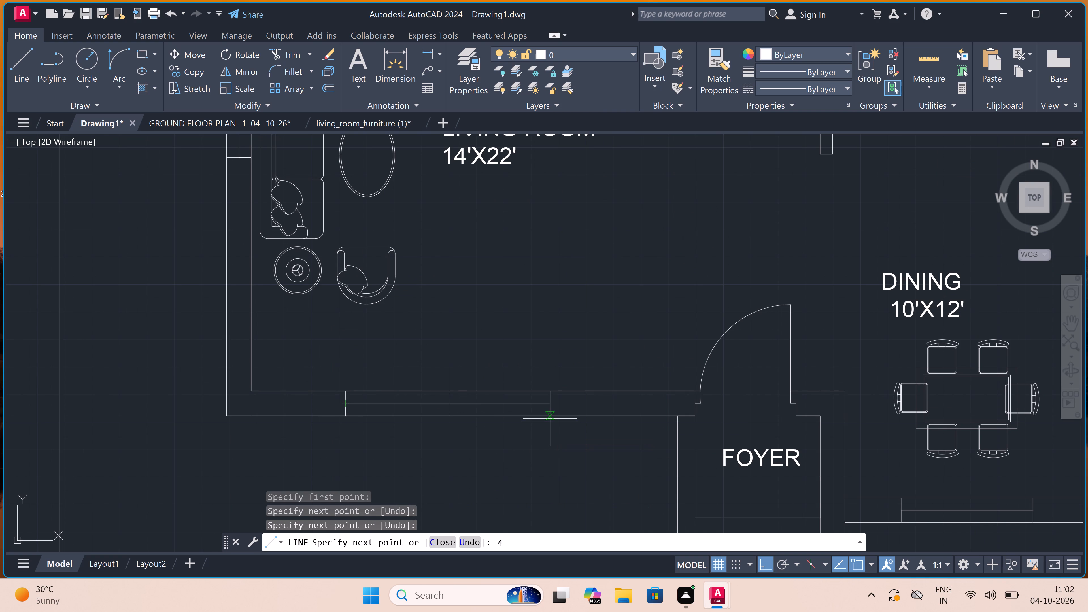
key(space)
click(474, 391)
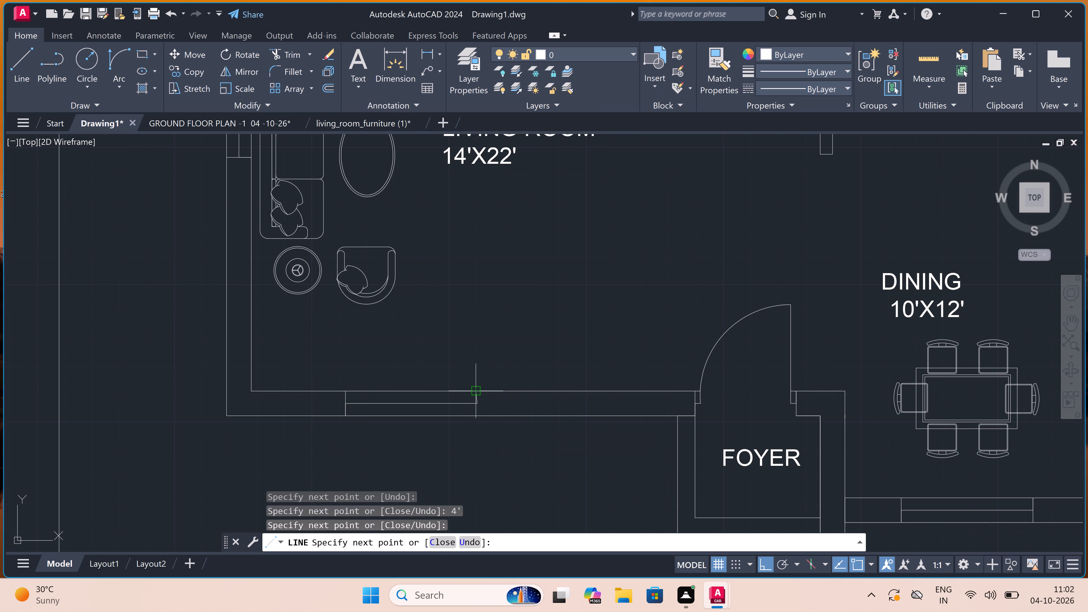
scroll(474, 391, up, 3)
key(ctrl+z)
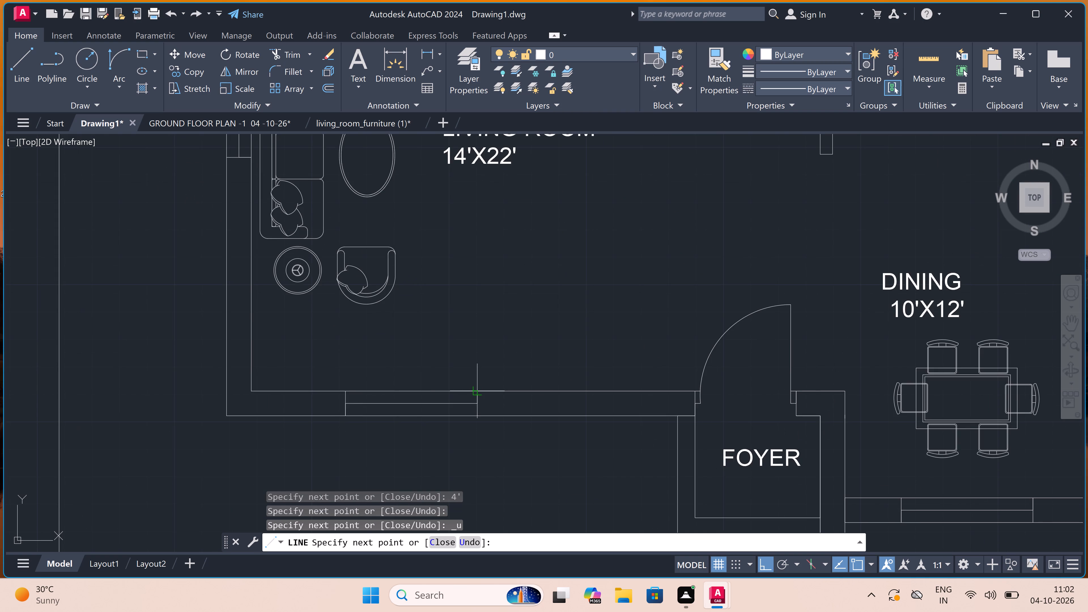
scroll(477, 390, up, 5)
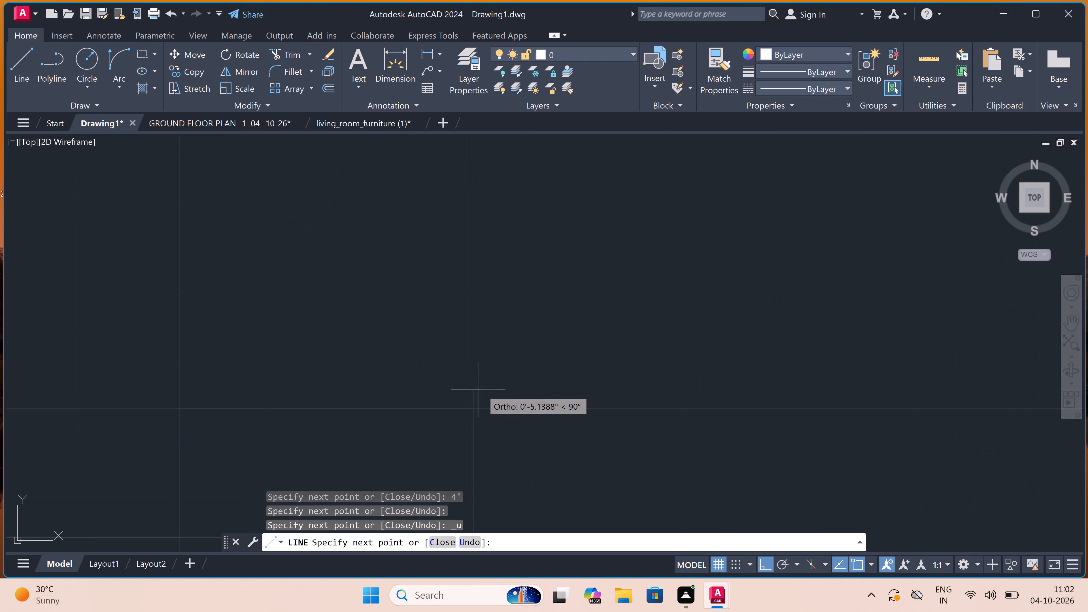
scroll(471, 407, down, 1)
click(471, 407)
scroll(471, 408, down, 3)
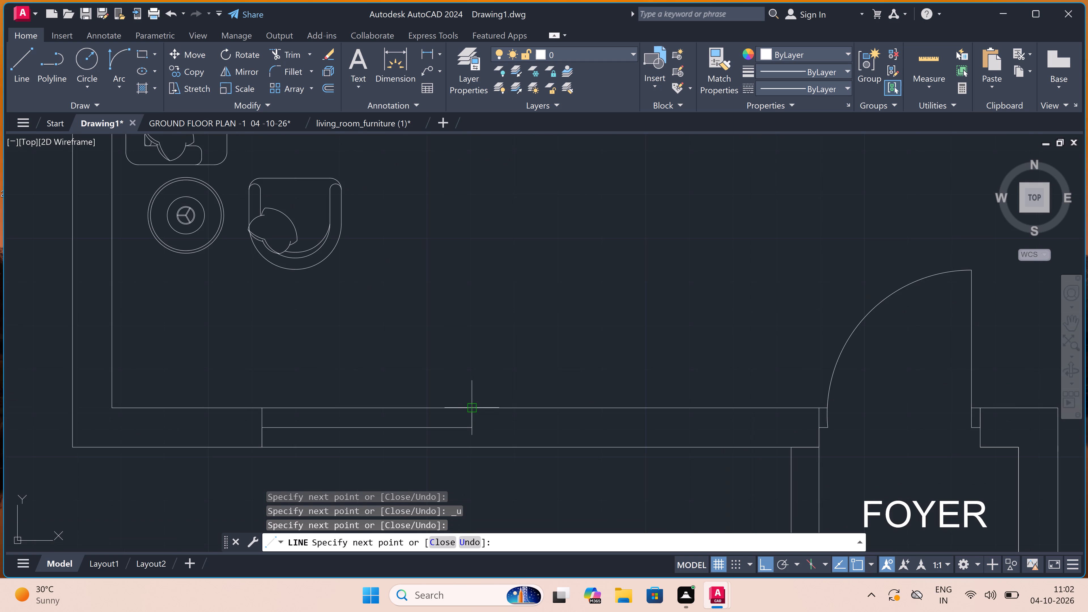
scroll(464, 448, up, 3)
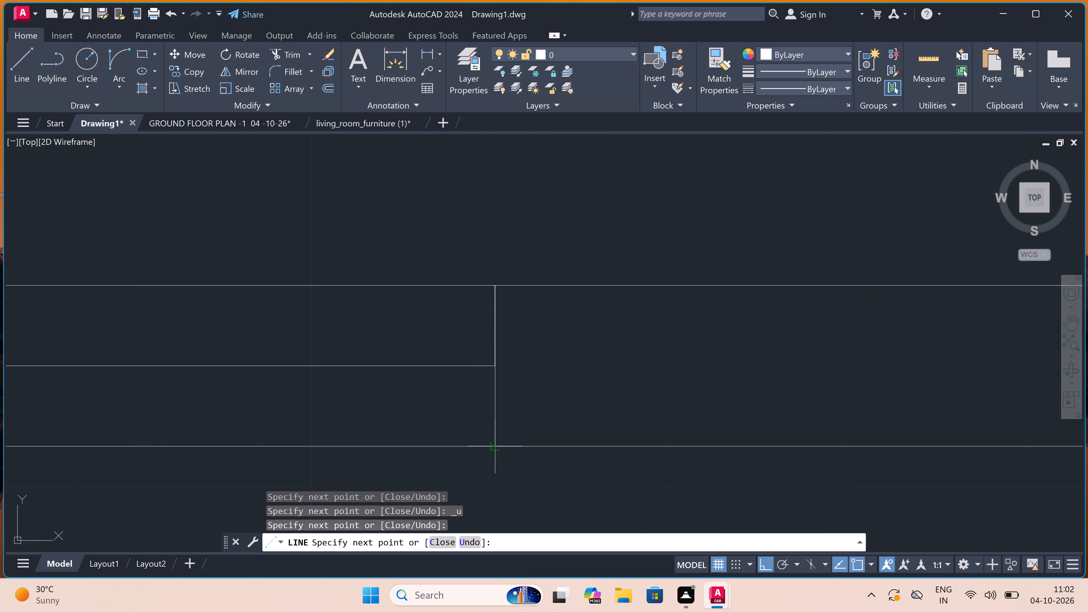
click(496, 447)
key(Escape)
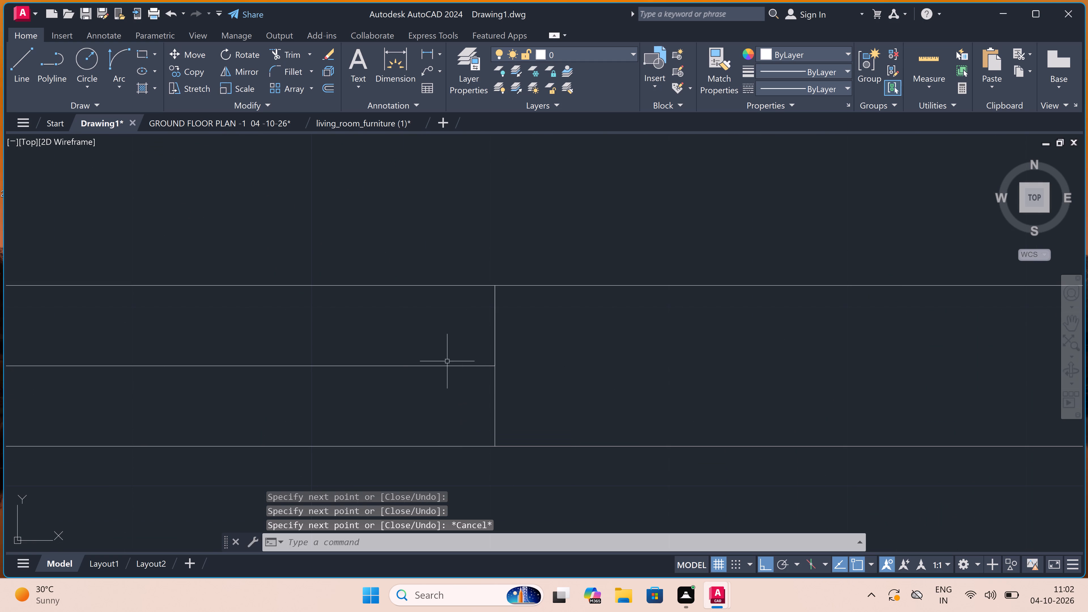
Review the ground and first floor plans inside the border, including the windows and furniture.
scroll(418, 343, down, 3)
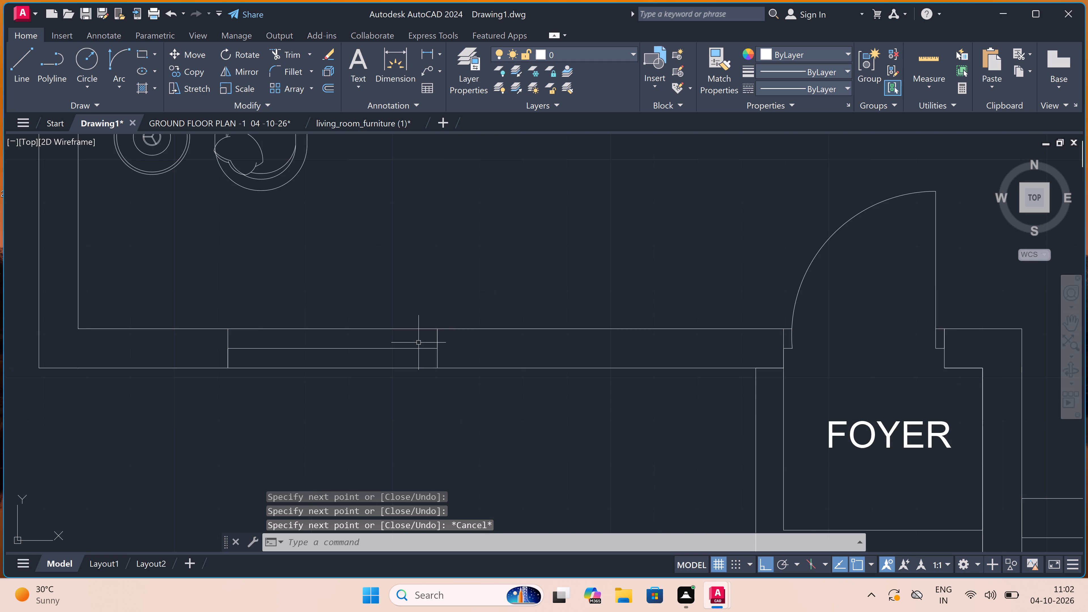
scroll(418, 343, down, 6)
scroll(418, 343, up, 1)
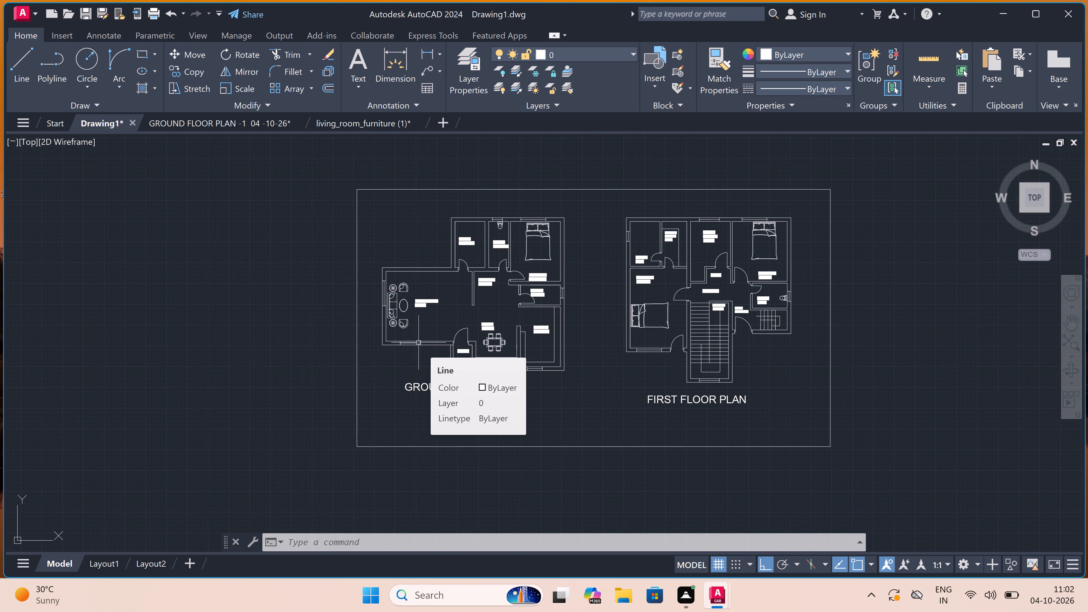
scroll(419, 343, up, 1)
scroll(419, 343, down, 1)
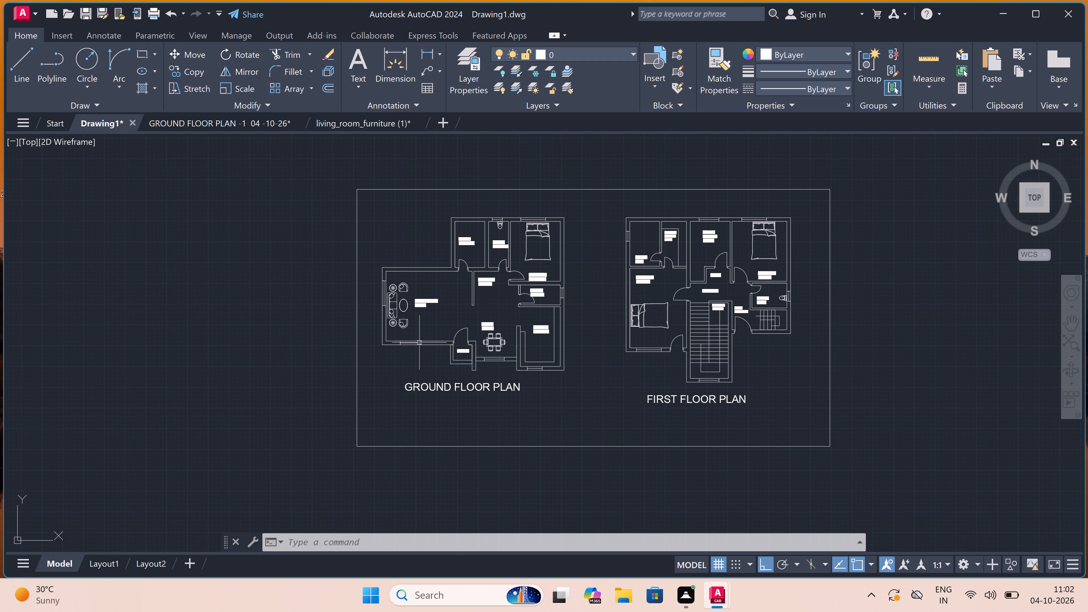
scroll(419, 343, up, 1)
scroll(419, 343, down, 1)
scroll(419, 343, up, 1)
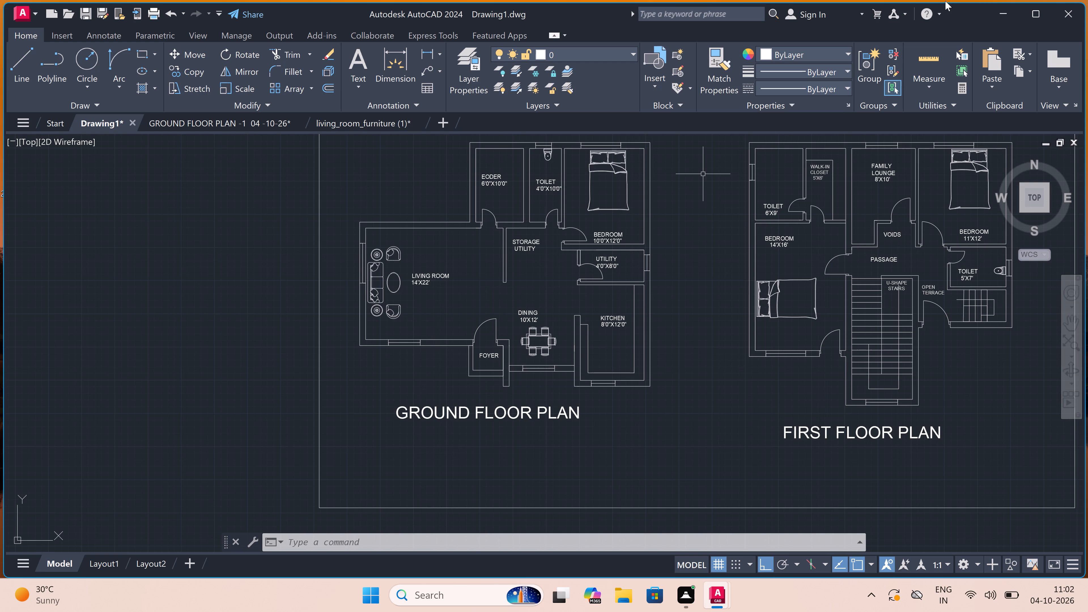
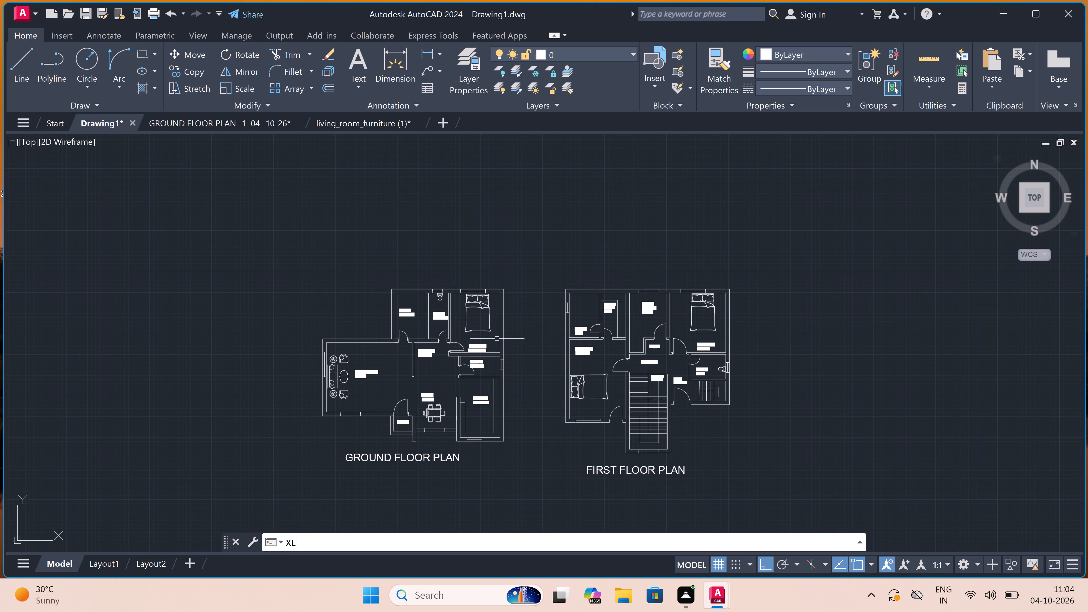
Draw vertical construction lines through the living room's outer southwest corner and both jambs of its south window.
key(space)
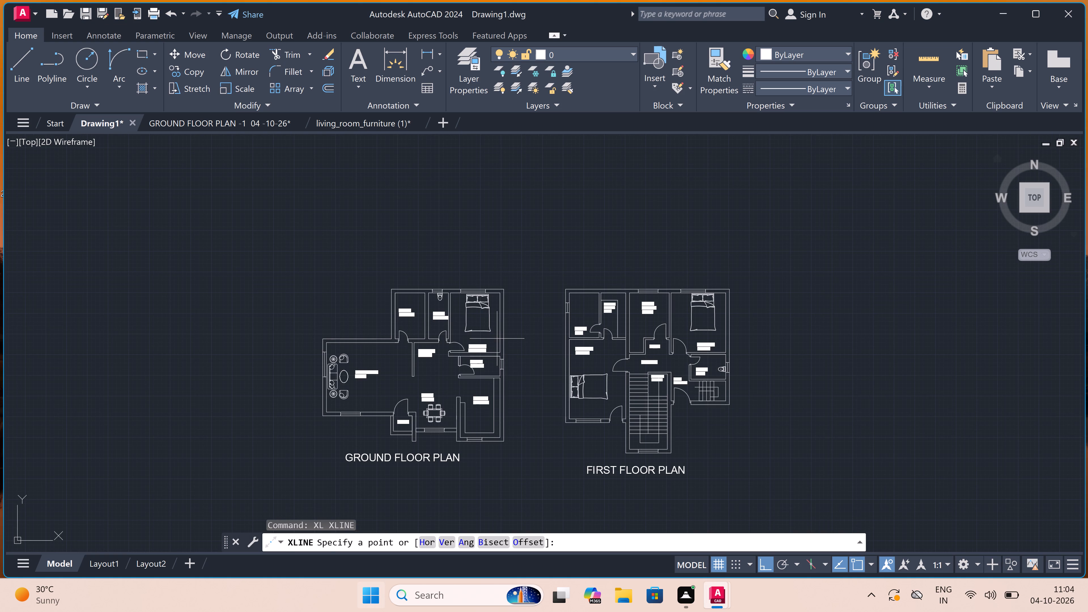
double_click(444, 540)
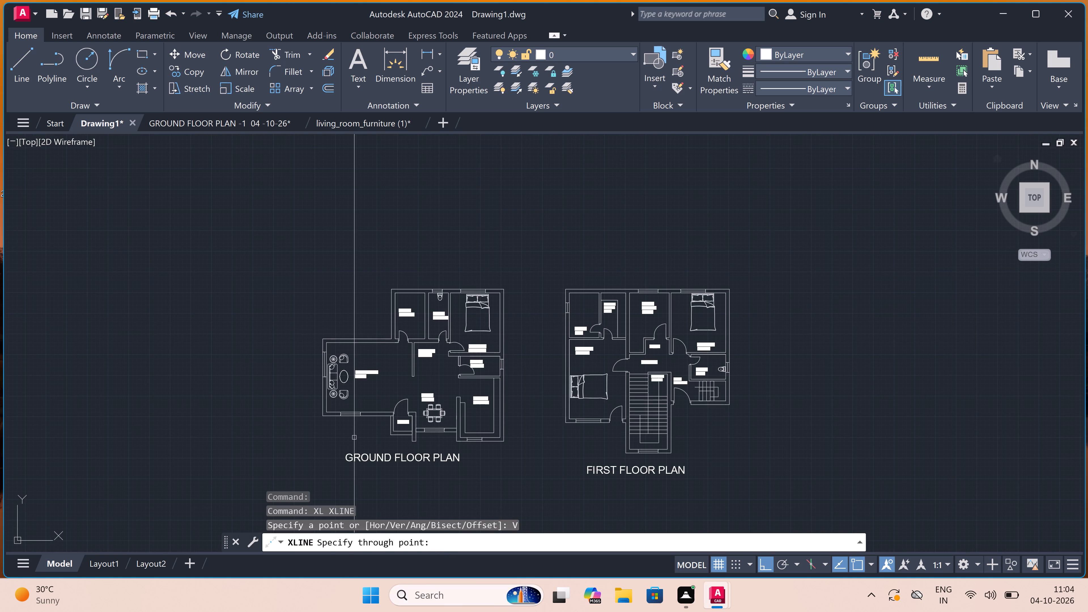
scroll(330, 403, up, 1)
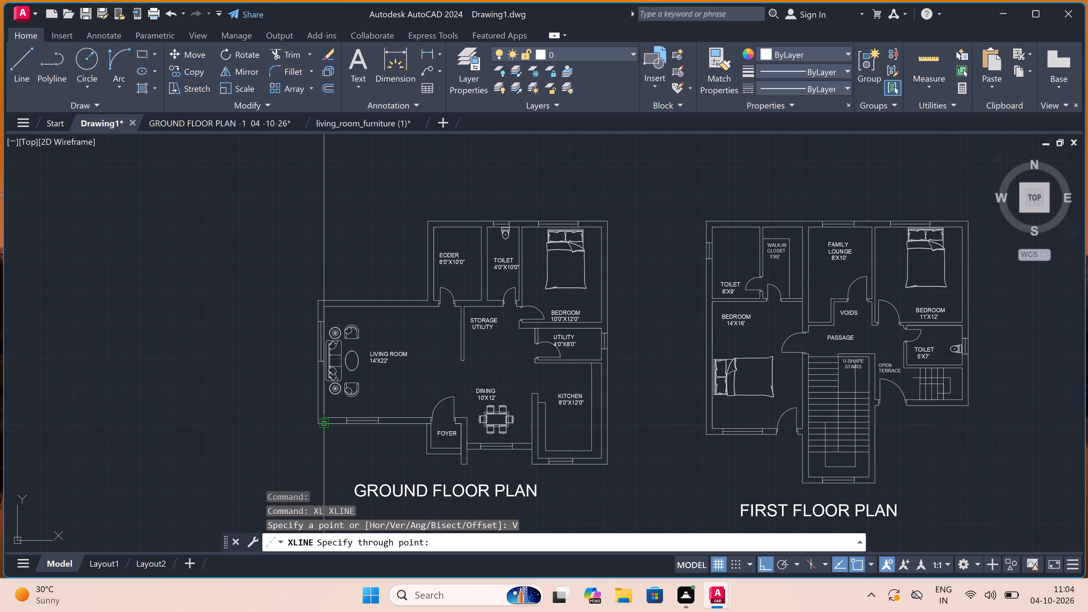
scroll(319, 424, up, 3)
click(311, 418)
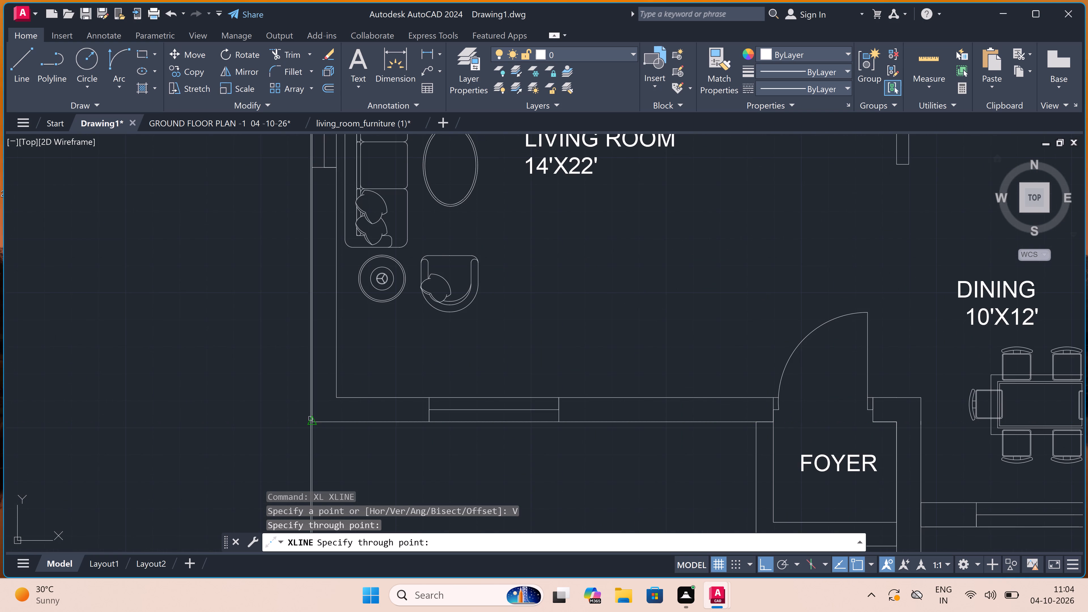
click(426, 420)
scroll(381, 421, down, 2)
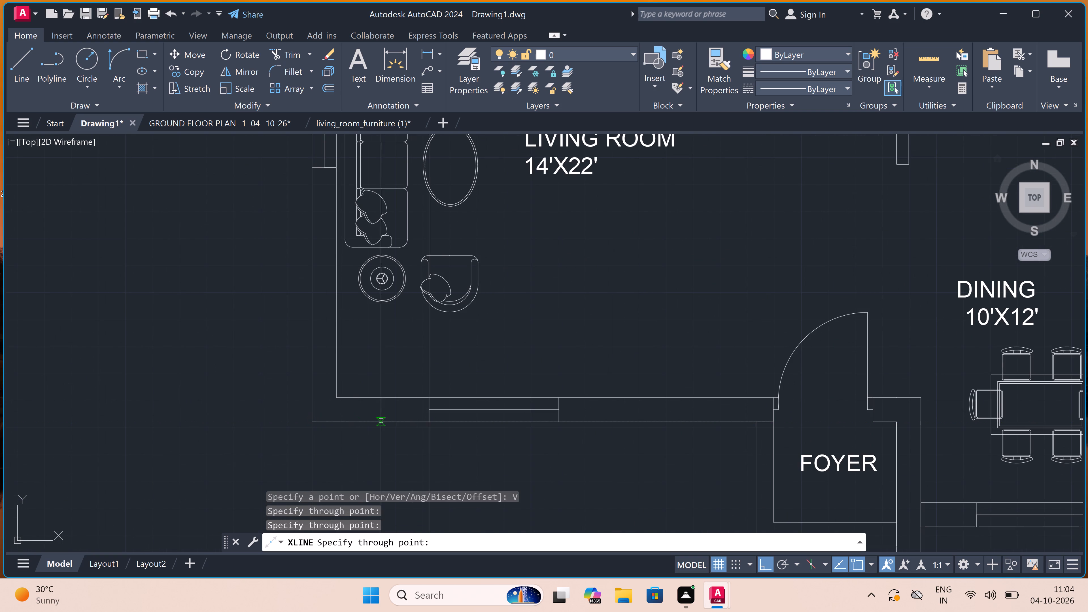
scroll(429, 424, up, 2)
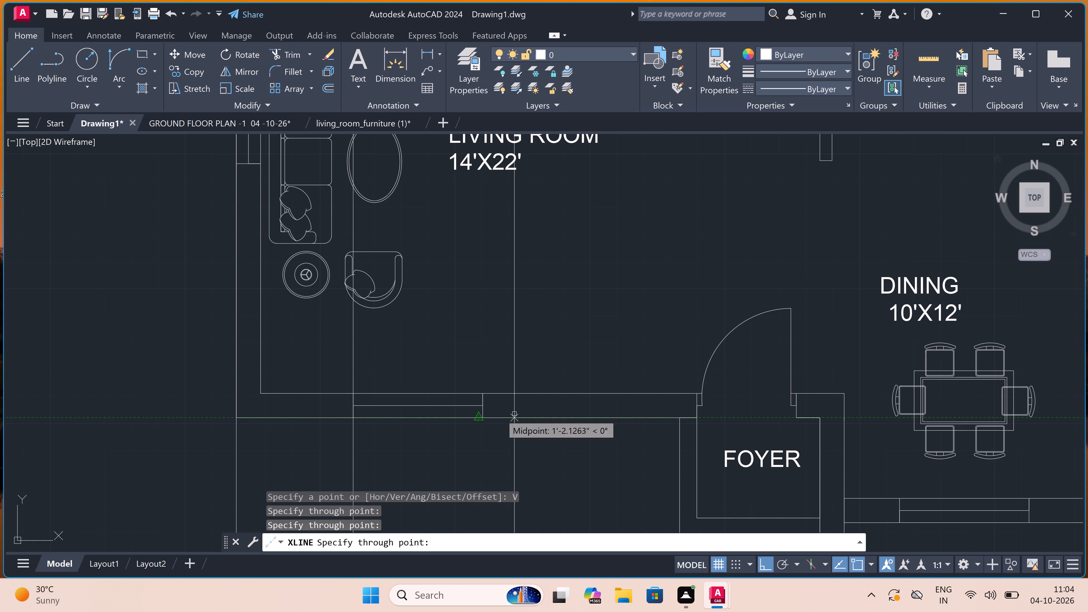
scroll(482, 412, up, 4)
click(482, 412)
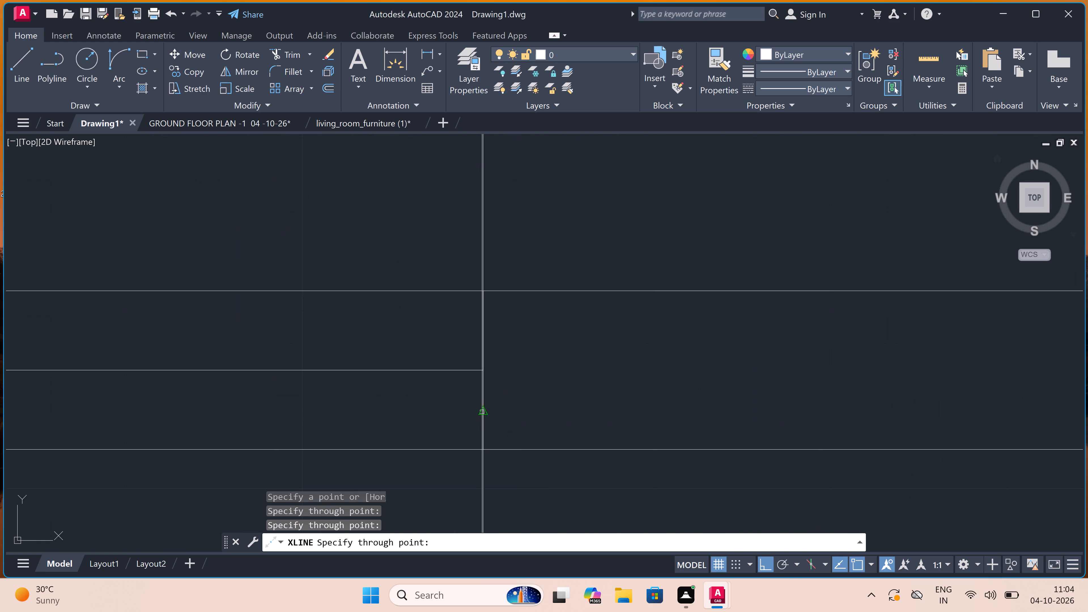
Add vertical construction lines through both sides of the ground floor foyer's door opening.
scroll(390, 403, down, 6)
scroll(581, 414, up, 3)
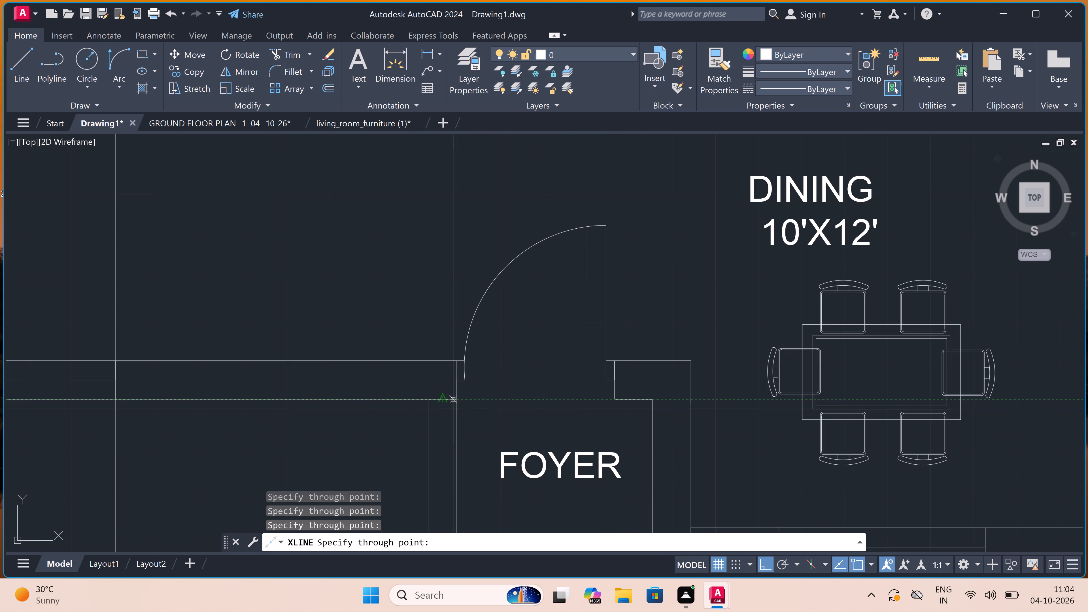
click(456, 398)
scroll(427, 388, down, 5)
scroll(455, 390, up, 1)
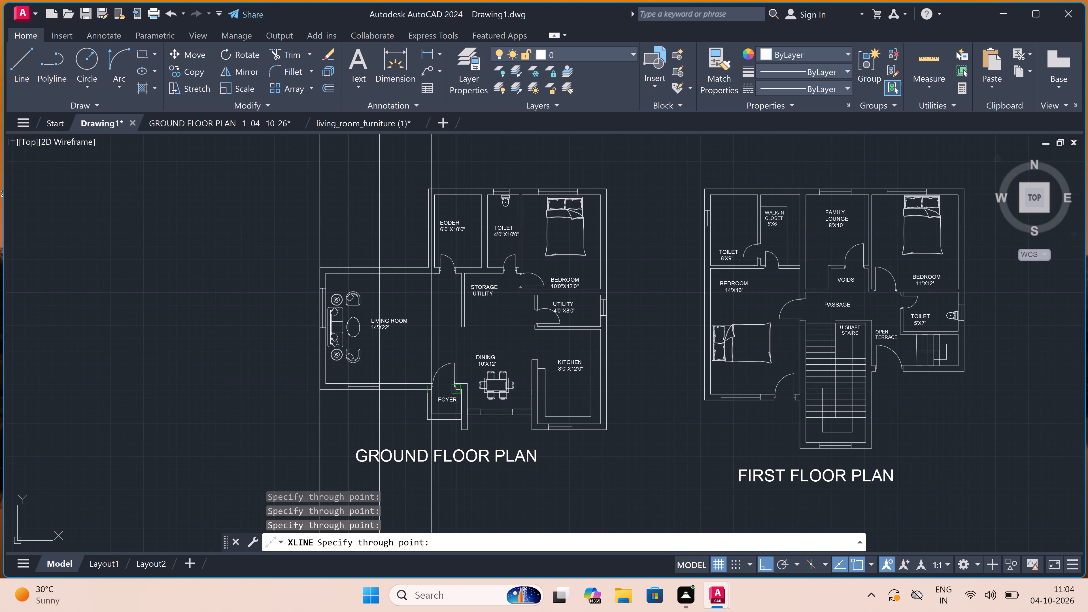
scroll(455, 390, up, 3)
click(456, 387)
Add vertical construction lines through both jambs of the dining room's south window.
scroll(438, 387, down, 4)
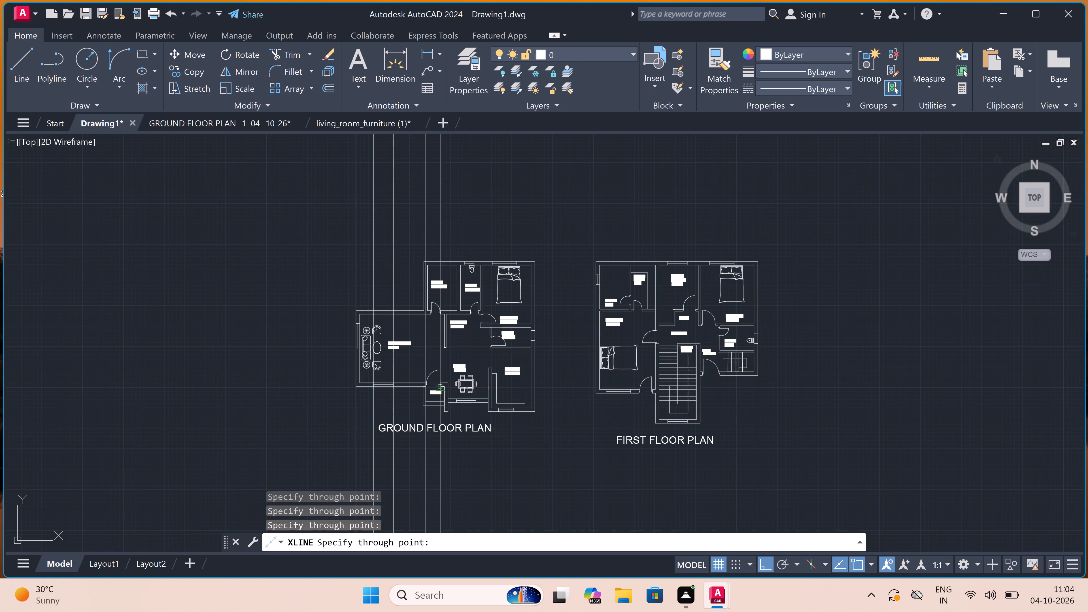
scroll(477, 407, up, 4)
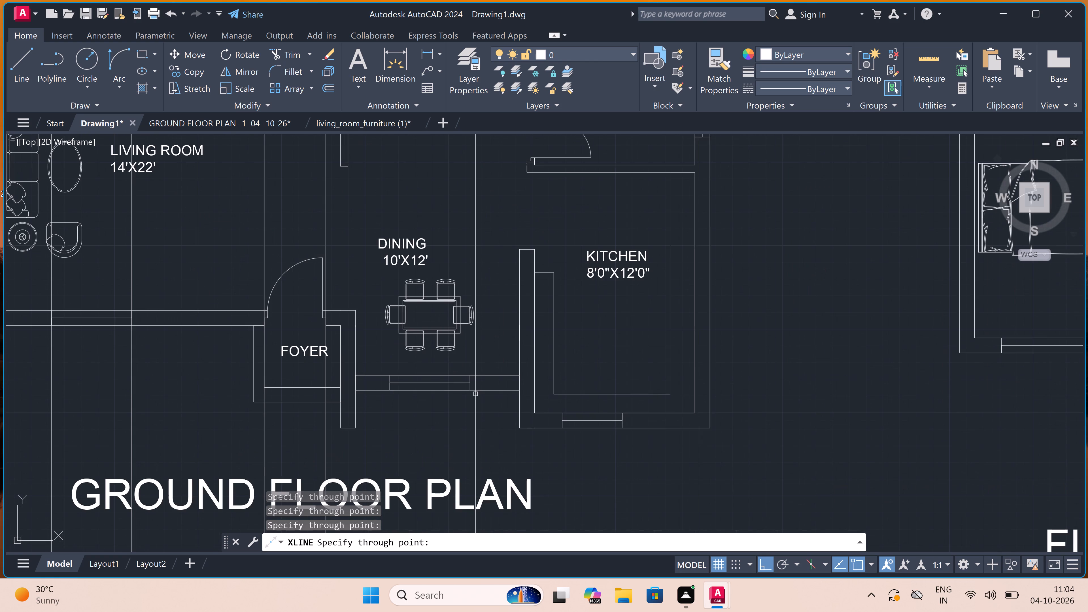
double_click(473, 387)
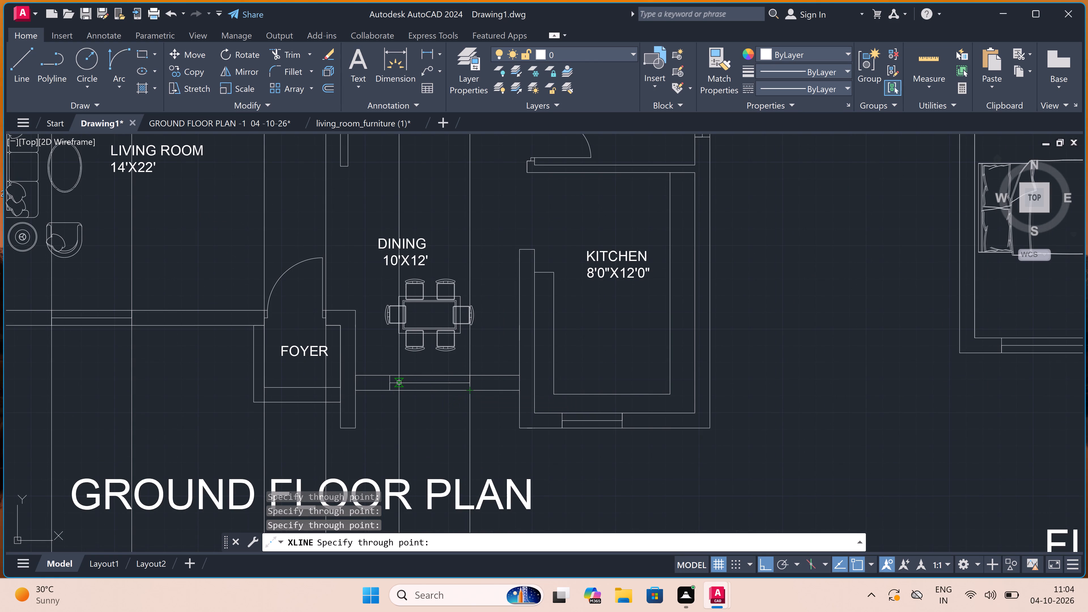
click(394, 389)
Add vertical construction lines through both jambs of the kitchen's south window and the ground floor's outer southeast corner.
scroll(394, 389, down, 2)
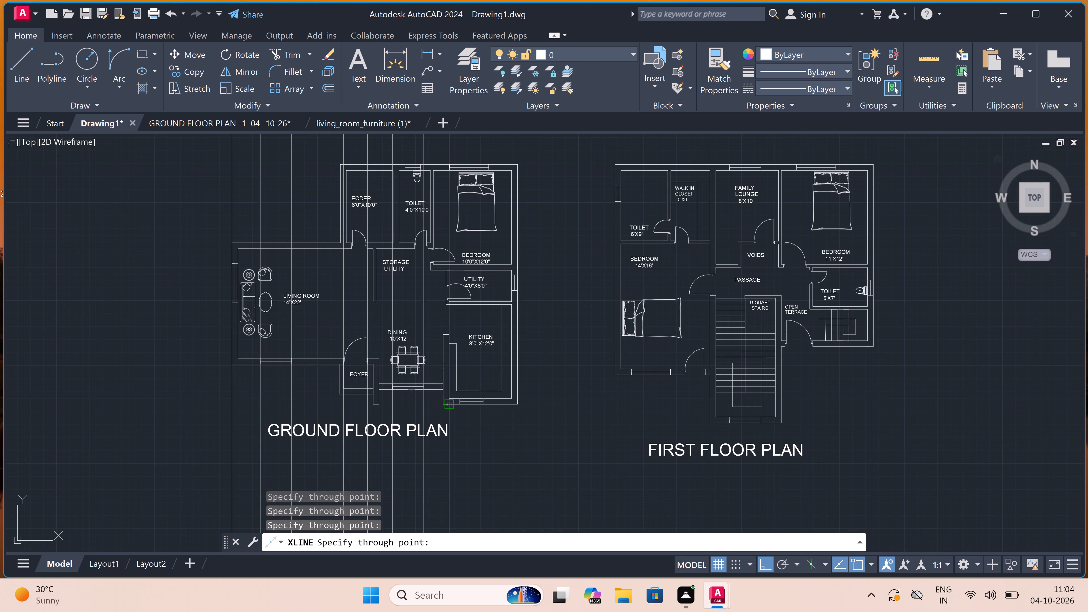
scroll(458, 405, up, 1)
click(458, 405)
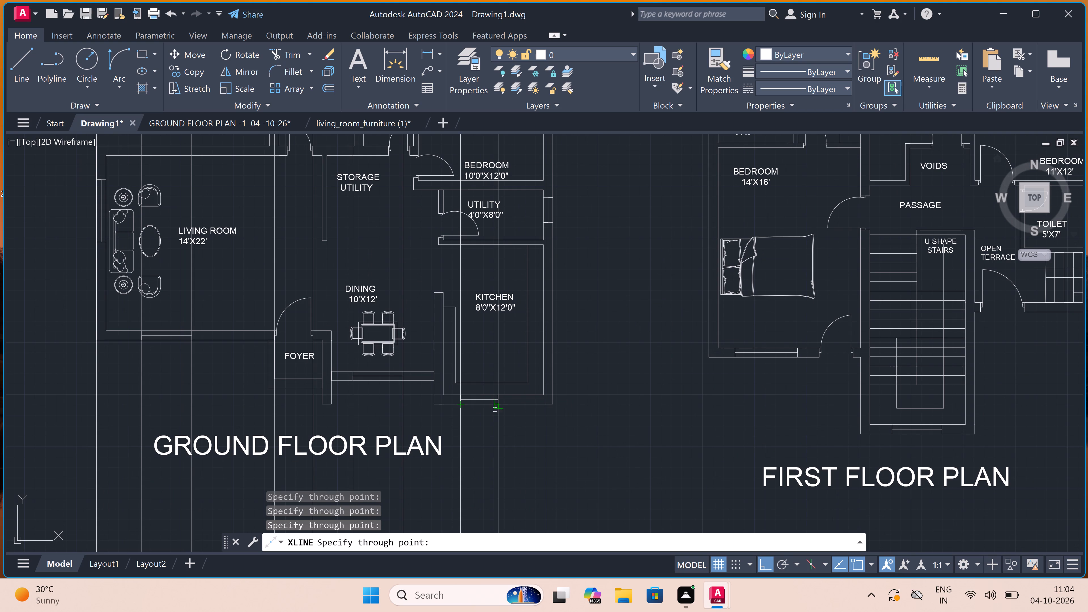
click(500, 405)
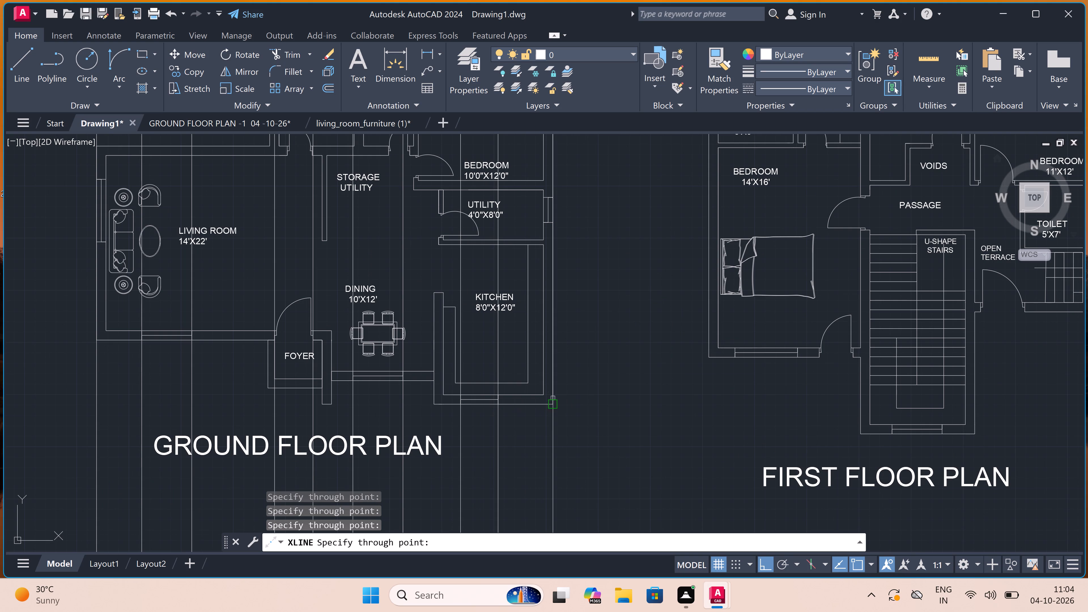
click(552, 403)
Add vertical construction lines through the first floor's outer southwest corner and both jambs of the 14'X16' bedroom's south window.
scroll(369, 434, down, 2)
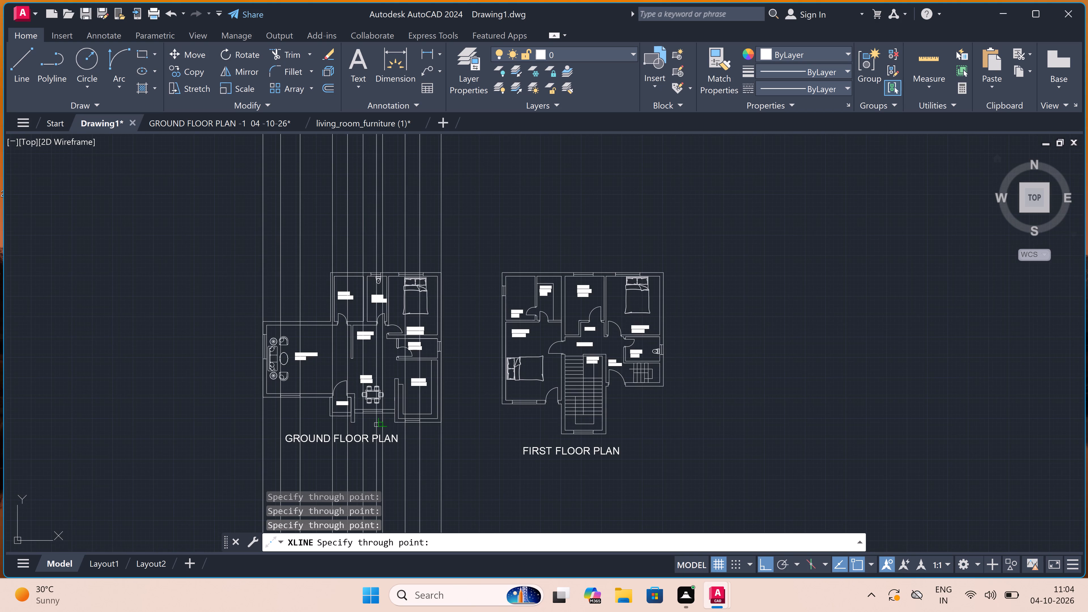
scroll(495, 397, up, 2)
click(511, 411)
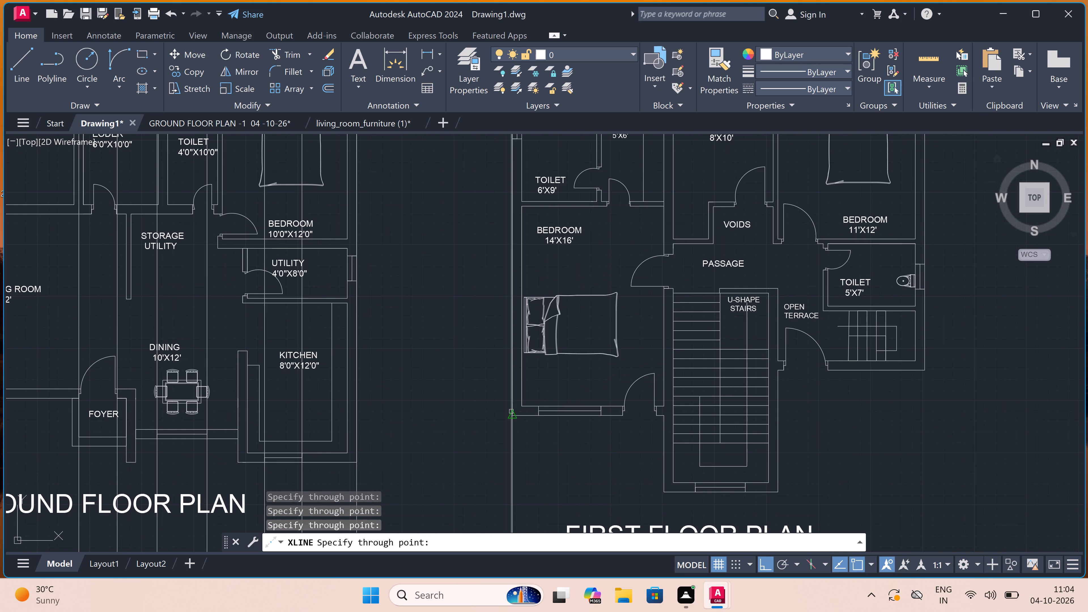
scroll(473, 415, down, 3)
scroll(505, 415, up, 3)
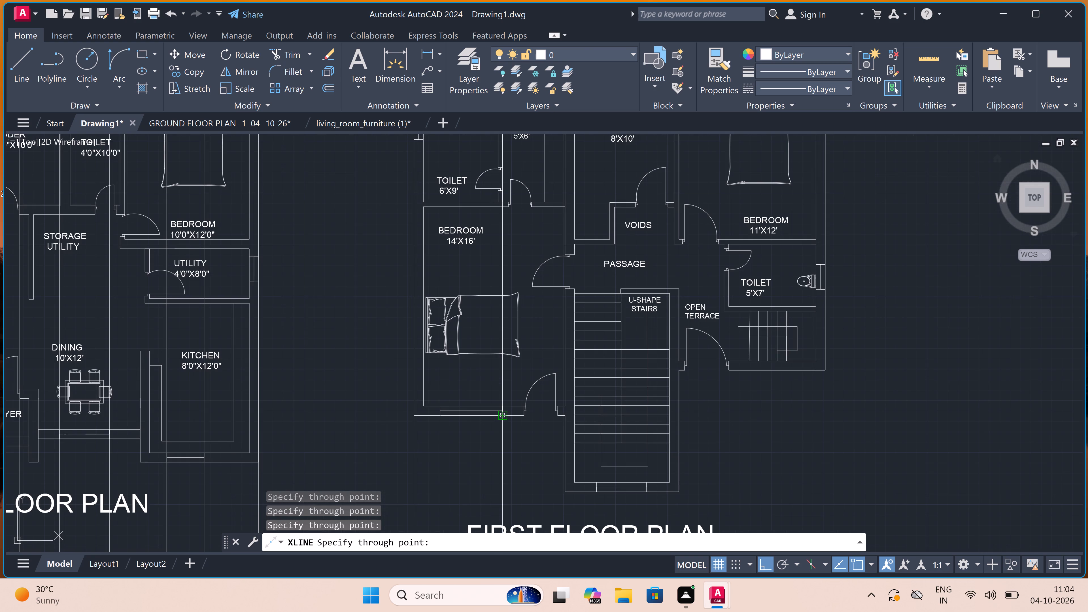
click(506, 415)
click(443, 417)
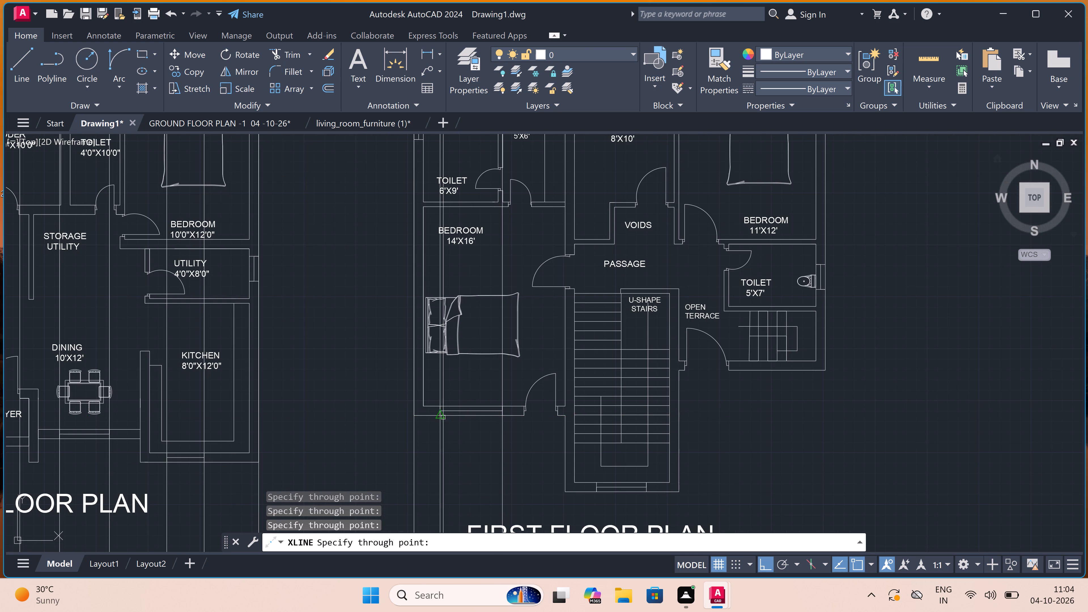
Add vertical construction lines through both sides of the door opening in the 14'X16' bedroom's south wall.
scroll(386, 424, down, 2)
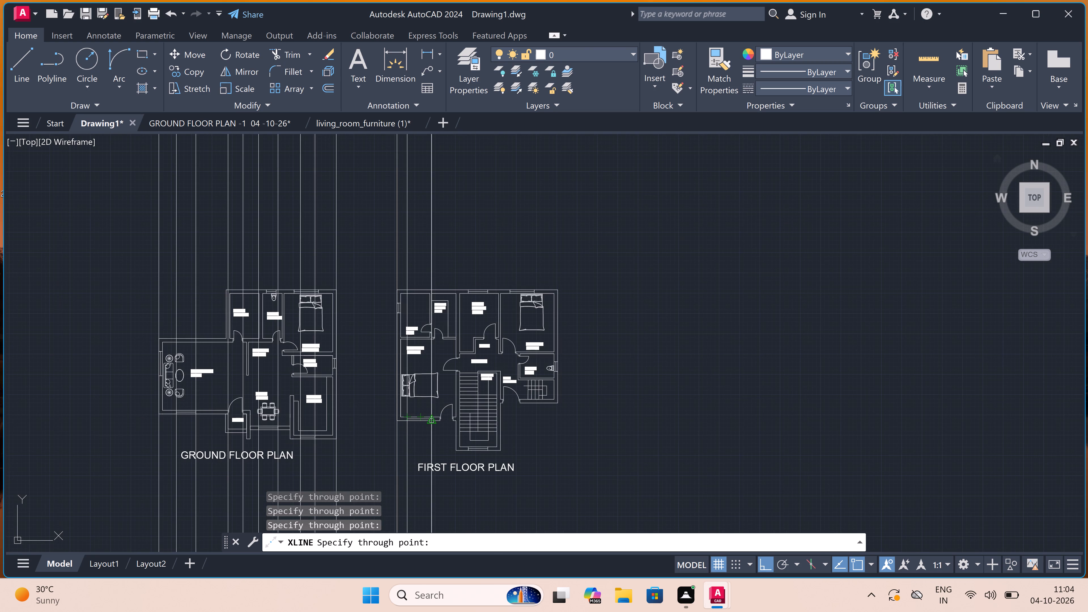
scroll(430, 420, up, 2)
scroll(502, 425, up, 3)
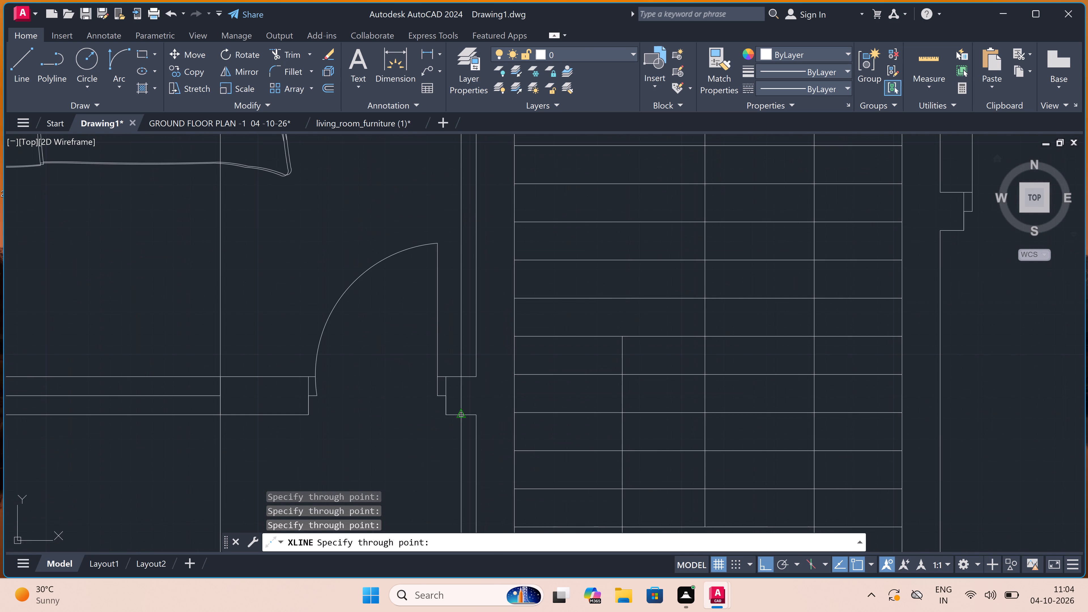
click(443, 415)
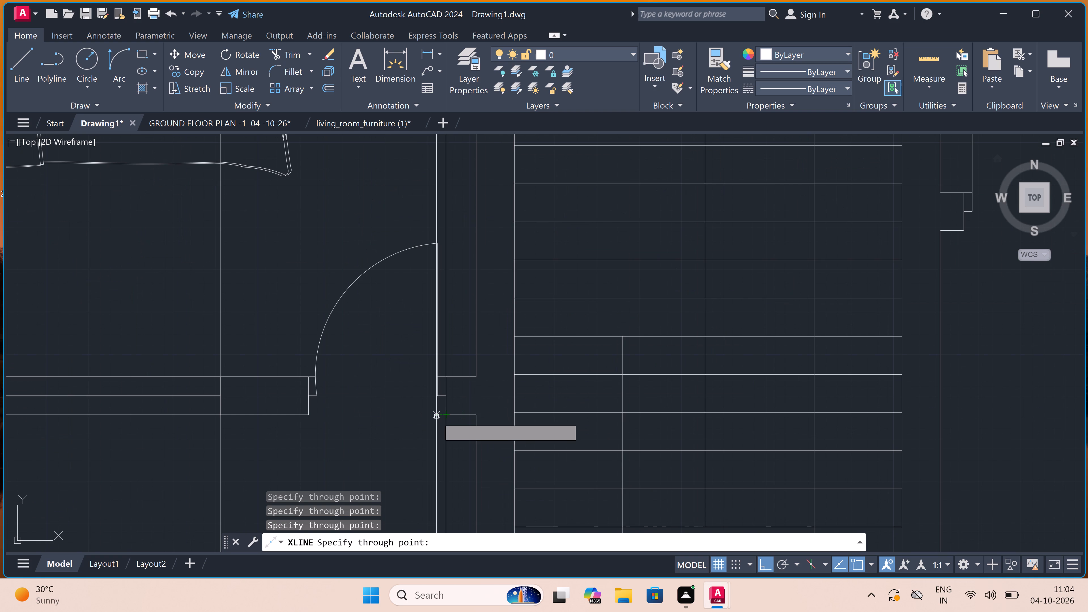
click(304, 417)
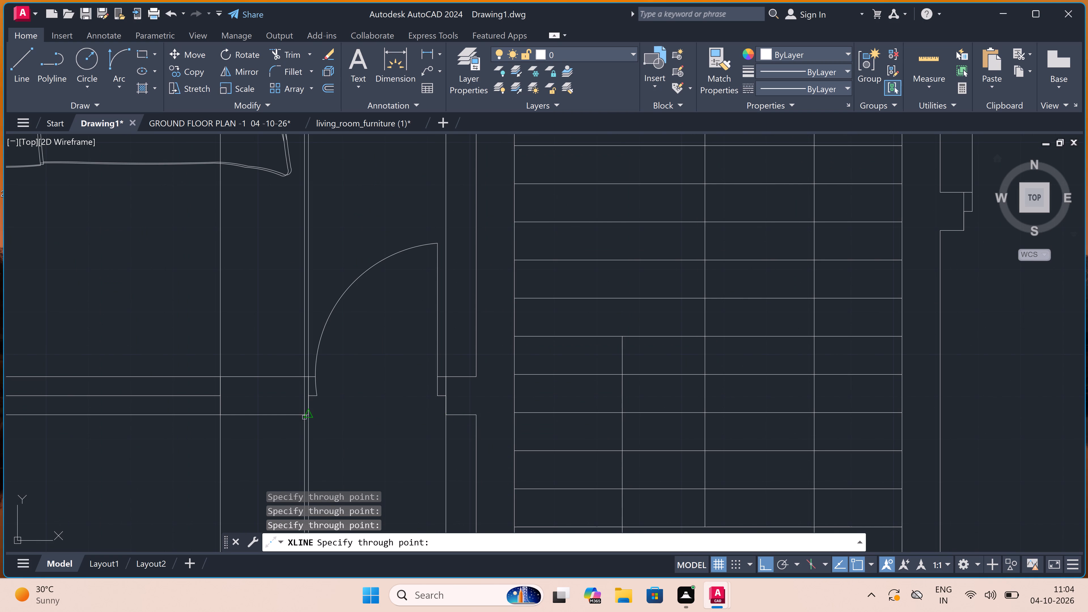
Add vertical construction lines through both jambs of the U-shape stairs' south window and the stairwell's outer southeast corner.
scroll(342, 393, down, 5)
scroll(362, 439, up, 4)
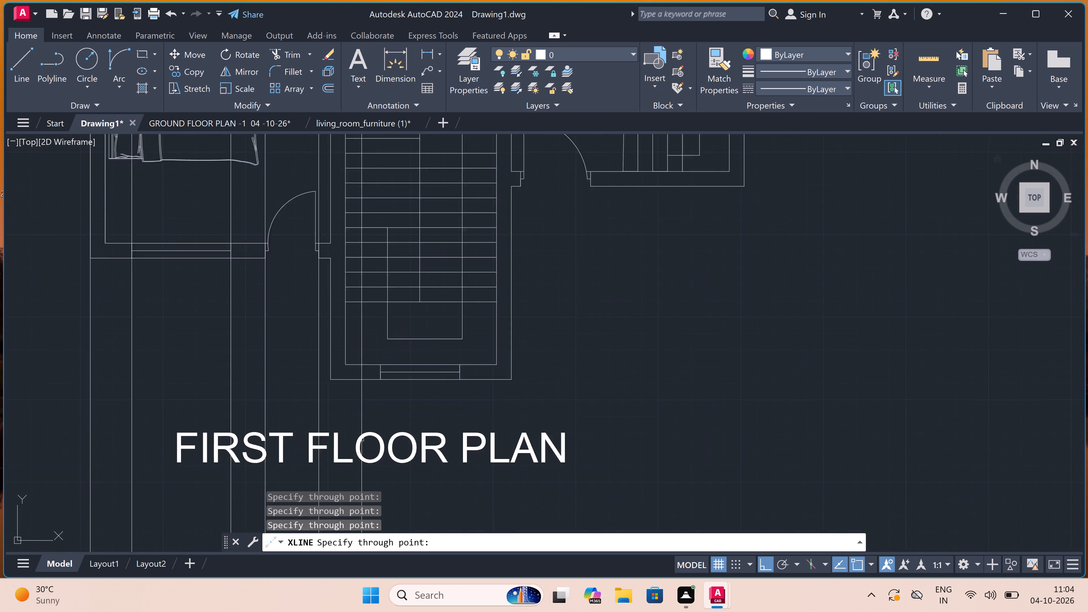
click(387, 349)
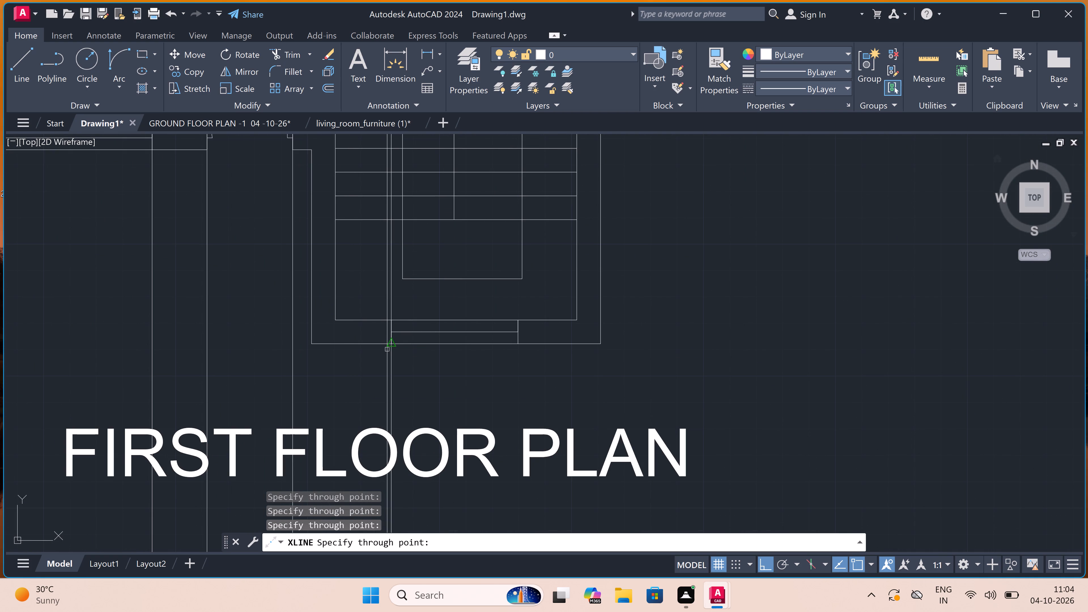
click(516, 340)
scroll(455, 349, down, 3)
scroll(500, 349, up, 3)
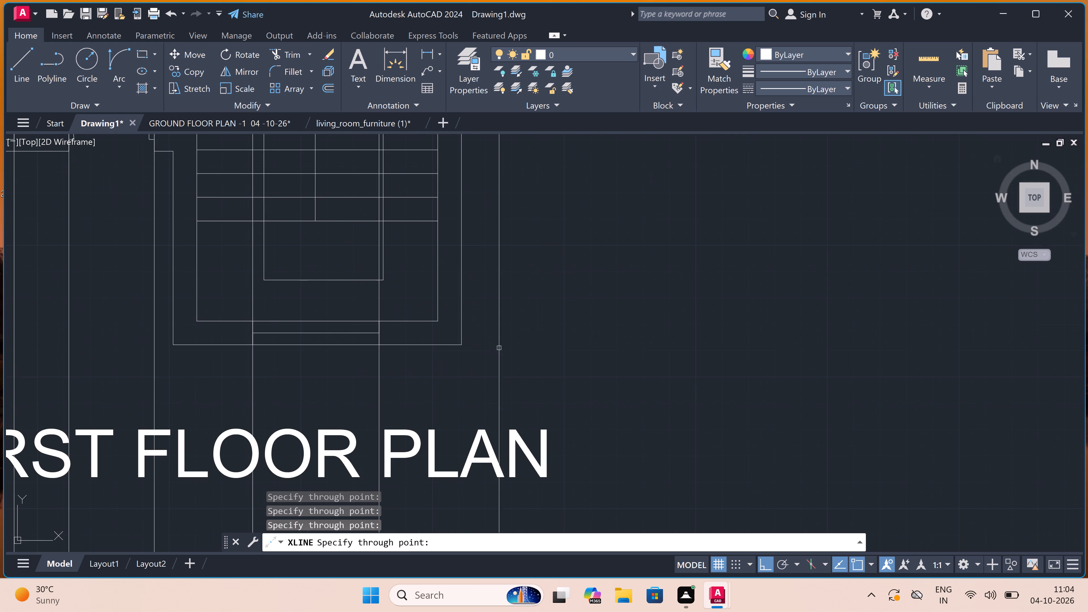
click(458, 339)
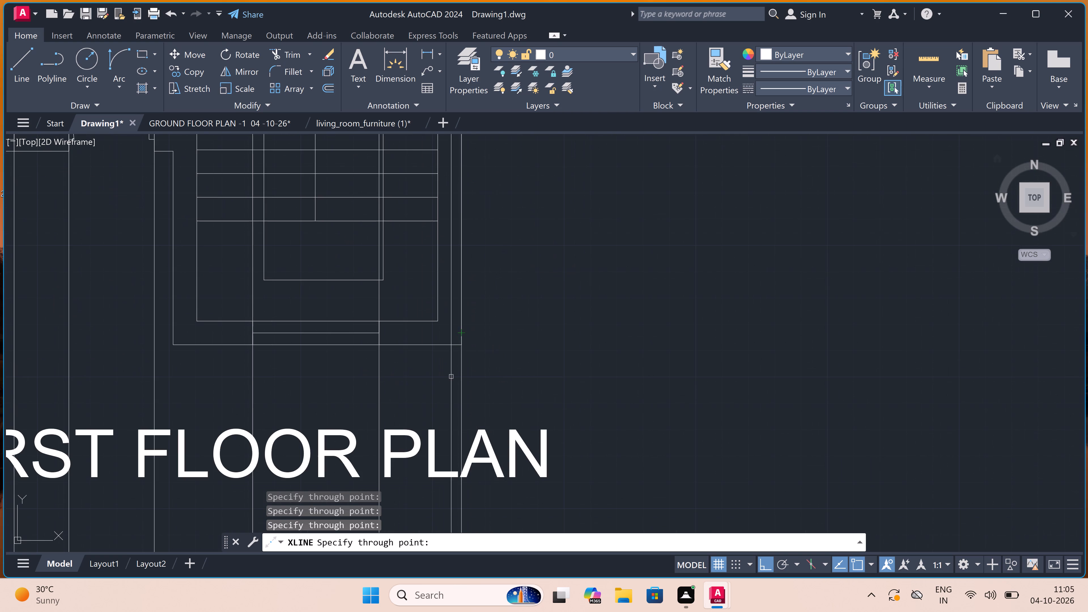
Add vertical construction lines through both sides of the open terrace door and the first floor's outer southeast corner, ending the command.
scroll(451, 377, down, 5)
scroll(462, 326, up, 2)
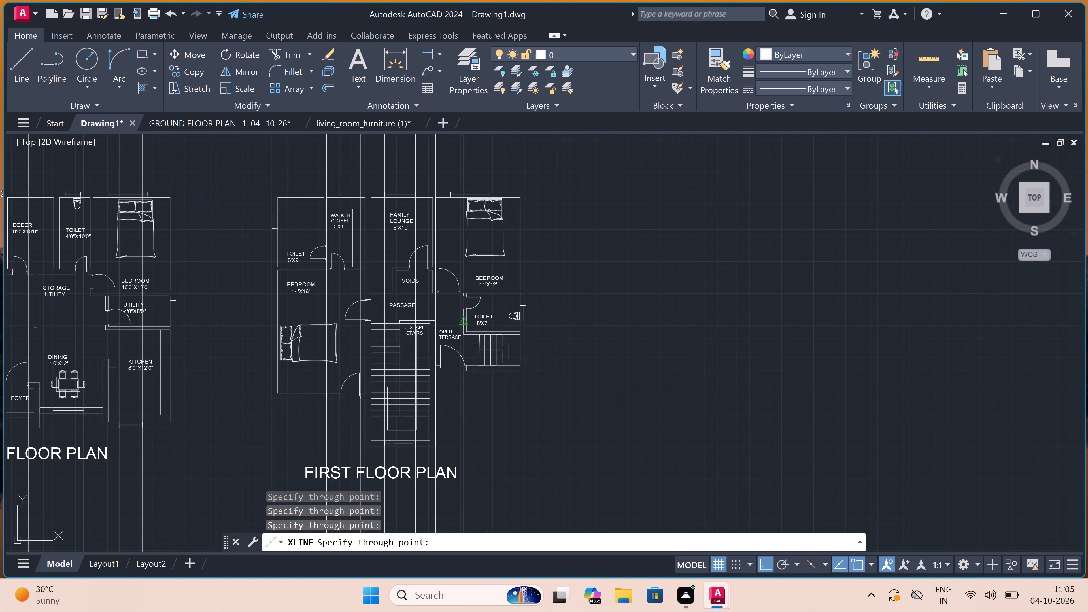
scroll(425, 377, up, 1)
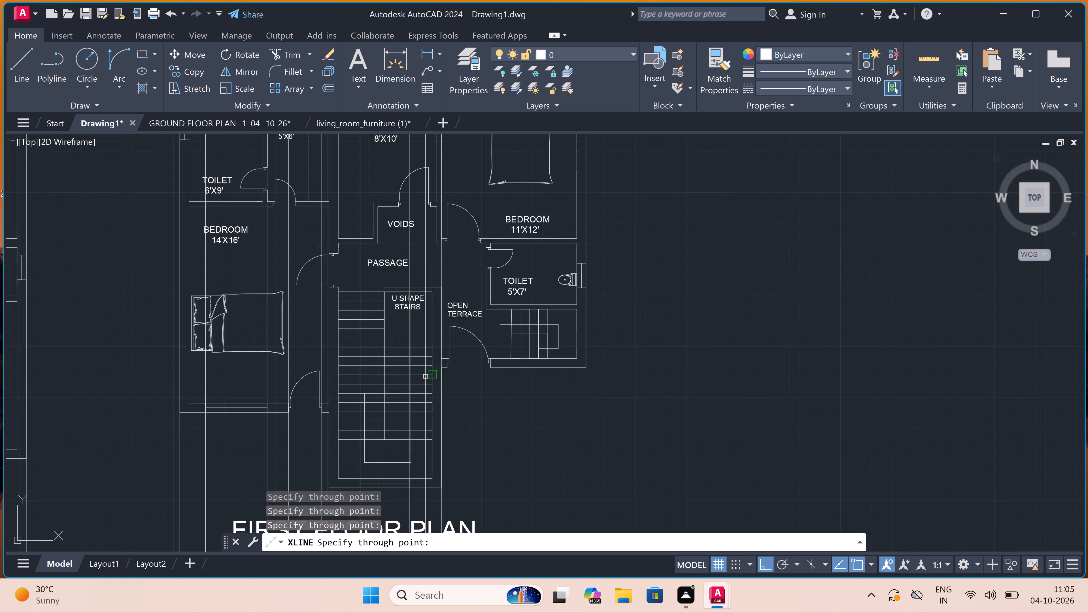
scroll(425, 377, up, 1)
click(461, 354)
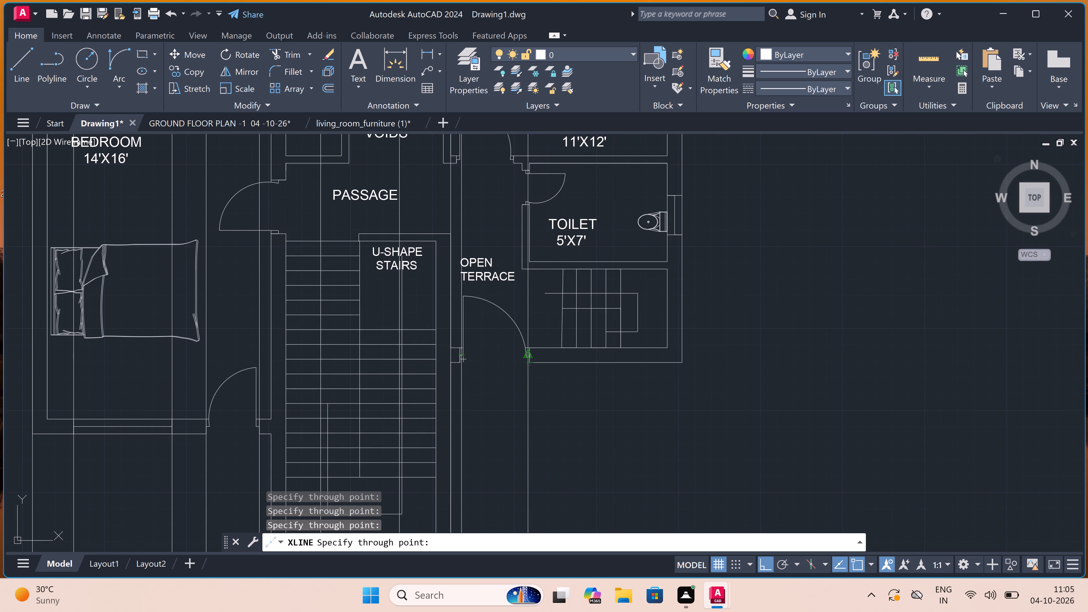
click(526, 356)
scroll(456, 365, down, 2)
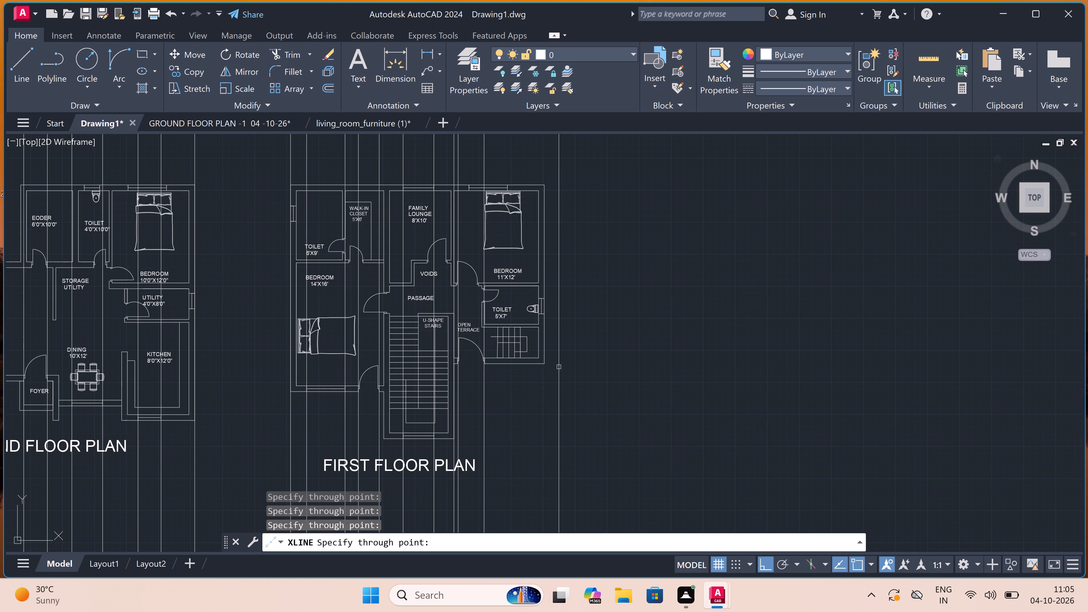
scroll(560, 364, up, 2)
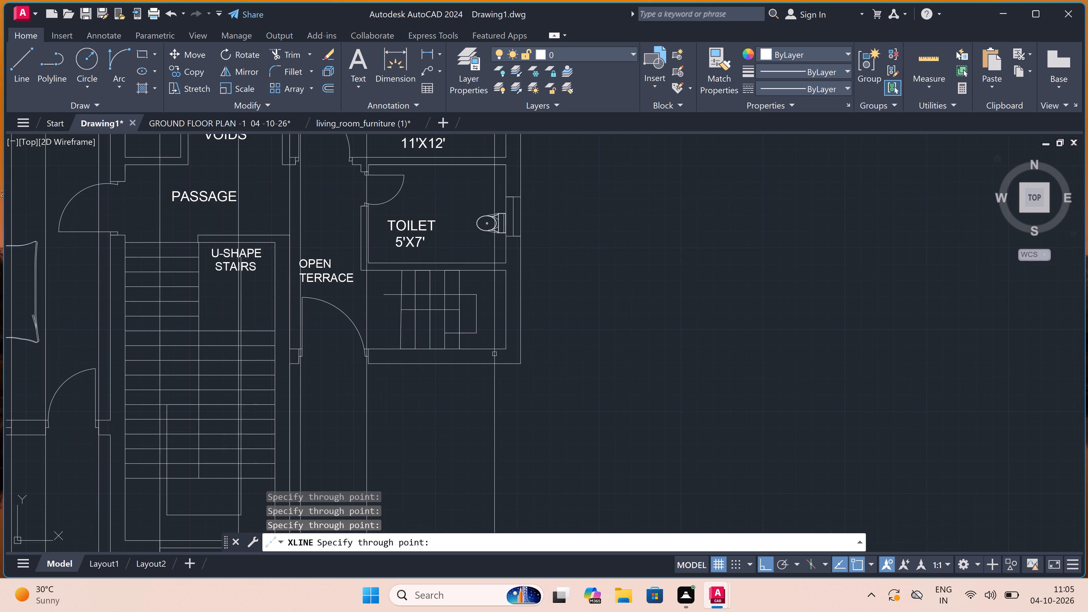
click(522, 364)
scroll(464, 377, down, 4)
key(Escape)
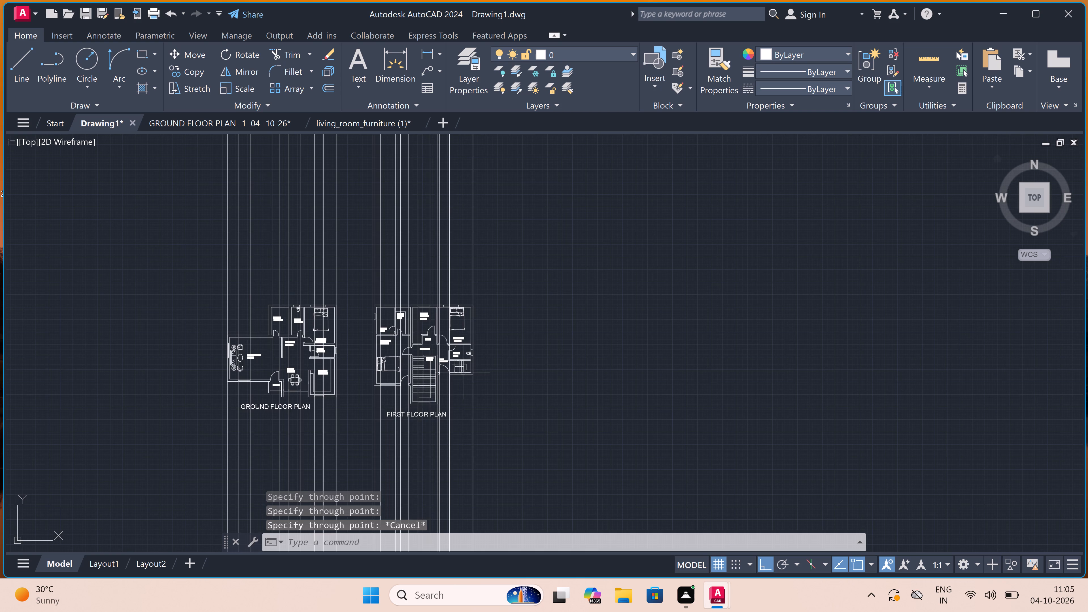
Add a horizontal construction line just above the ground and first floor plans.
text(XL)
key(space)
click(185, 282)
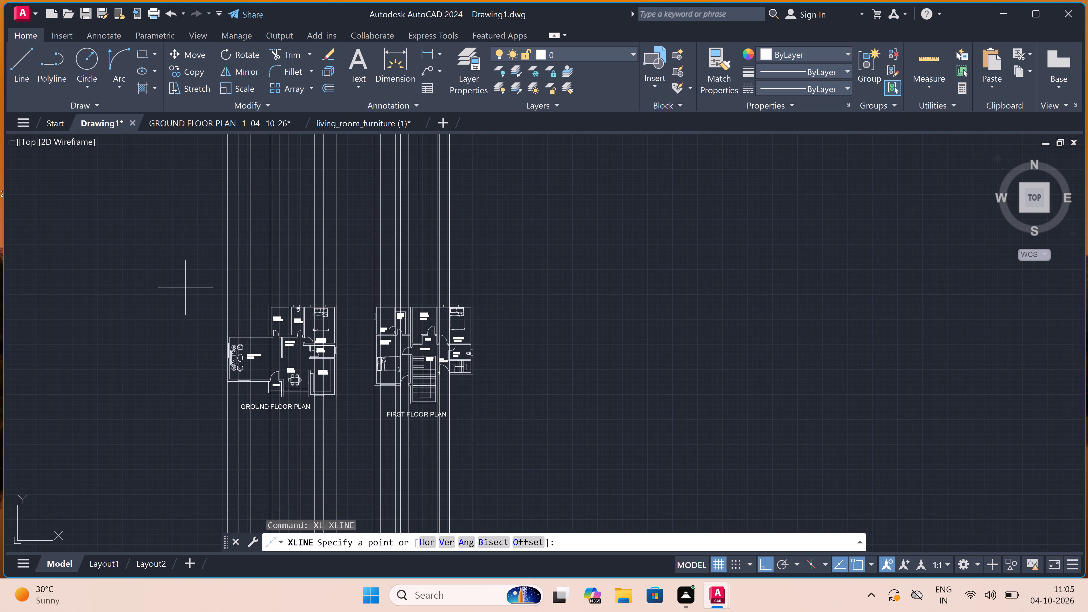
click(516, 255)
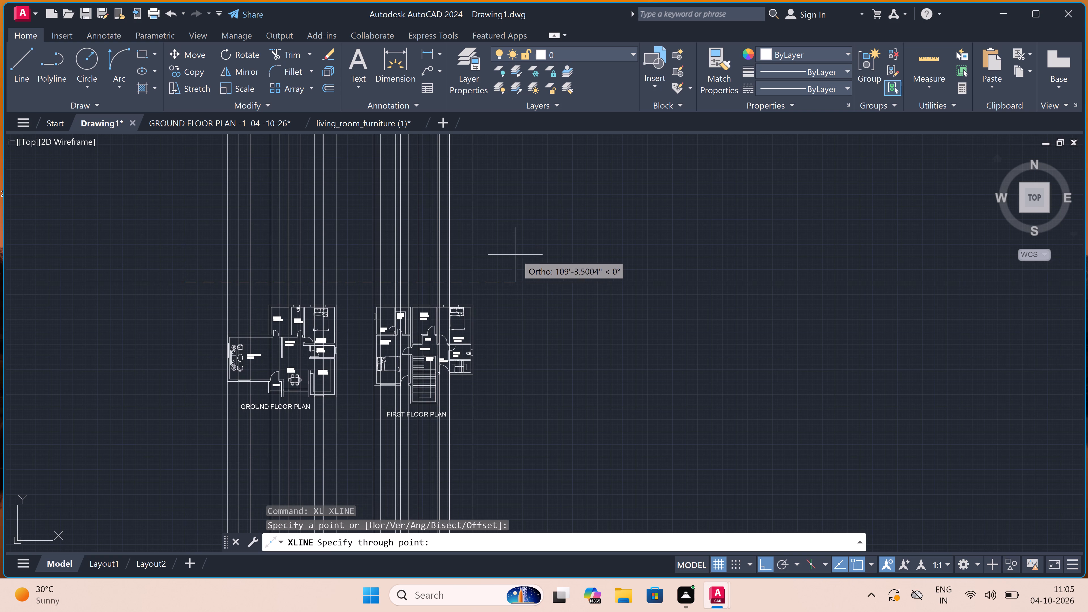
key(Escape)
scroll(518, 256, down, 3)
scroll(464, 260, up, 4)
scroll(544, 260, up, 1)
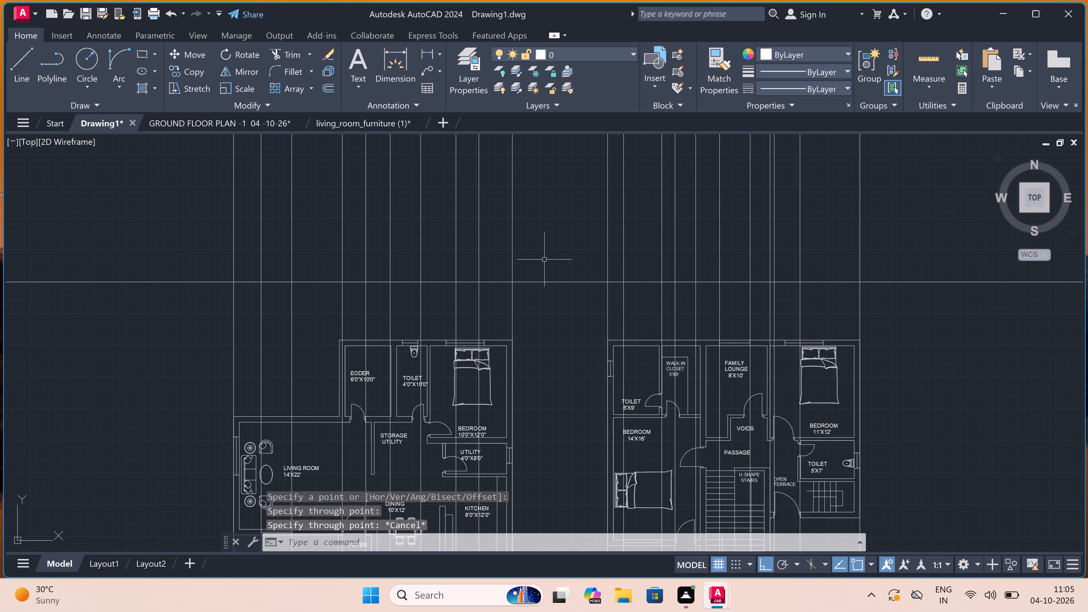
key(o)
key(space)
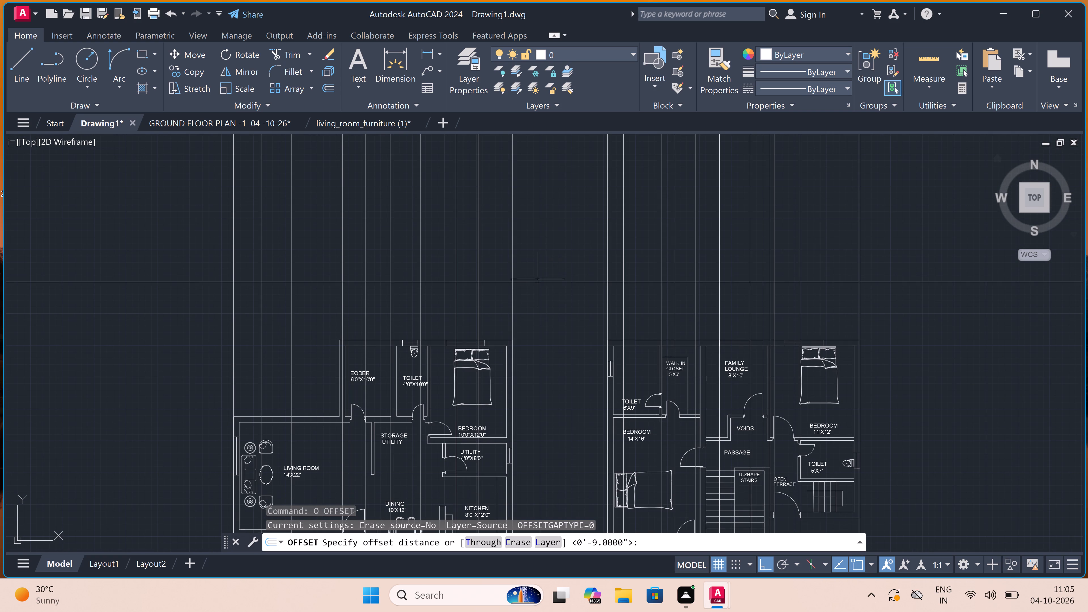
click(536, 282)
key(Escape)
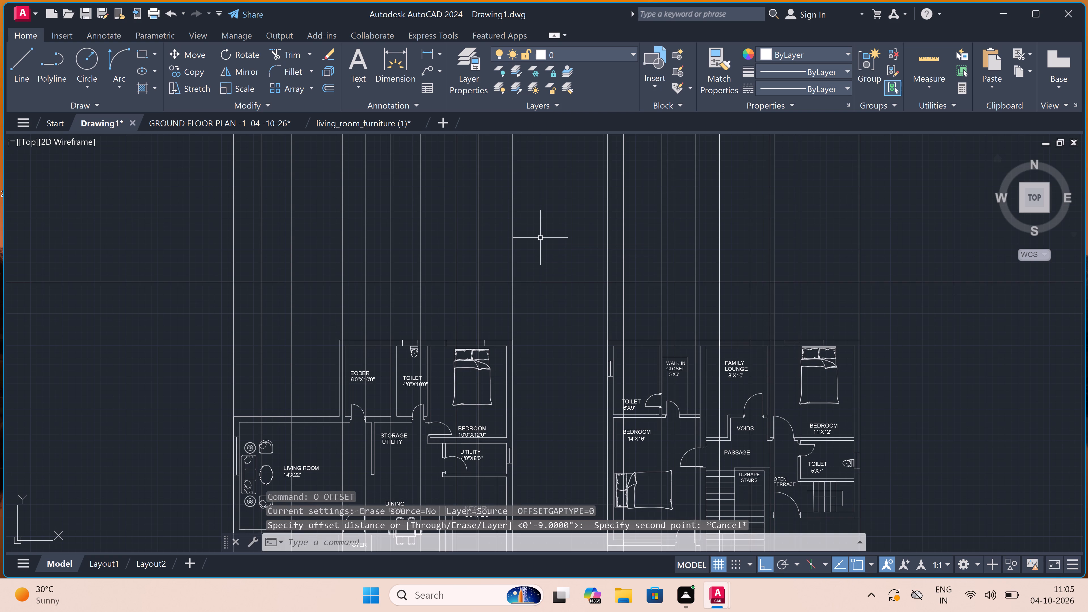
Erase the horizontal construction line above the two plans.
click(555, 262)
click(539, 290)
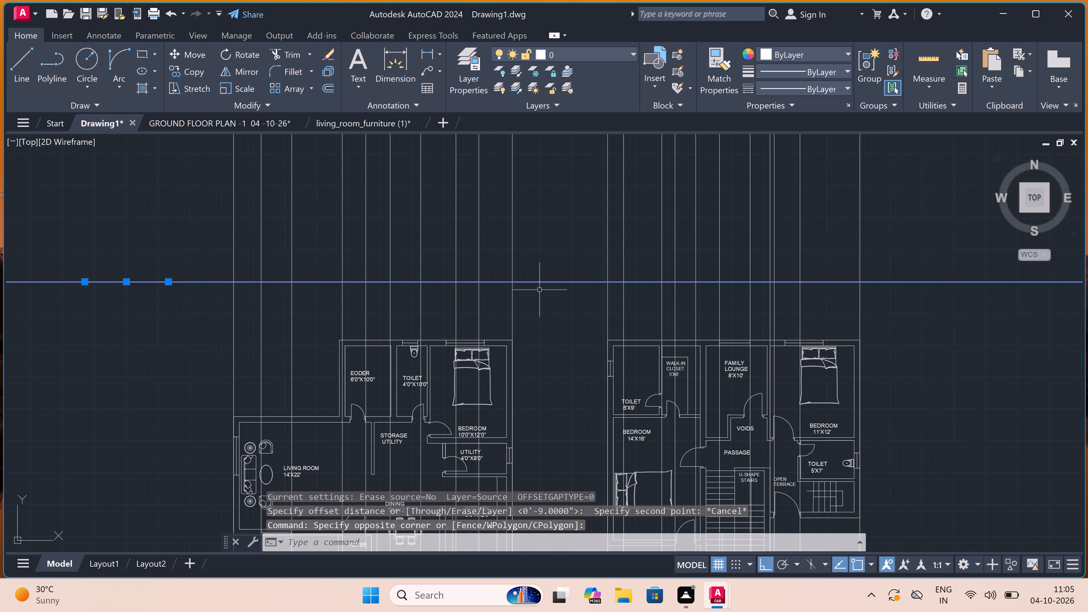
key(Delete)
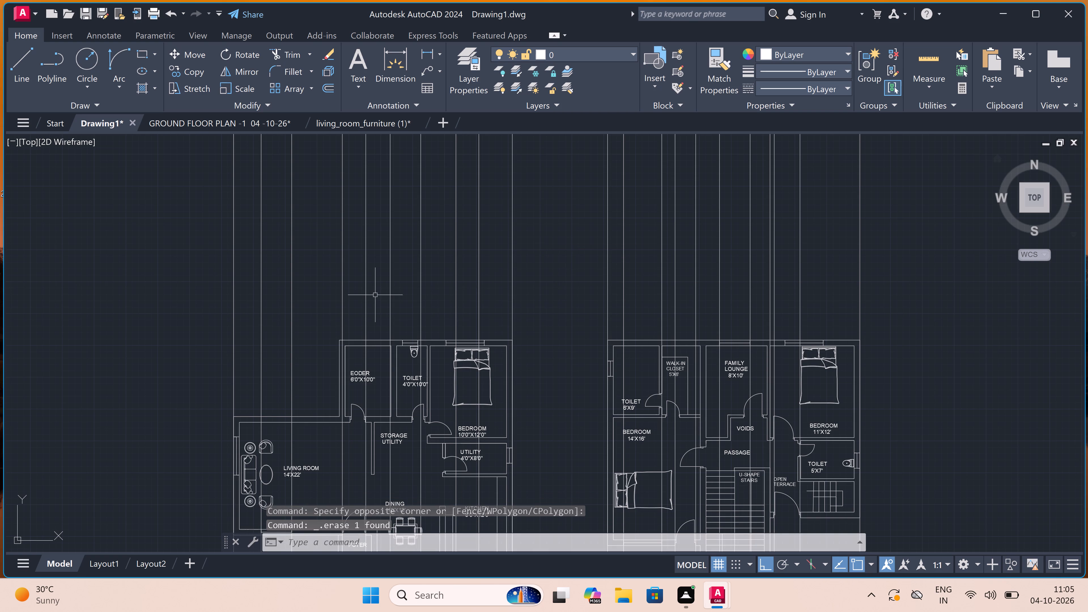
Draw a horizontal base line above both plans, from the westernmost to the easternmost vertical construction line.
key(l)
key(space)
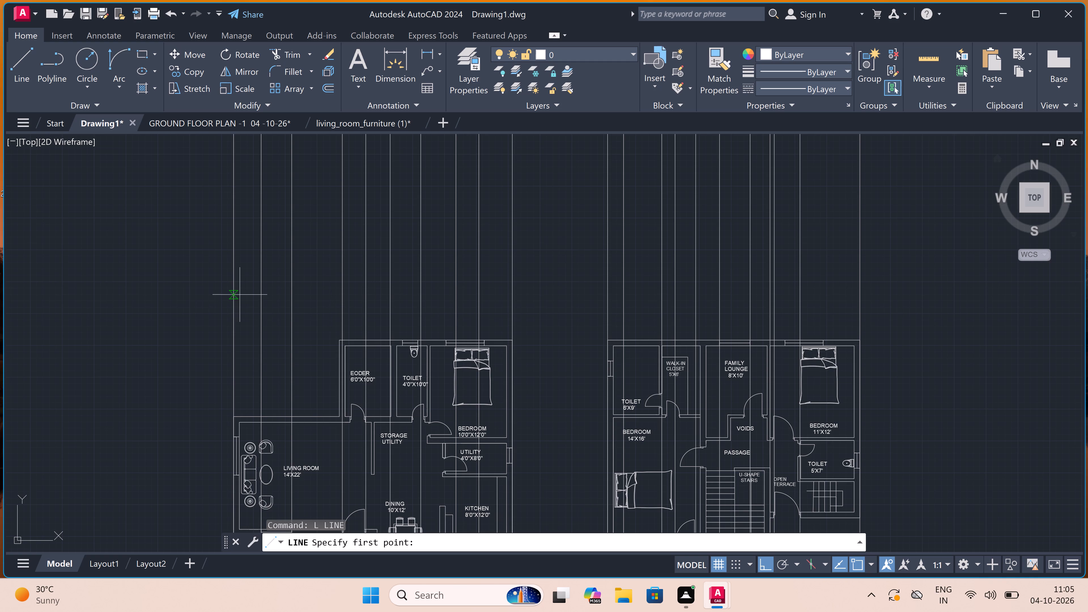
click(233, 281)
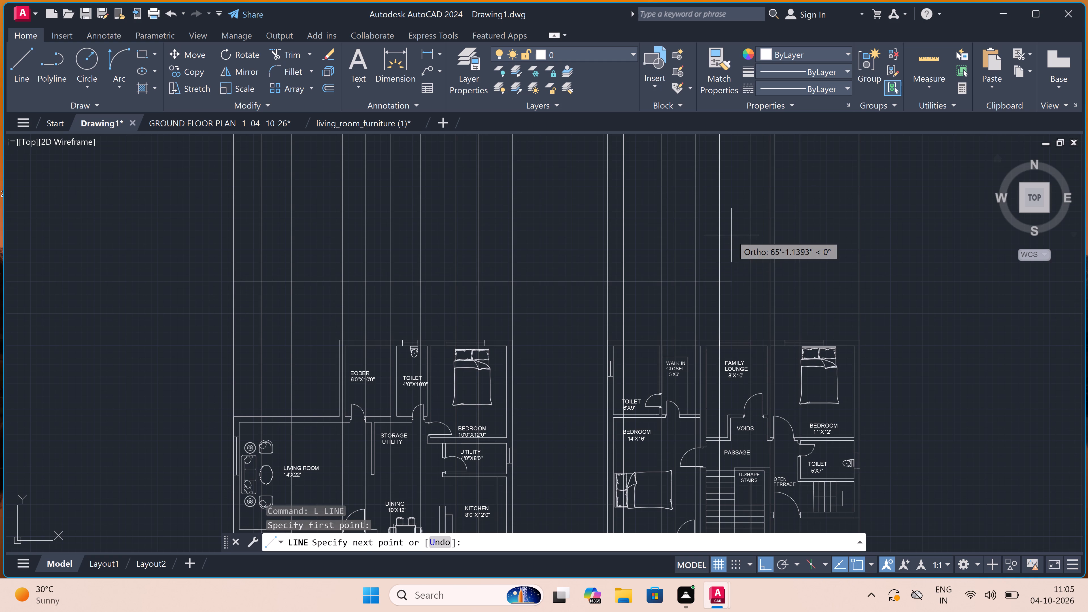
click(857, 281)
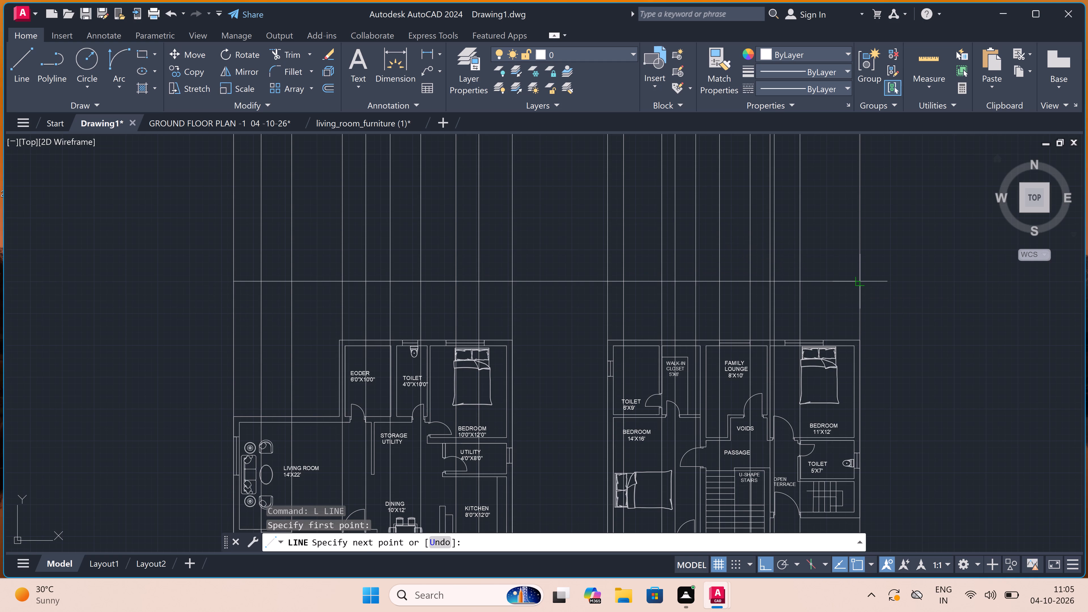
key(Escape)
Offset the horizontal base line upward by 1'6".
scroll(471, 300, down, 3)
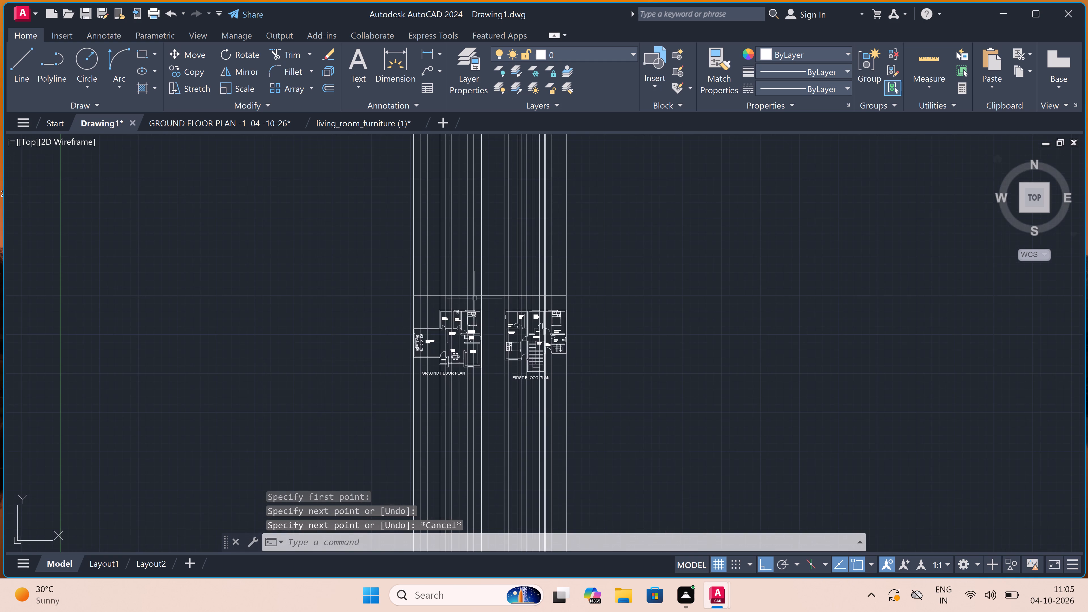
scroll(521, 289, up, 2)
key(o)
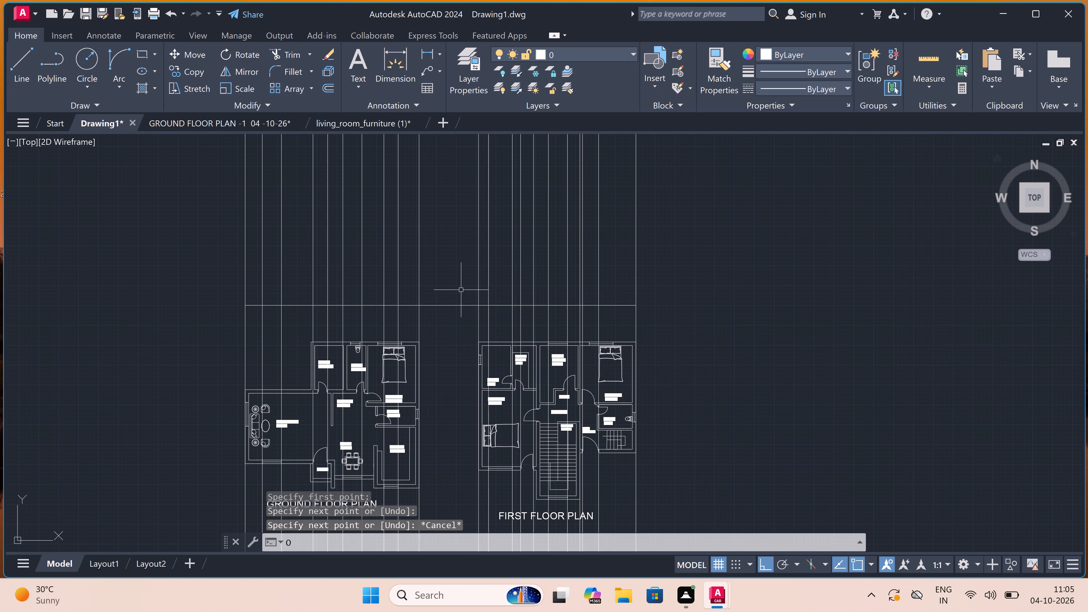
key(space)
click(442, 304)
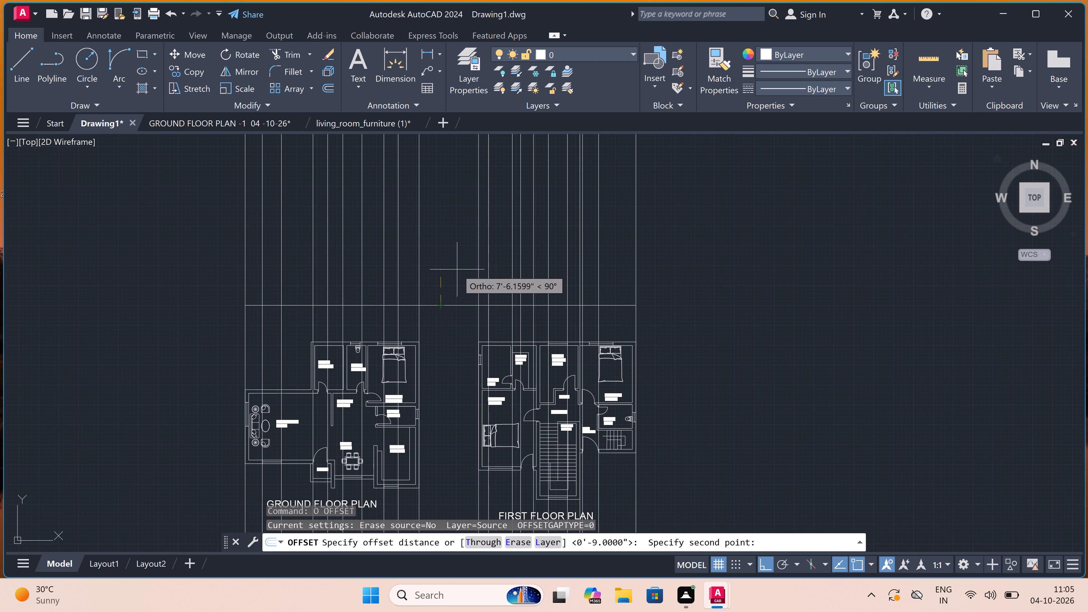
key(1)
key(apostrophe)
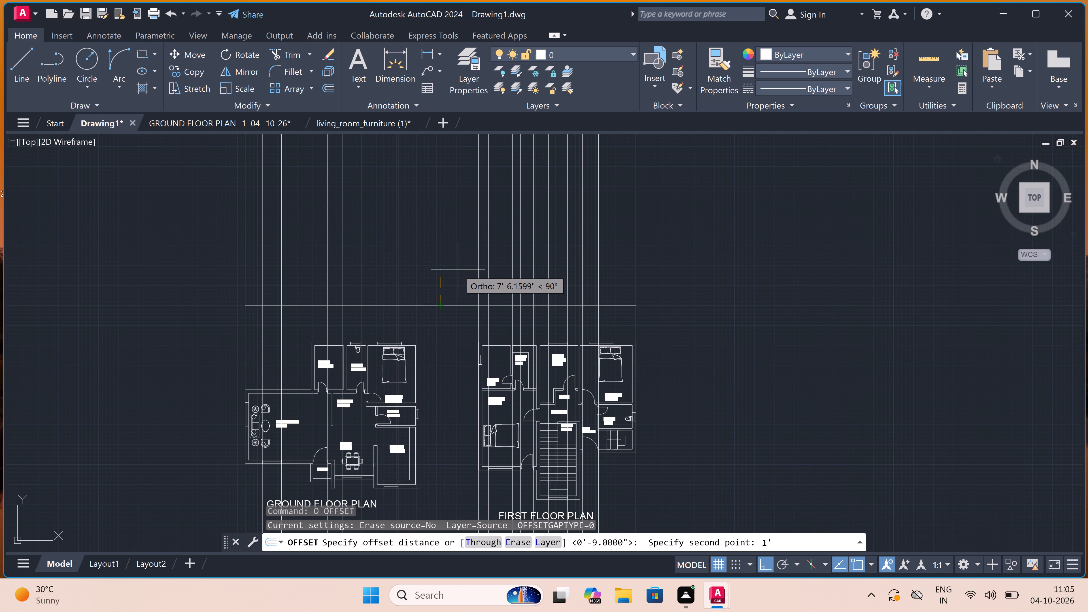
key(6)
key(shift+quotedbl)
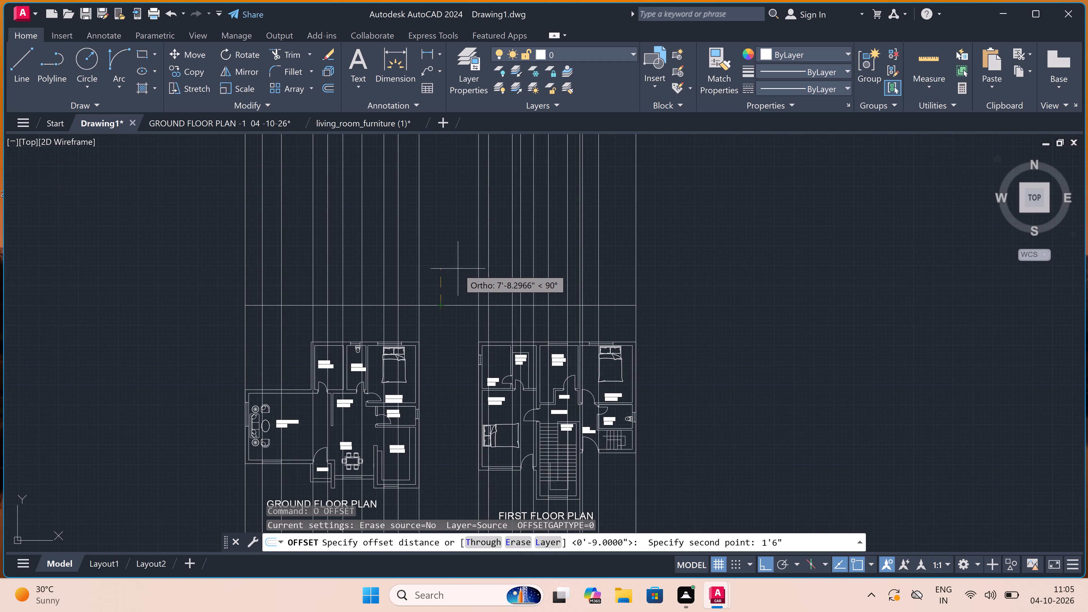
key(space)
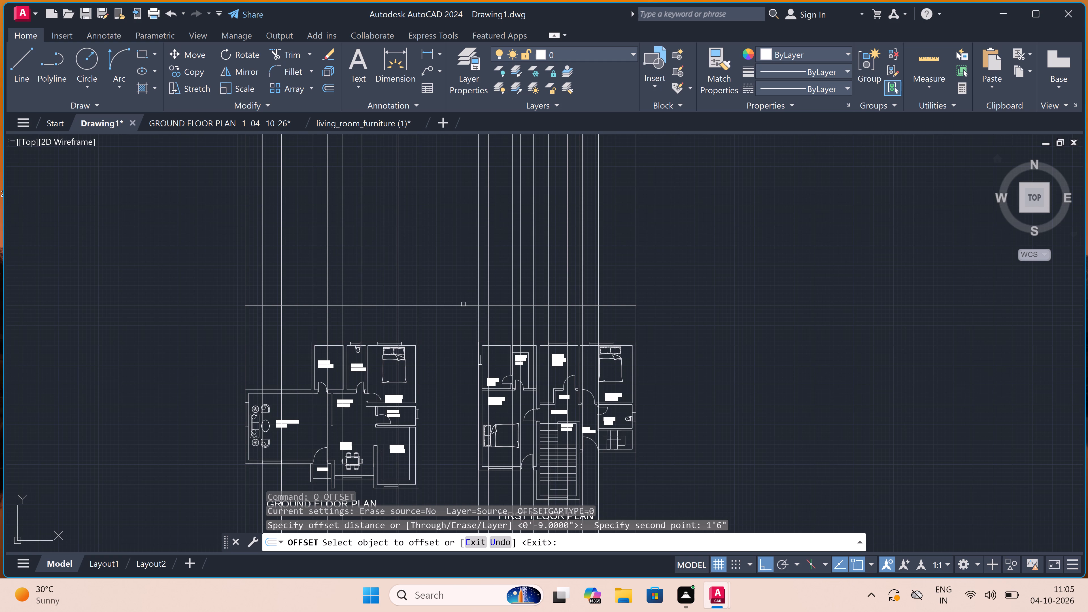
click(463, 304)
click(460, 293)
key(Escape)
Offset the upper of the two horizontal lines upward by 3'.
scroll(460, 293, up, 2)
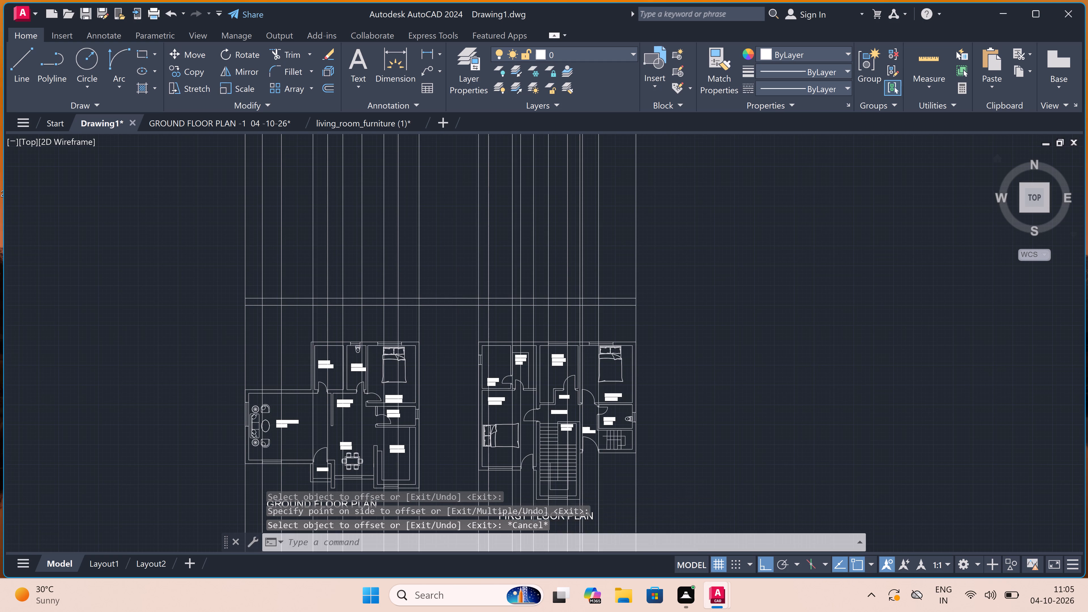
key(space)
click(458, 305)
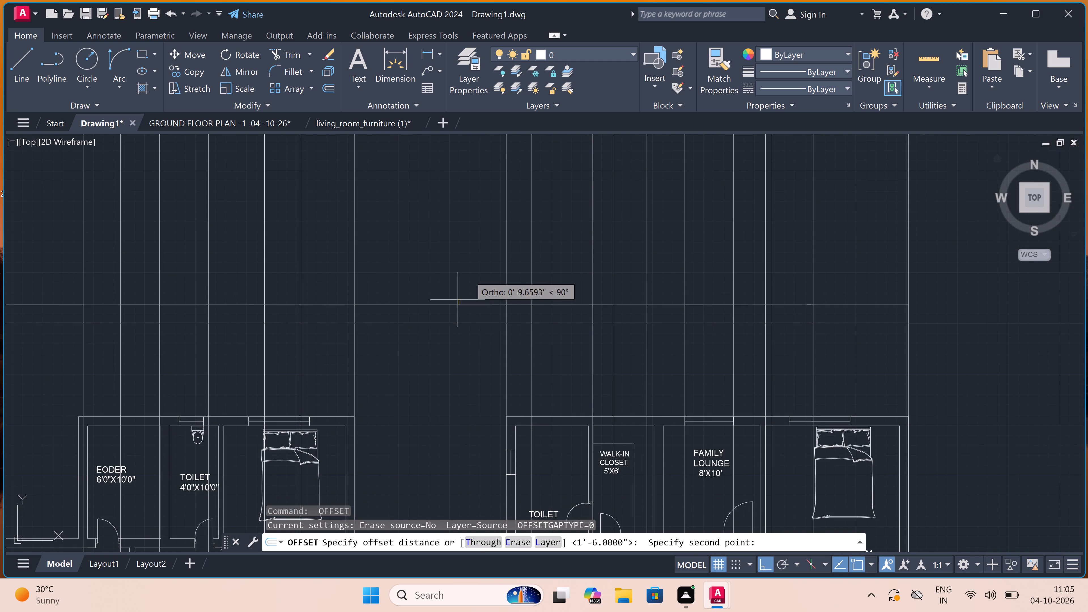
text(3')
key(space)
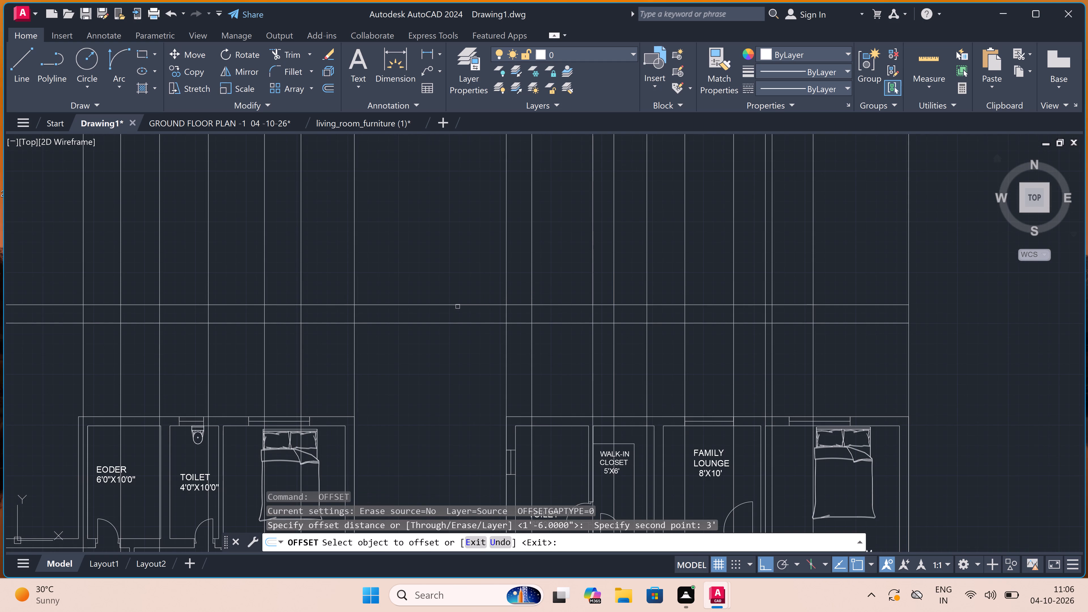
click(458, 304)
click(458, 282)
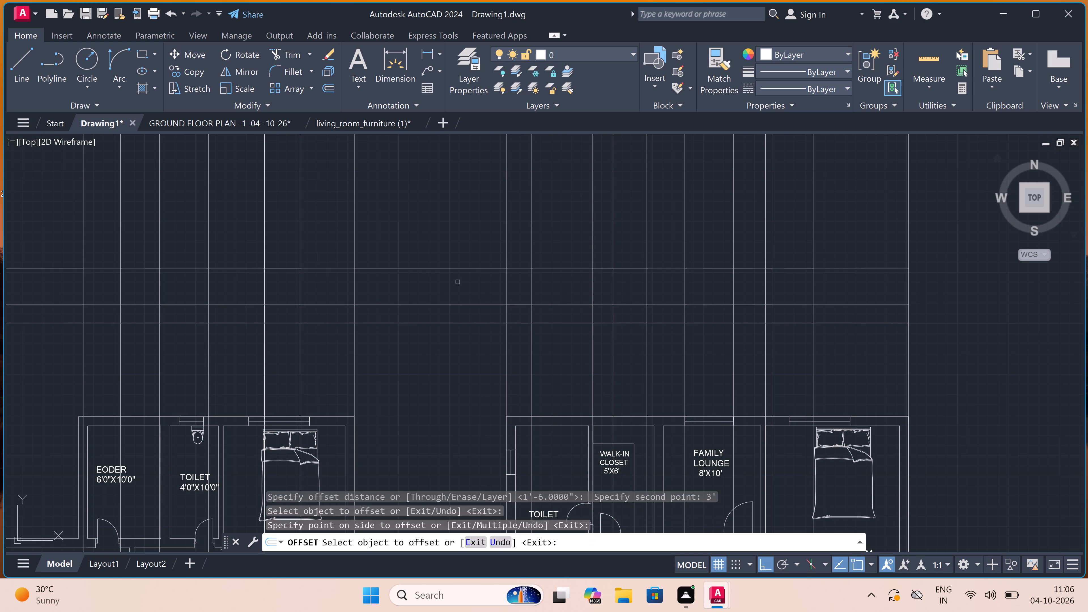
key(Escape)
Offset the topmost horizontal line upward by 4'.
scroll(458, 282, down, 1)
scroll(455, 264, up, 3)
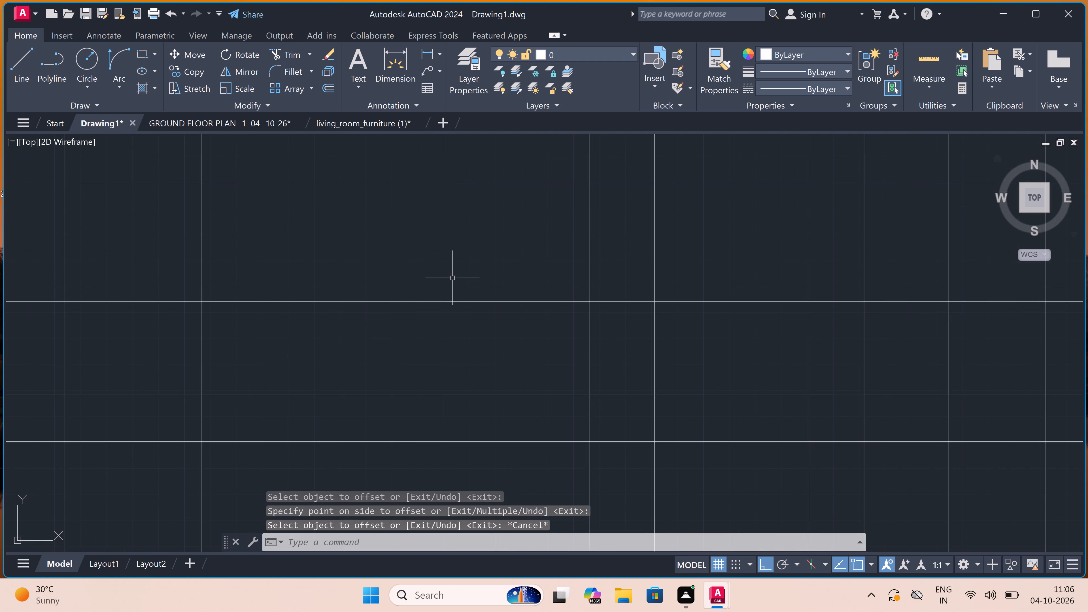
key(space)
click(453, 302)
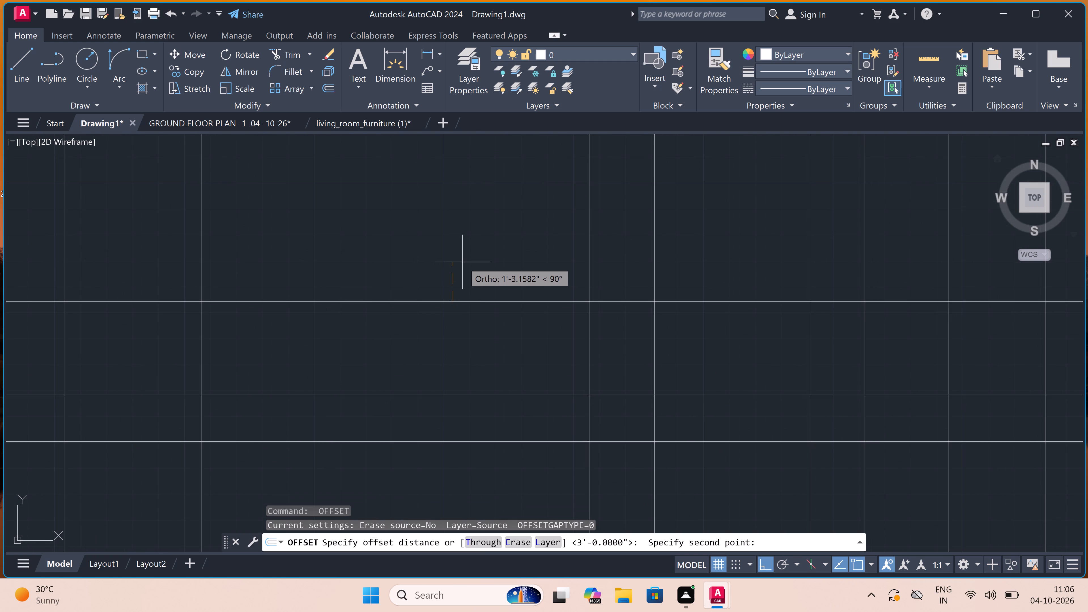
text(4')
key(space)
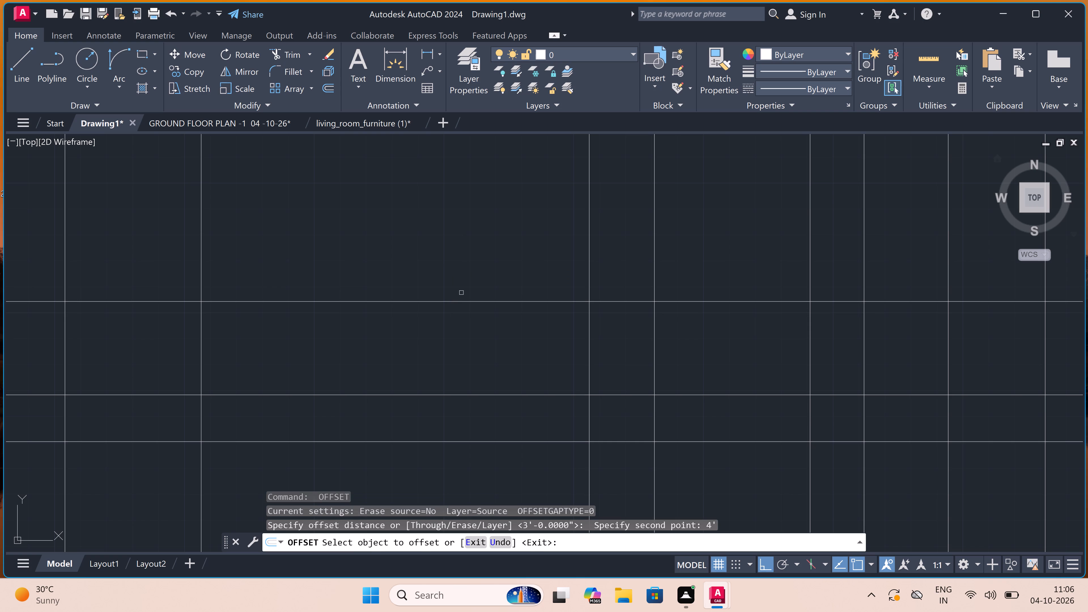
click(461, 301)
click(462, 289)
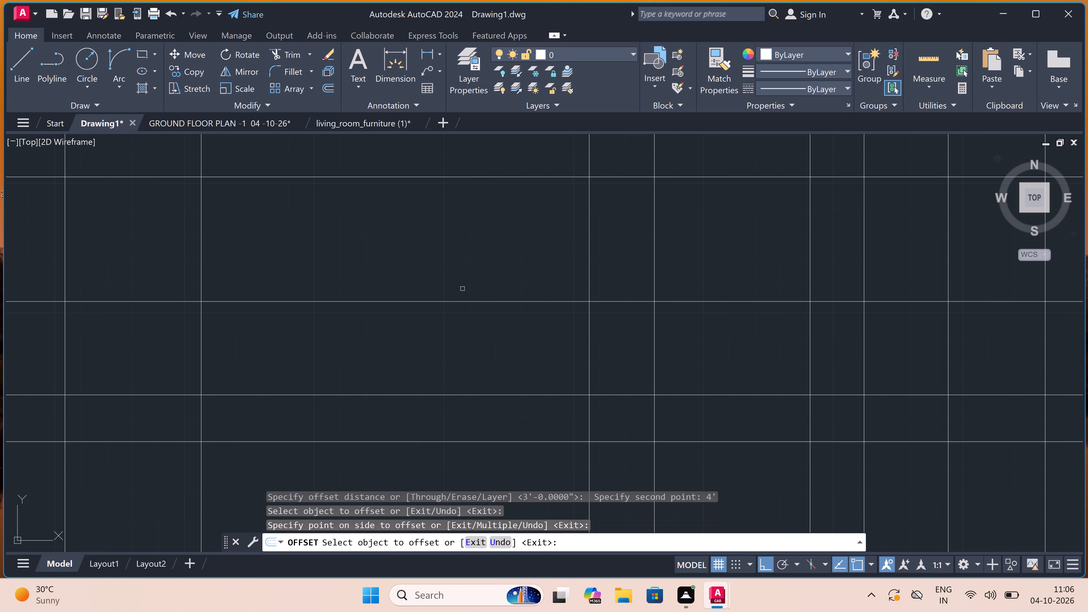
key(Escape)
Offset the topmost horizontal line upward by another 3'.
scroll(462, 289, down, 5)
scroll(462, 255, up, 4)
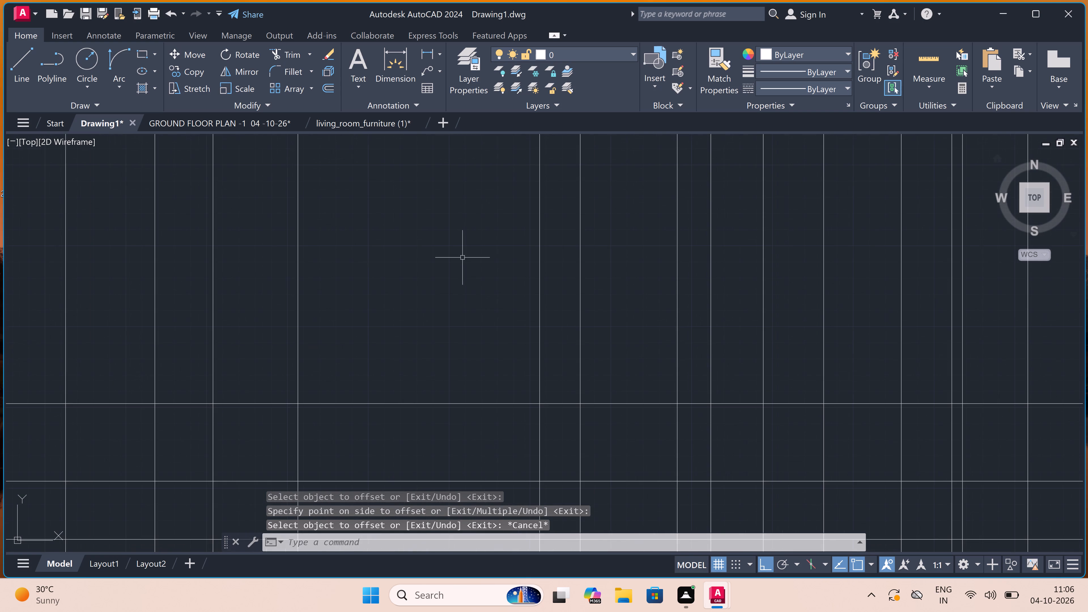
key(space)
click(447, 404)
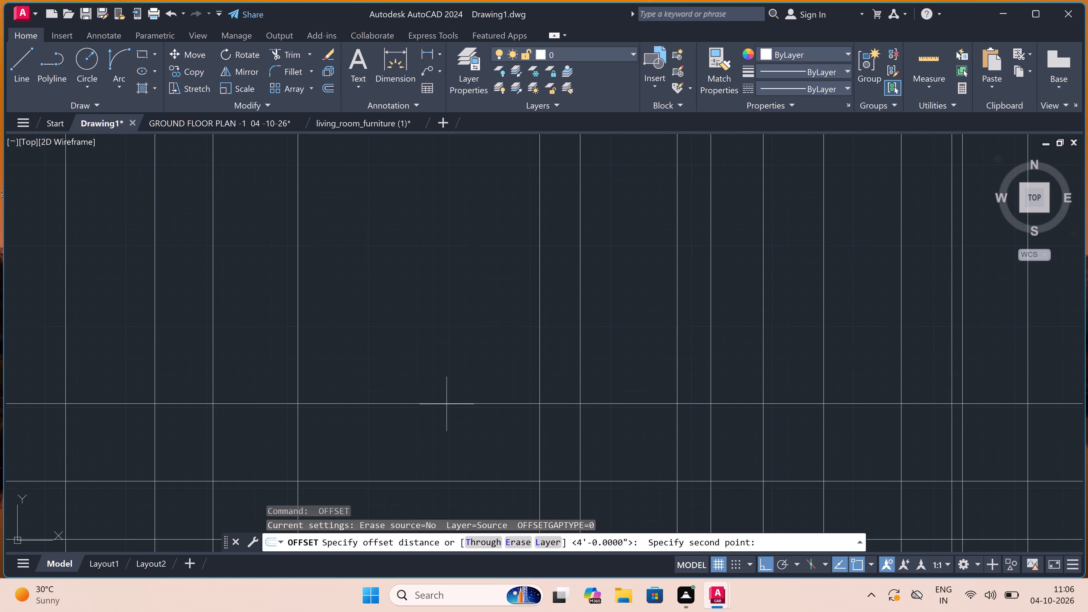
key(3)
text(')
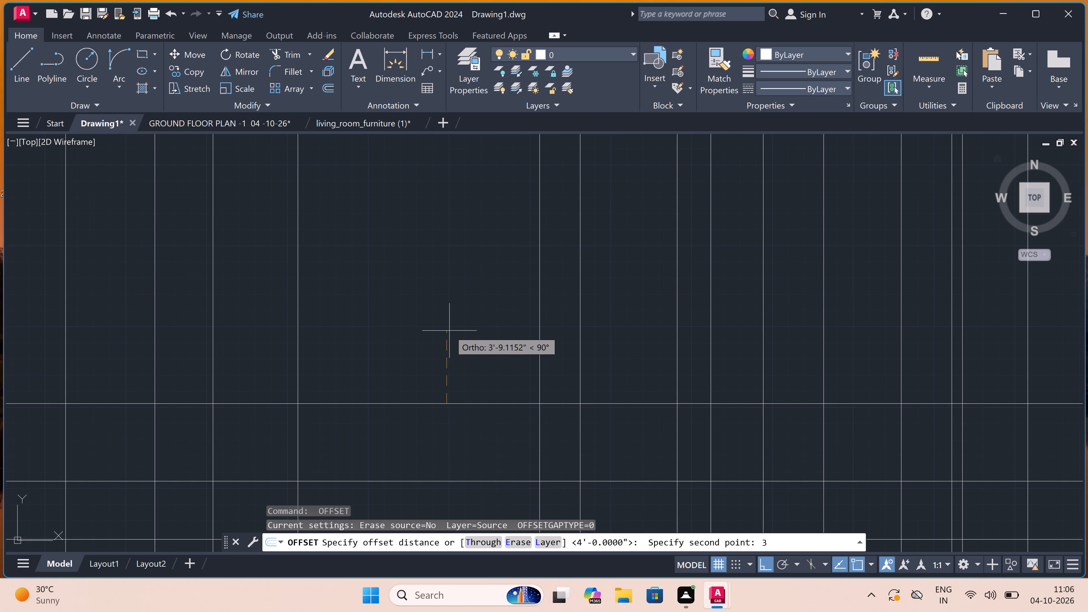
key(space)
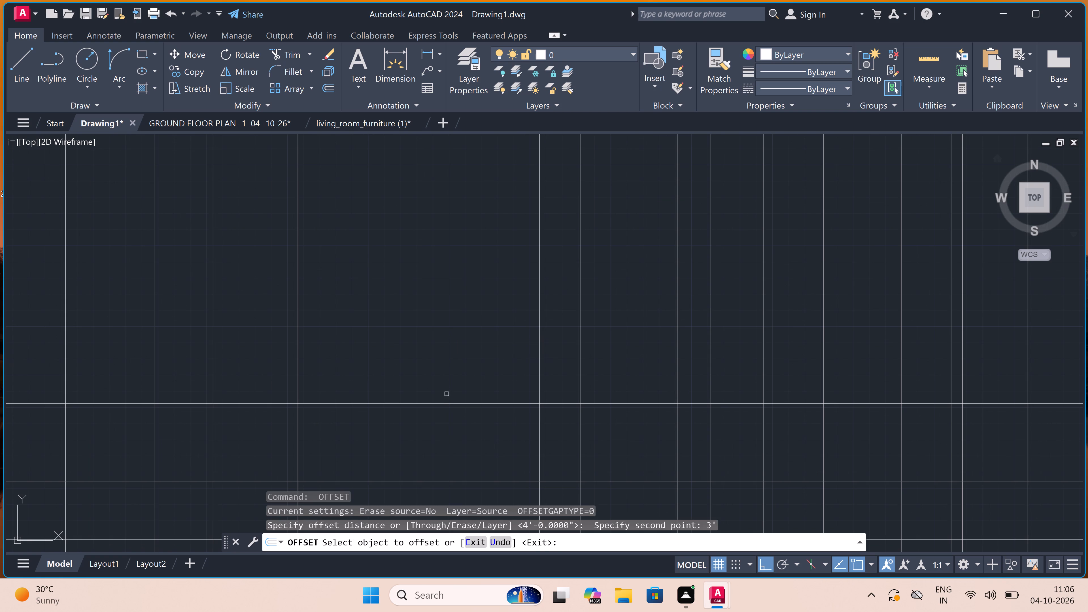
click(447, 402)
click(446, 349)
key(Escape)
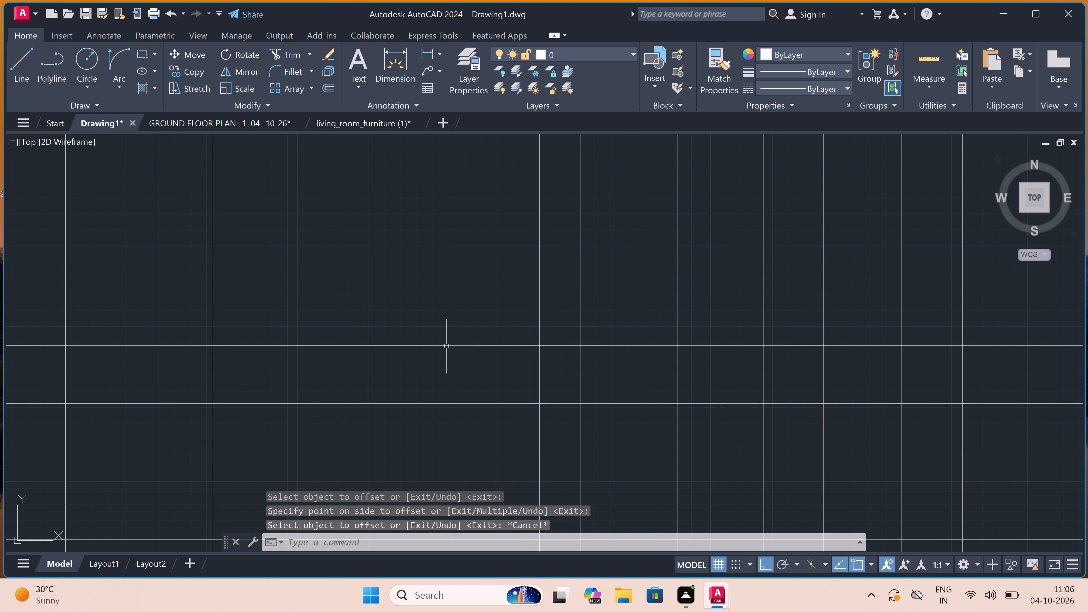
Offset the topmost horizontal line upward by 4".
key(space)
click(446, 346)
key(4)
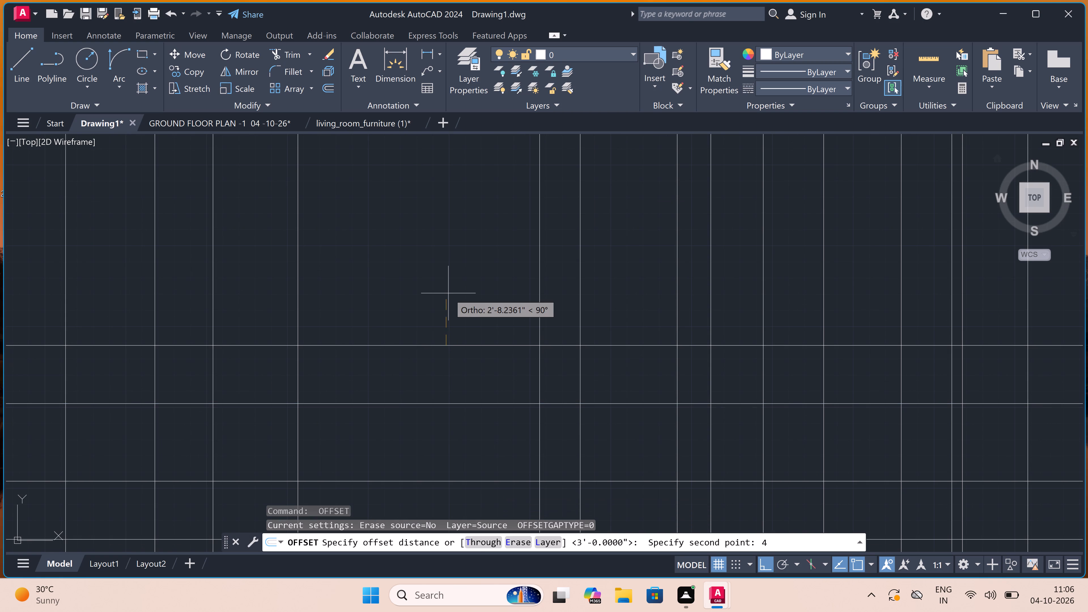
key(shift+quotedbl)
key(space)
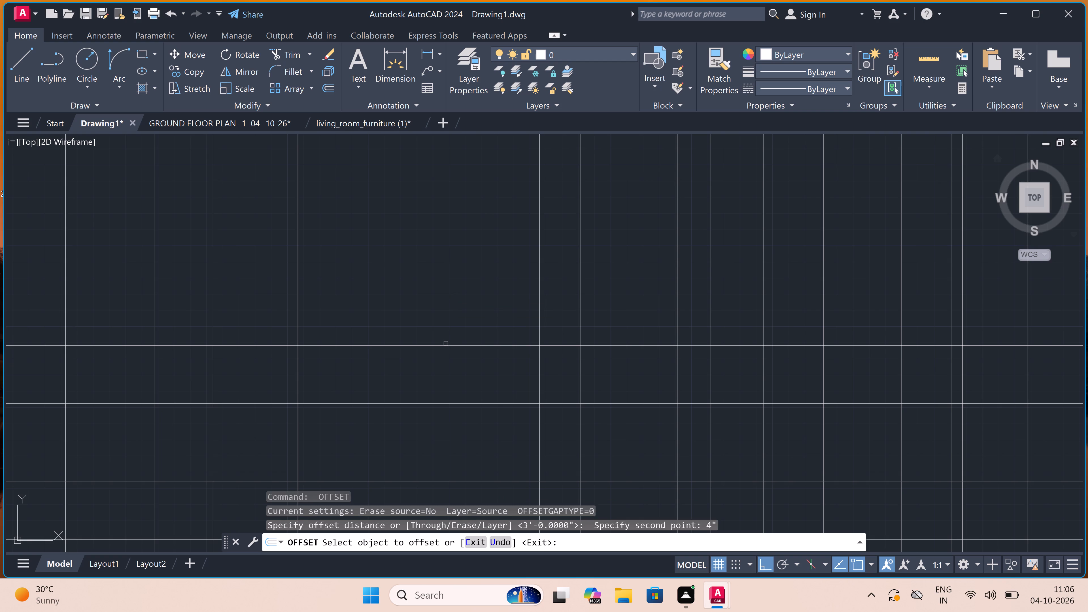
click(446, 345)
double_click(448, 320)
key(Escape)
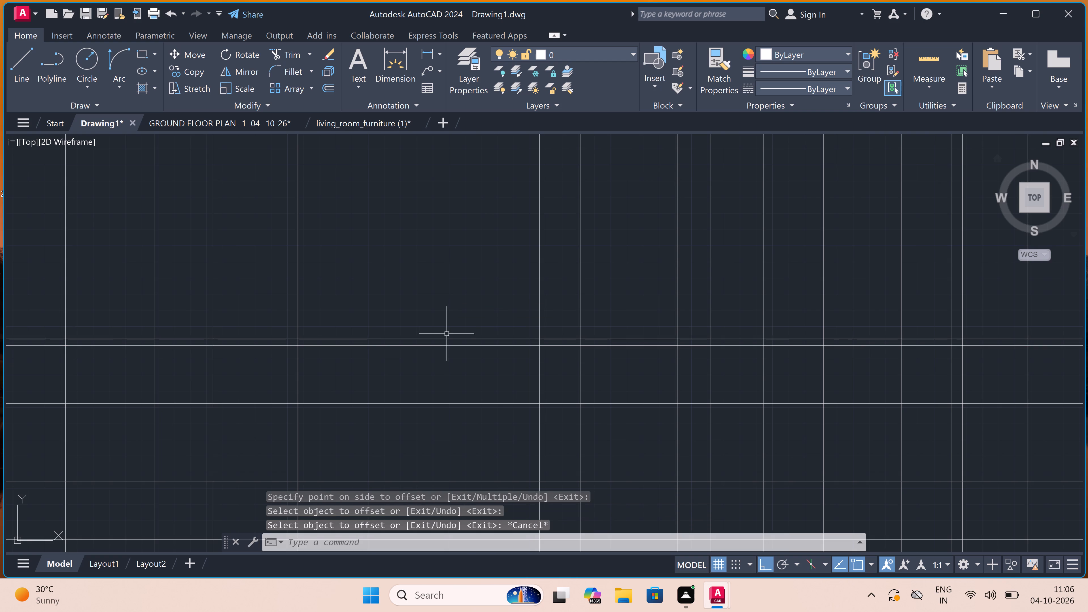
Offset the topmost horizontal line upward by 3'6".
scroll(446, 336, up, 2)
key(space)
click(446, 344)
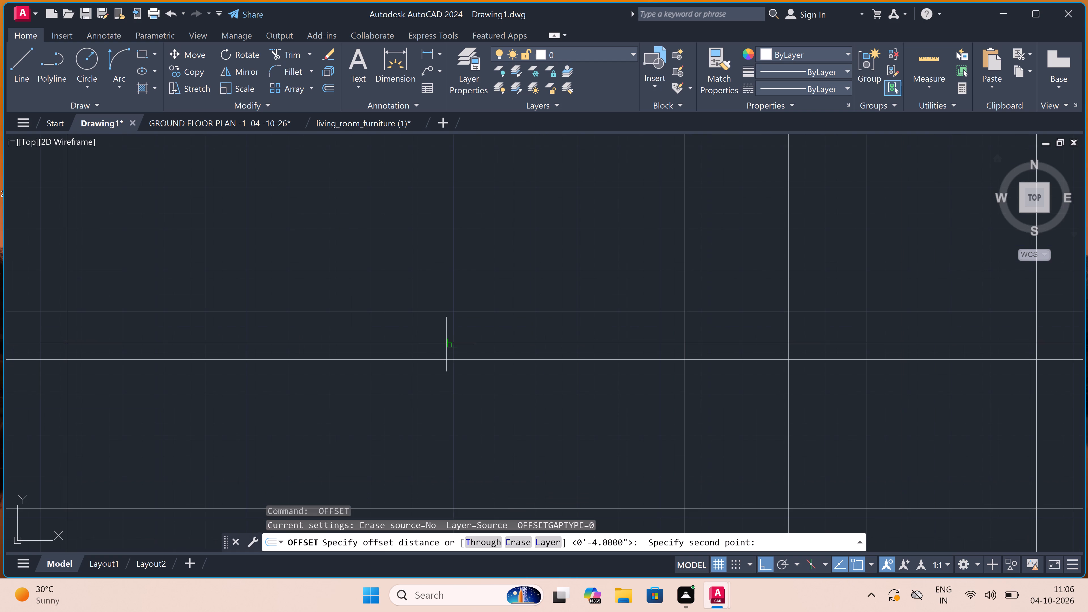
key(3)
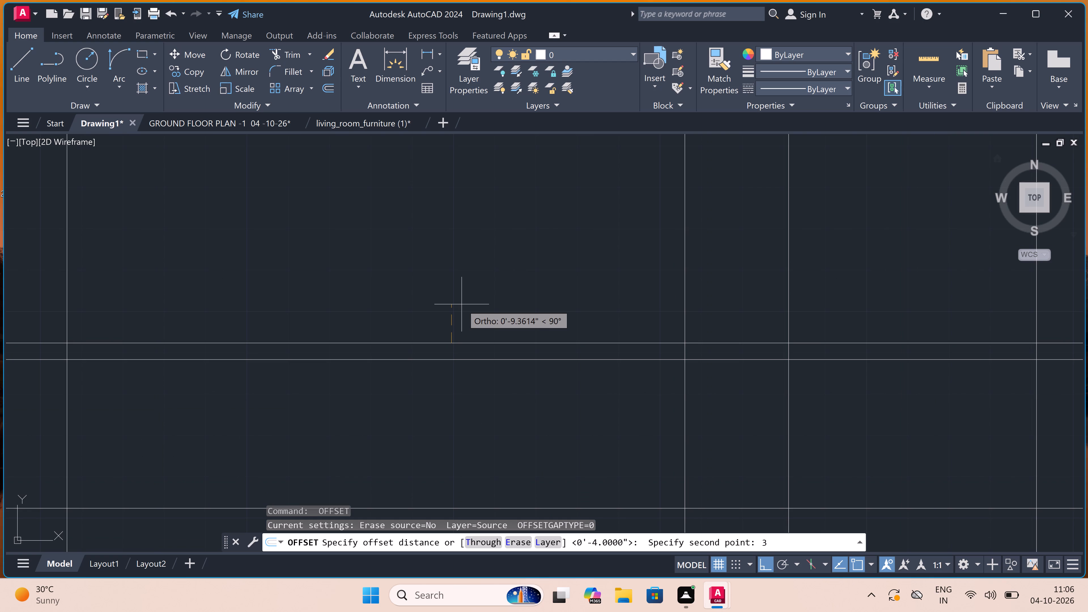
key(apostrophe)
key(6)
key(shift+quotedbl)
key(space)
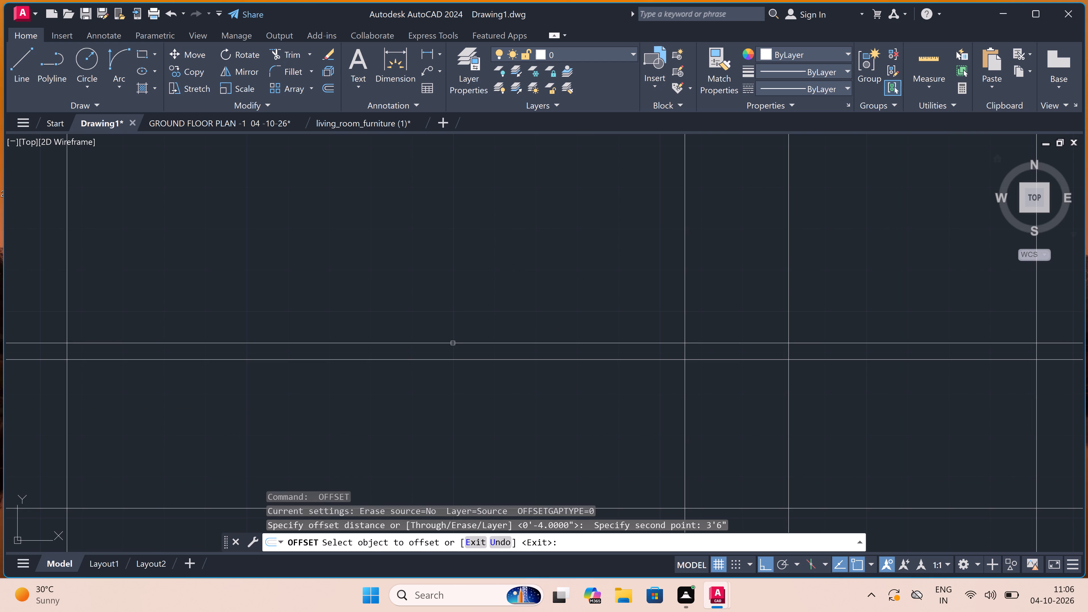
click(453, 343)
click(455, 311)
key(Escape)
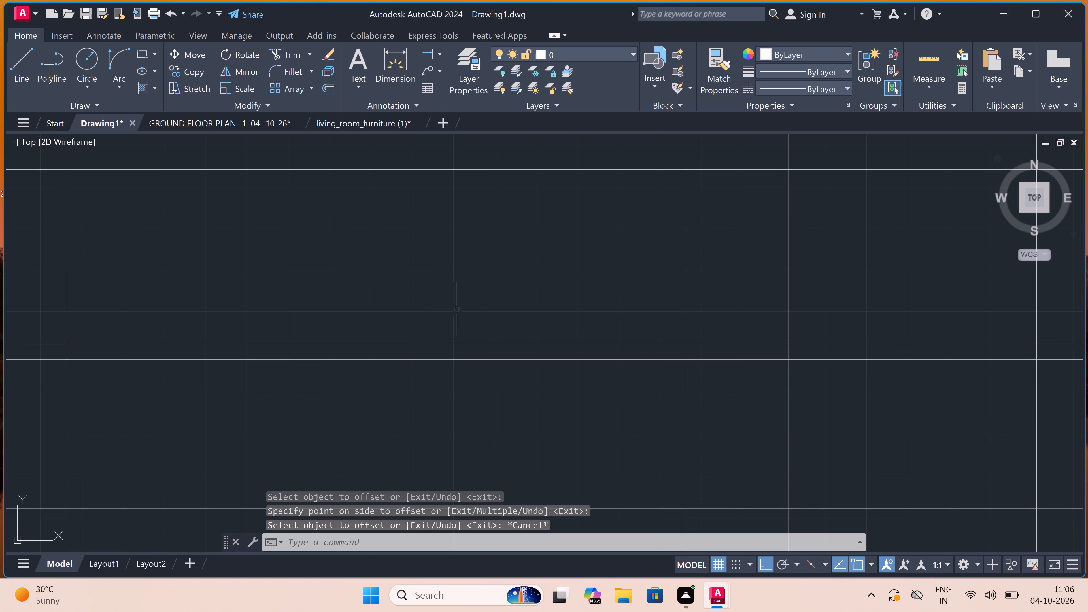
Trim the vertical lines above the topmost horizontal line and the horizontal lines crossing the gap between the two plans' grids.
scroll(465, 294, down, 5)
text(TR)
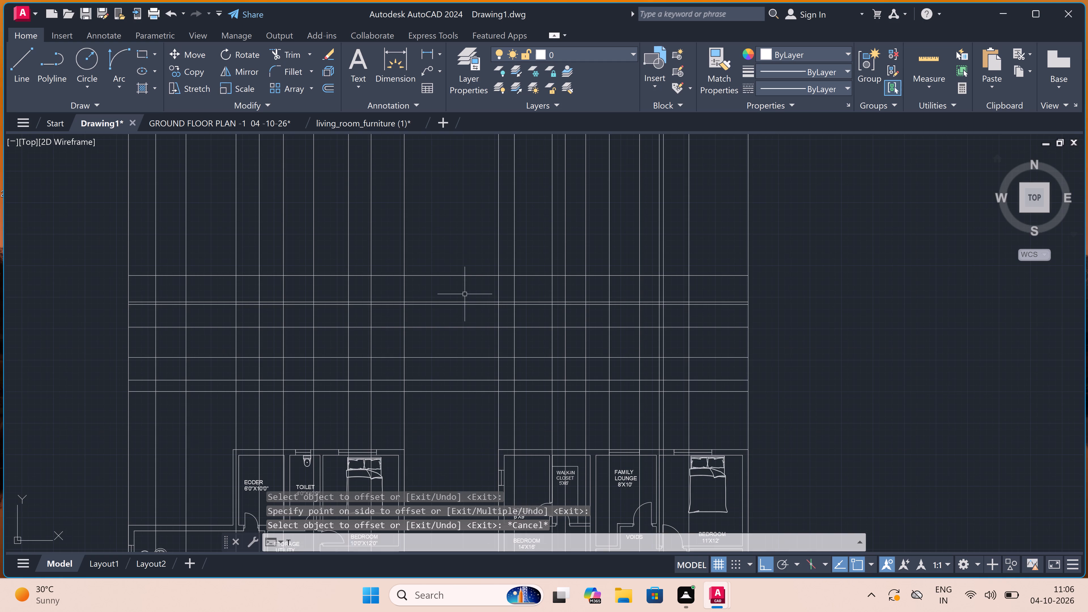
key(space)
scroll(401, 266, down, 1)
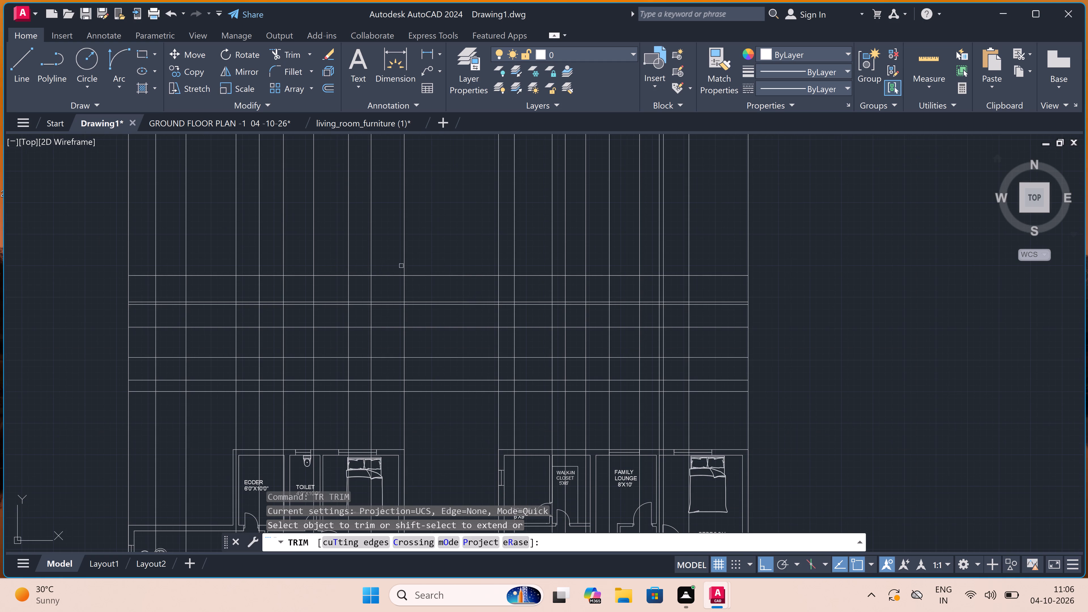
drag(195, 237, 211, 238)
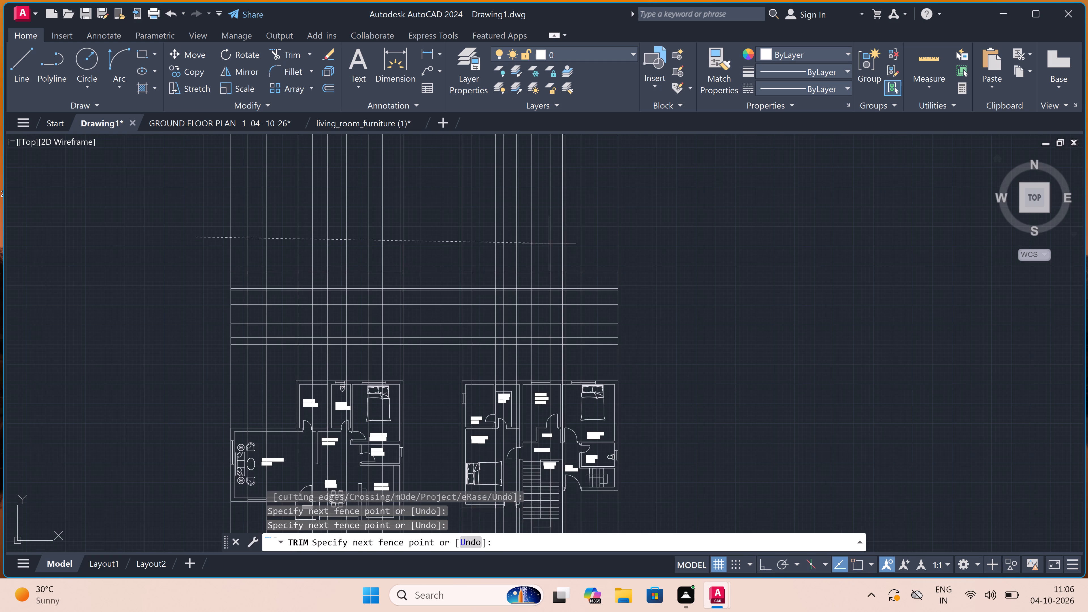
click(632, 231)
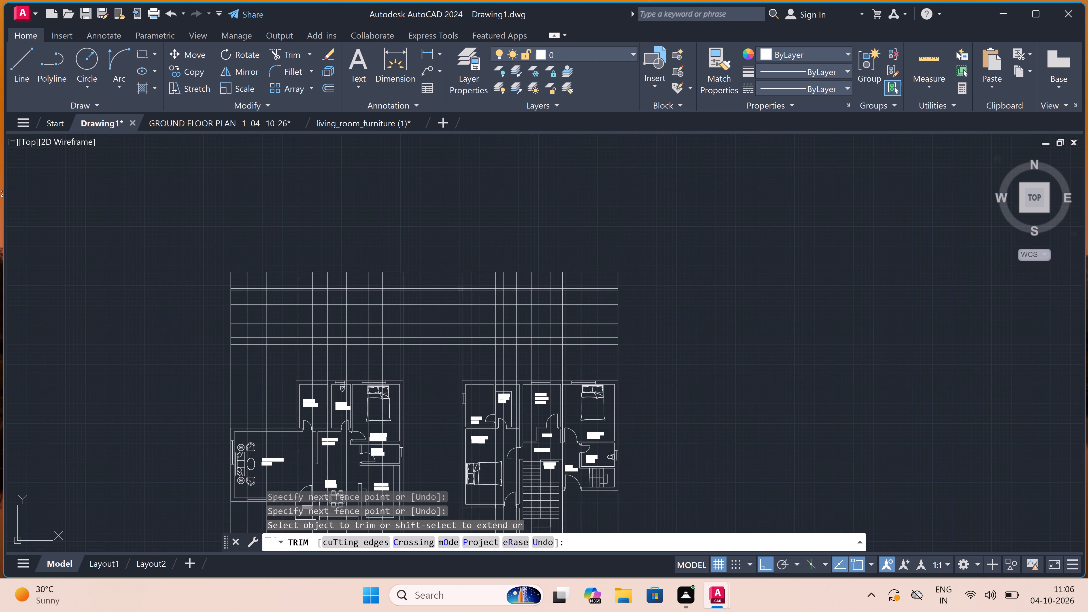
drag(441, 367, 441, 364)
click(443, 235)
Trim the ground floor grid's vertical lines inside its lowest band and below its bottom line, down to the plan.
scroll(233, 340, up, 2)
click(234, 340)
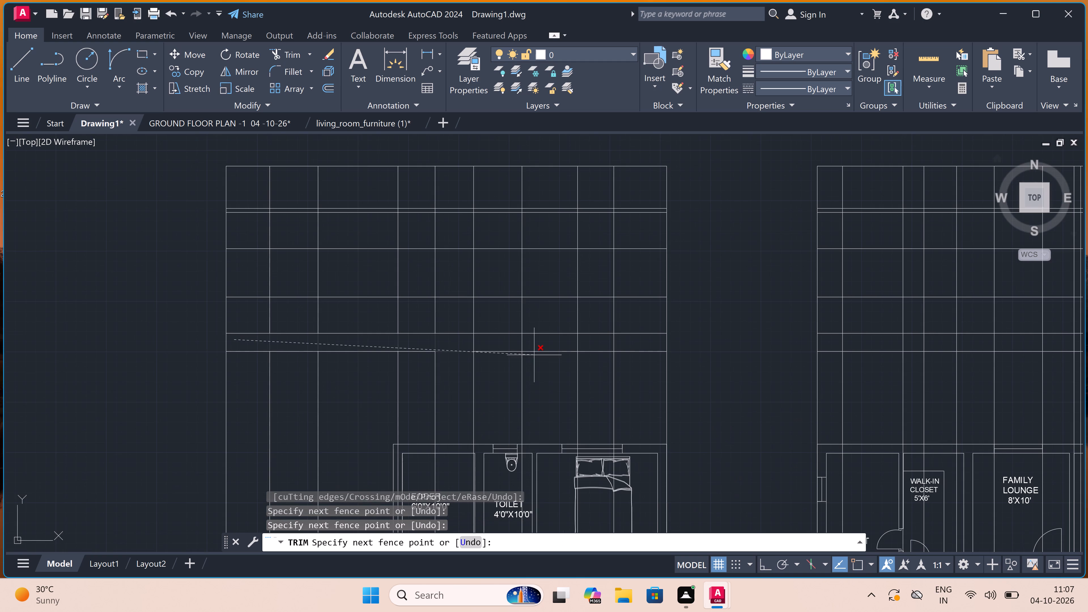
click(634, 337)
drag(686, 374, 671, 373)
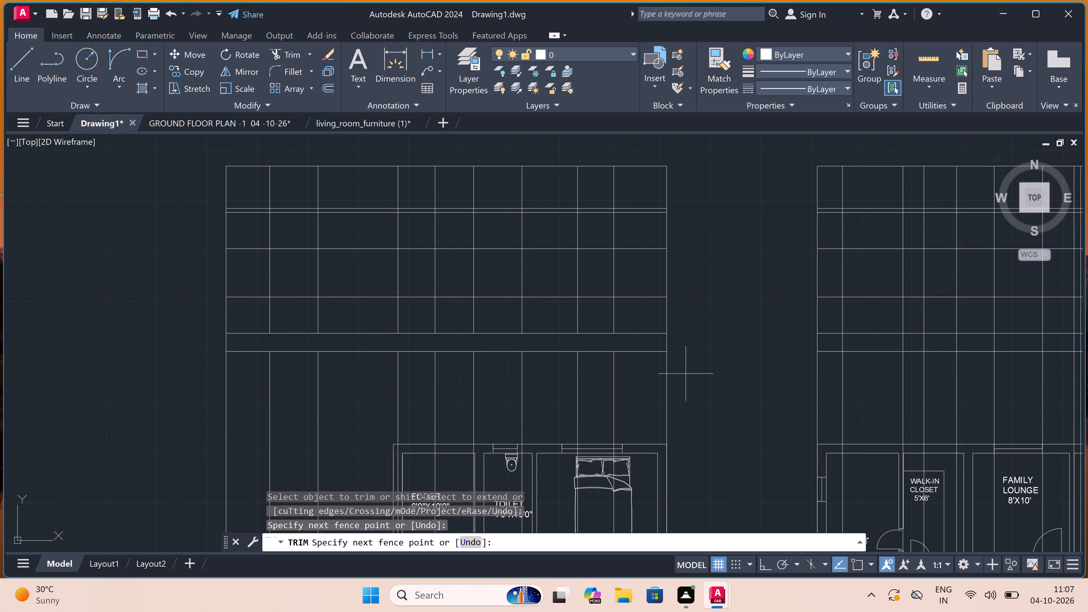
click(218, 375)
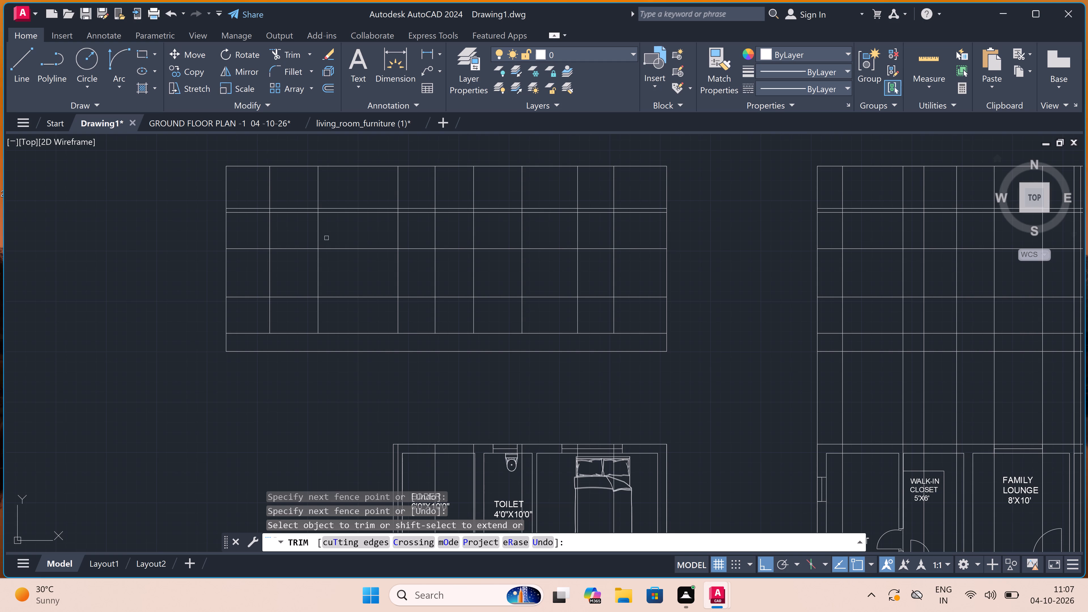
Trim the interior vertical lines out of the ground floor elevation's top band and the narrow 4" band beneath it.
drag(269, 191, 278, 191)
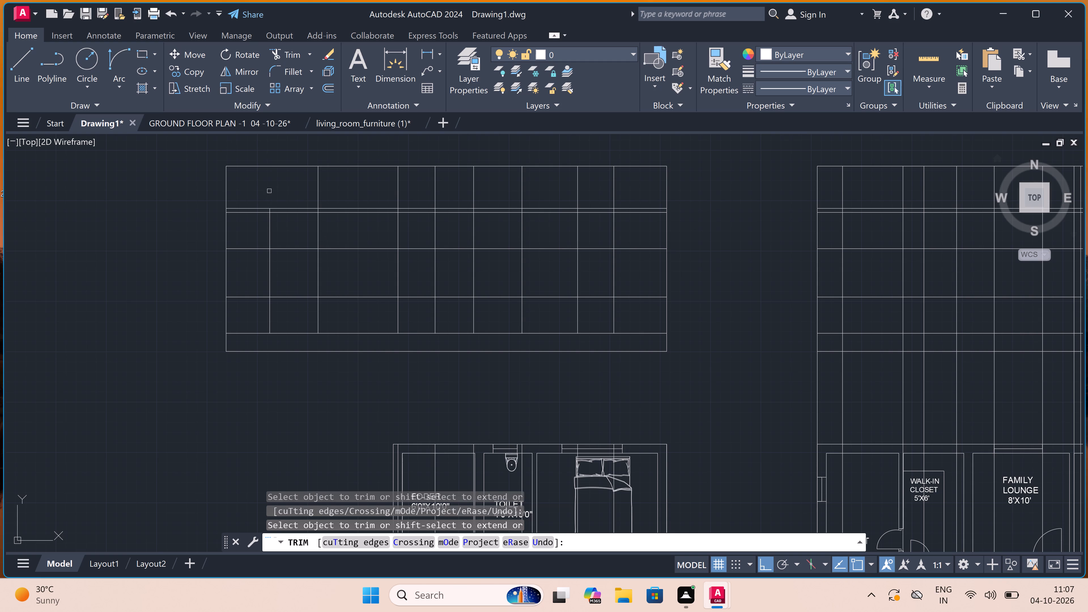
click(632, 184)
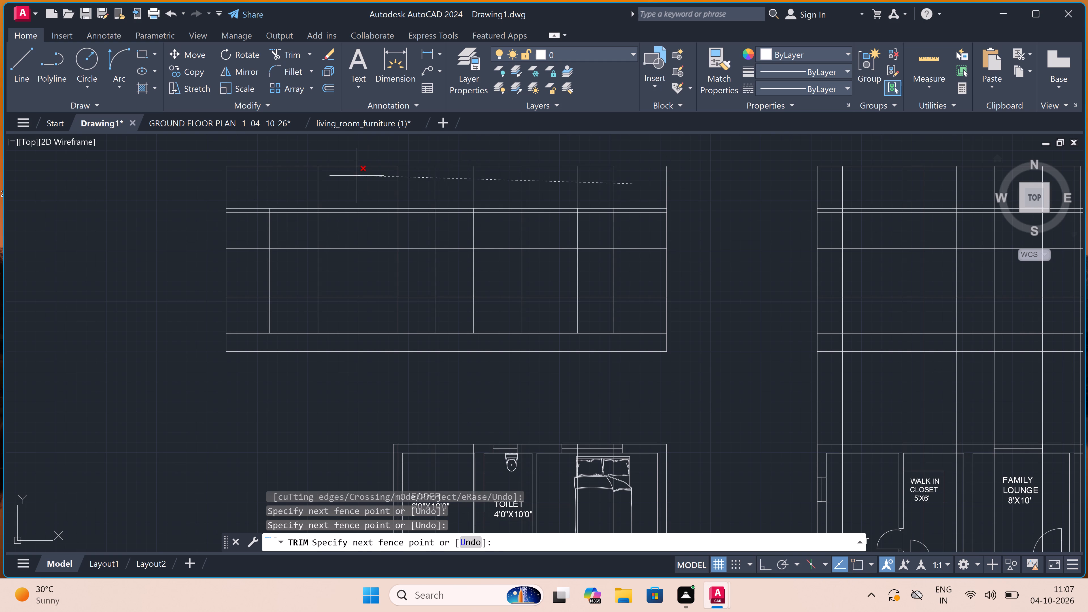
click(305, 186)
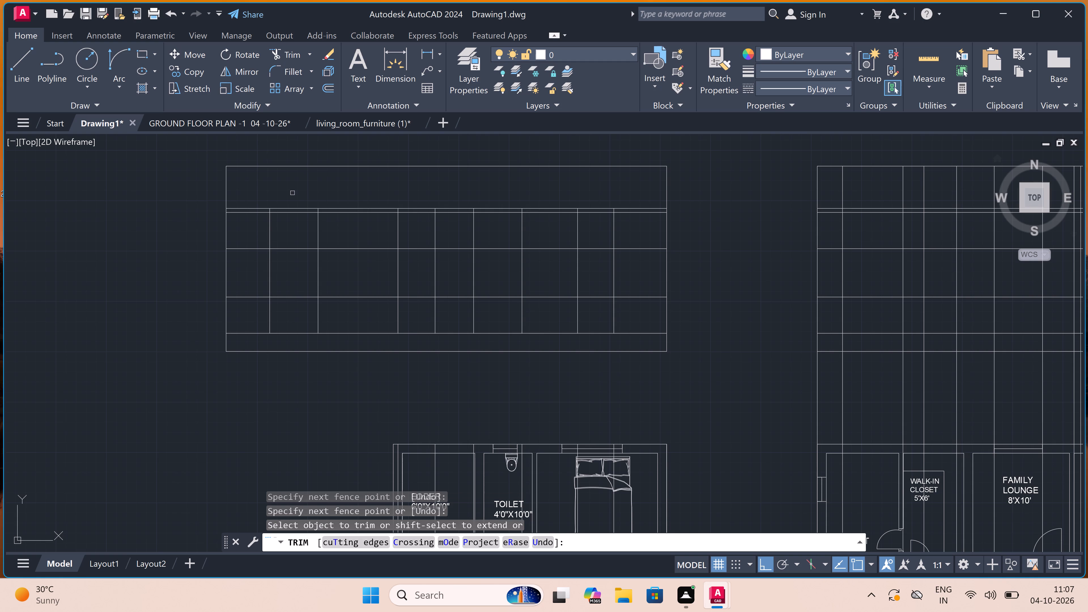
scroll(272, 208, up, 4)
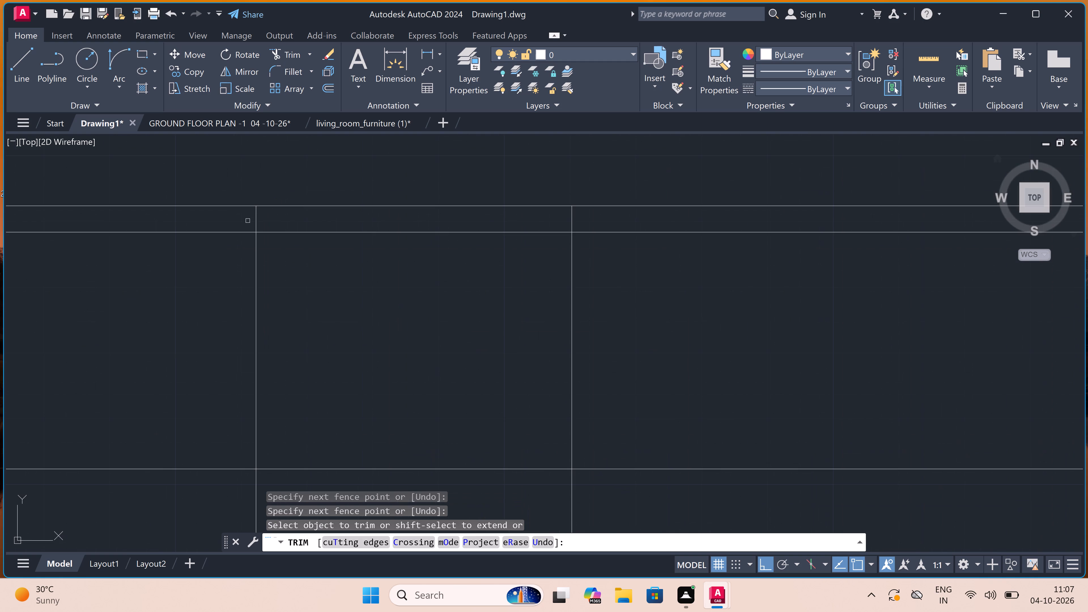
double_click(235, 219)
scroll(495, 222, down, 4)
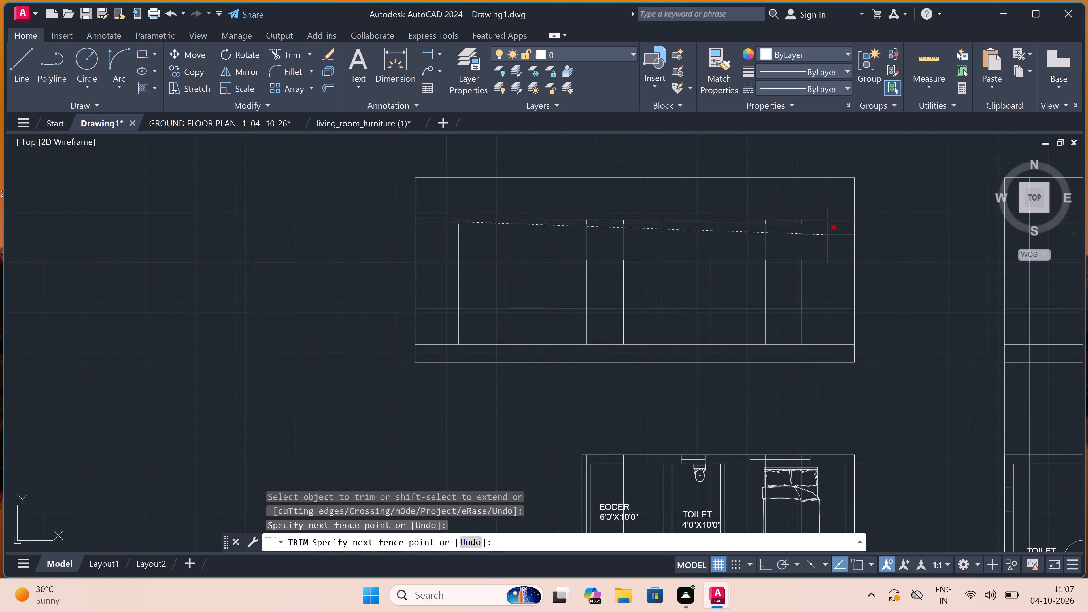
scroll(815, 222, up, 3)
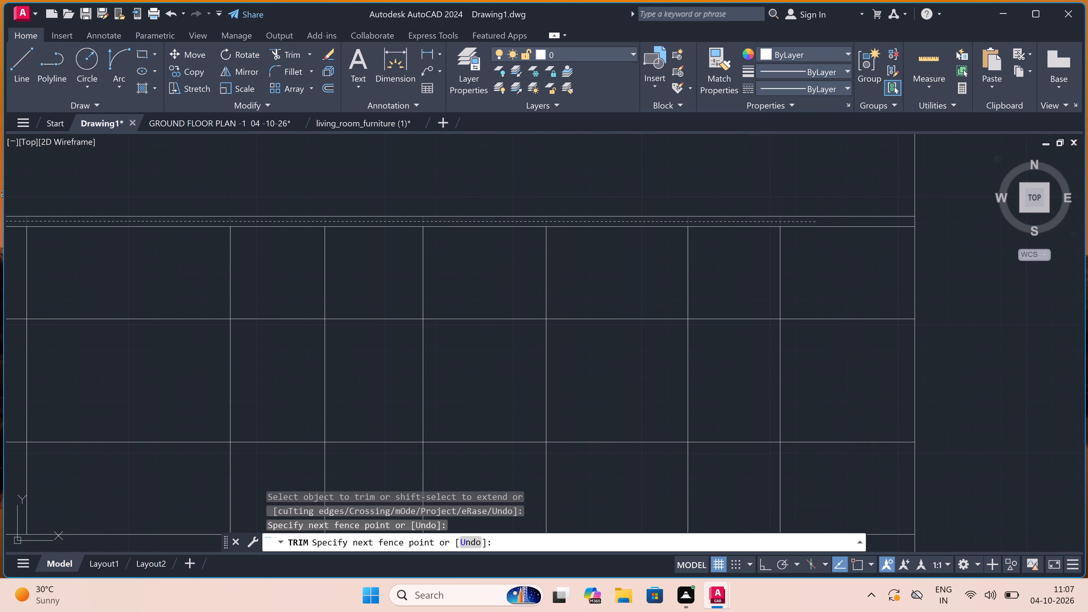
double_click(815, 224)
scroll(523, 215, down, 3)
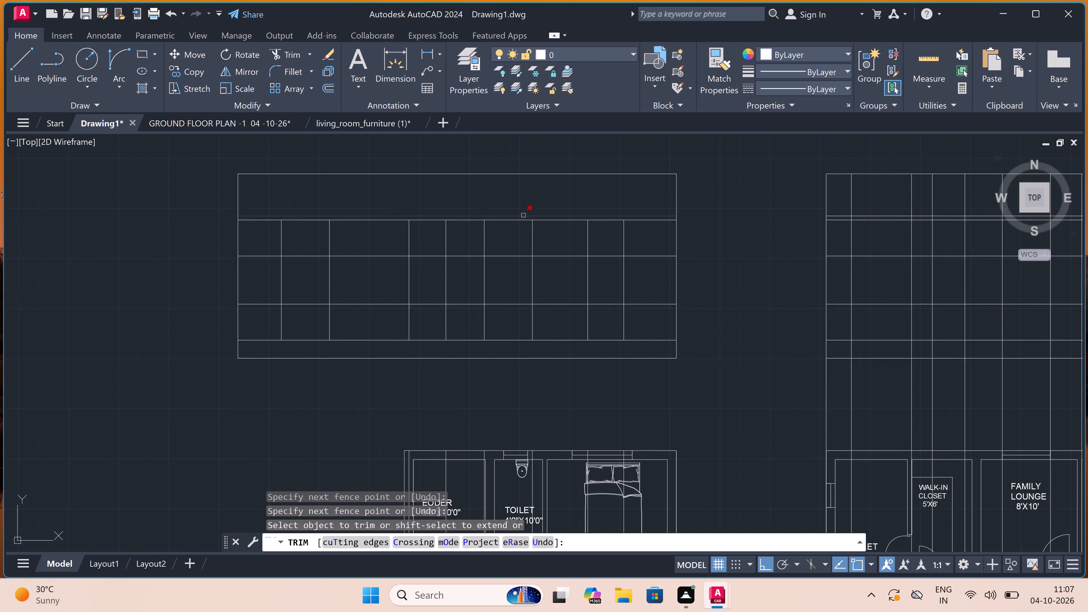
Trim the construction lines around the rightmost opening above the ground floor bedroom, leaving only the rectangular window outline.
scroll(570, 233, down, 2)
scroll(570, 235, up, 3)
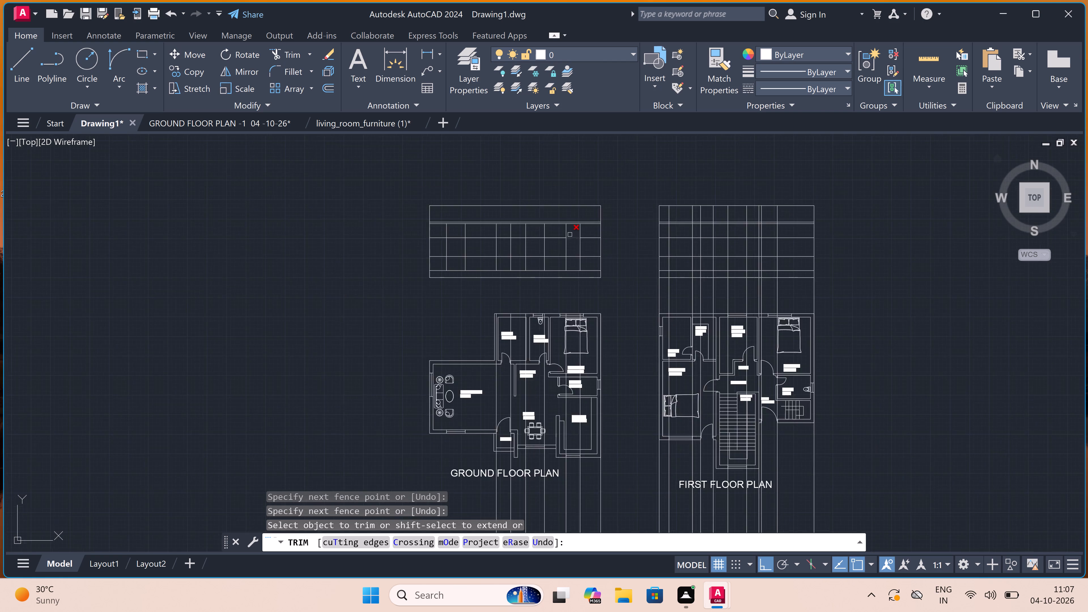
double_click(634, 227)
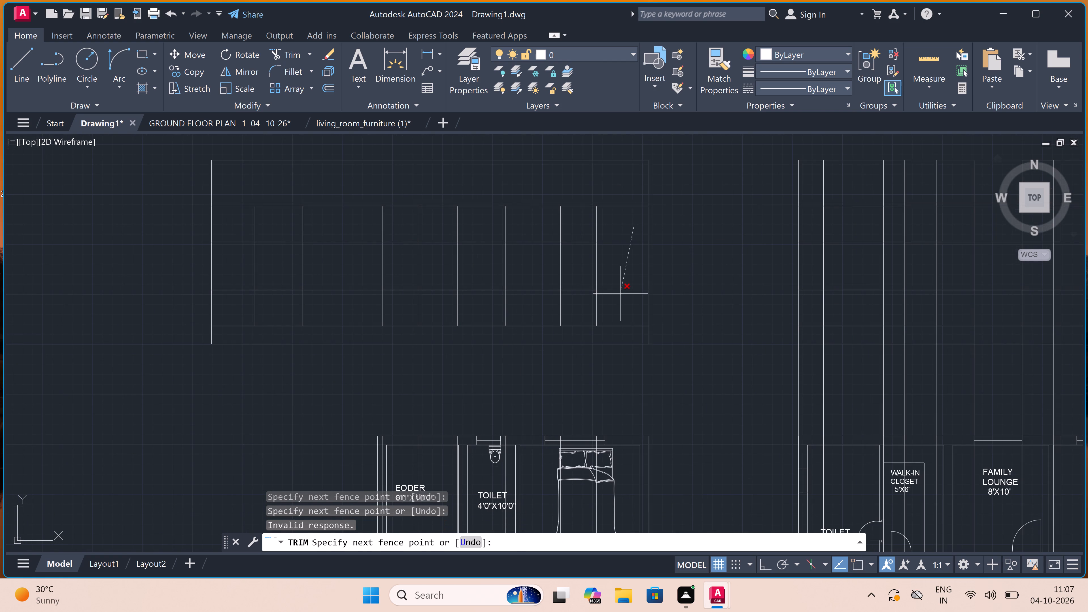
click(620, 299)
click(615, 305)
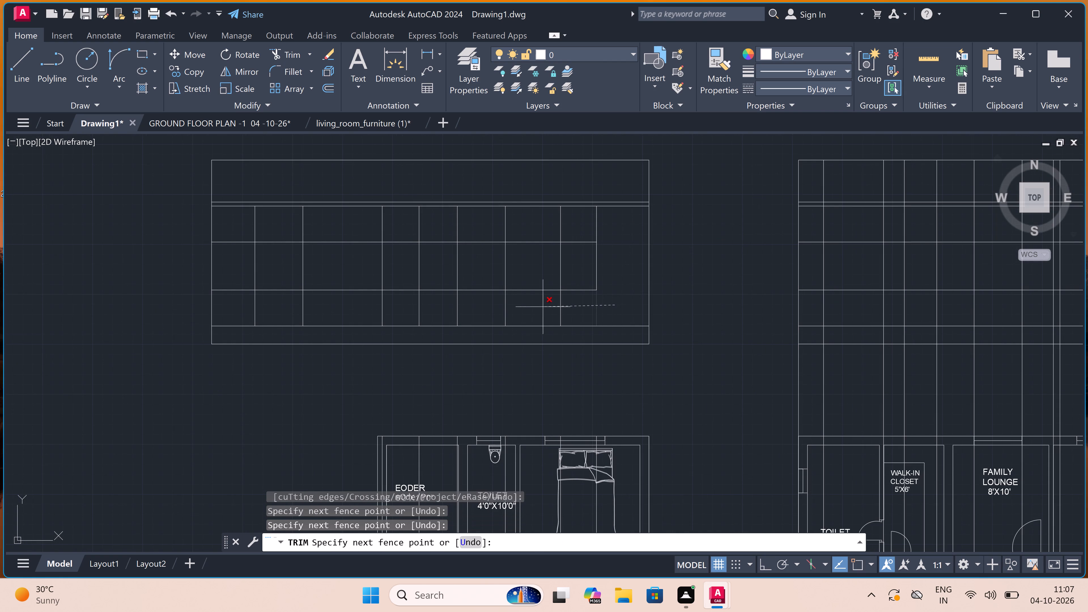
click(536, 307)
double_click(525, 306)
click(541, 222)
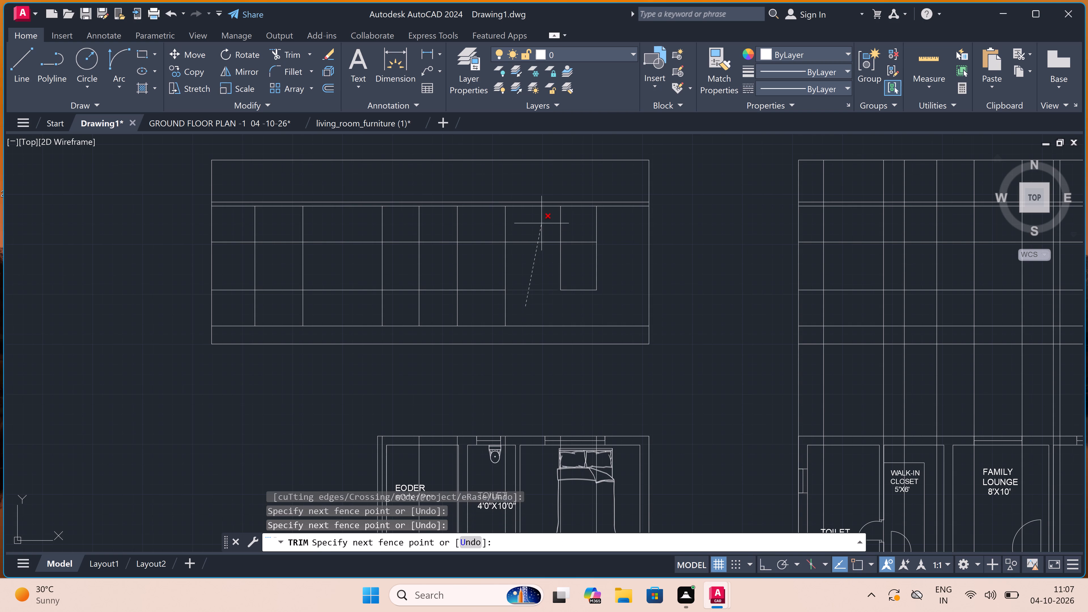
click(545, 221)
click(606, 233)
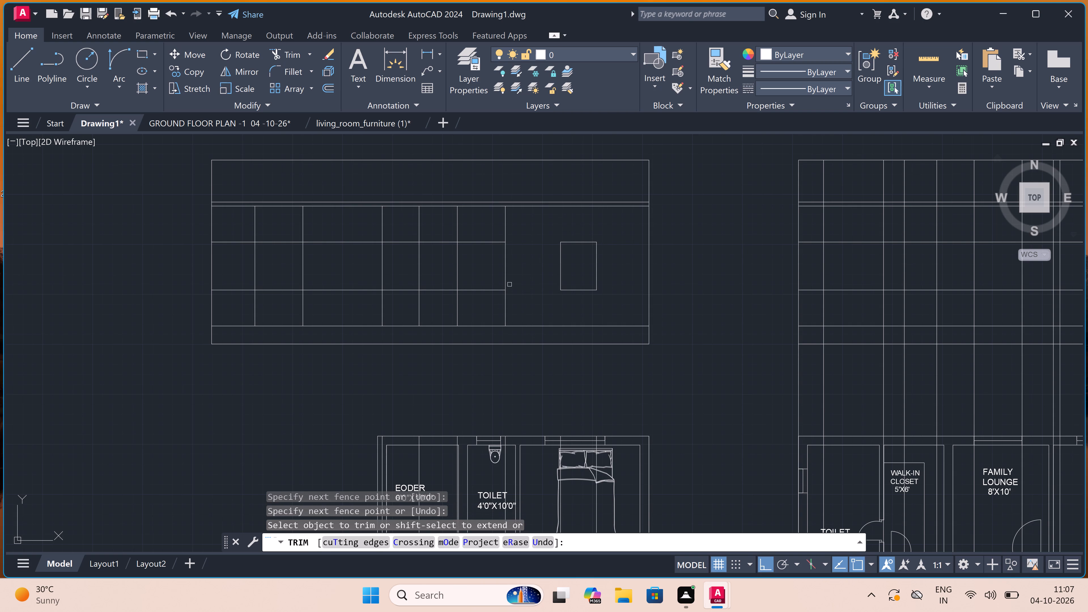
Trim the construction lines around the next opening, above the ground floor toilet, leaving only its rectangular window outline.
scroll(456, 254, down, 4)
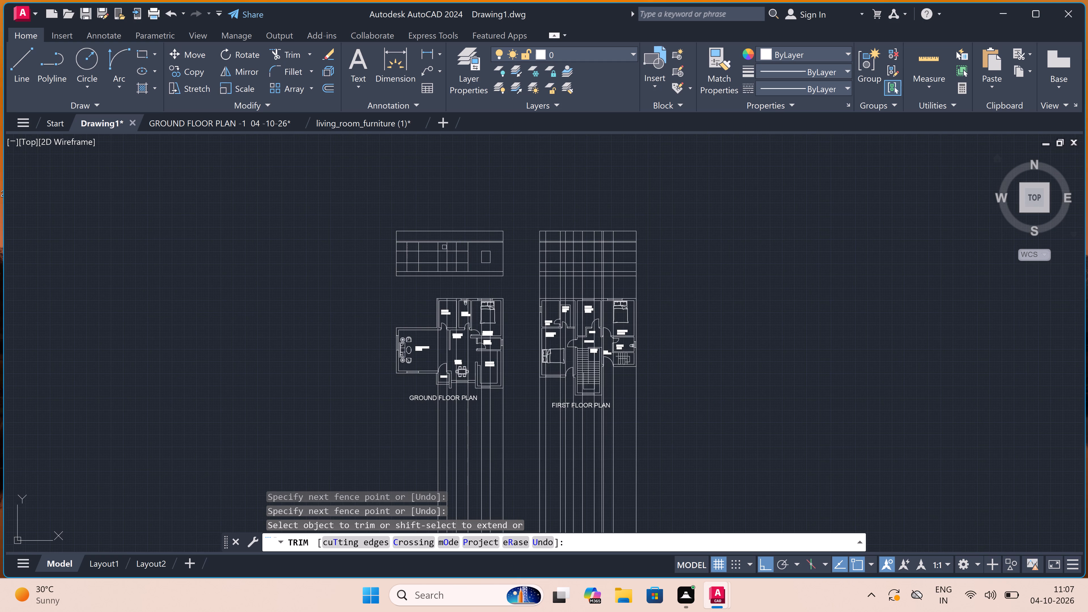
scroll(450, 439, up, 3)
scroll(452, 439, down, 2)
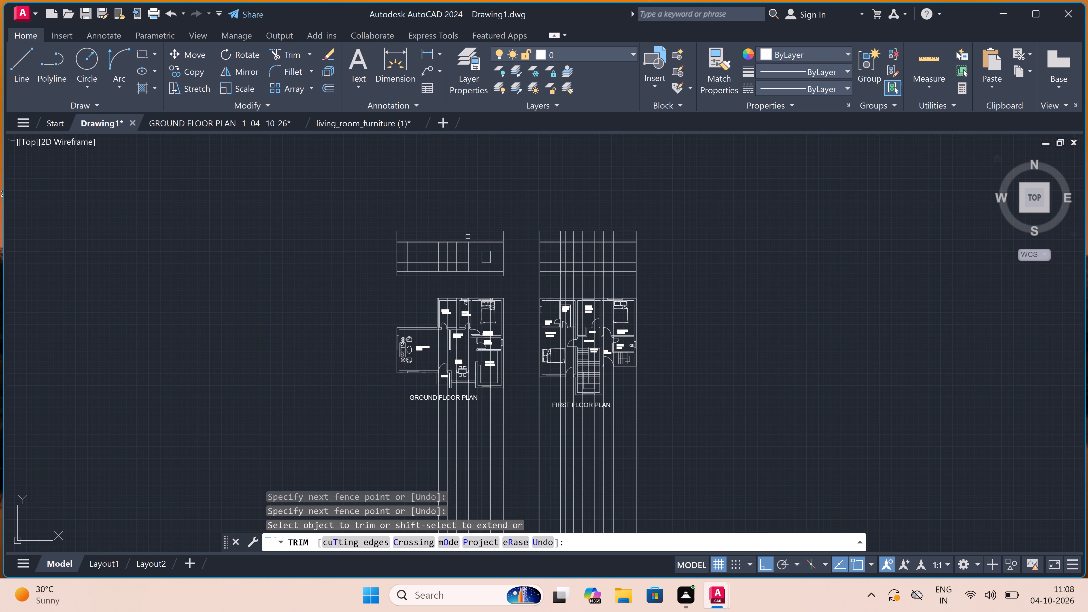
scroll(457, 245, up, 2)
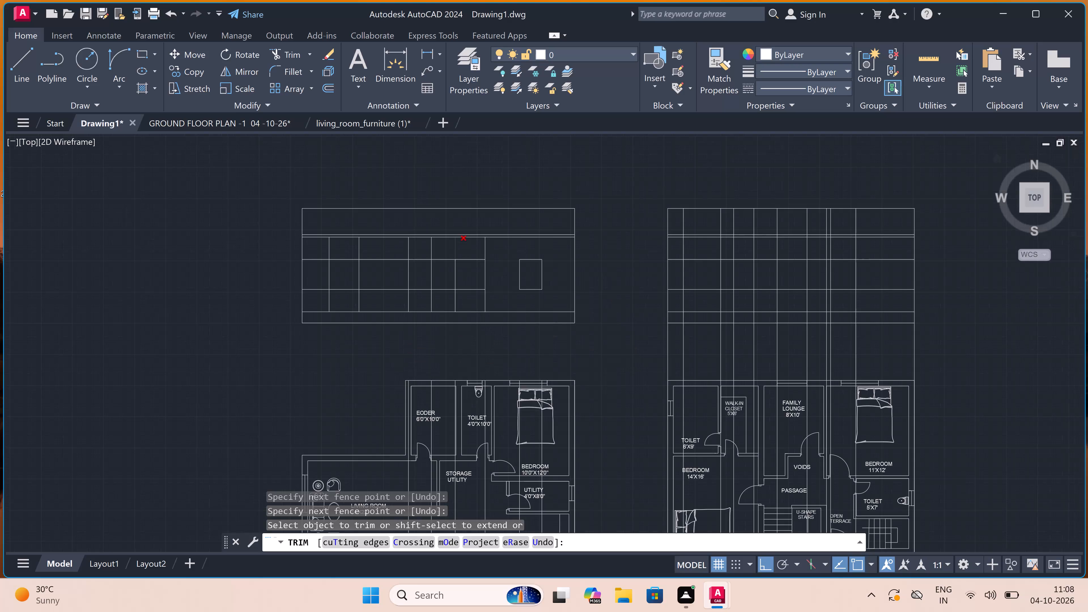
click(455, 246)
scroll(441, 258, up, 2)
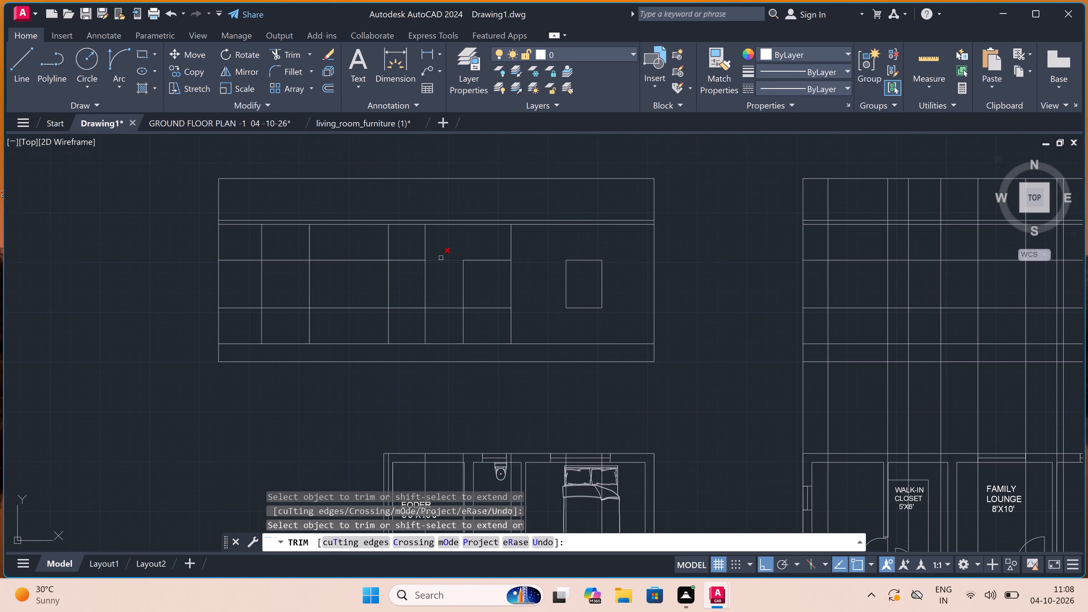
click(442, 257)
double_click(437, 384)
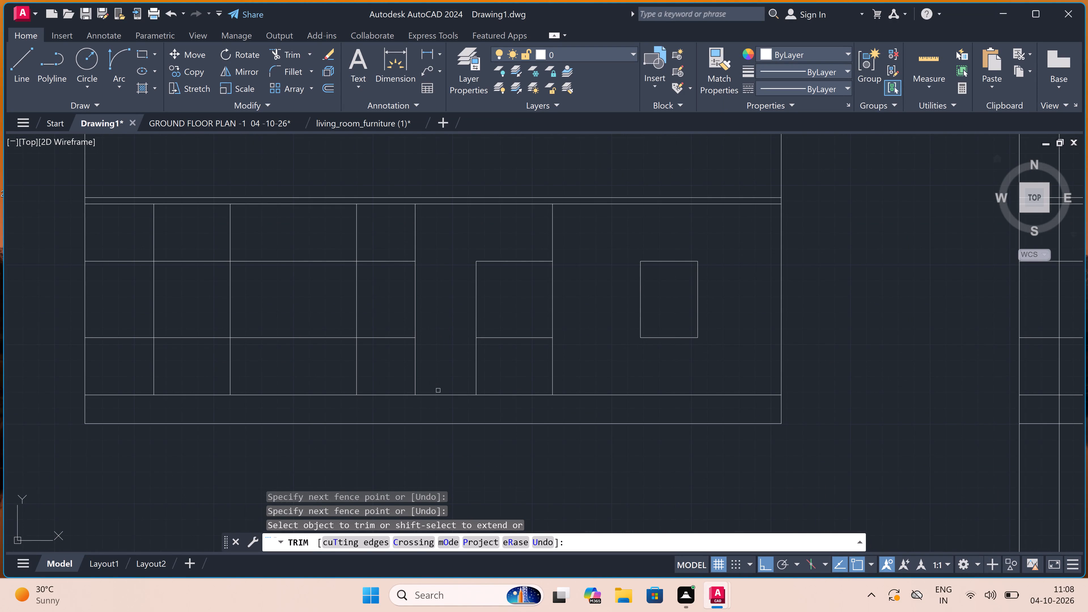
click(445, 379)
click(611, 379)
click(565, 244)
click(536, 242)
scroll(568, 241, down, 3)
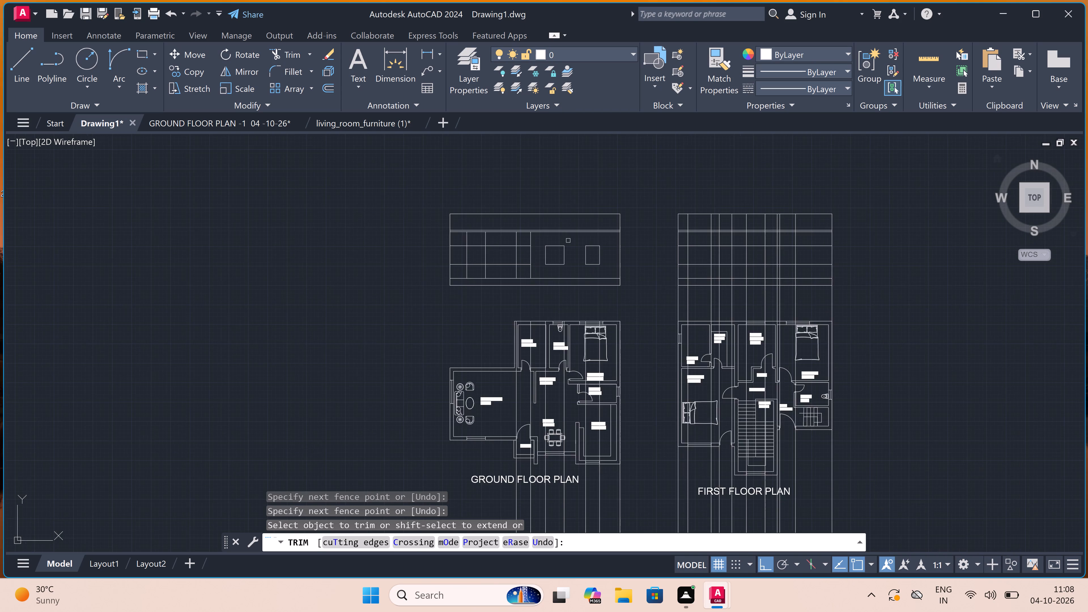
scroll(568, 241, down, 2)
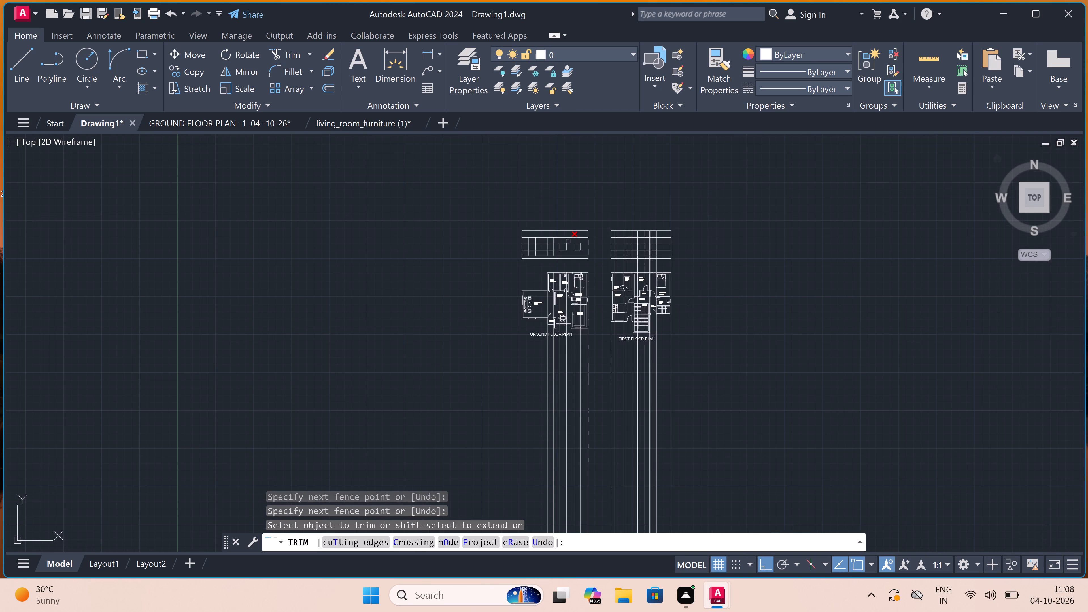
Trim the construction lines around the ground floor elevation's opening left of the toilet window, leaving a full-height door outline down to the base band.
scroll(566, 243, up, 2)
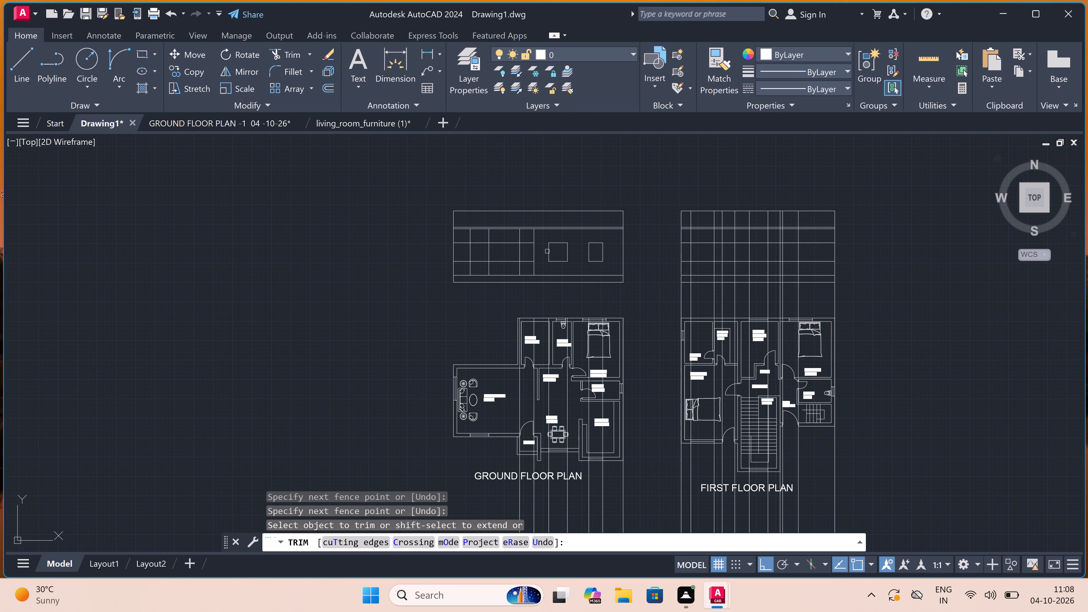
scroll(529, 240, up, 3)
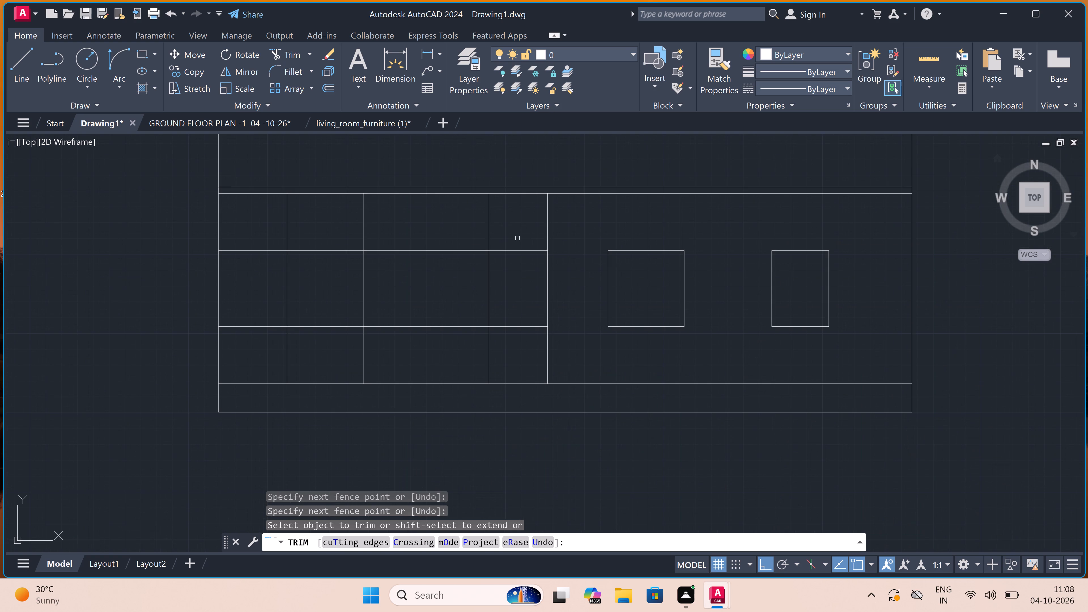
click(499, 237)
click(441, 234)
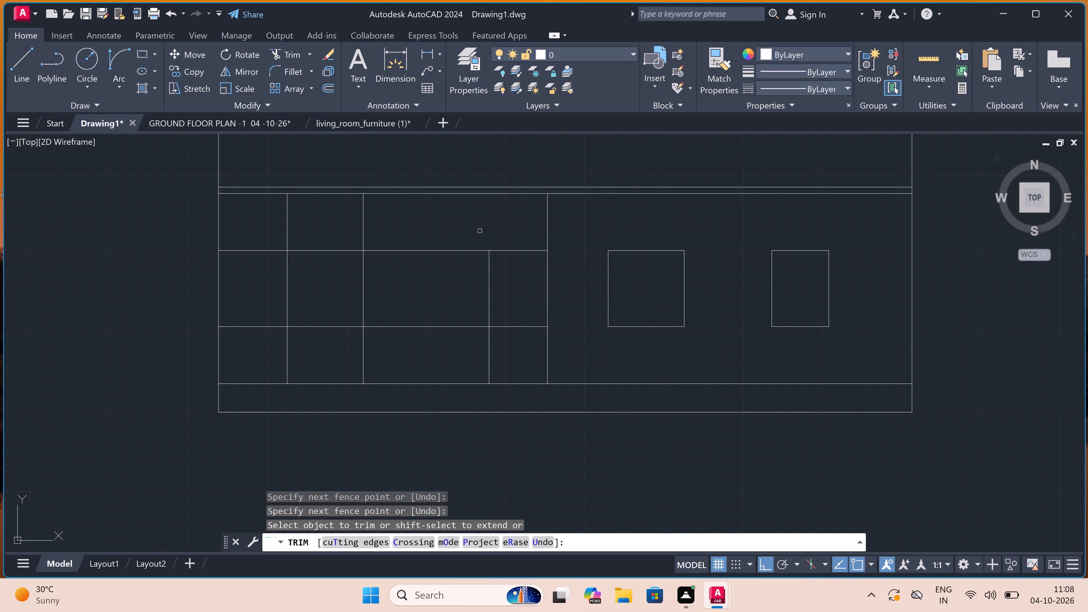
click(482, 231)
click(564, 231)
click(501, 306)
click(503, 350)
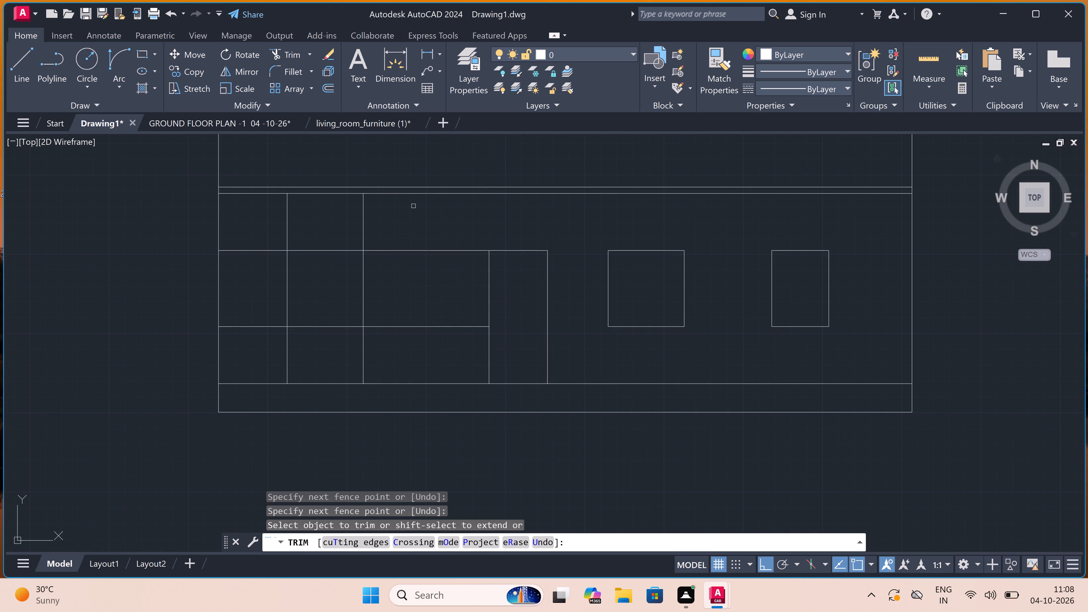
click(415, 218)
click(411, 357)
Trim the construction lines around the ground floor elevation's leftmost opening, above the living room, leaving only its rectangular window outline.
scroll(433, 278, down, 4)
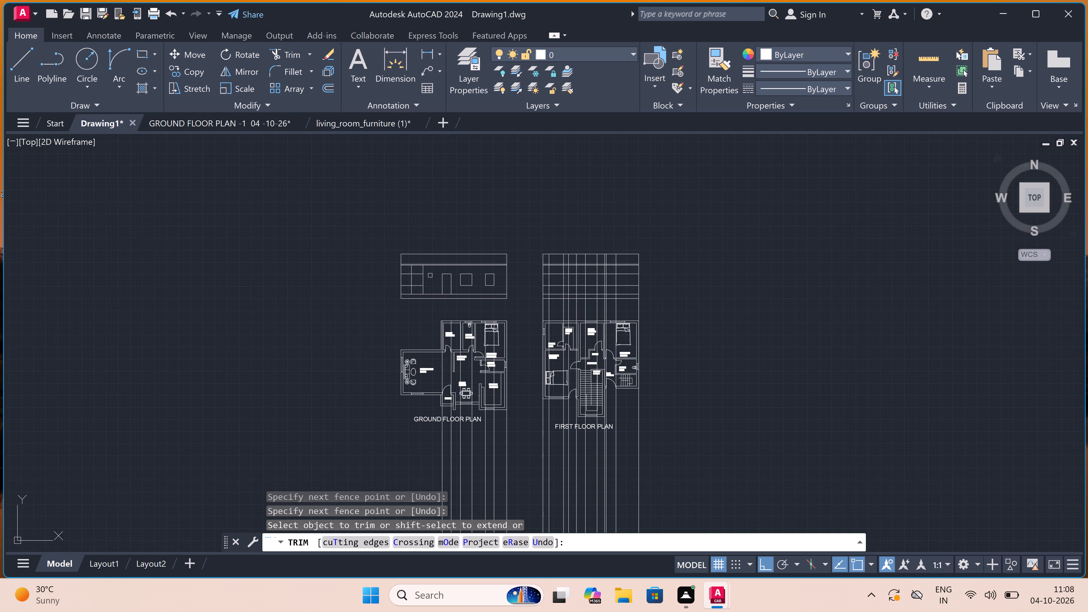
scroll(425, 274, up, 3)
double_click(430, 267)
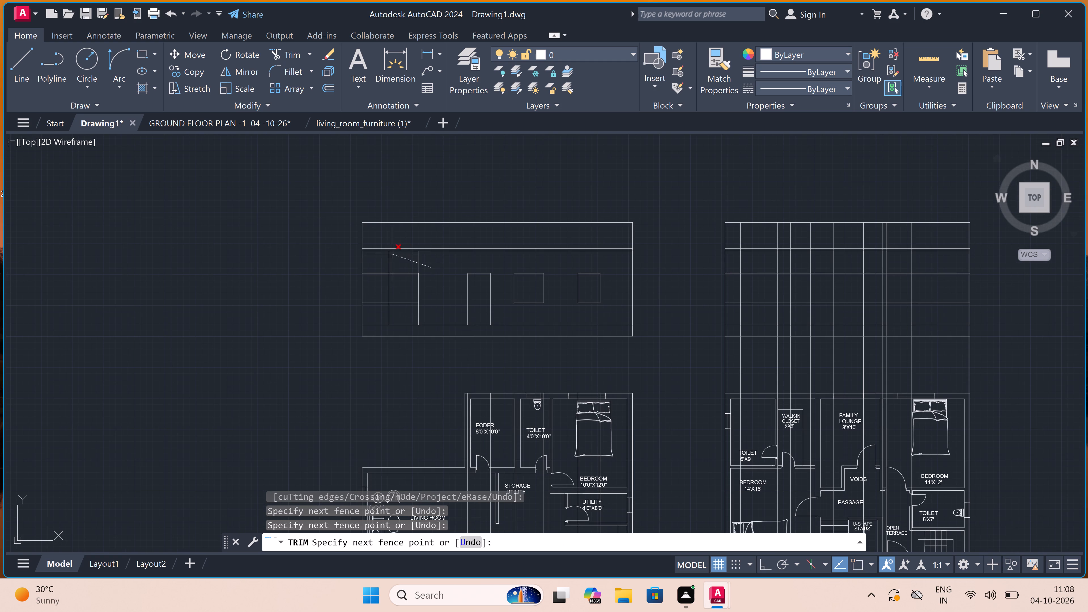
triple_click(377, 263)
click(377, 264)
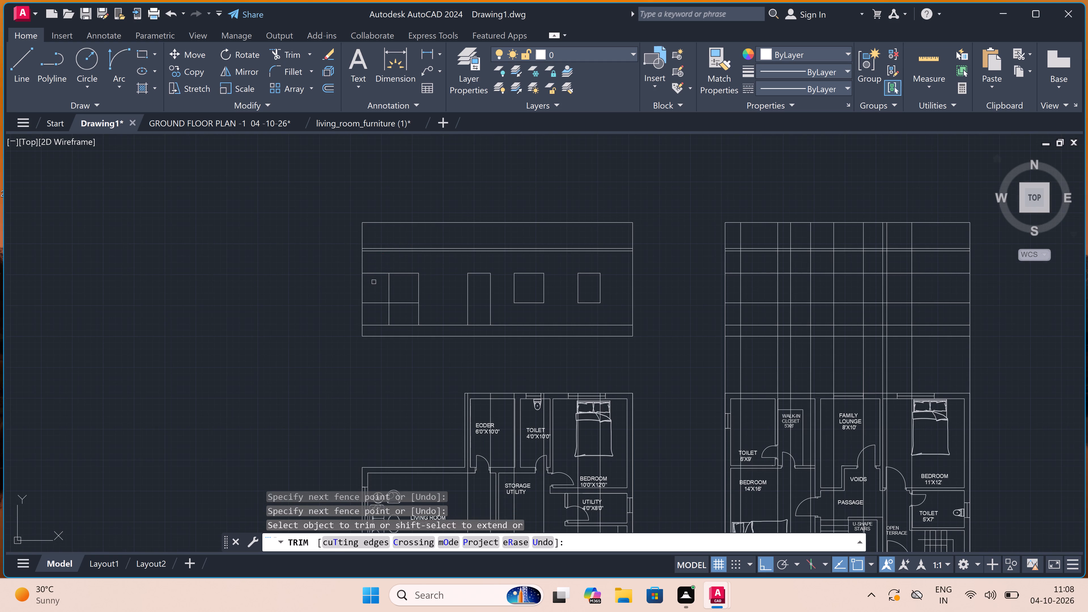
click(377, 259)
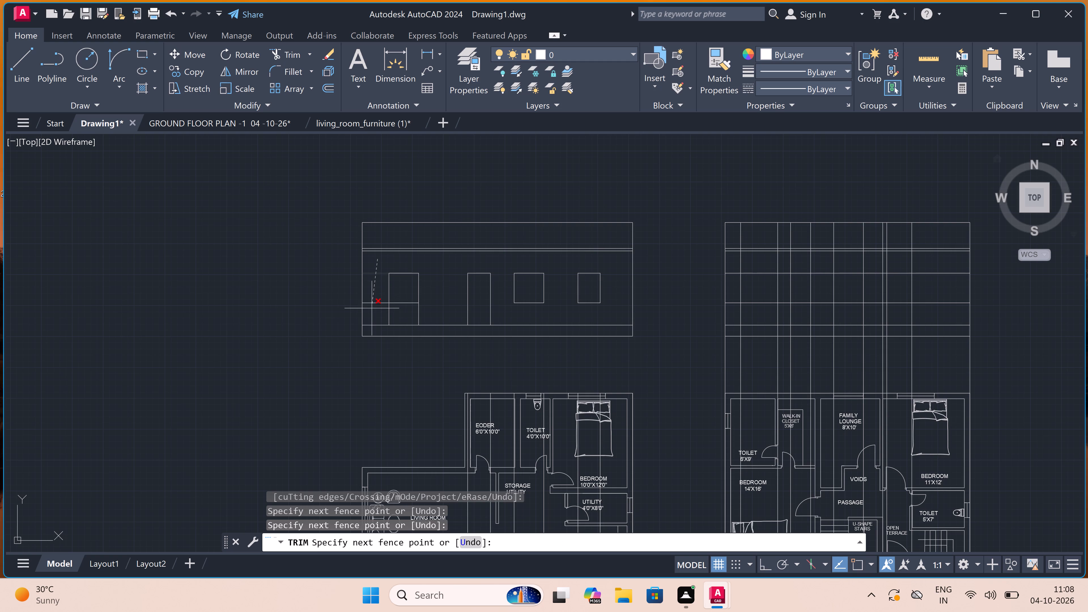
click(372, 311)
click(372, 311)
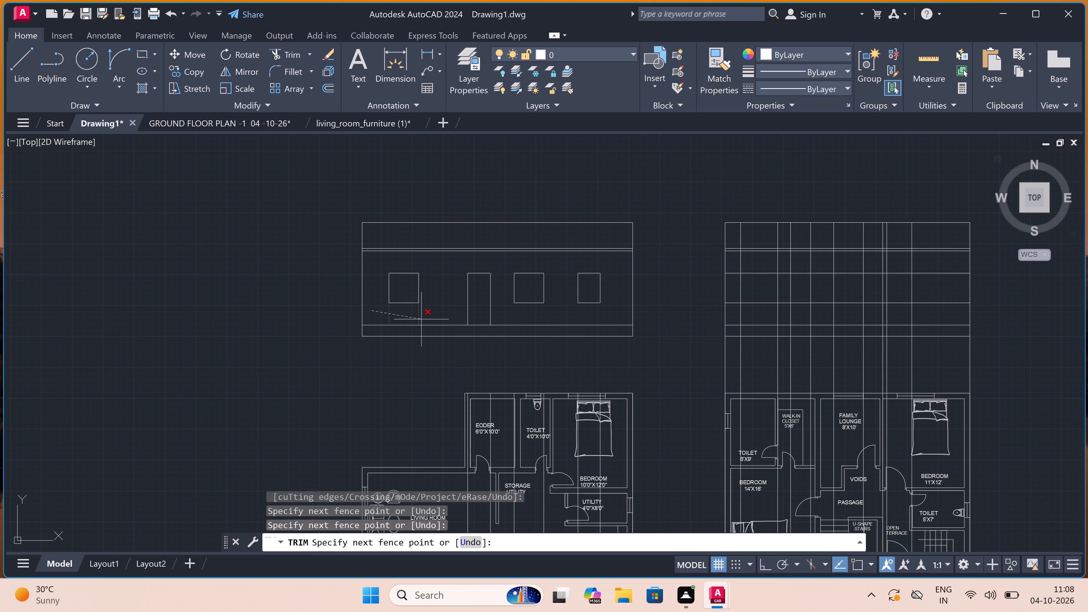
click(422, 317)
key(Escape)
Trim the interior vertical lines out of the top band of the first floor elevation grid.
scroll(434, 297, down, 2)
scroll(640, 271, up, 2)
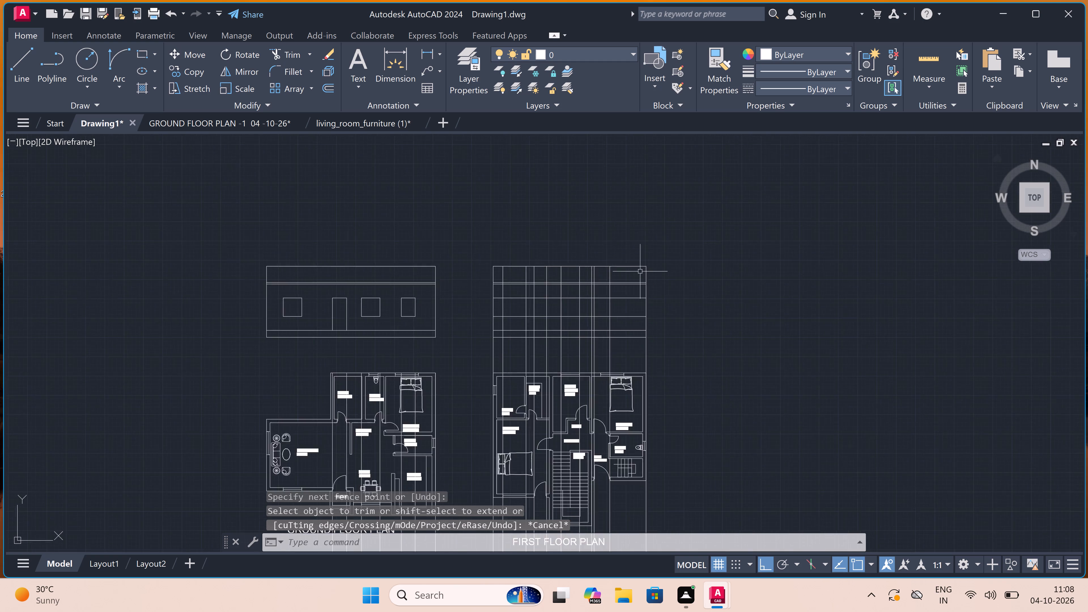
key(space)
scroll(592, 275, up, 2)
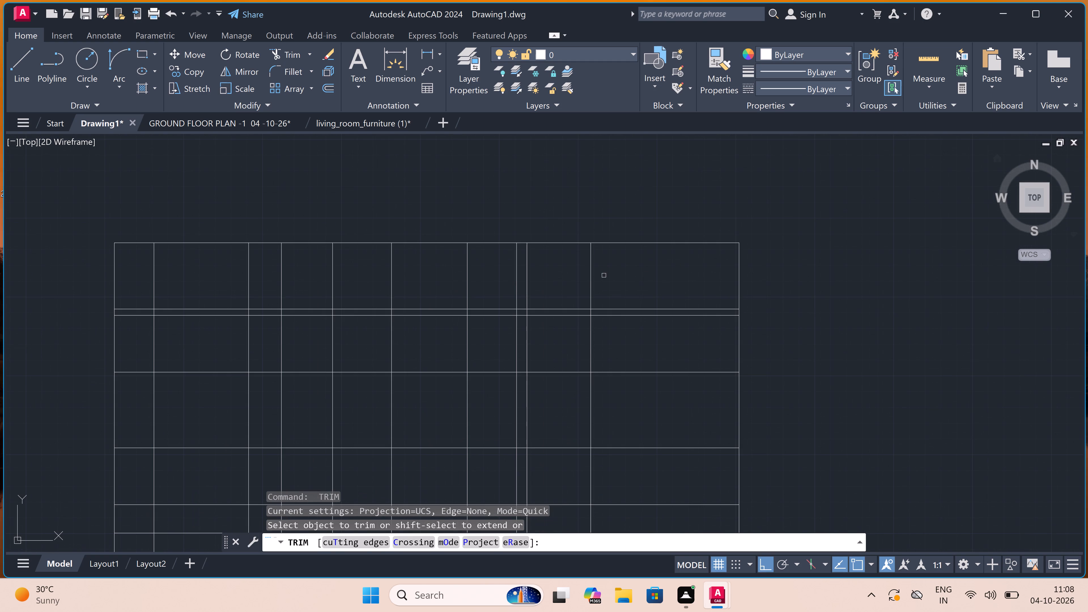
double_click(622, 279)
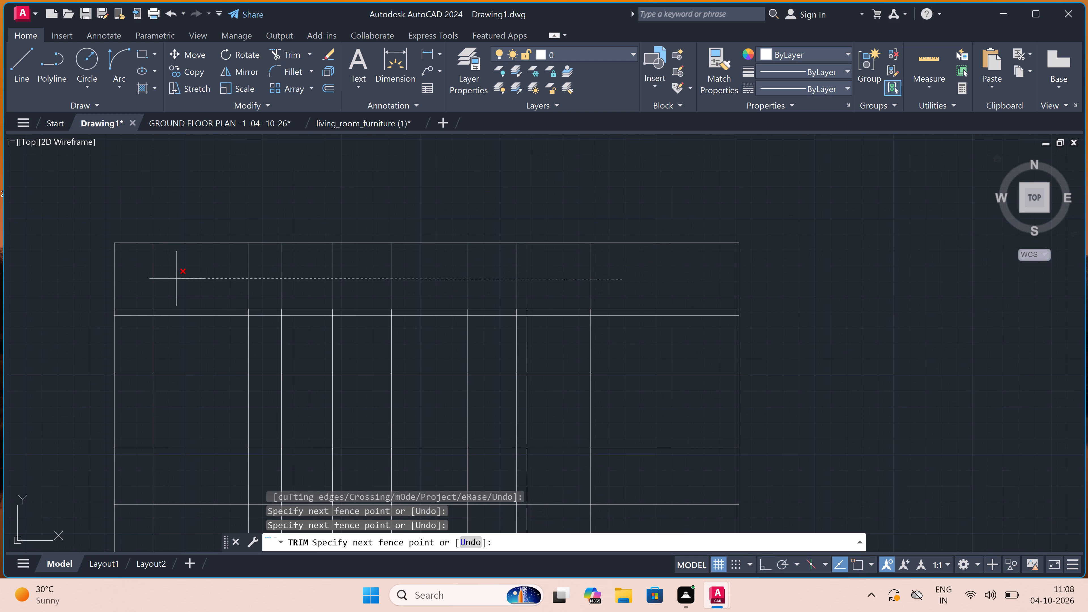
click(152, 273)
Trim the interior vertical lines out of the narrow band beneath the first floor elevation's top band.
scroll(154, 293, down, 4)
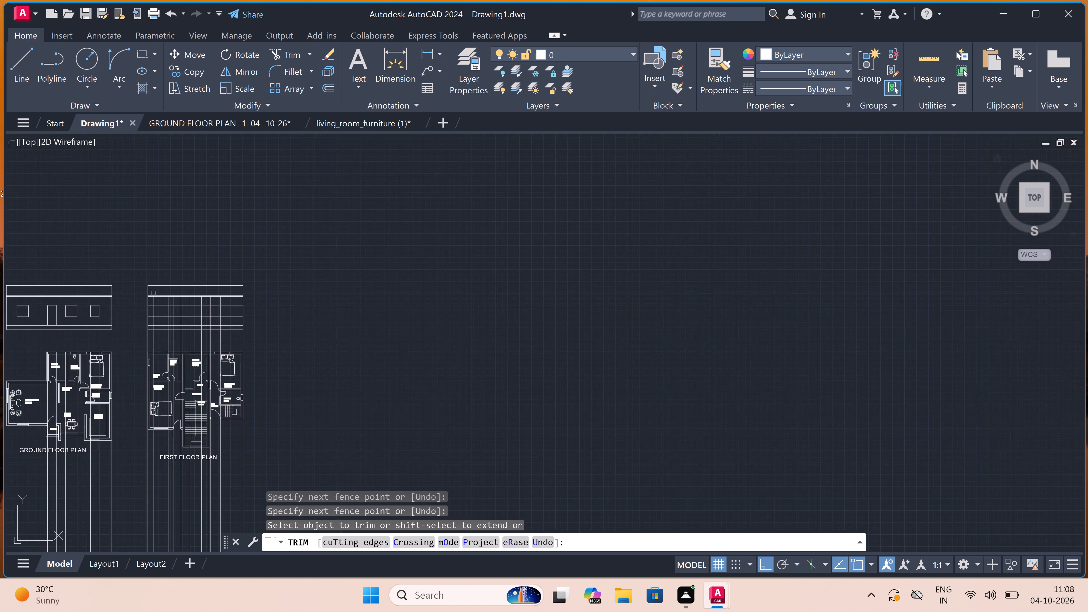
scroll(154, 293, down, 1)
scroll(142, 371, up, 3)
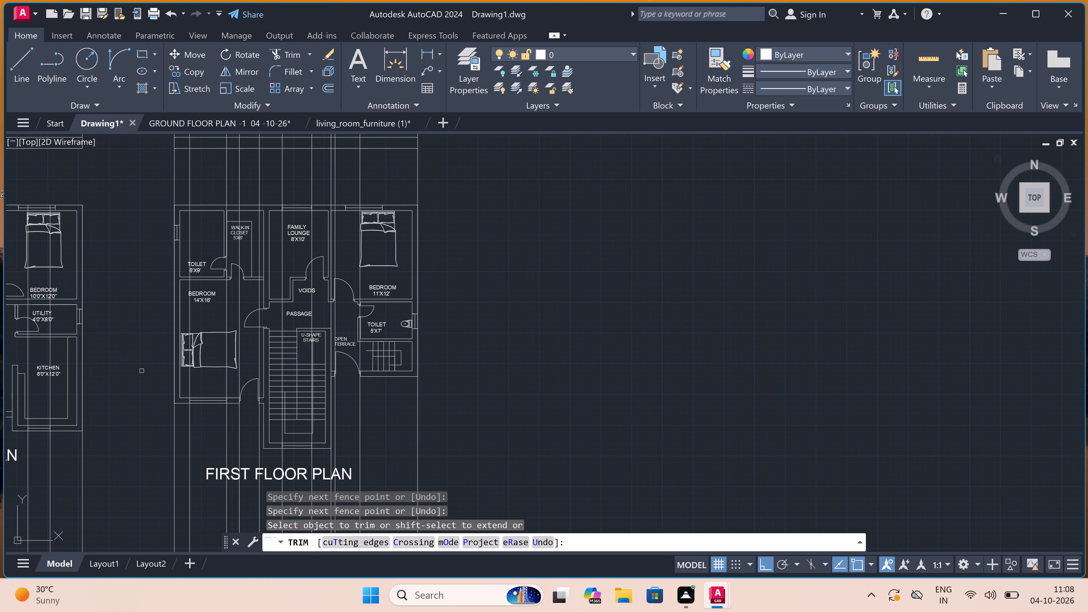
scroll(142, 371, down, 2)
scroll(158, 260, up, 3)
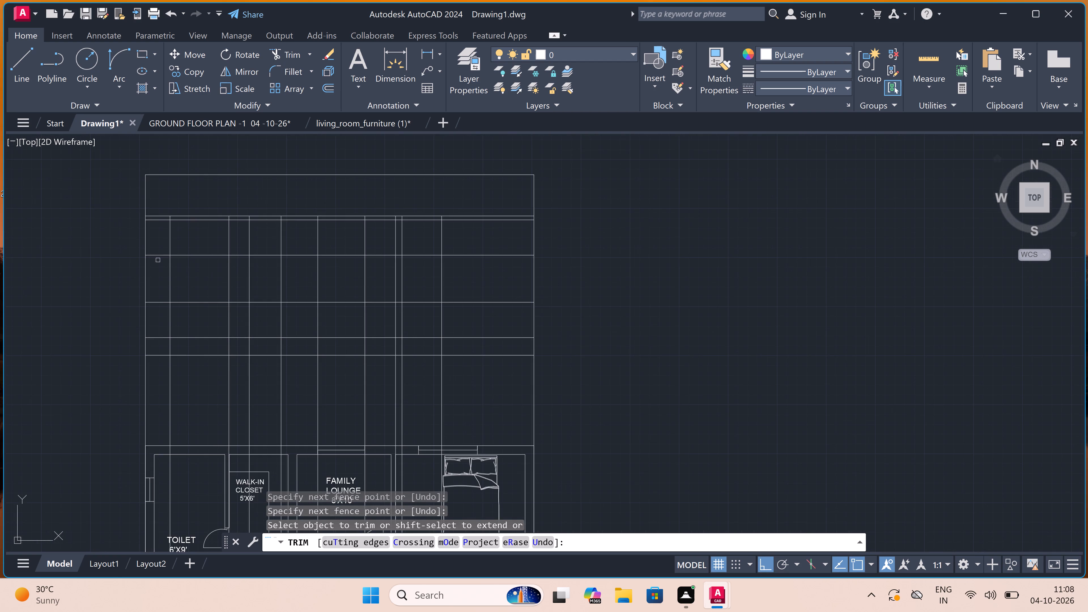
scroll(158, 259, down, 3)
scroll(163, 244, up, 5)
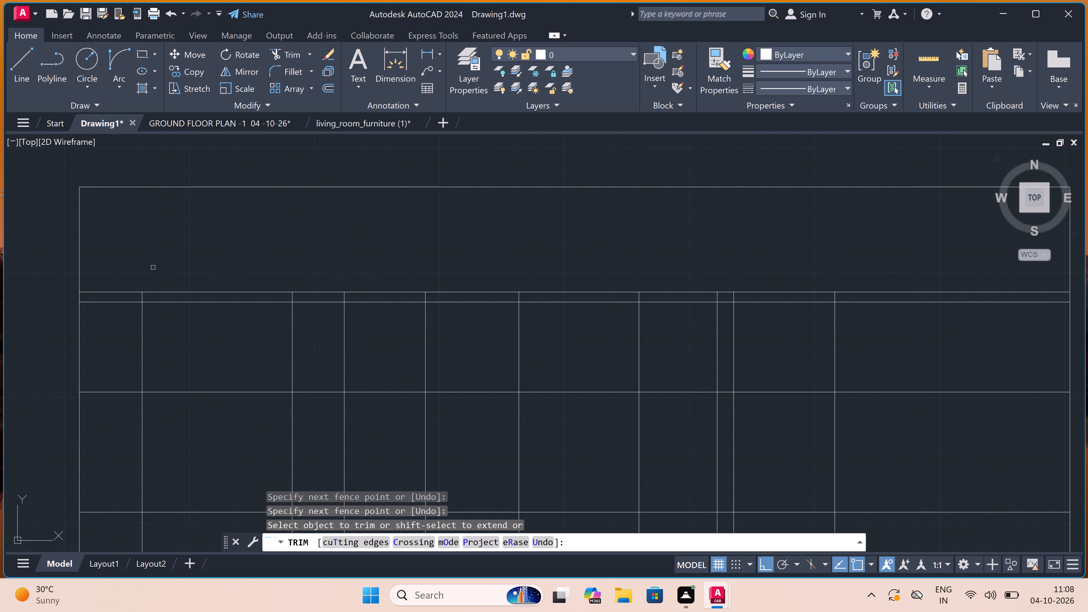
scroll(127, 291, up, 3)
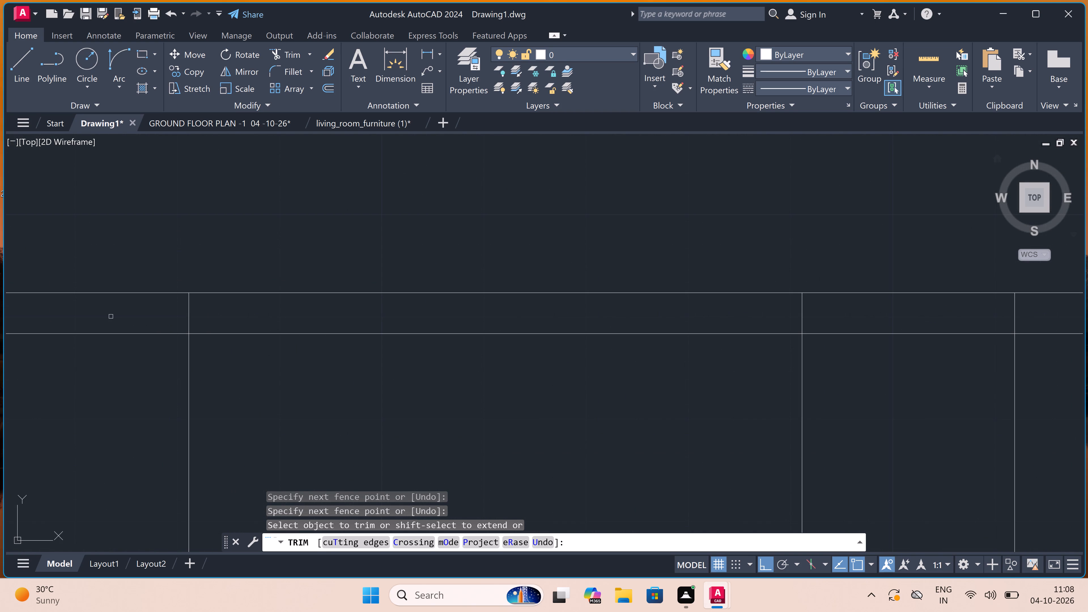
click(110, 314)
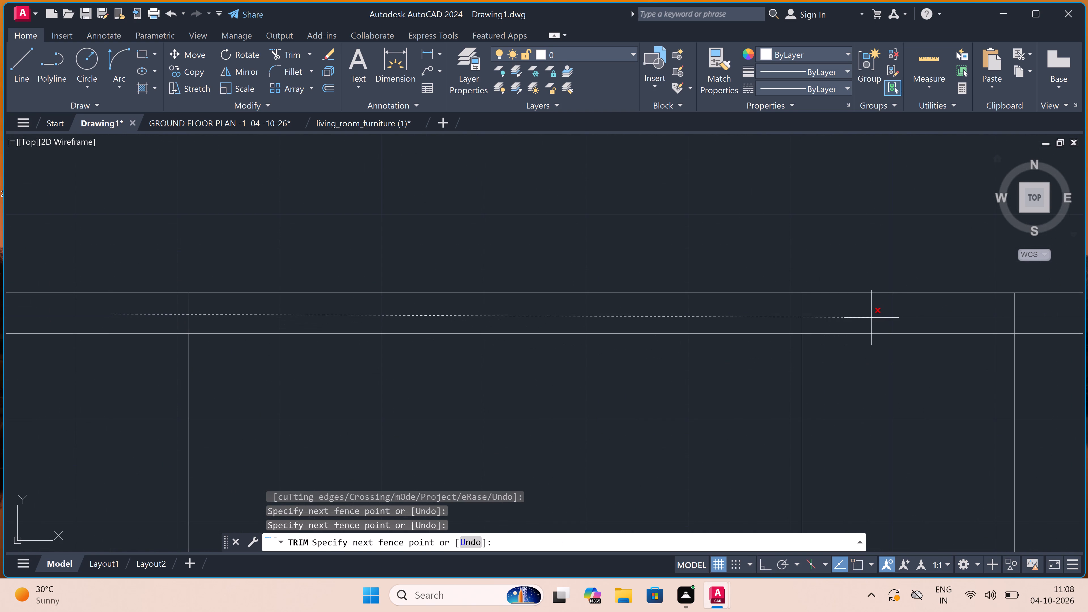
scroll(567, 320, down, 5)
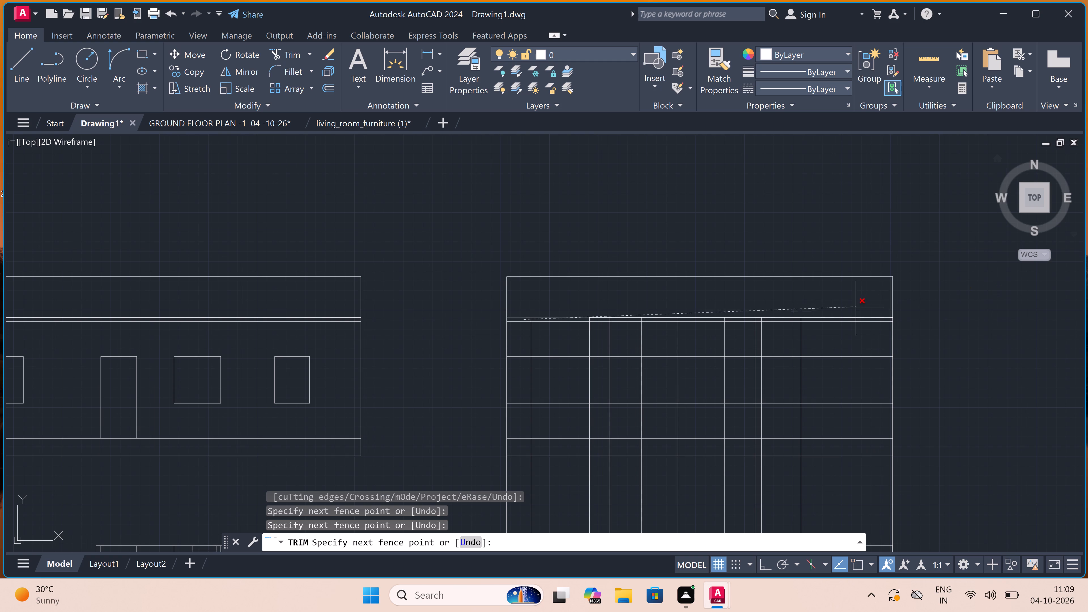
scroll(852, 322, up, 3)
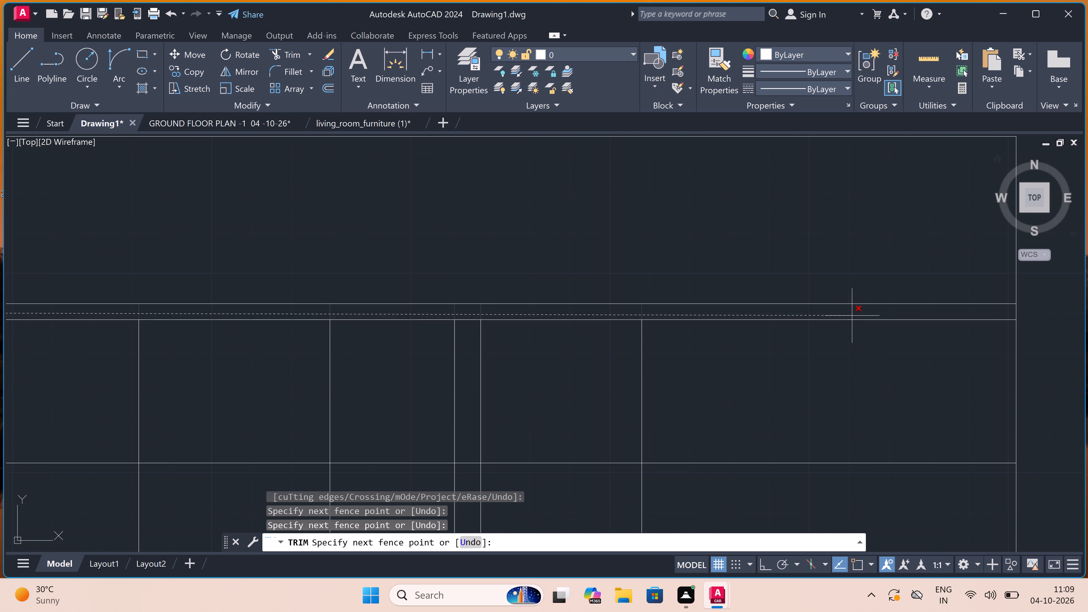
scroll(853, 310, up, 4)
click(854, 310)
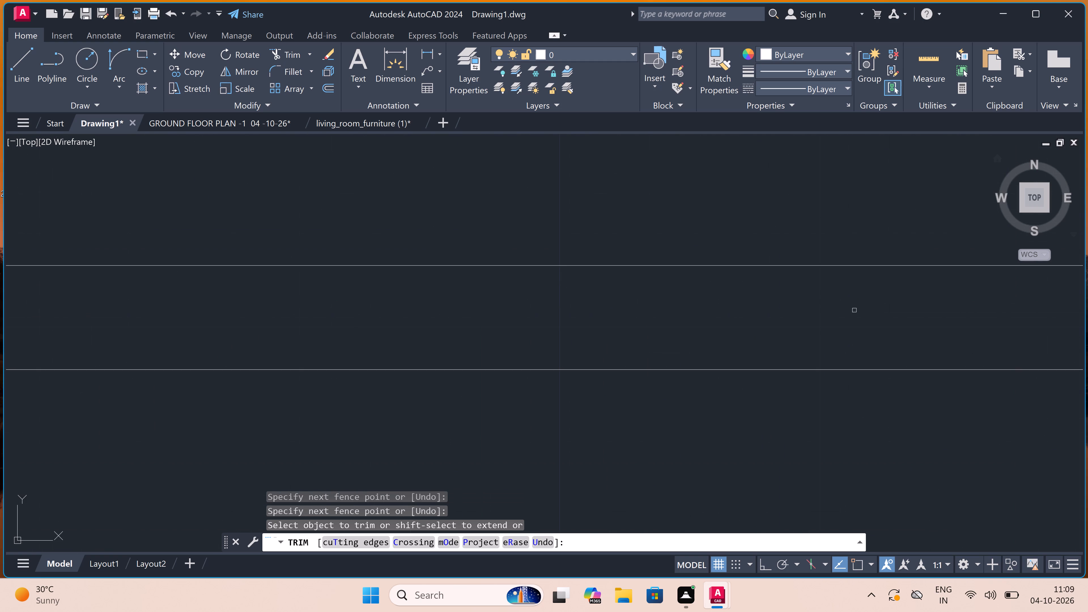
Trim the two window-level horizontal lines between the first floor elevation's last interior vertical and its right wall edge.
scroll(674, 273, down, 8)
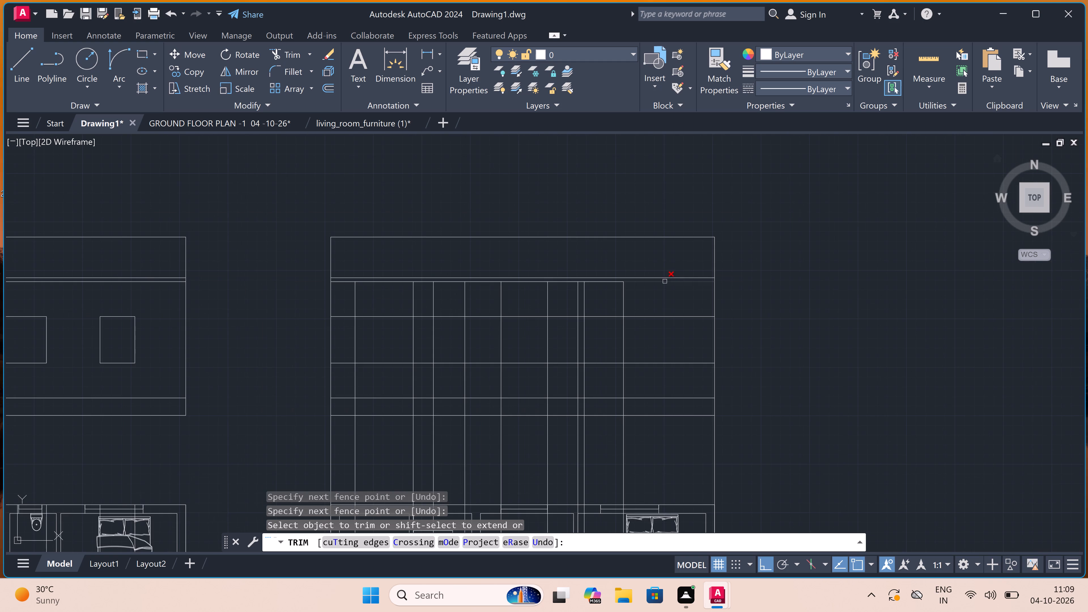
scroll(660, 297, down, 3)
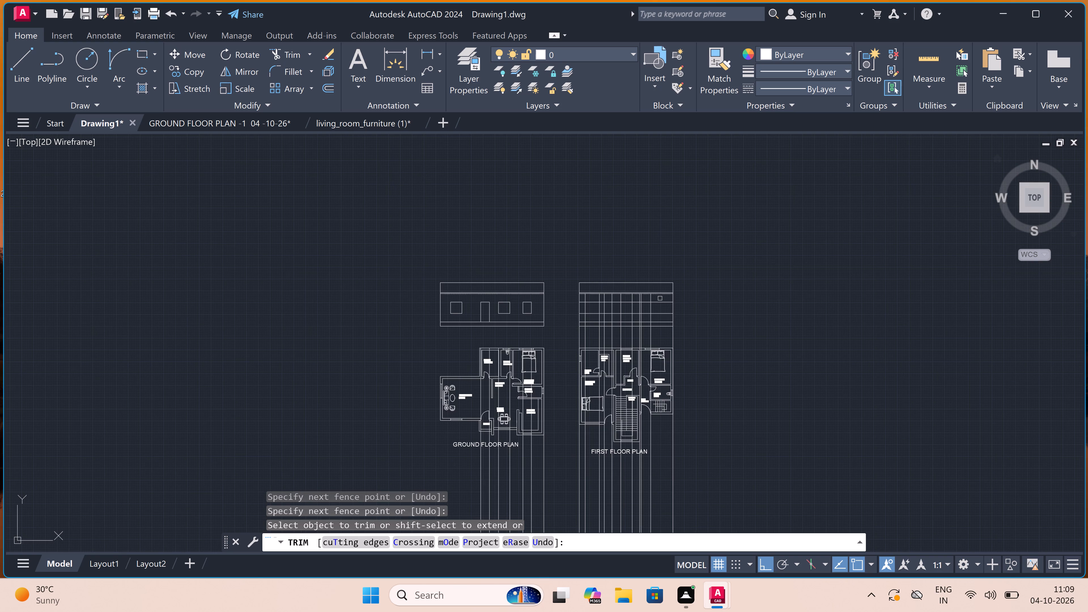
scroll(660, 298, up, 2)
click(660, 299)
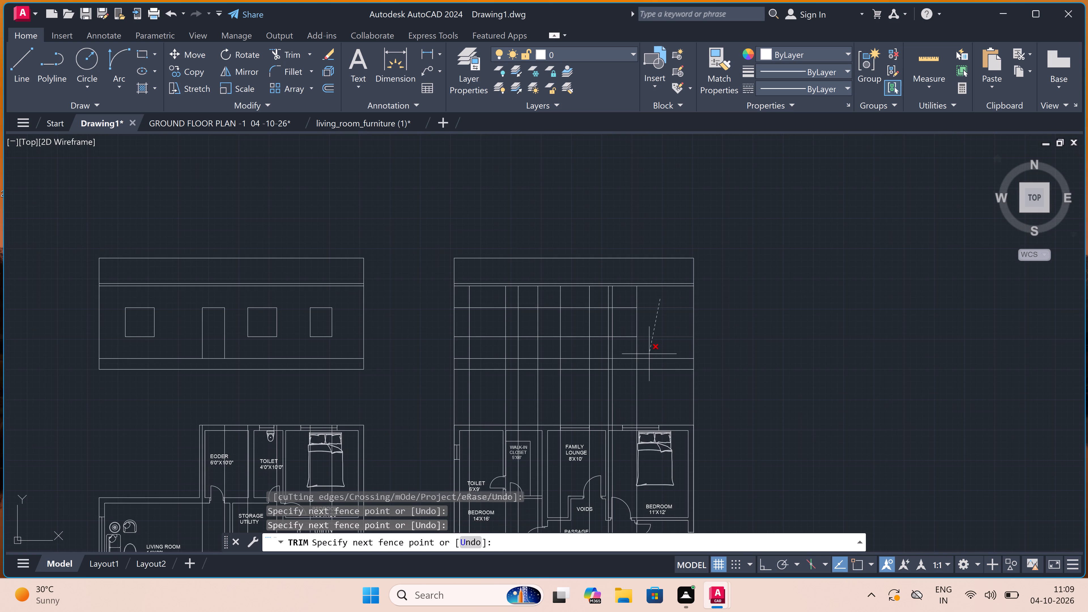
click(650, 349)
Trim the lines above, beside and across the first floor elevation's rightmost opening, leaving a full-height door outline down to the base band.
scroll(638, 304, up, 2)
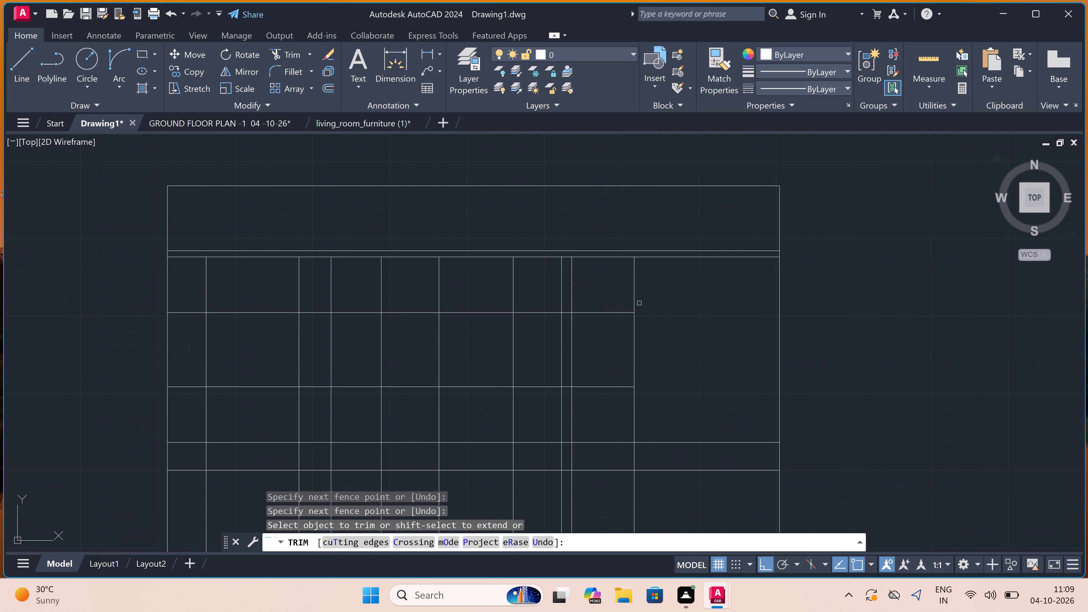
double_click(647, 299)
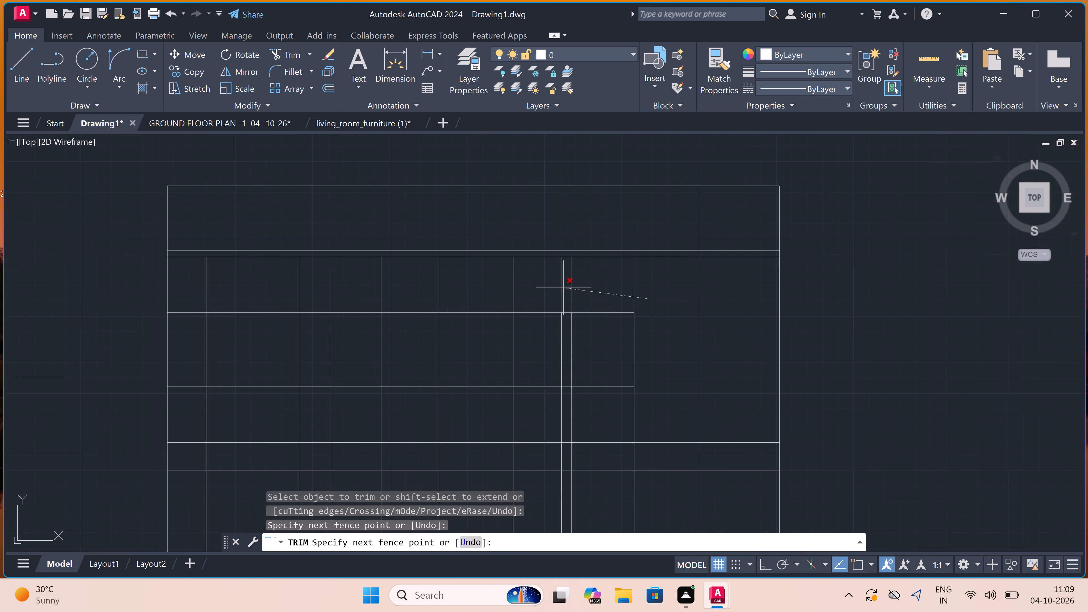
click(569, 287)
double_click(566, 296)
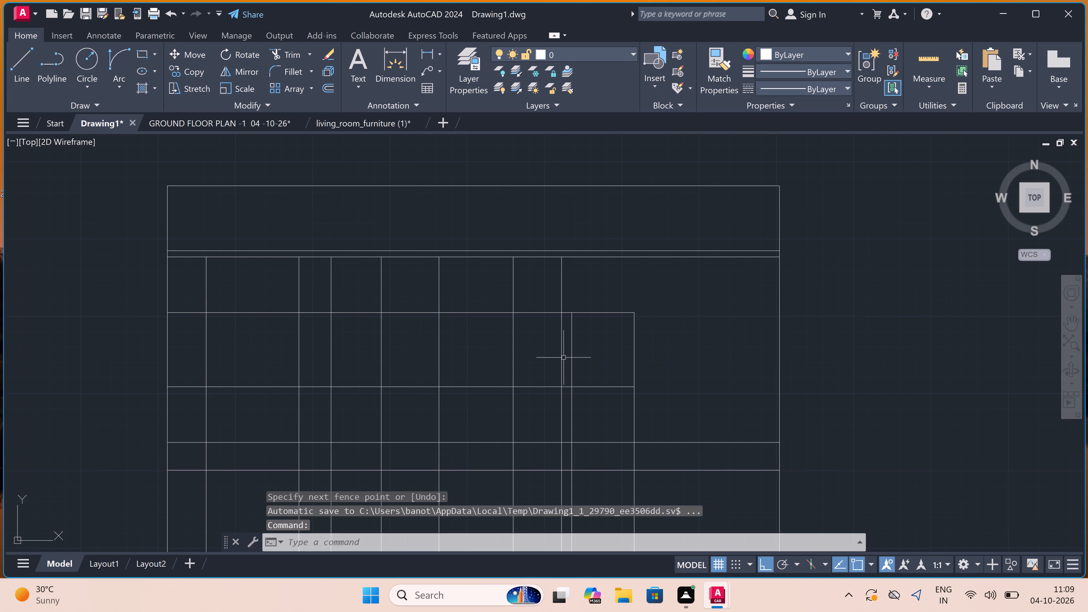
key(space)
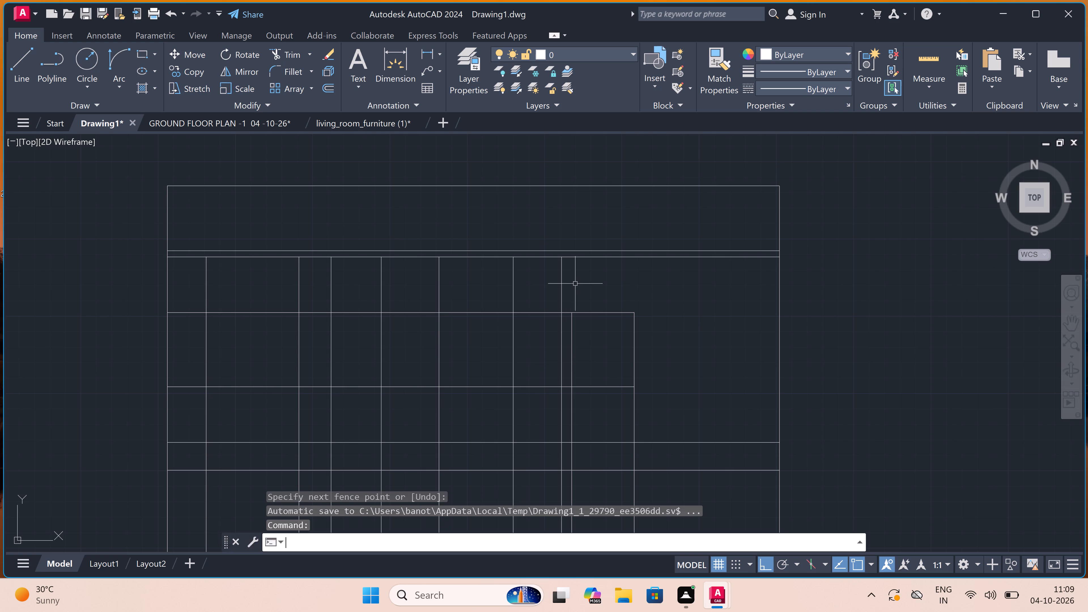
scroll(564, 296, up, 2)
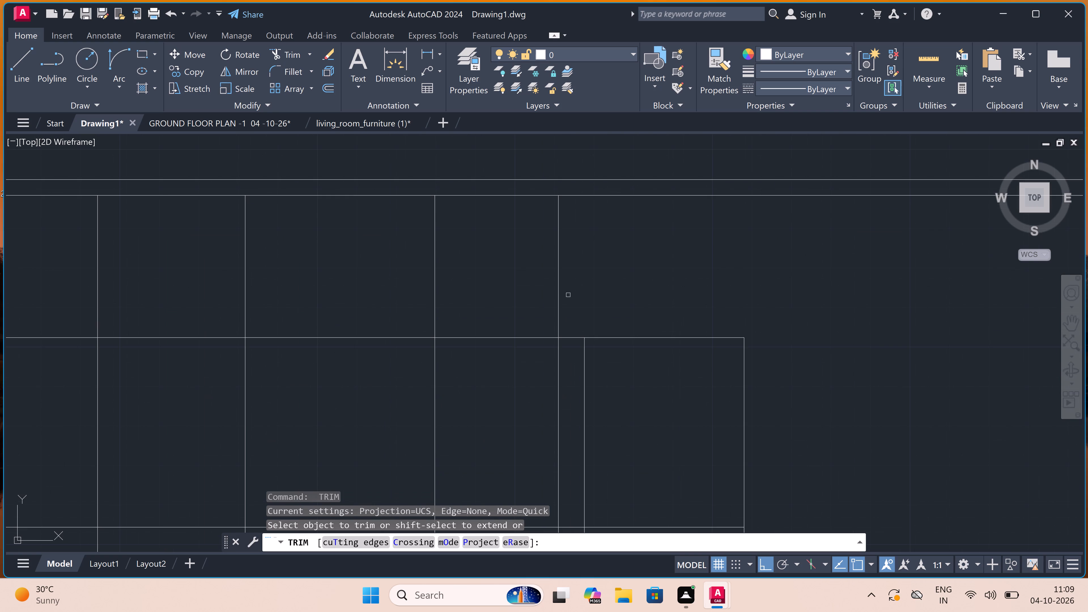
click(568, 295)
scroll(560, 357, down, 3)
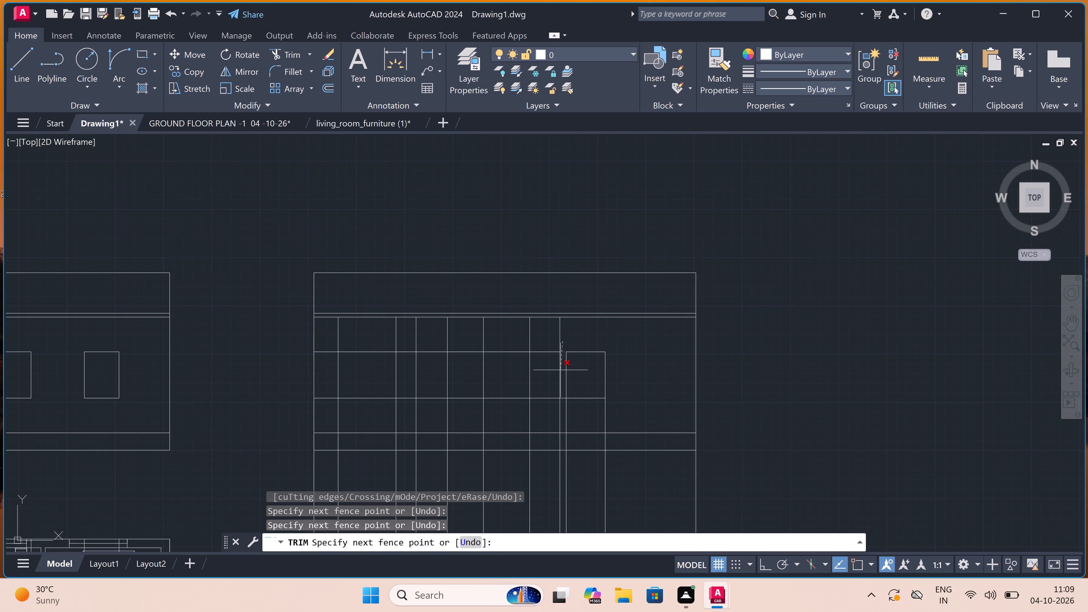
scroll(557, 412, up, 3)
click(579, 408)
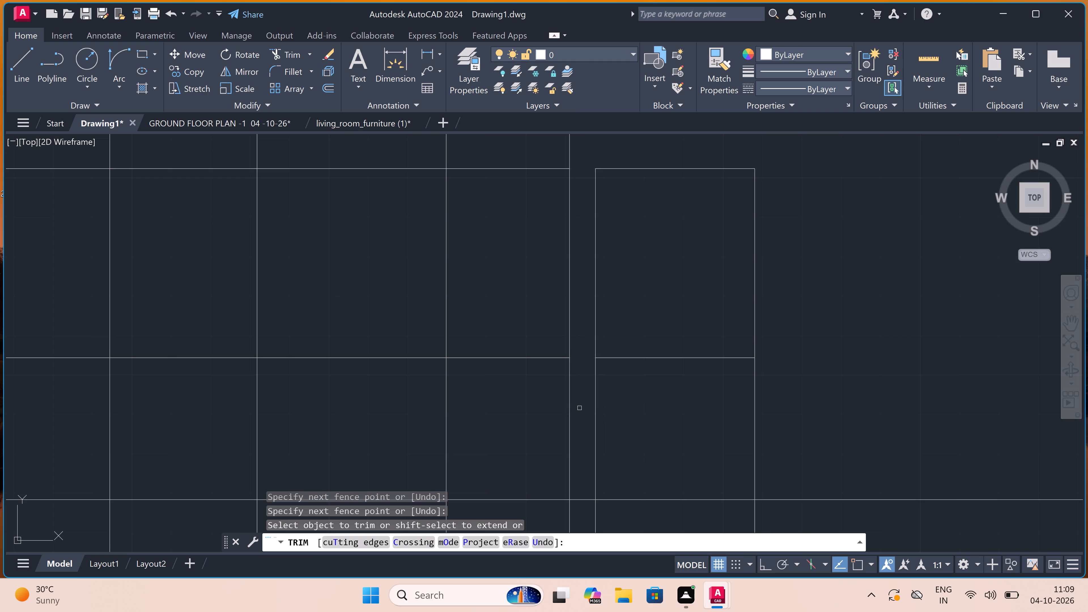
click(616, 386)
click(628, 324)
scroll(628, 324, down, 3)
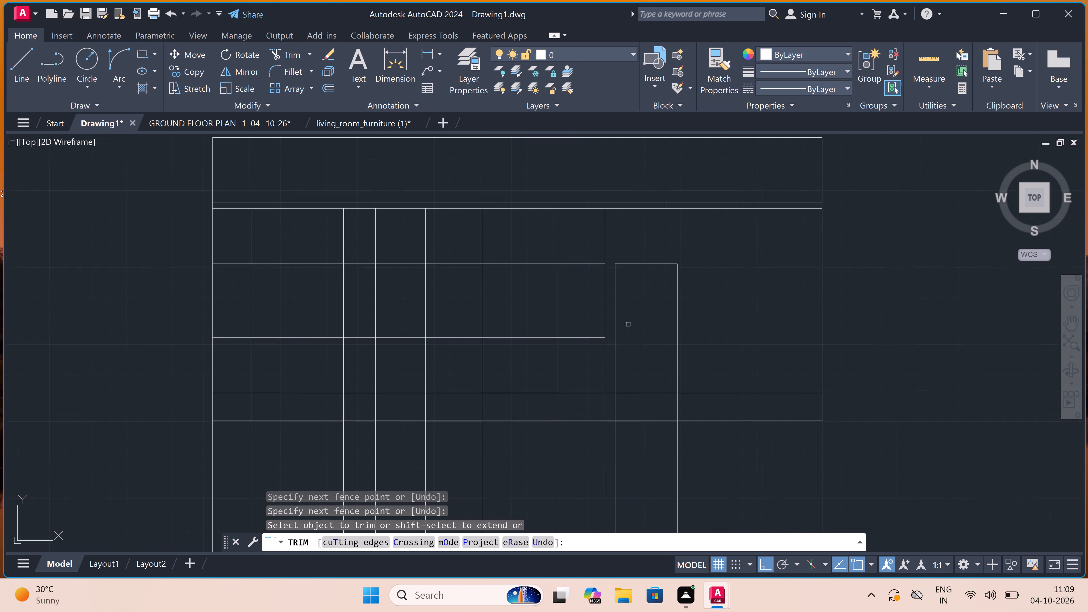
scroll(628, 324, down, 3)
scroll(628, 324, up, 2)
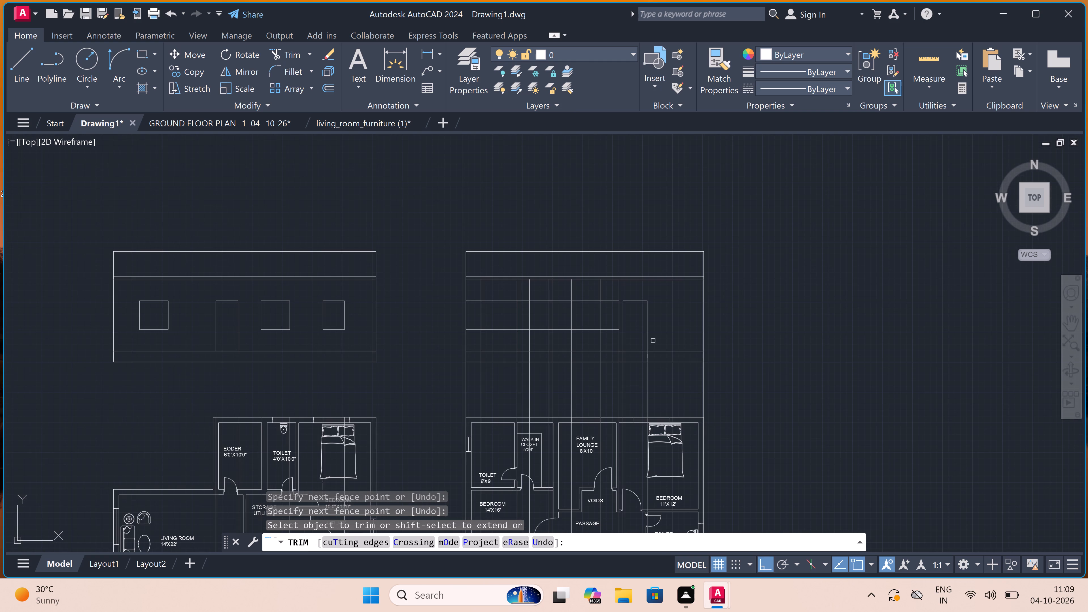
Trim the projected vertical lines in the gap between the first floor elevation's base and the first floor plan.
double_click(720, 377)
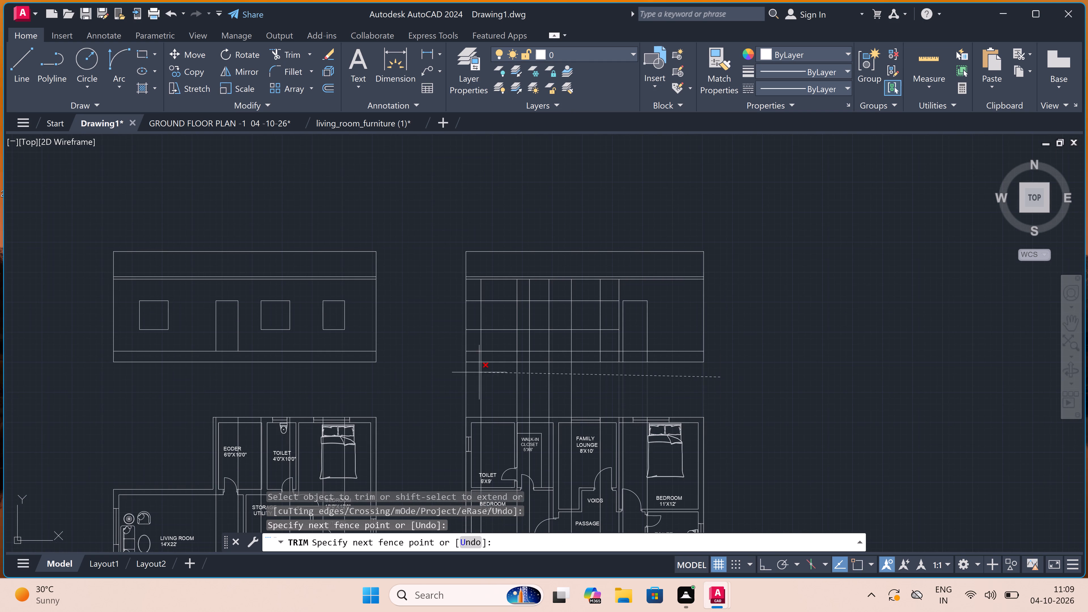
click(394, 371)
Trim the lines above, below and on both sides of the first floor elevation's opening above the family lounge, leaving a window outline.
scroll(491, 353, down, 2)
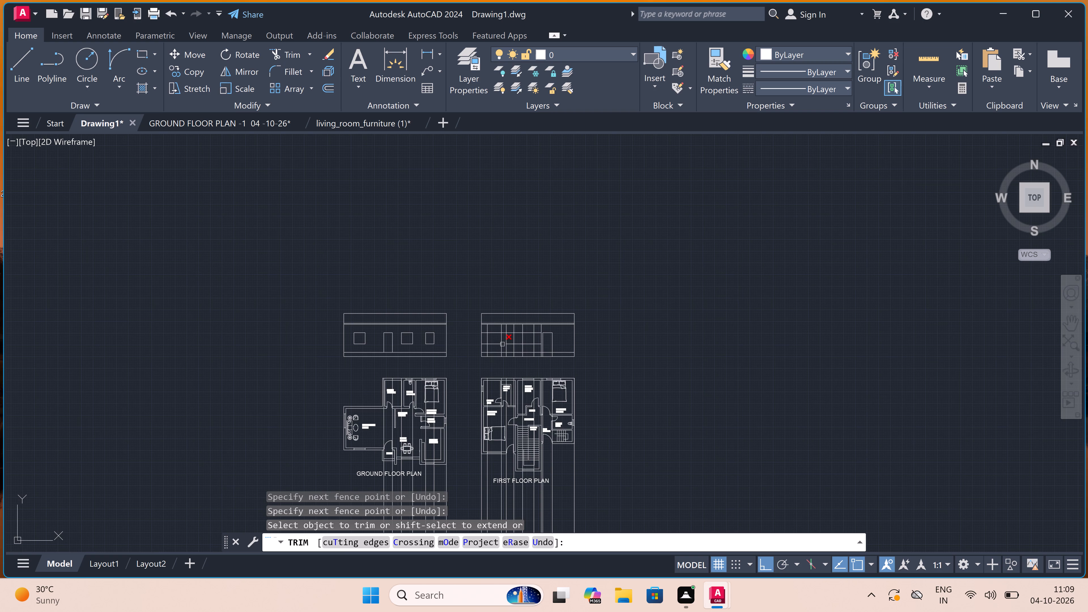
scroll(518, 448, up, 1)
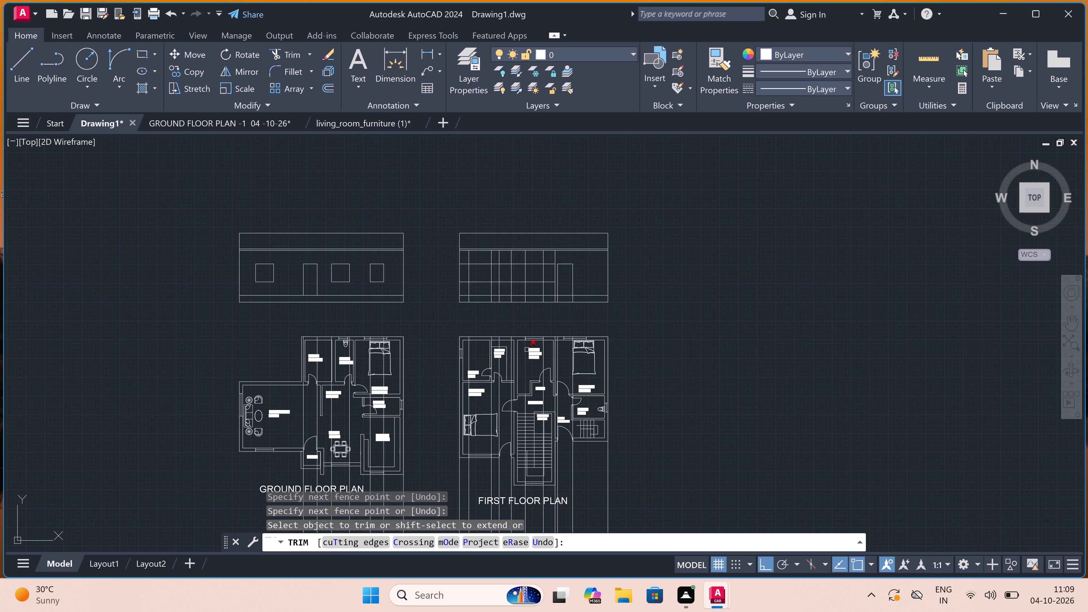
scroll(541, 253, up, 3)
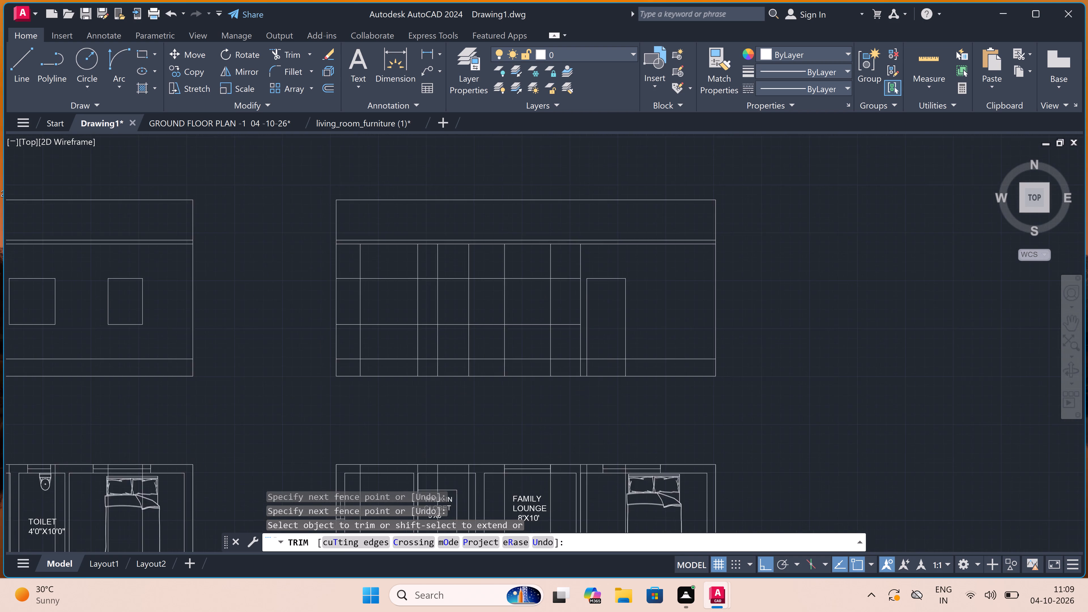
click(479, 263)
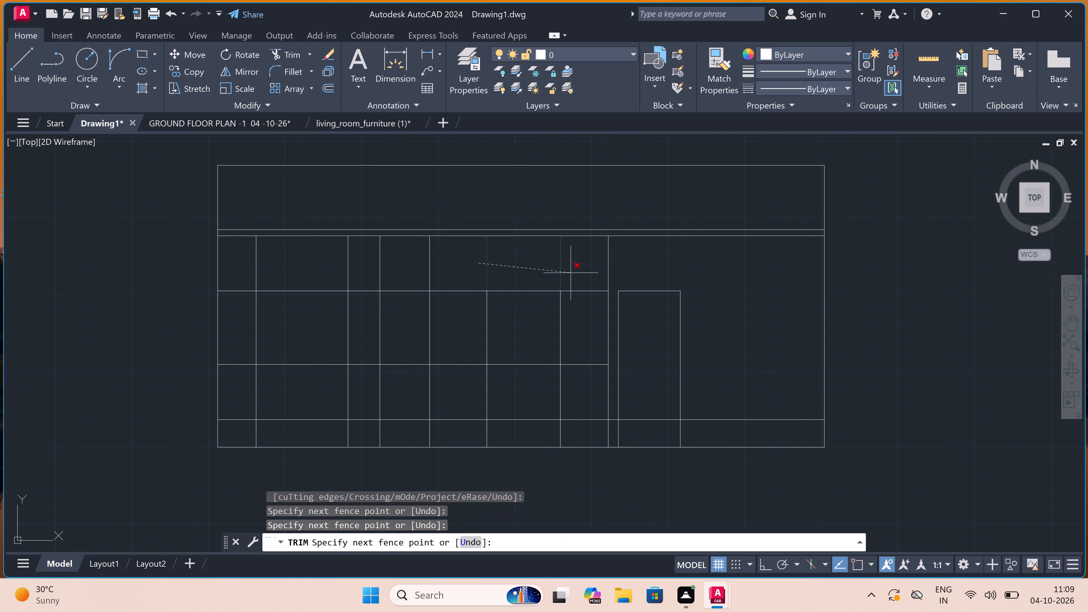
click(571, 273)
double_click(574, 272)
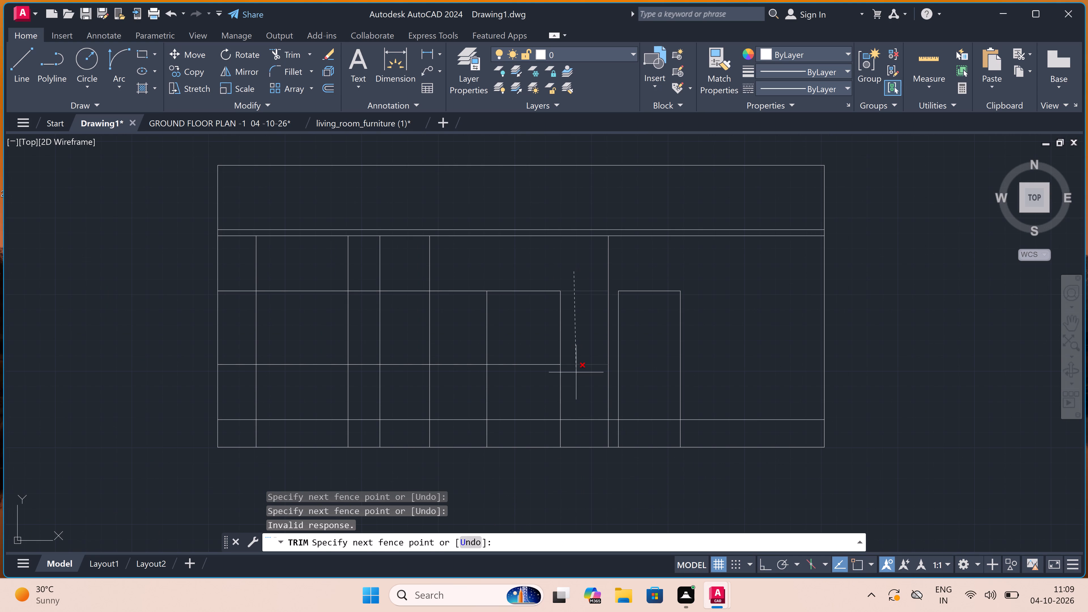
double_click(577, 374)
click(573, 395)
click(464, 387)
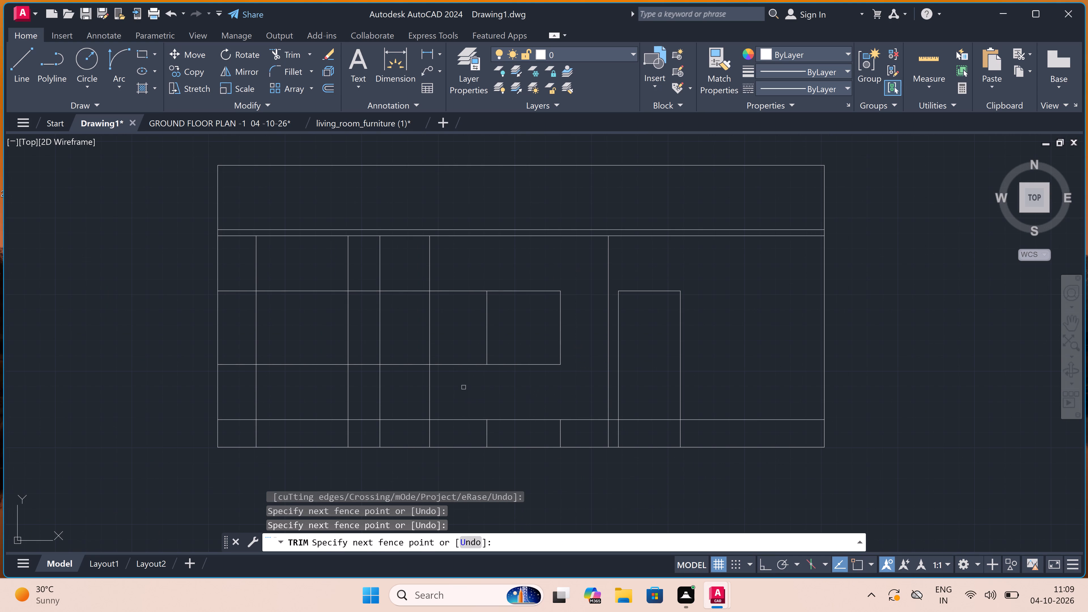
click(464, 387)
click(474, 281)
Trim the four leftmost interior verticals of the first floor elevation between the narrow band and the window-head line.
scroll(487, 275, down, 3)
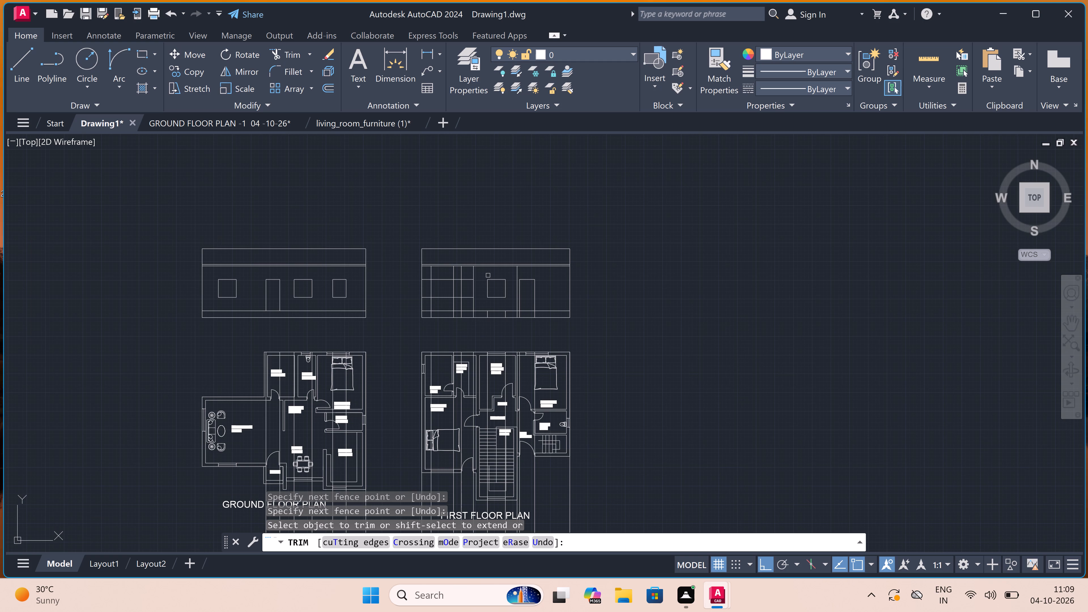
scroll(488, 275, up, 1)
scroll(441, 274, down, 2)
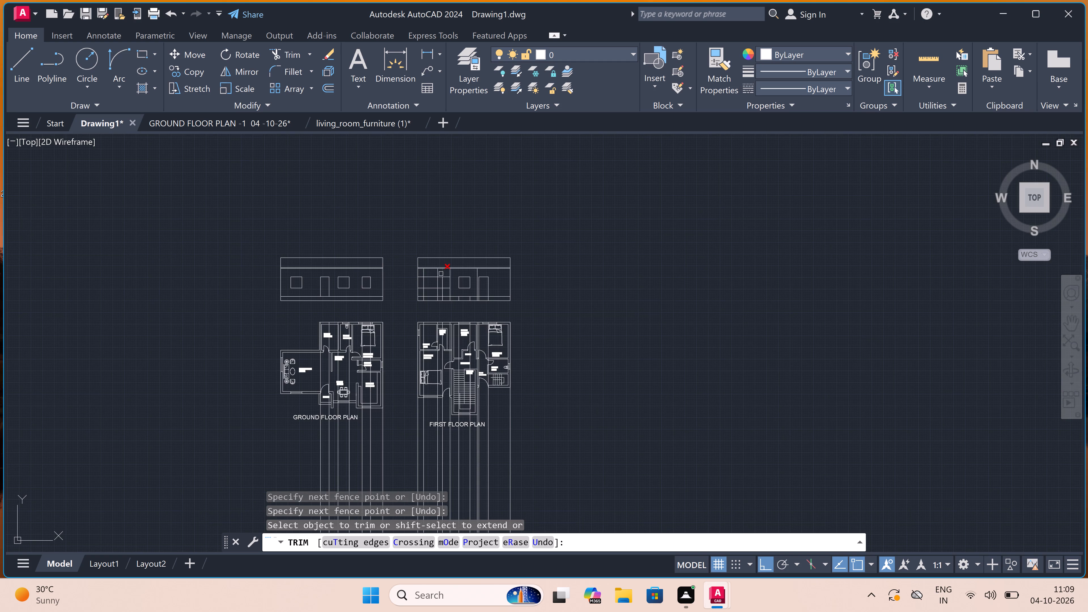
scroll(440, 274, up, 2)
scroll(440, 274, down, 1)
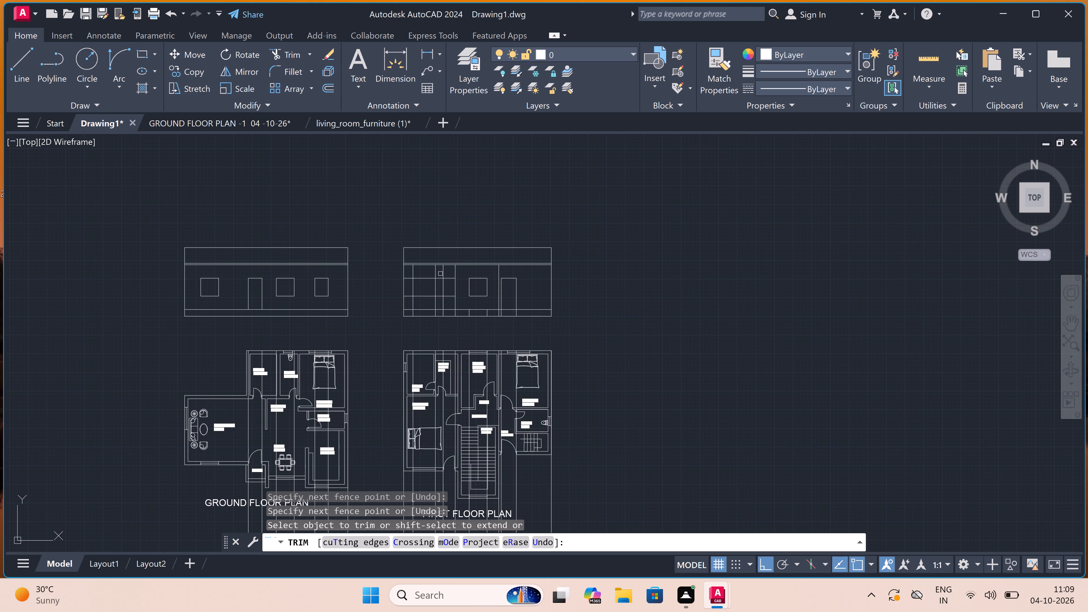
scroll(440, 274, up, 2)
double_click(440, 274)
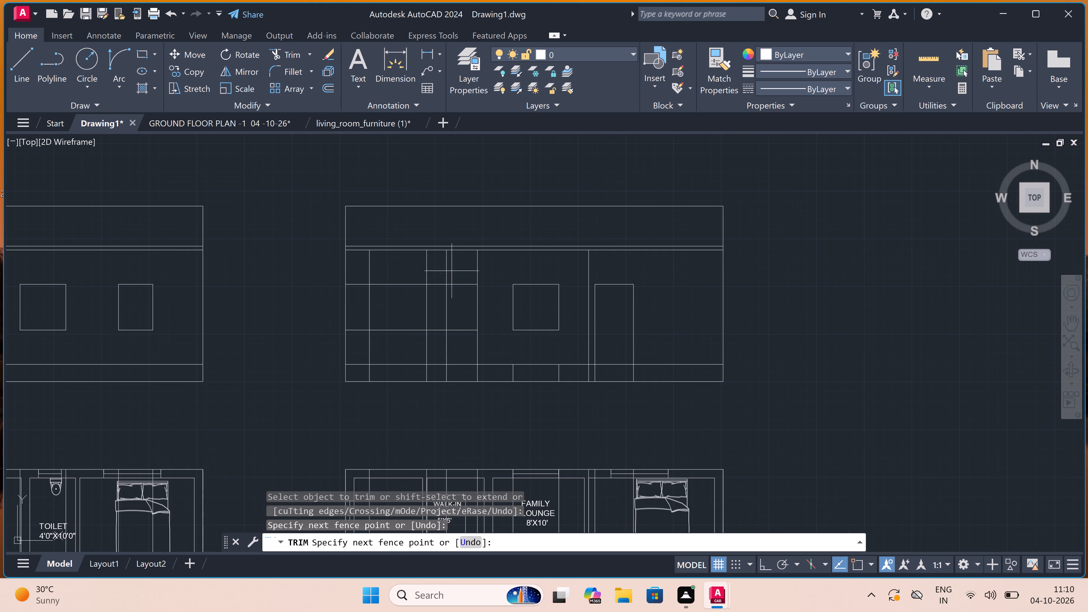
triple_click(458, 271)
click(458, 271)
double_click(484, 275)
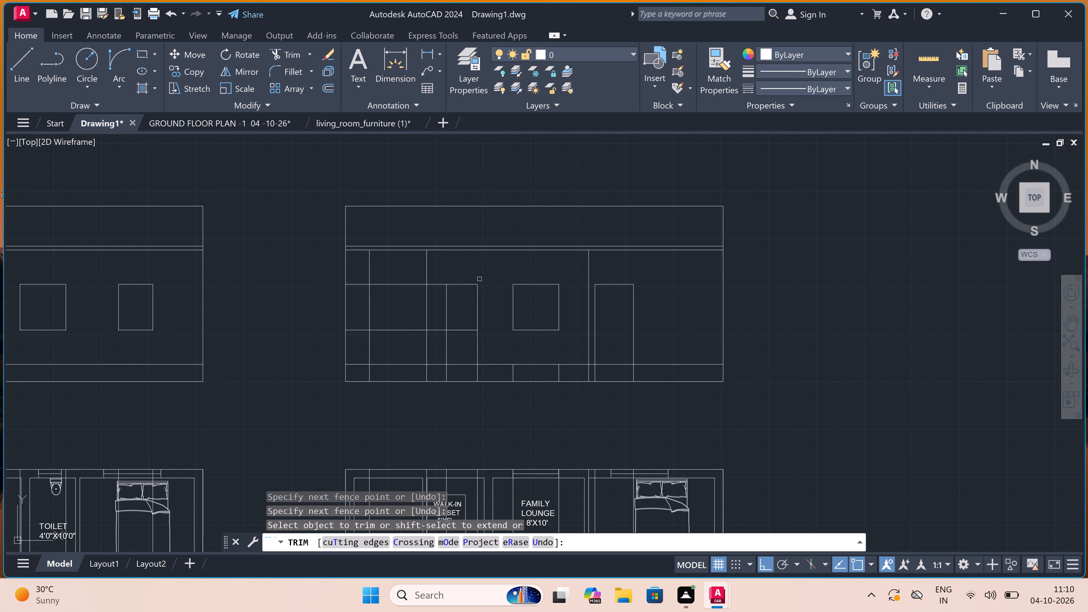
double_click(449, 268)
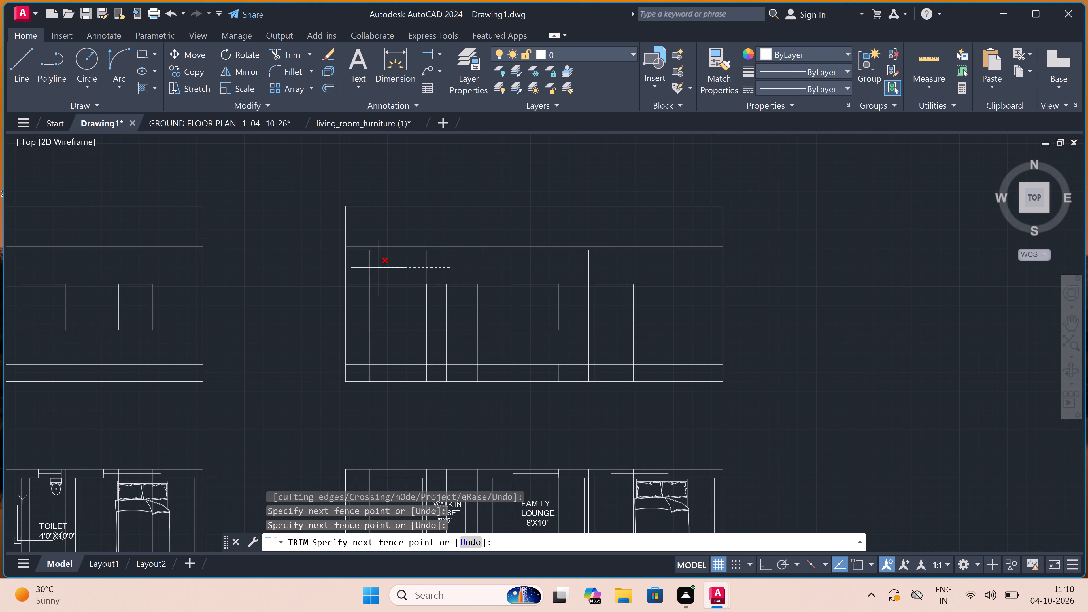
double_click(369, 267)
Trim the surplus lines around the first floor elevation's two leftmost openings, leaving a window outline and a full-height door outline.
double_click(365, 269)
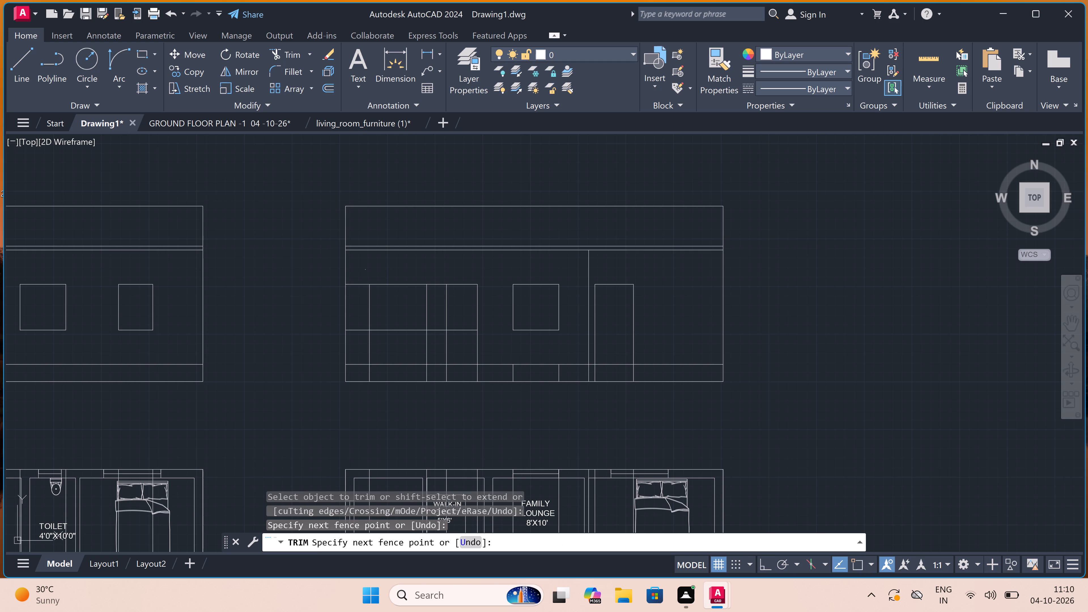
click(349, 340)
click(350, 348)
click(438, 348)
click(439, 347)
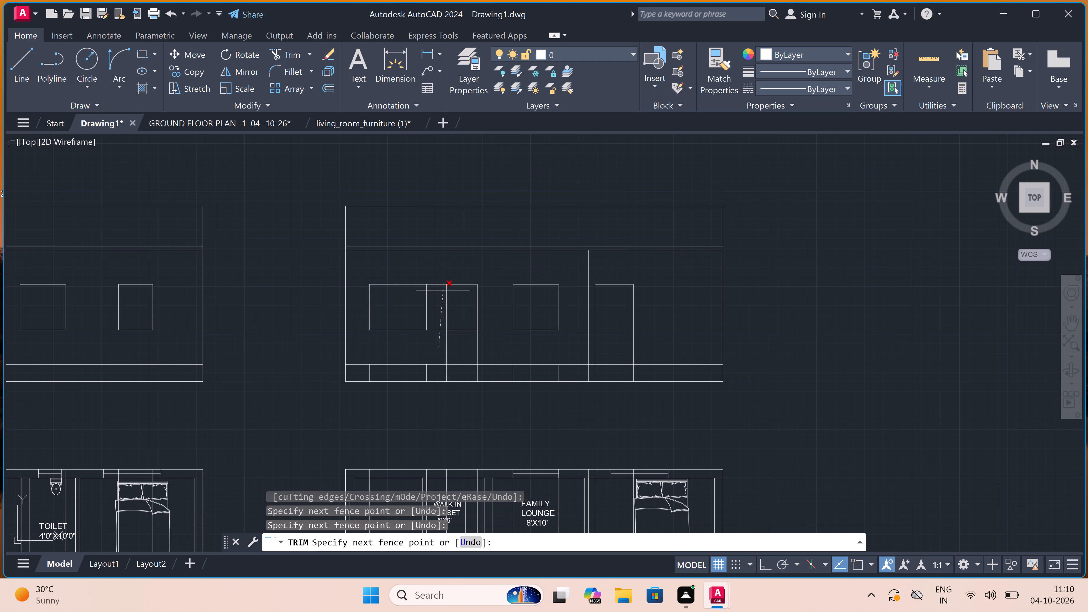
click(437, 281)
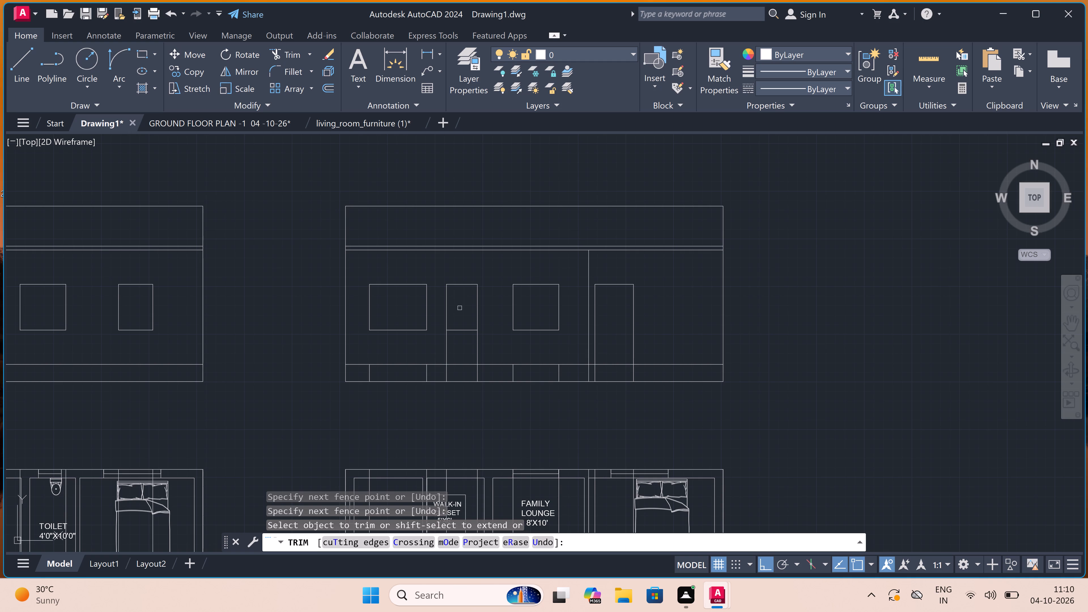
click(460, 308)
click(458, 338)
Trim the vertical line stubs out of the first floor elevation's base band and end the Trim command.
click(351, 373)
drag(355, 373, 358, 372)
click(645, 372)
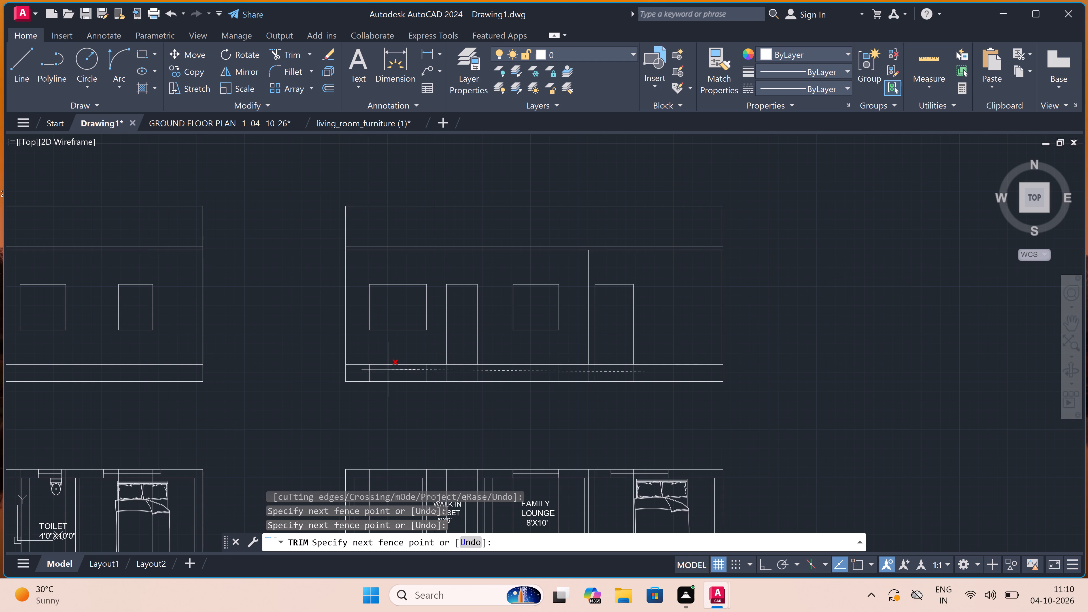
click(352, 372)
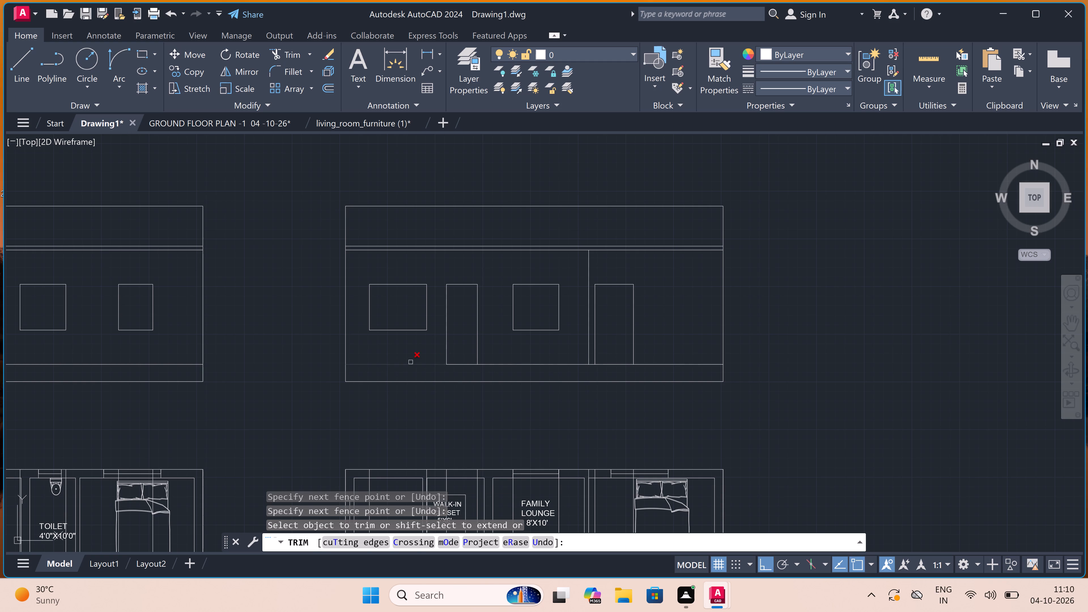
key(Escape)
Delete all the vertical projection lines running below the ground floor and first floor plans.
scroll(487, 315, down, 3)
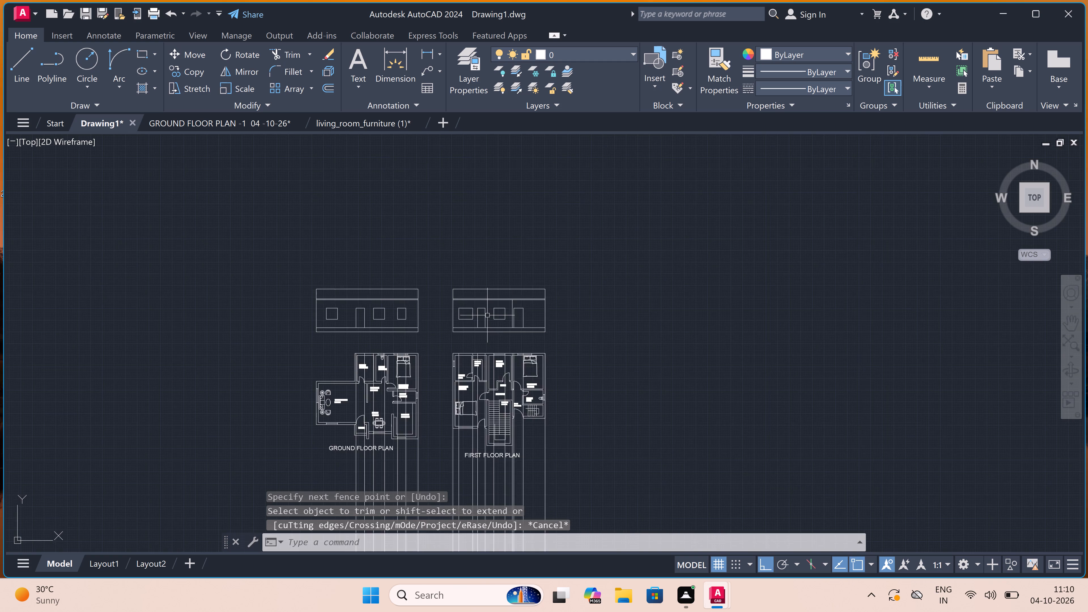
scroll(487, 316, down, 1)
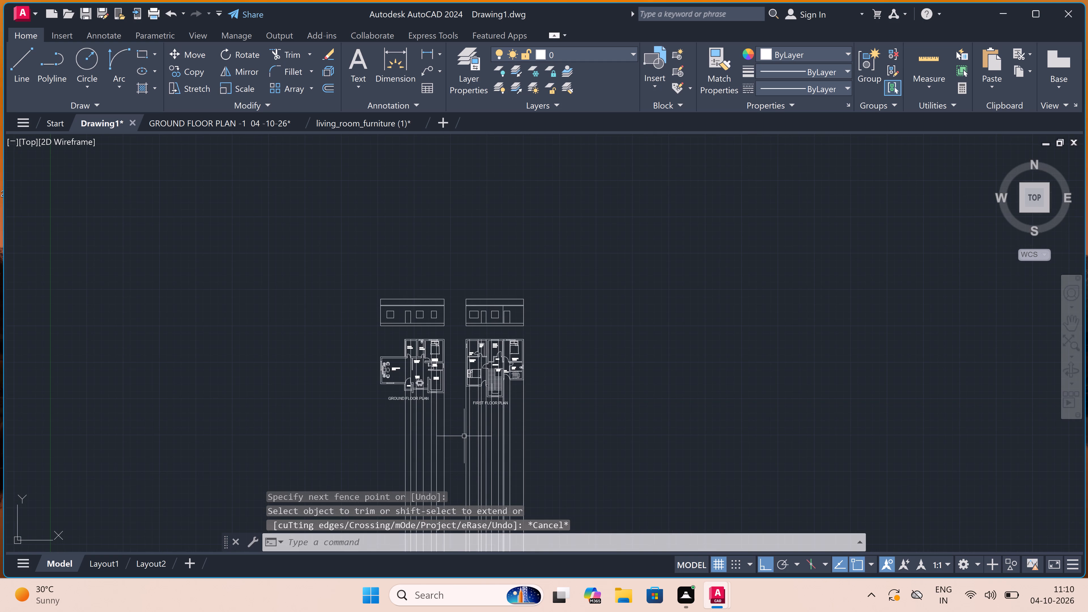
scroll(468, 368, down, 2)
scroll(439, 394, up, 3)
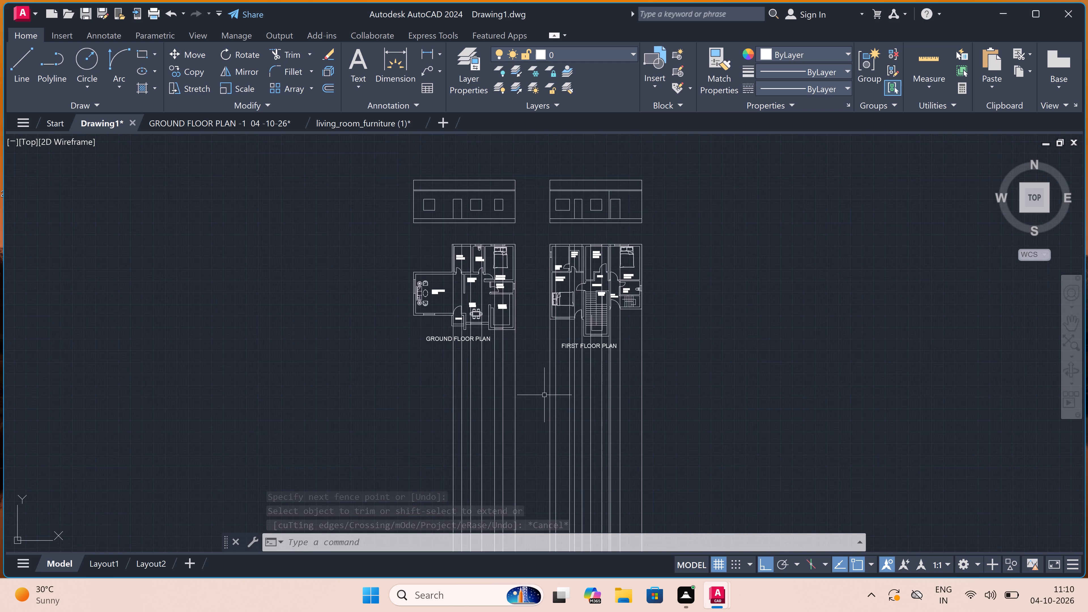
triple_click(683, 400)
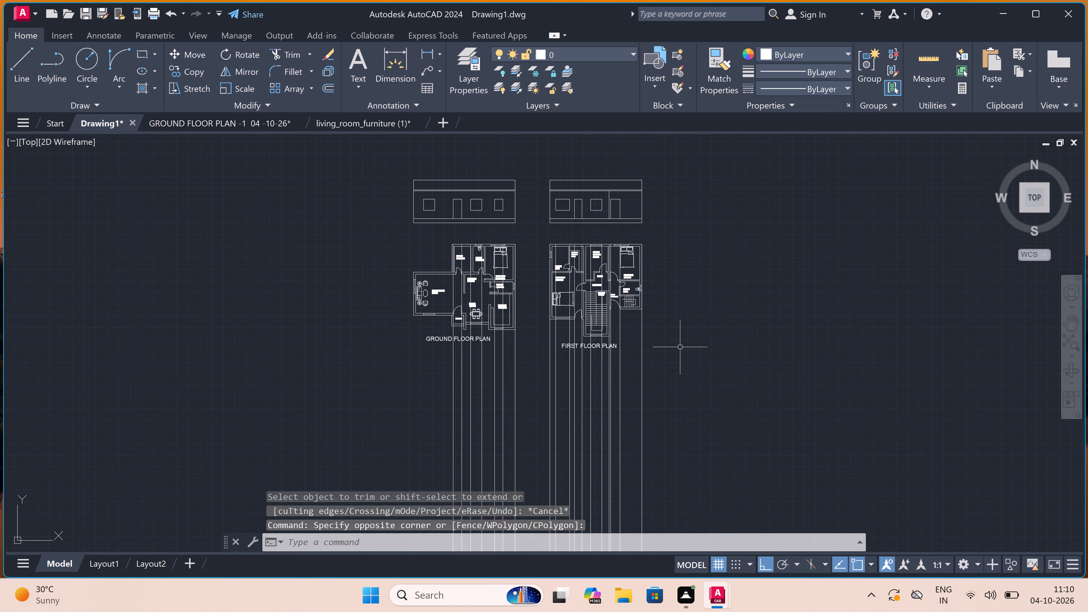
click(689, 364)
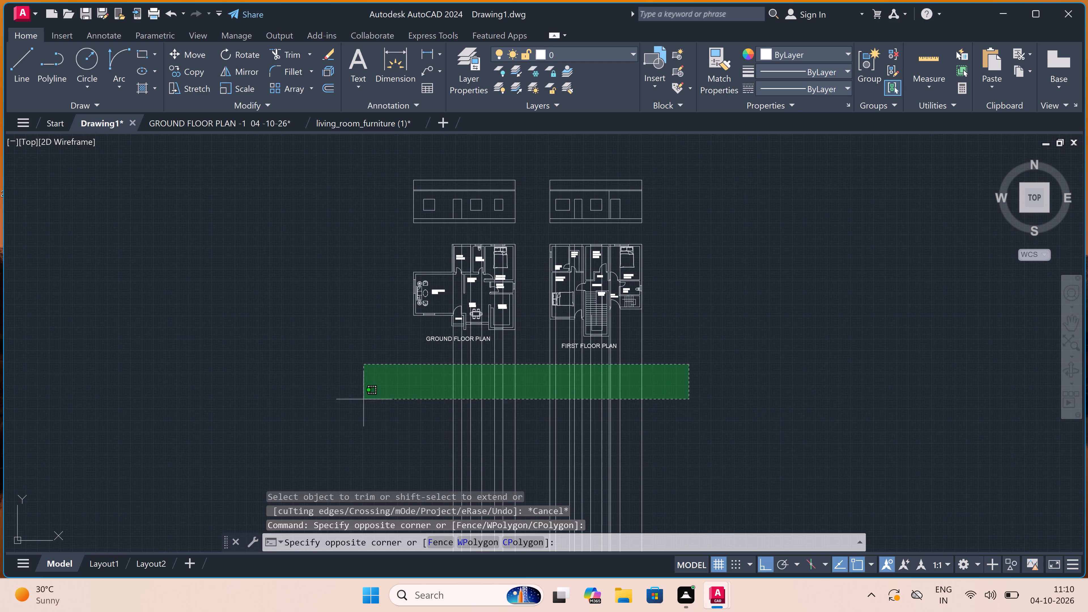
triple_click(364, 400)
key(Delete)
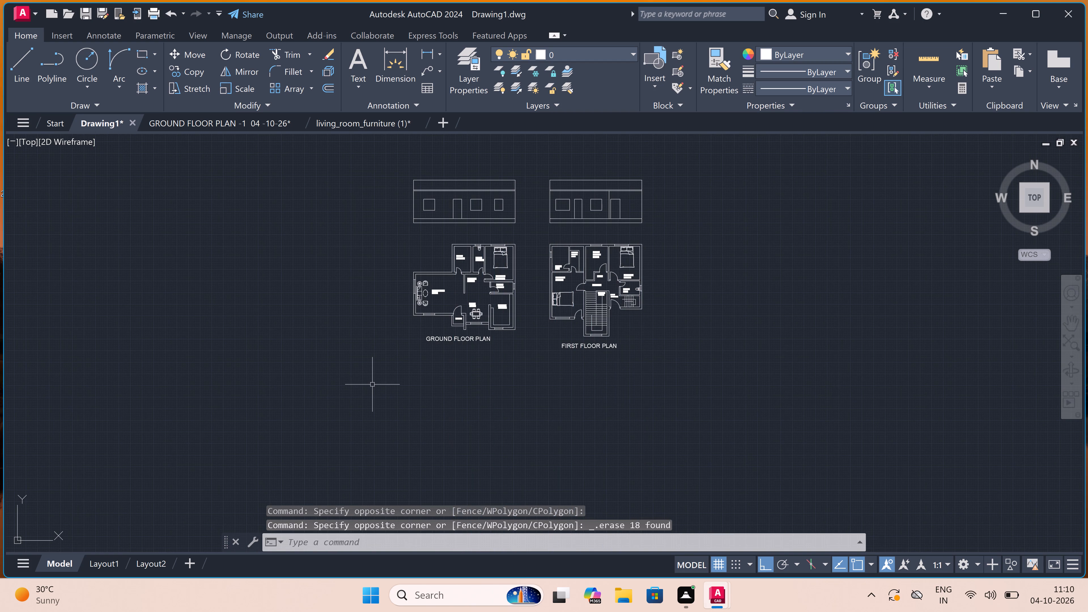
Draw vertical construction lines on the ground floor plan through the foyer–dining wall's foyer-side face and the kitchen's outer wall face on the dining side.
key(x)
key(l)
key(space)
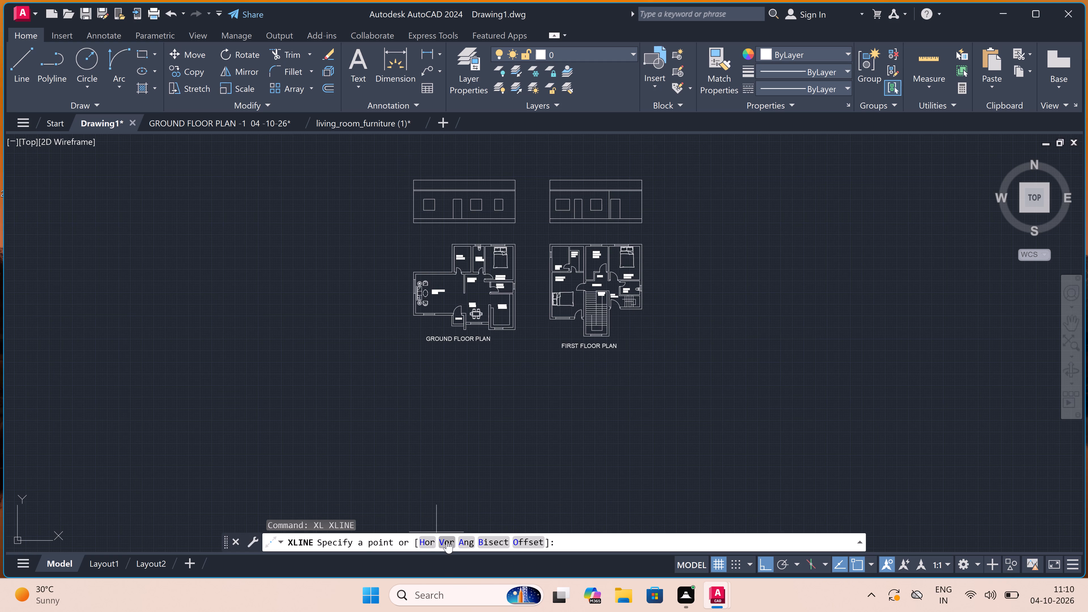
click(448, 540)
scroll(471, 268, up, 2)
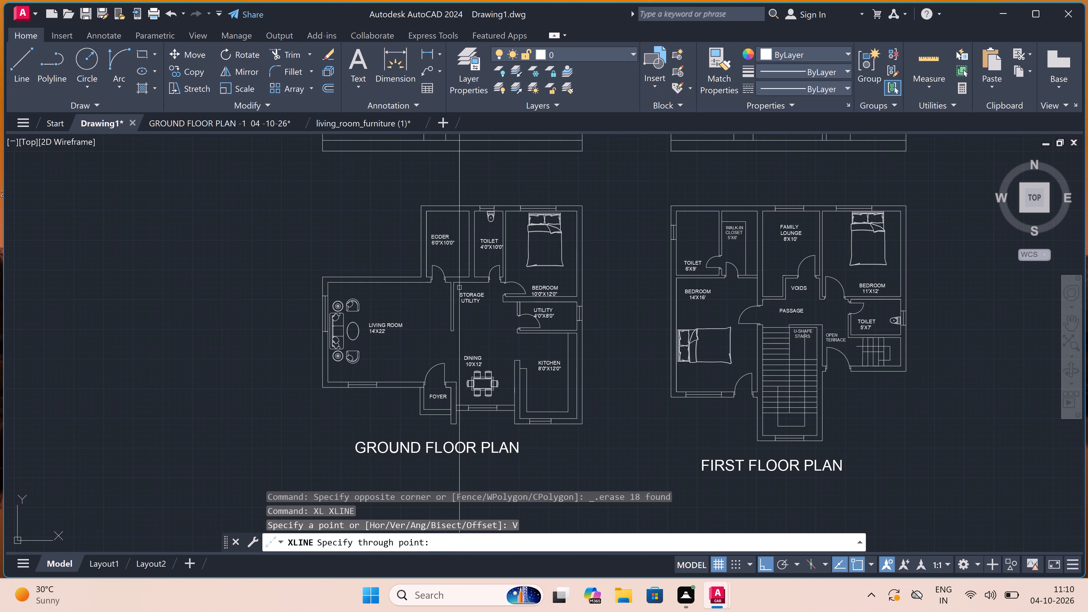
scroll(439, 419, up, 3)
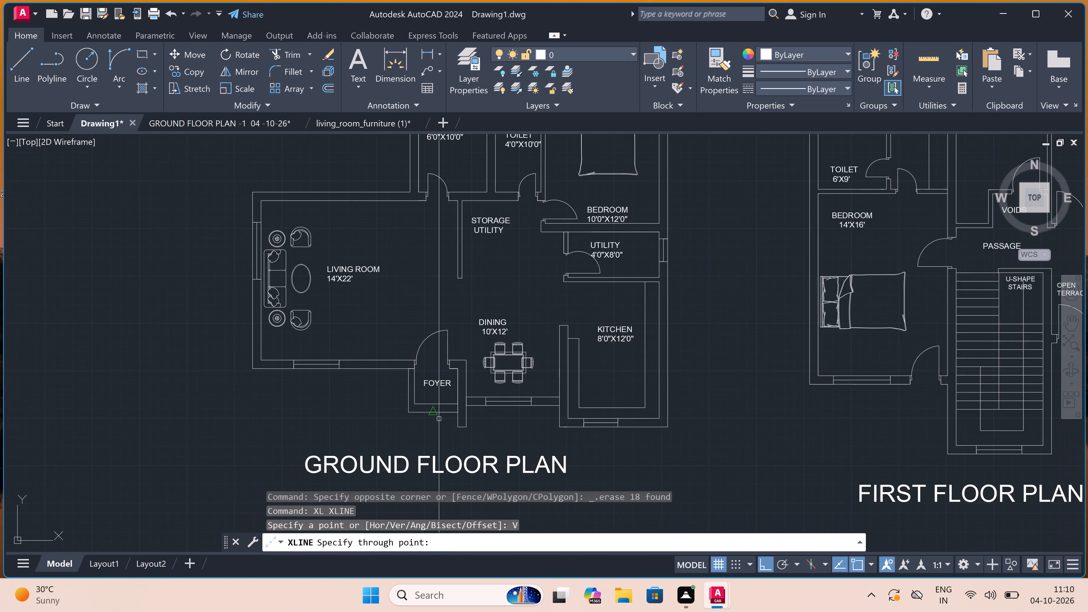
double_click(488, 386)
scroll(488, 385, down, 1)
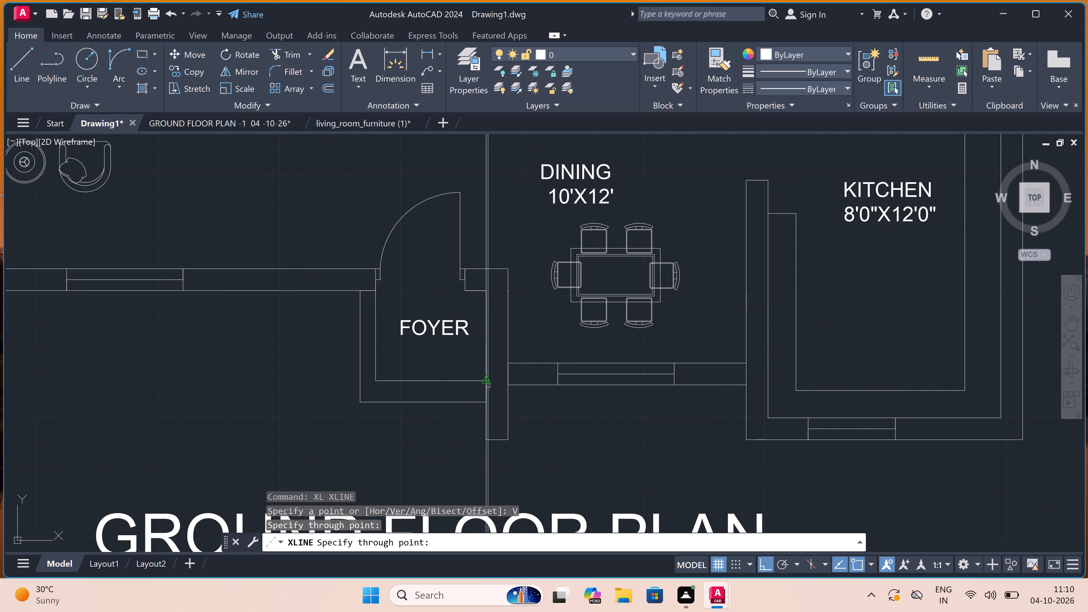
scroll(488, 385, down, 1)
scroll(595, 397, up, 3)
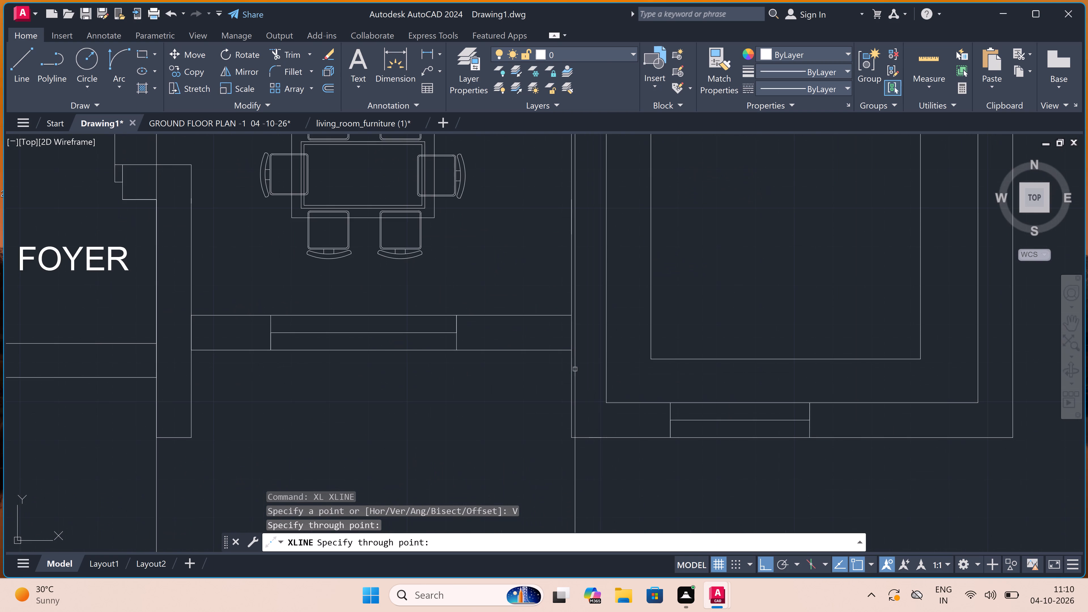
click(573, 356)
scroll(525, 361, down, 6)
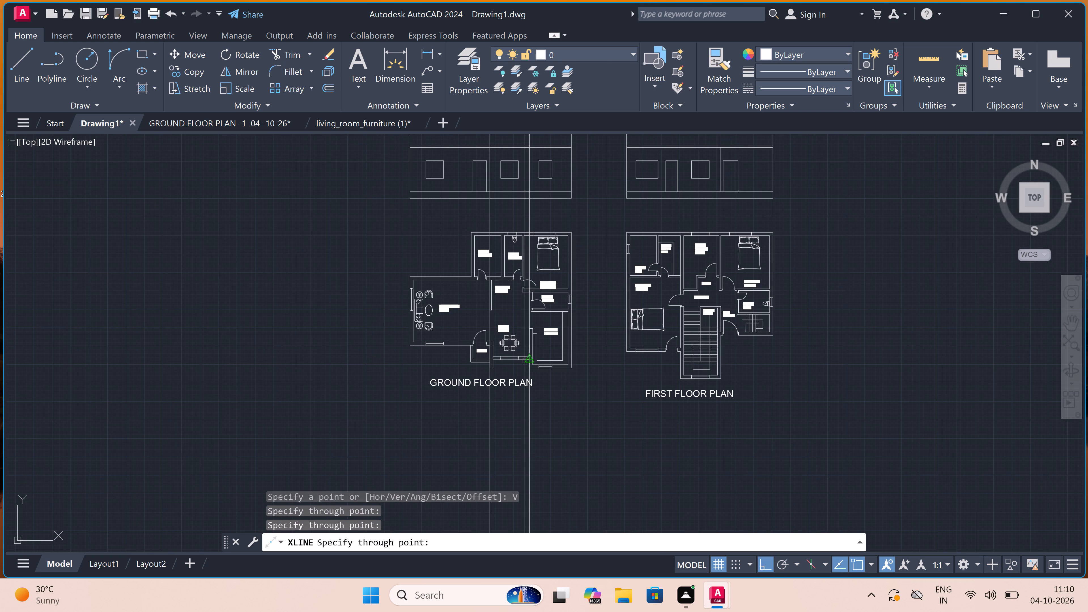
Add a vertical construction line through the staircase's outer wall face on the bedroom side of the first floor plan and end the command.
scroll(462, 349, up, 3)
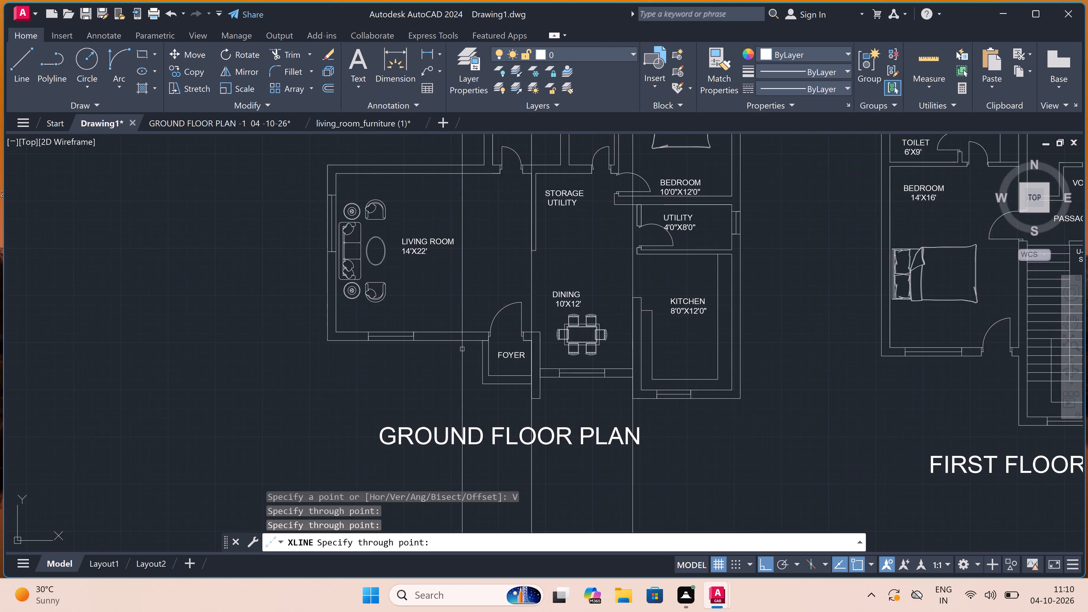
scroll(479, 348, down, 5)
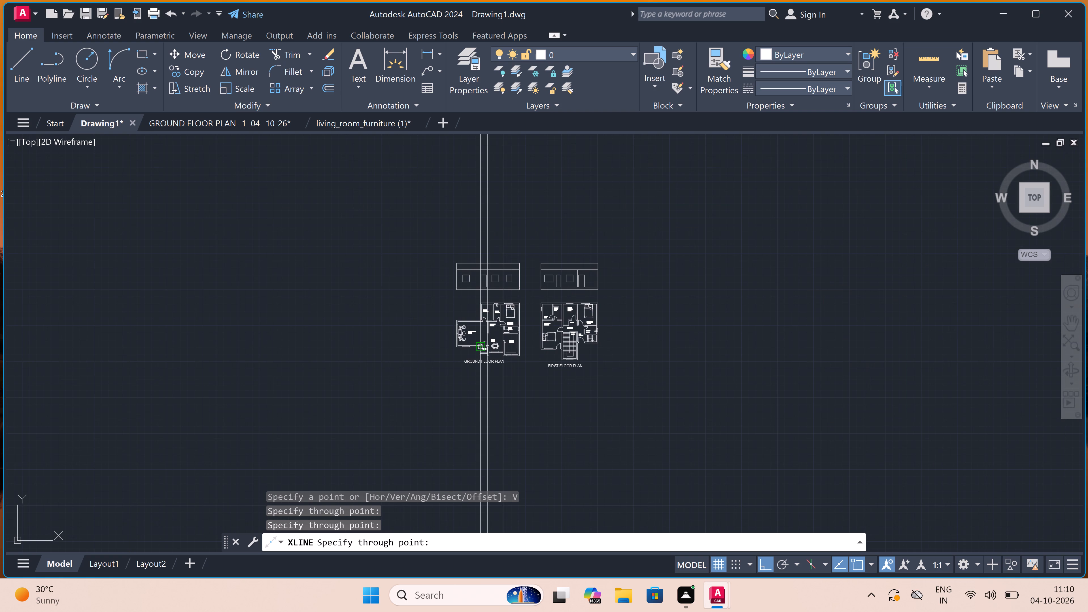
scroll(483, 345, up, 3)
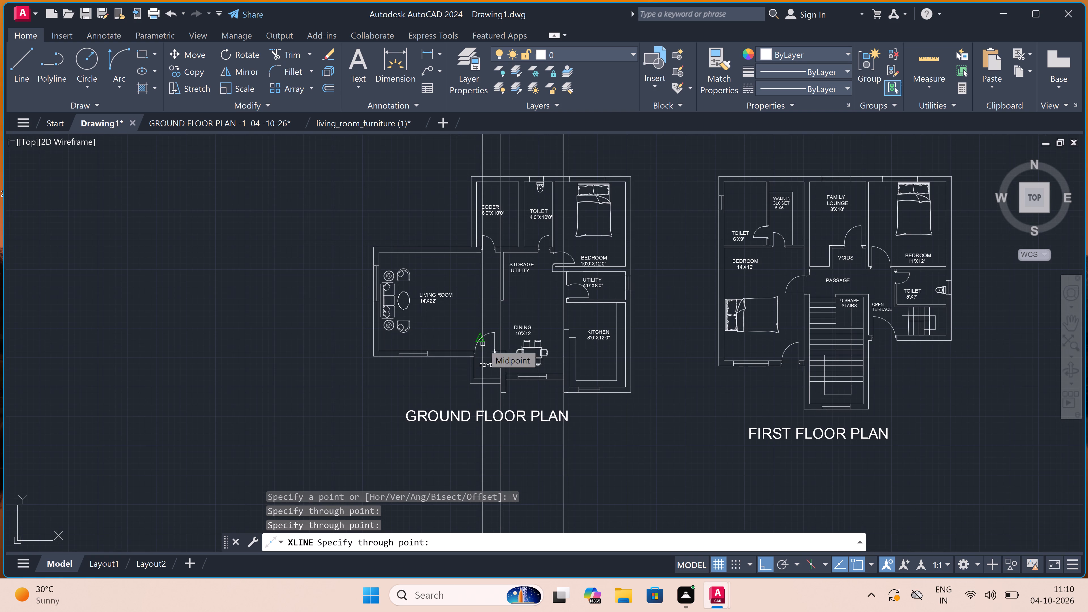
scroll(481, 344, down, 2)
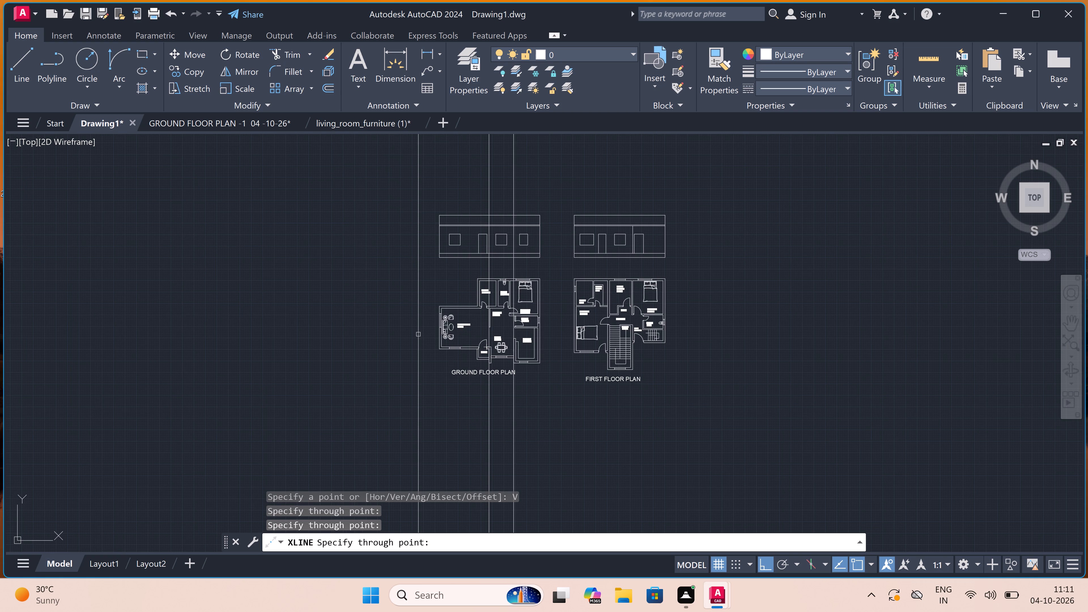
scroll(419, 334, down, 1)
scroll(526, 346, up, 2)
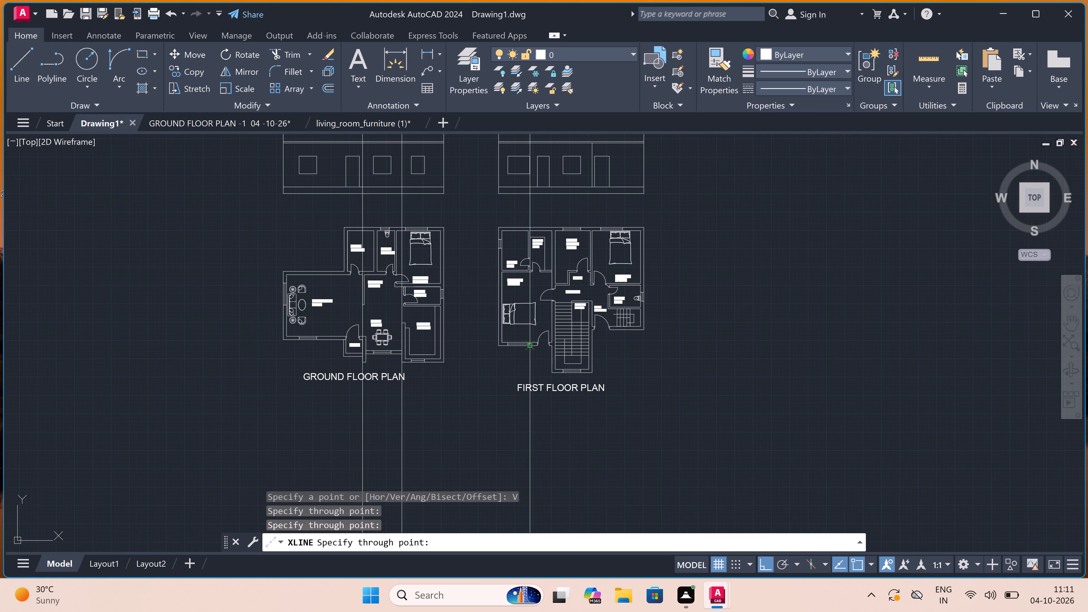
scroll(553, 349, up, 3)
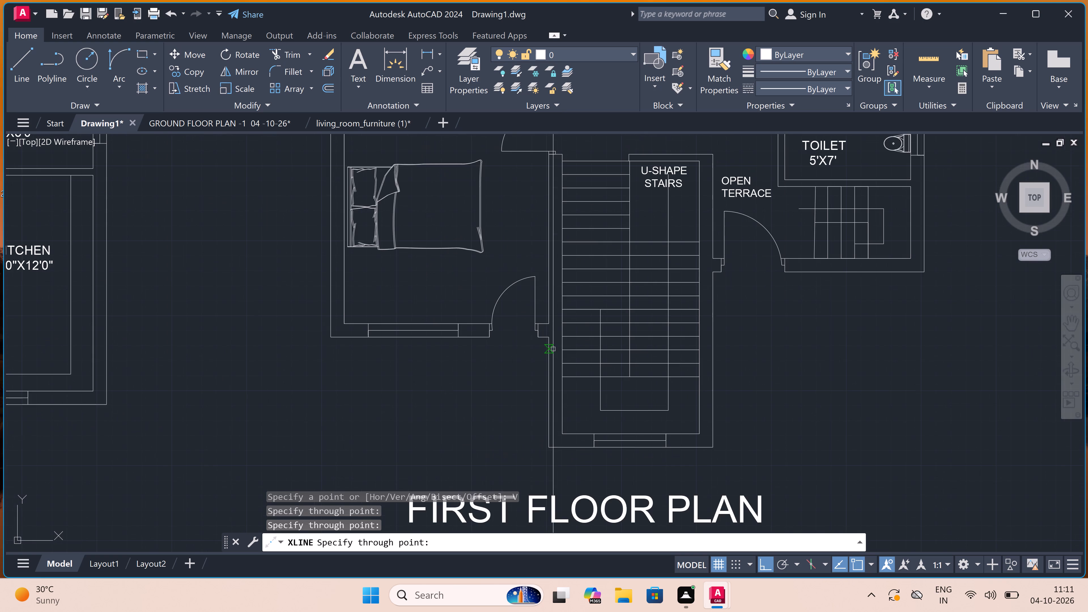
triple_click(547, 340)
scroll(474, 354, down, 1)
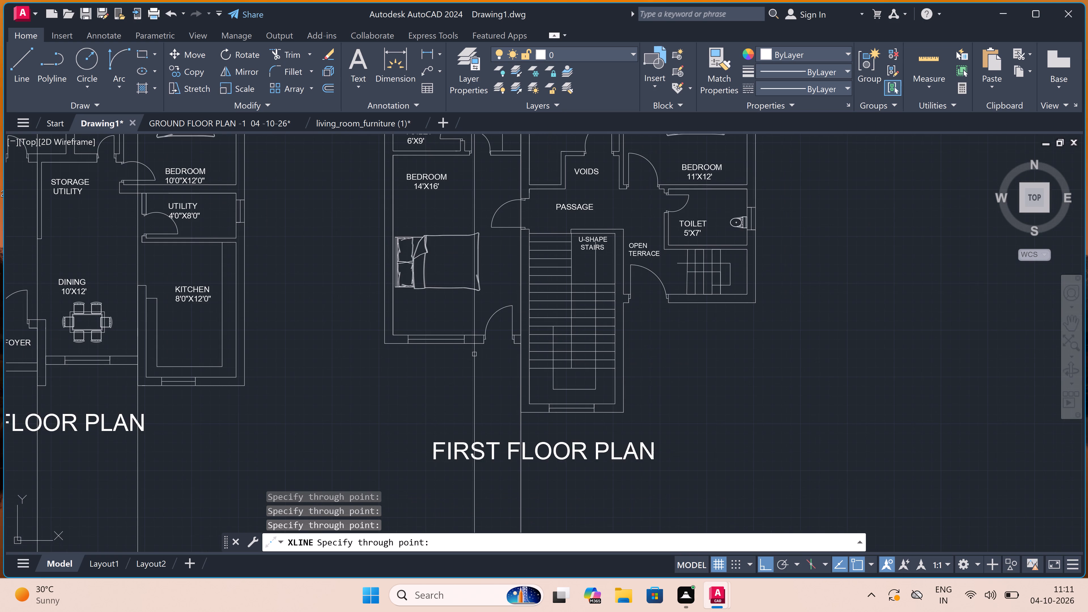
scroll(474, 354, down, 2)
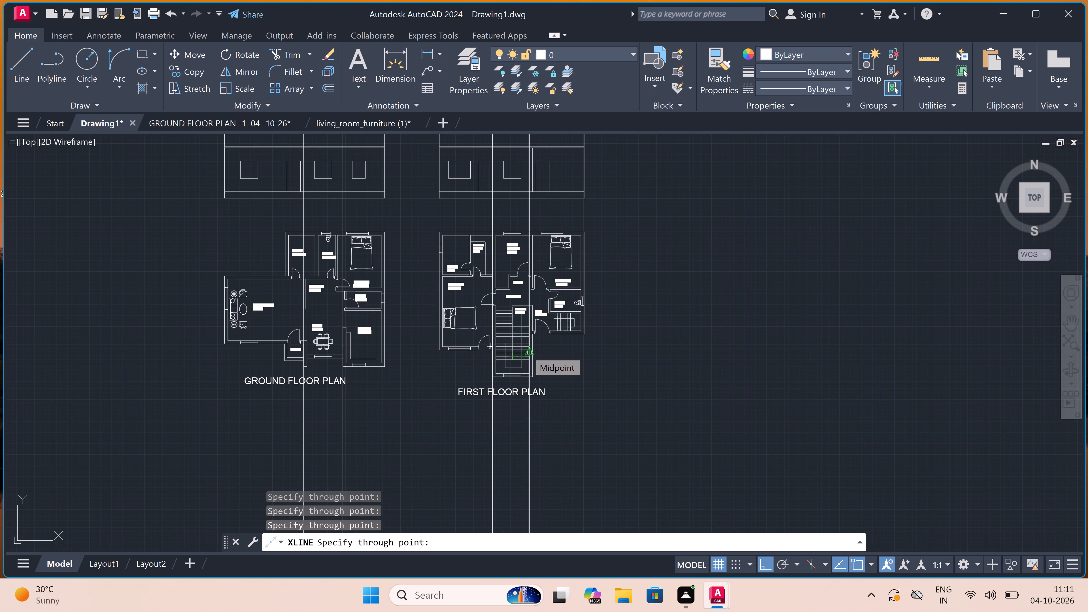
key(Escape)
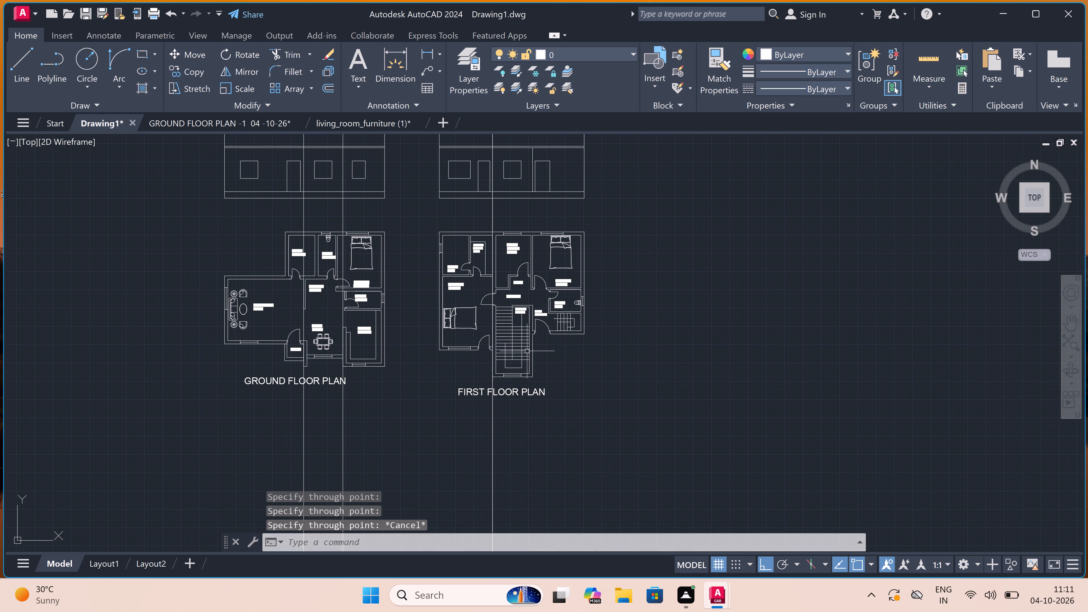
Trim the new vertical construction lines in the gap between the two elevations and the floor plans.
text(TR)
key(space)
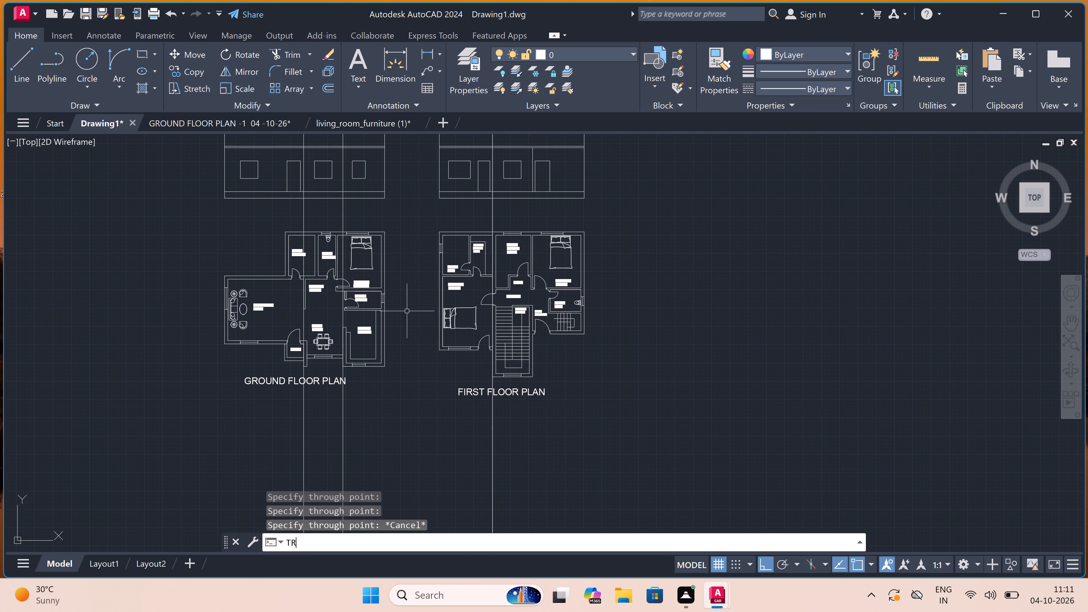
click(279, 211)
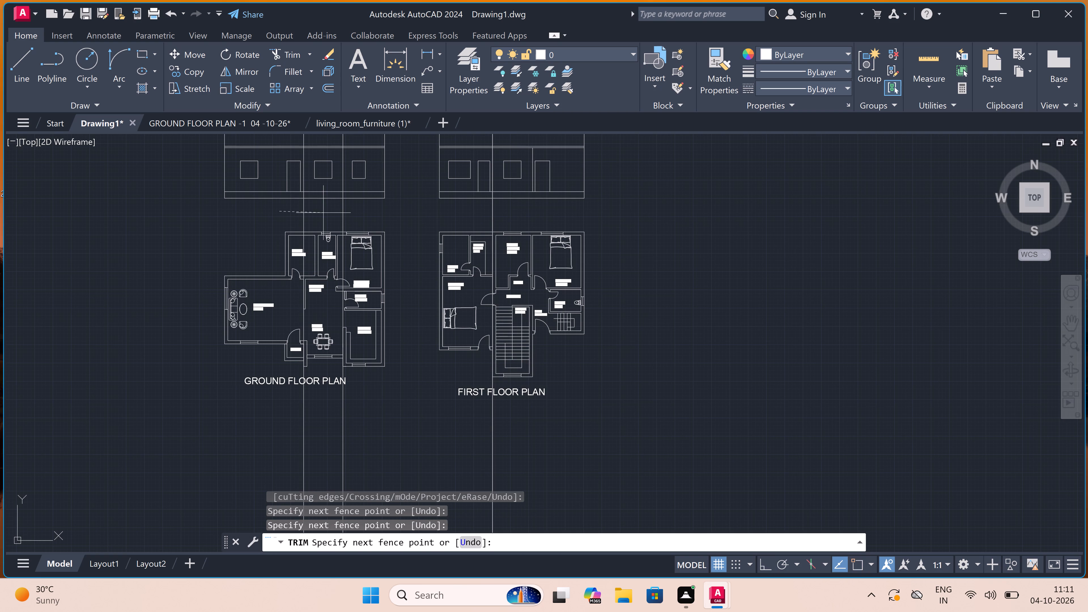
click(515, 212)
key(Escape)
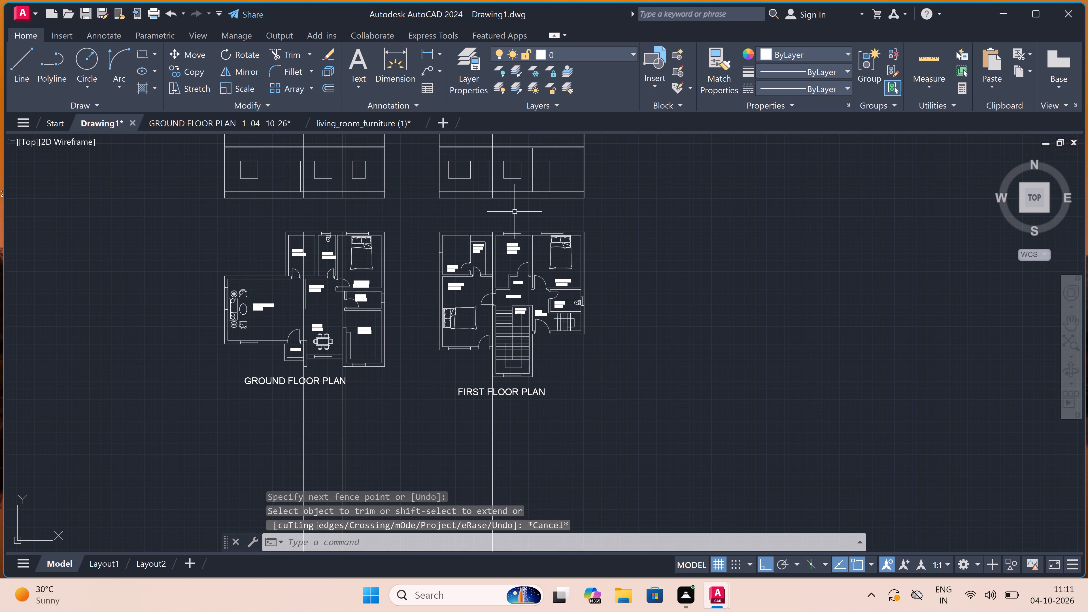
Delete the remaining vertical construction lines running through and below the two floor plans.
scroll(515, 212, down, 2)
click(527, 310)
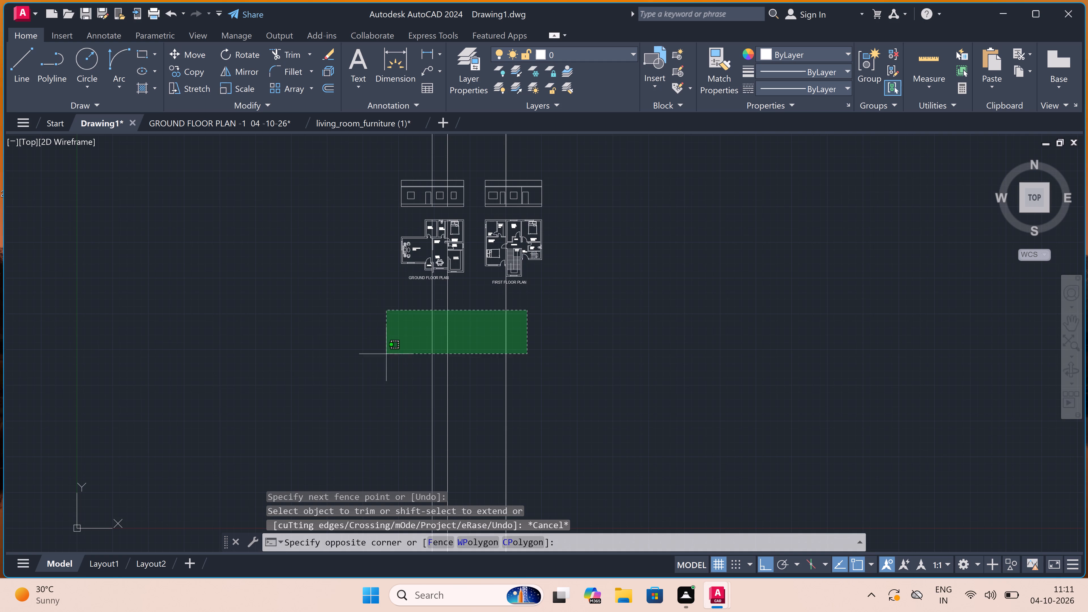
click(356, 361)
key(Delete)
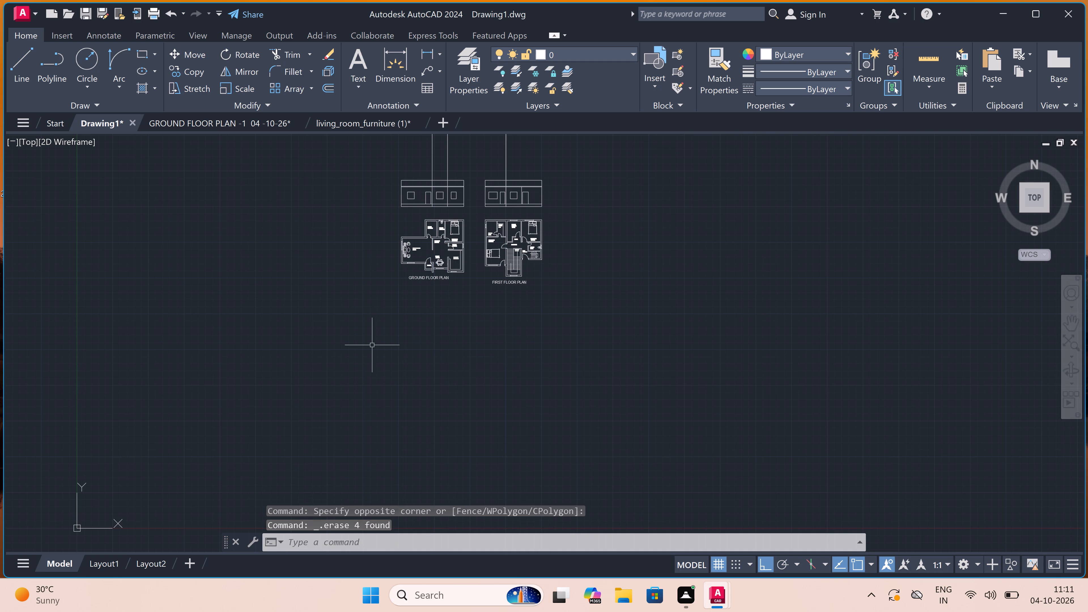
Trim the two new vertical lines out of the narrow band of the ground floor elevation.
scroll(477, 327, down, 2)
scroll(465, 263, up, 2)
scroll(452, 289, up, 3)
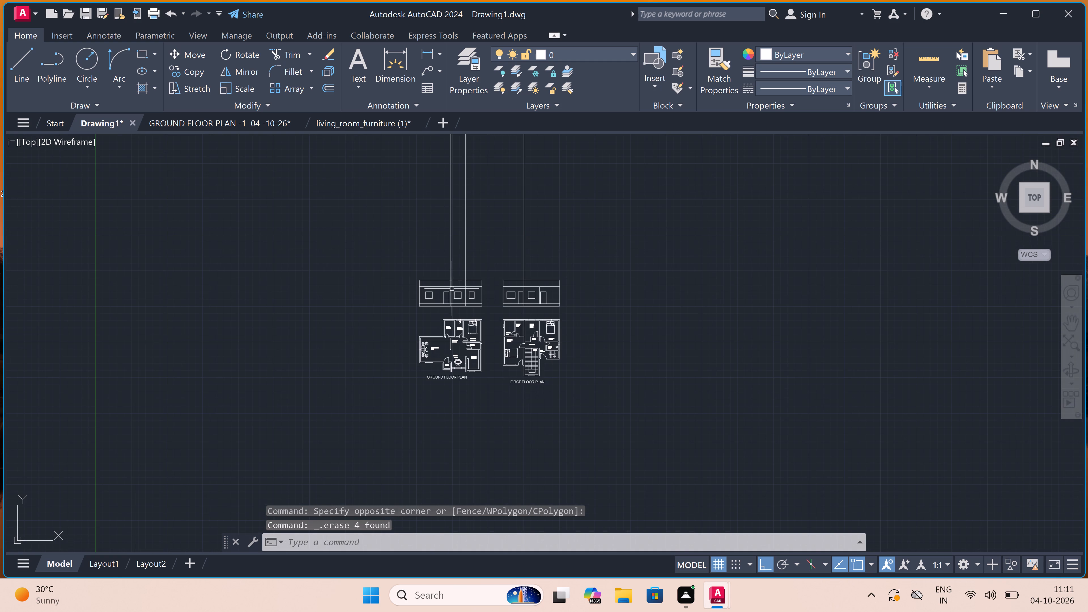
key(t)
key(r)
key(space)
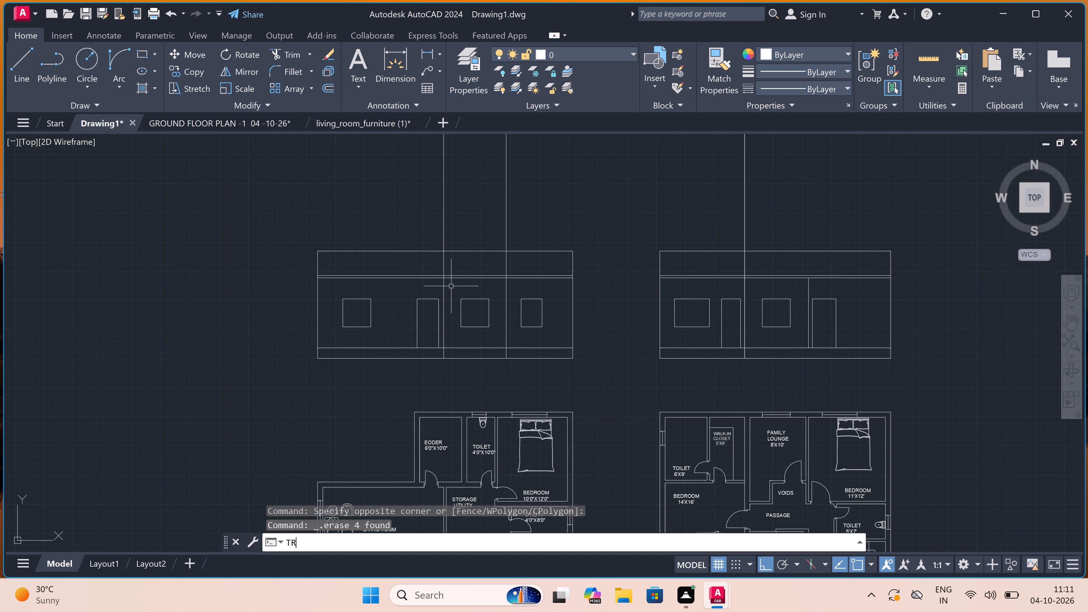
scroll(426, 277, up, 6)
double_click(407, 267)
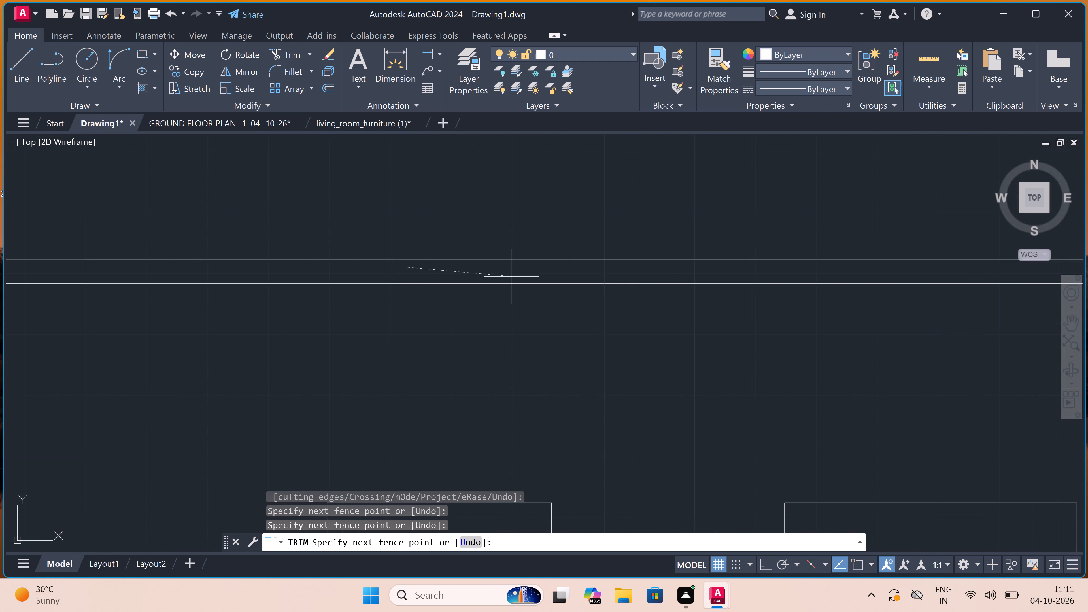
scroll(512, 277, down, 2)
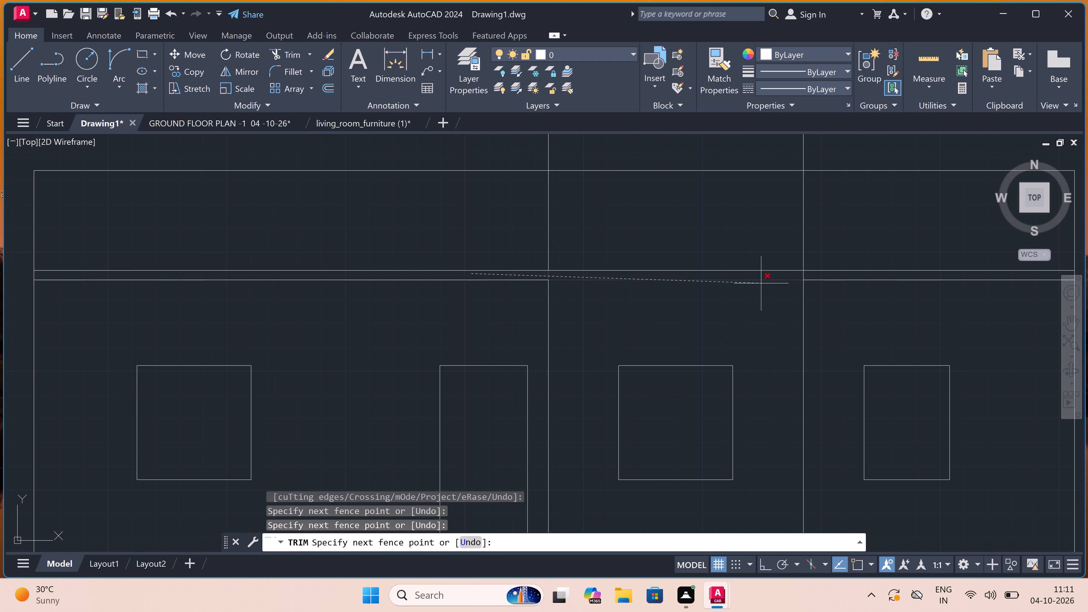
double_click(819, 278)
Trim the two vertical lines out of the ground floor elevation's upper band and the area above its top line.
scroll(446, 236, down, 1)
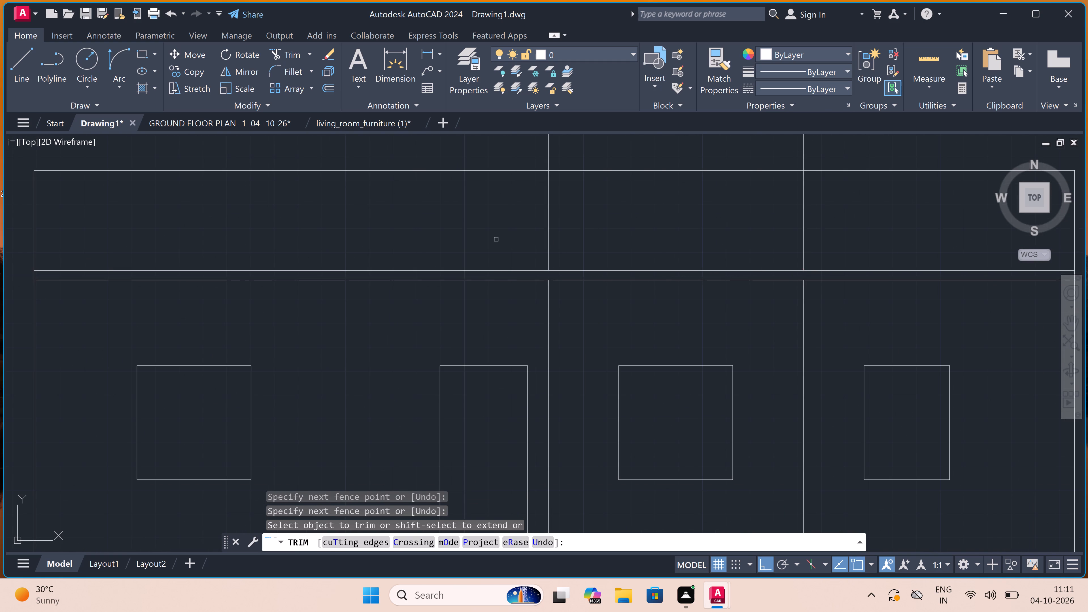
scroll(446, 236, down, 2)
scroll(486, 230, up, 1)
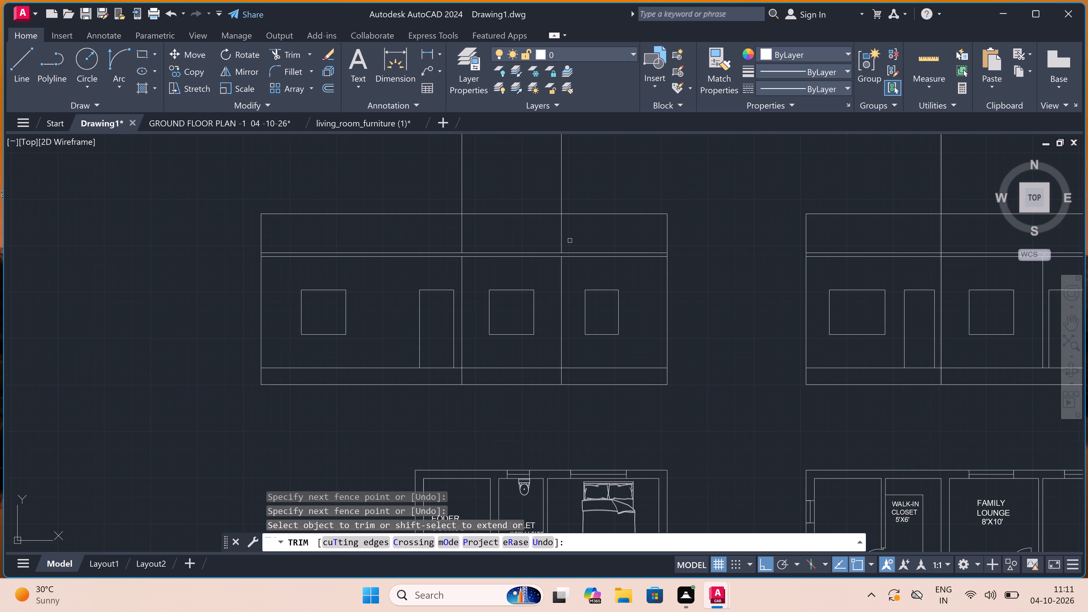
click(576, 232)
click(401, 231)
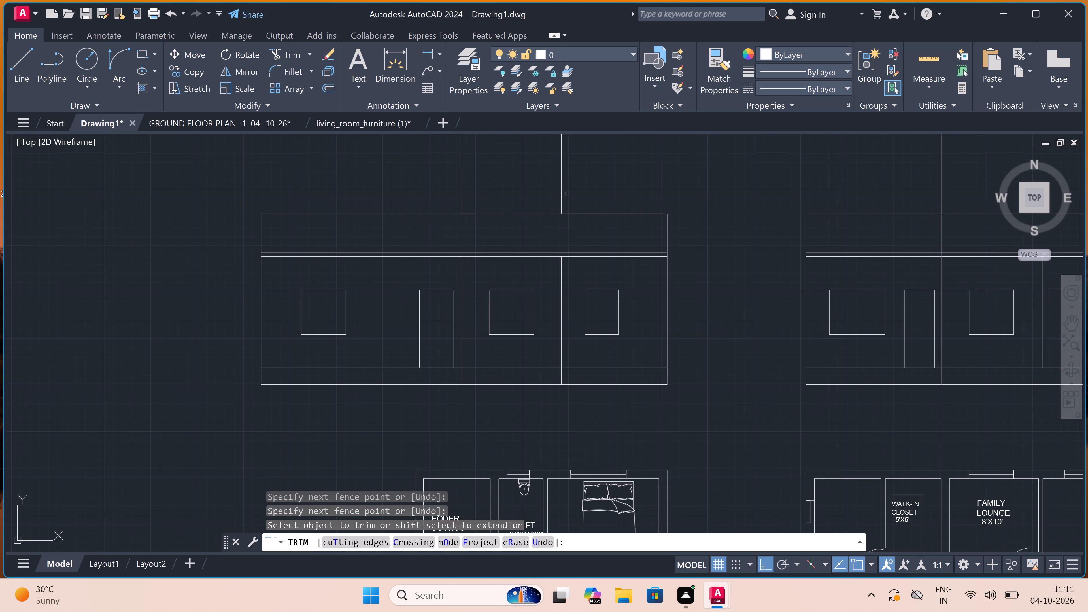
click(582, 189)
click(347, 179)
Trim the two vertical line stubs out of the ground floor elevation's base band.
scroll(520, 356, up, 2)
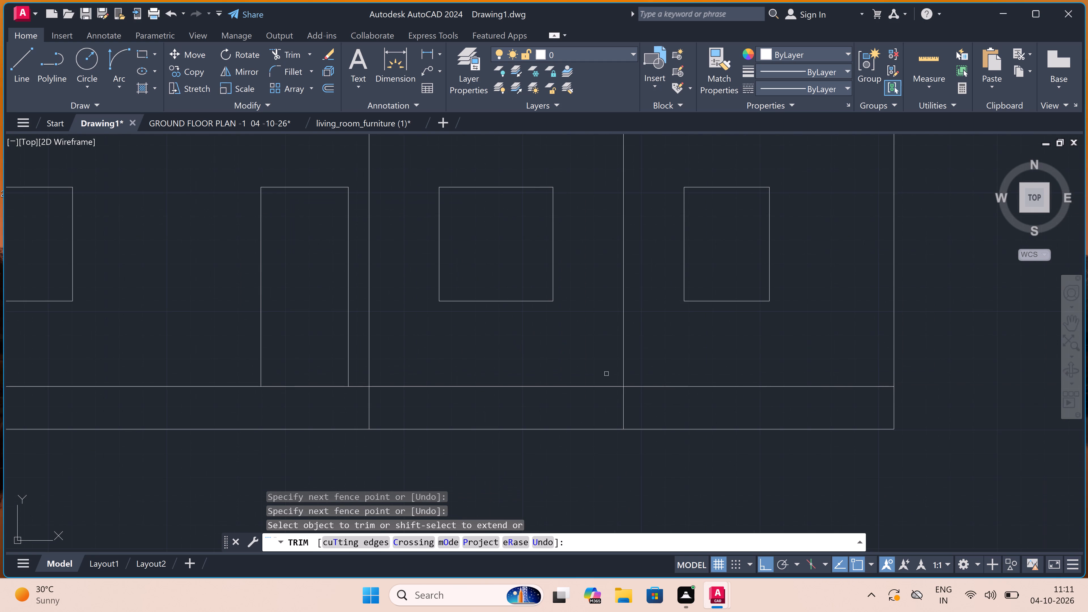
double_click(639, 406)
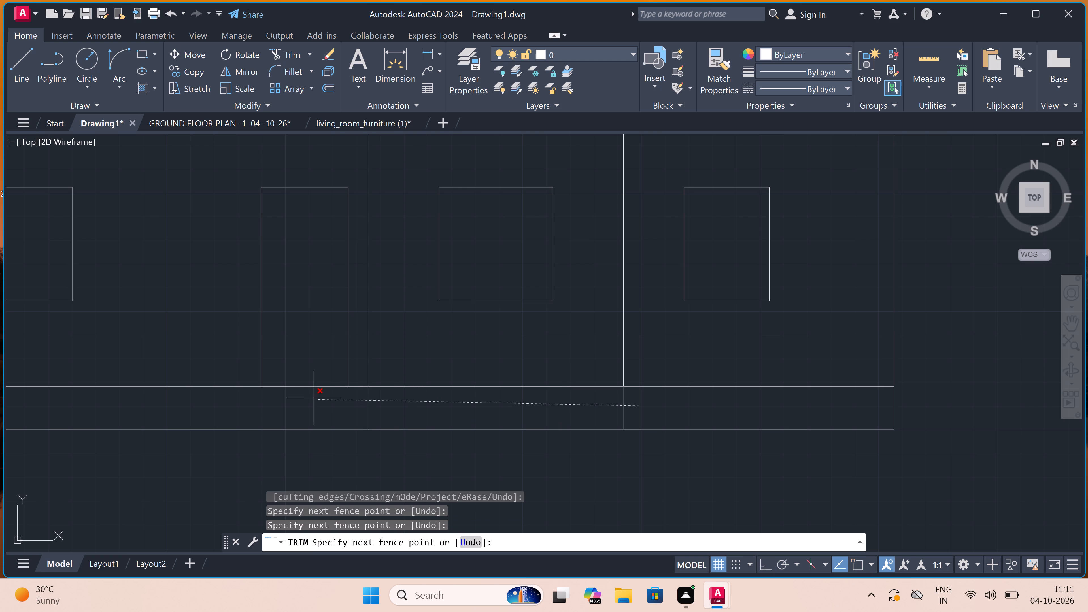
click(303, 397)
Trim the new vertical line's stub out of the first floor elevation's base band.
scroll(418, 322, down, 5)
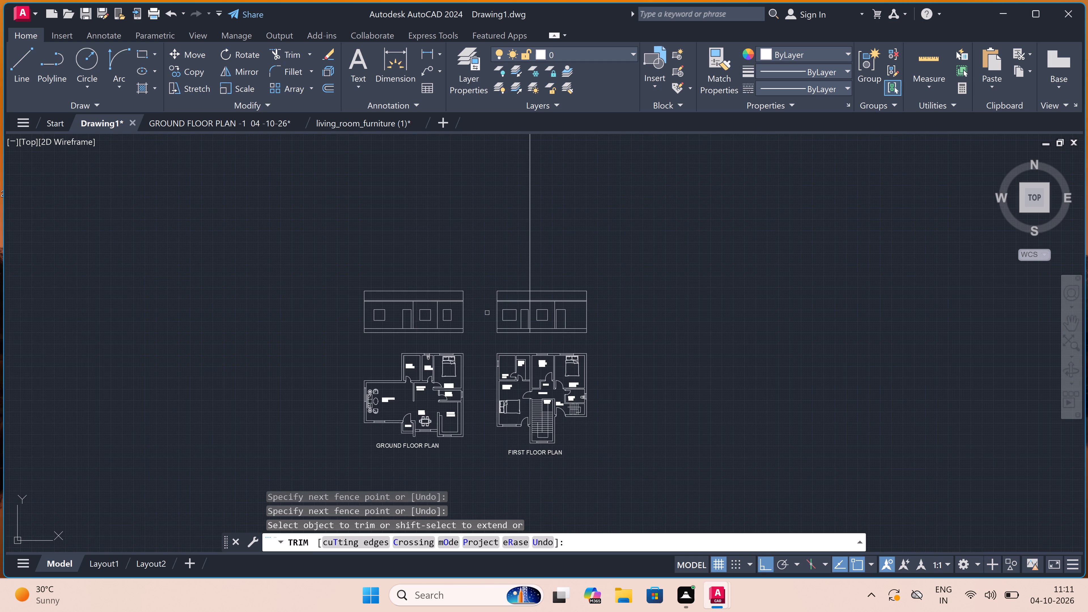
scroll(534, 337, up, 3)
scroll(505, 309, up, 3)
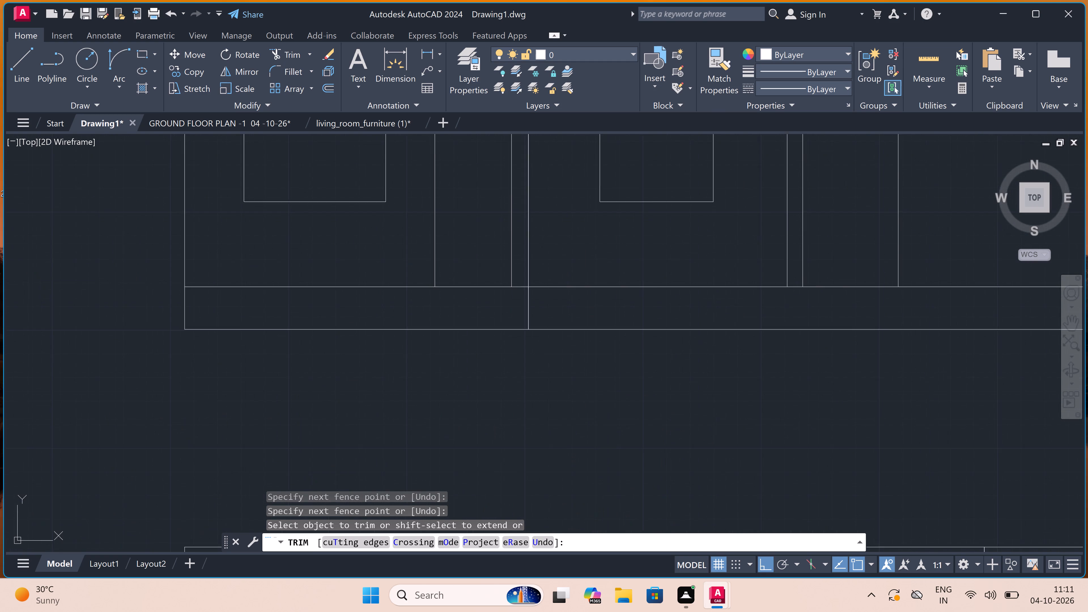
click(505, 307)
click(630, 308)
scroll(493, 330, down, 4)
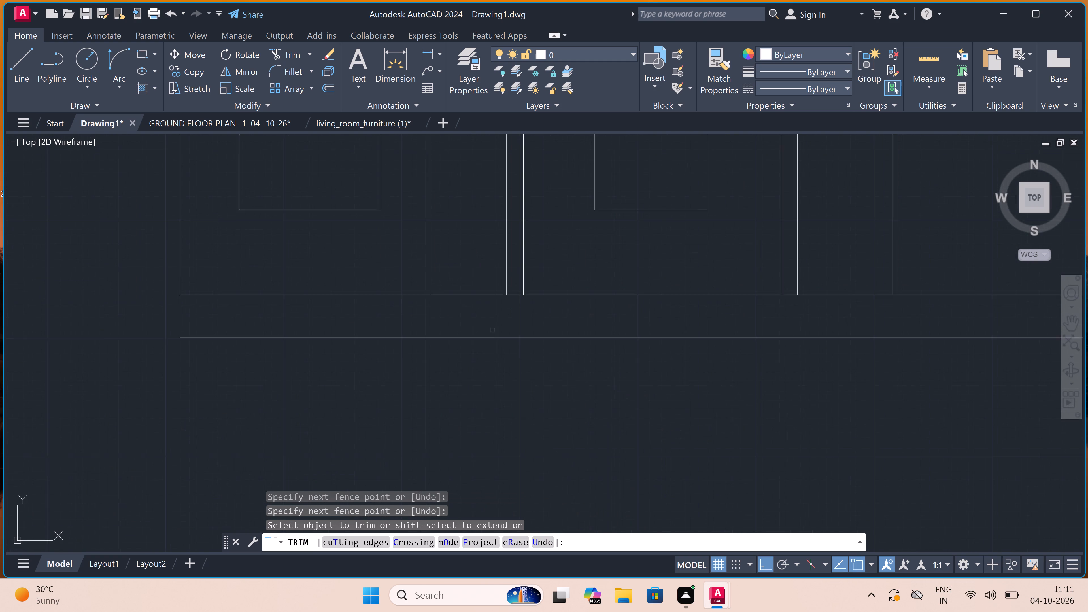
scroll(493, 331, down, 1)
scroll(479, 241, up, 2)
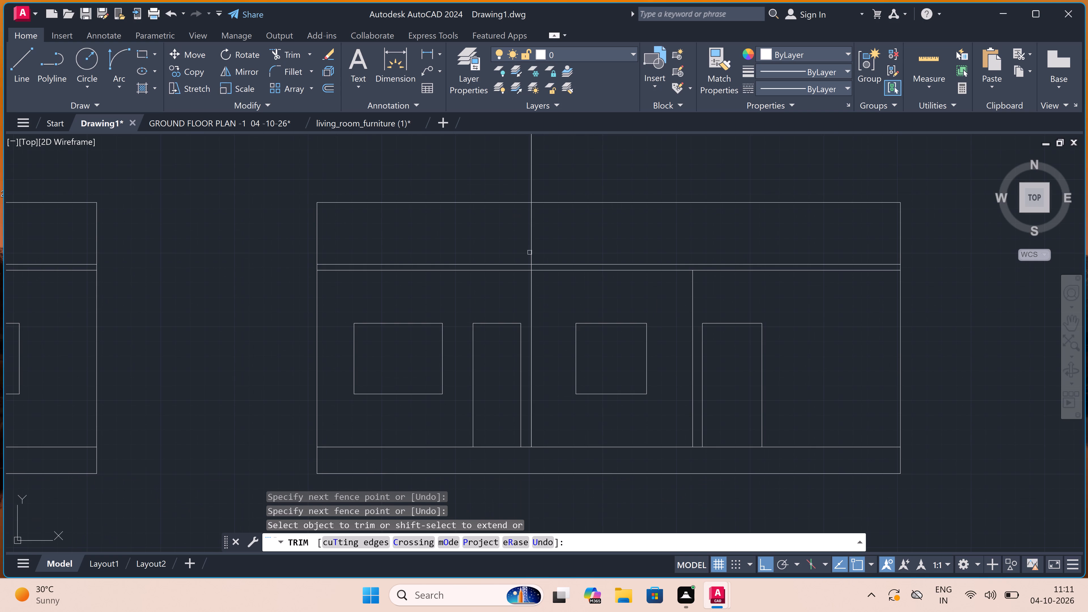
Trim the vertical line out of the first floor elevation's narrow band, upper band and the area above its top line.
scroll(526, 262, up, 3)
click(552, 281)
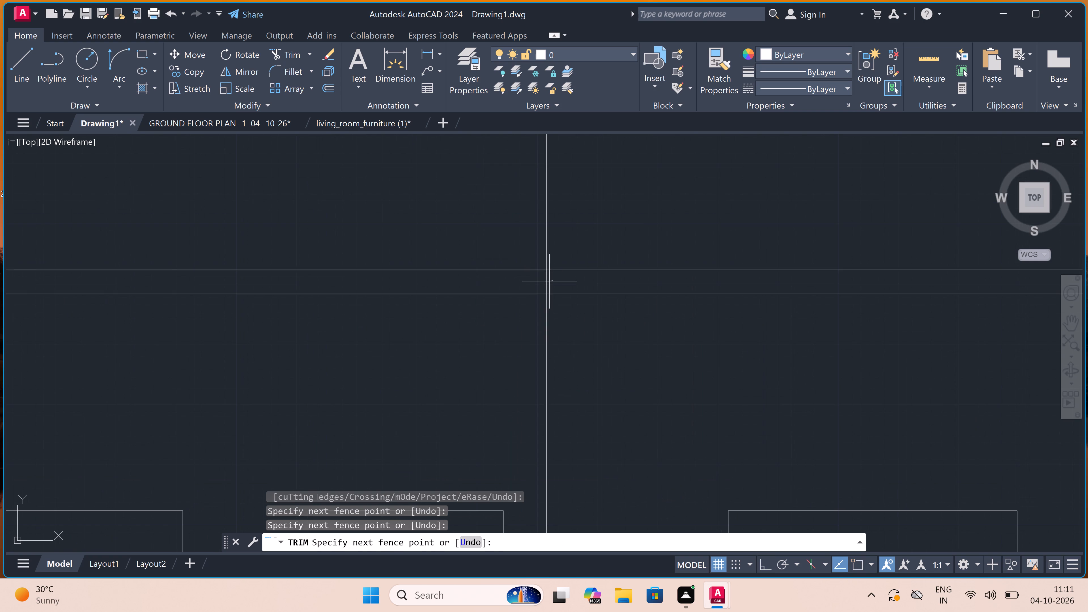
click(528, 278)
scroll(525, 279, down, 4)
click(535, 258)
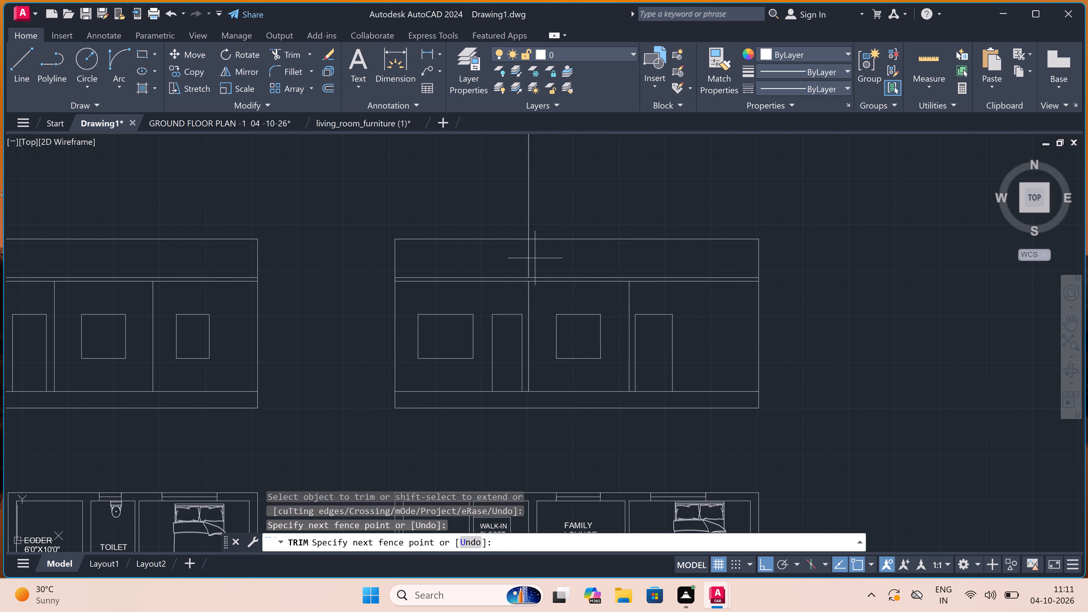
click(503, 257)
double_click(579, 205)
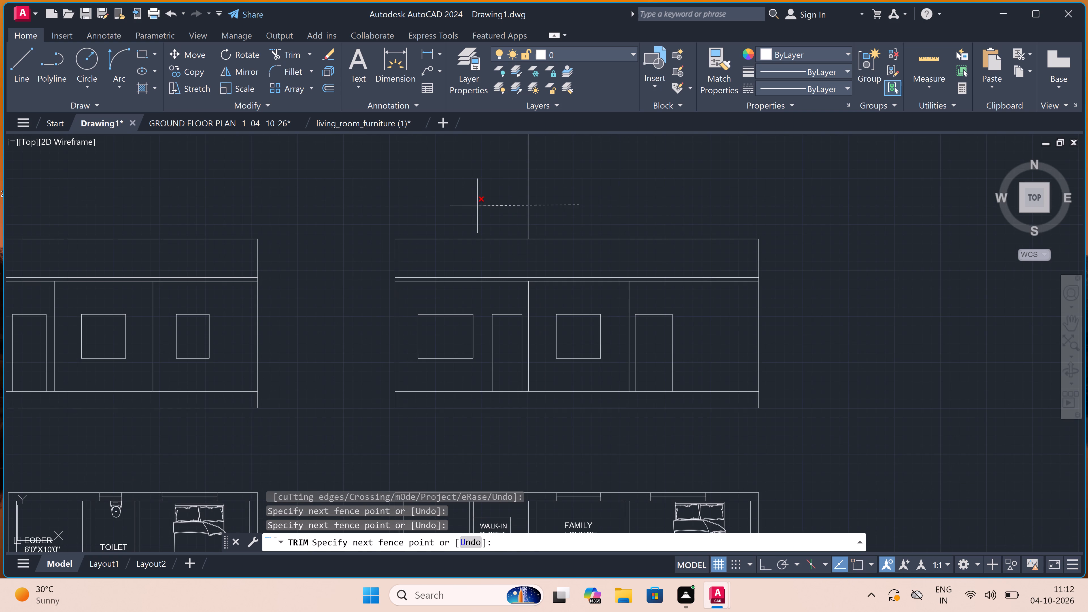
click(470, 206)
scroll(470, 206, down, 2)
key(Escape)
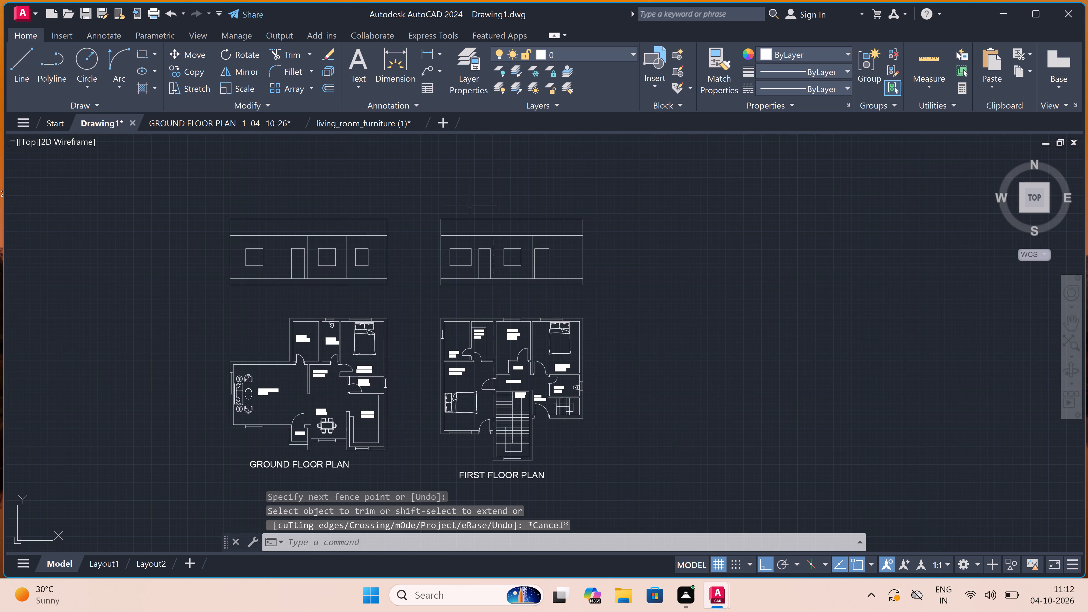
Add the multiline text label ELEVATION between the ground floor elevation and the ground floor plan.
scroll(258, 266, up, 1)
key(m)
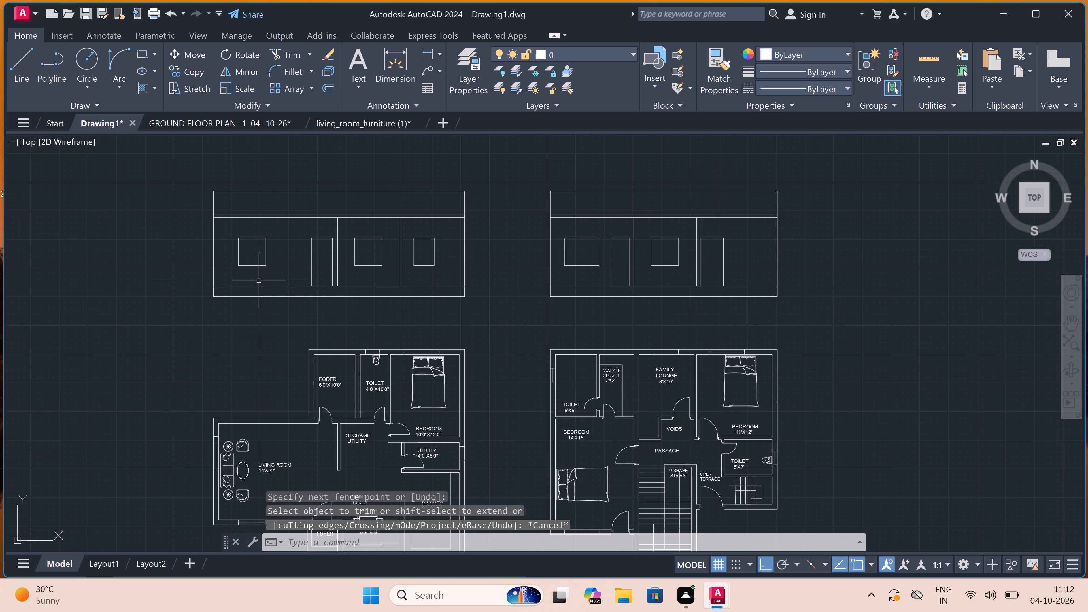
key(t)
key(space)
scroll(273, 332, up, 2)
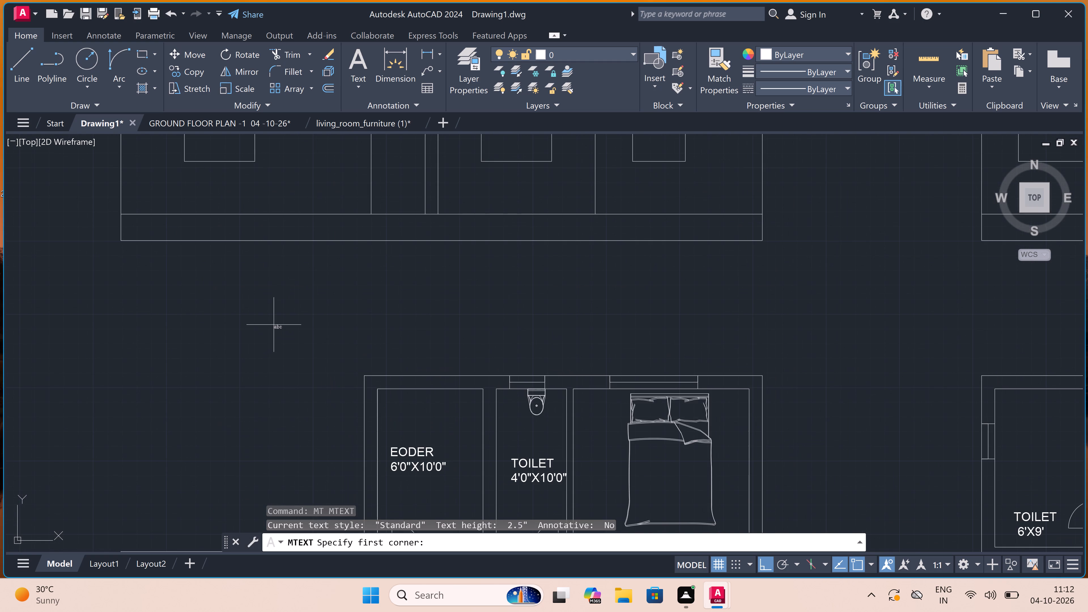
drag(252, 298, 258, 298)
click(736, 306)
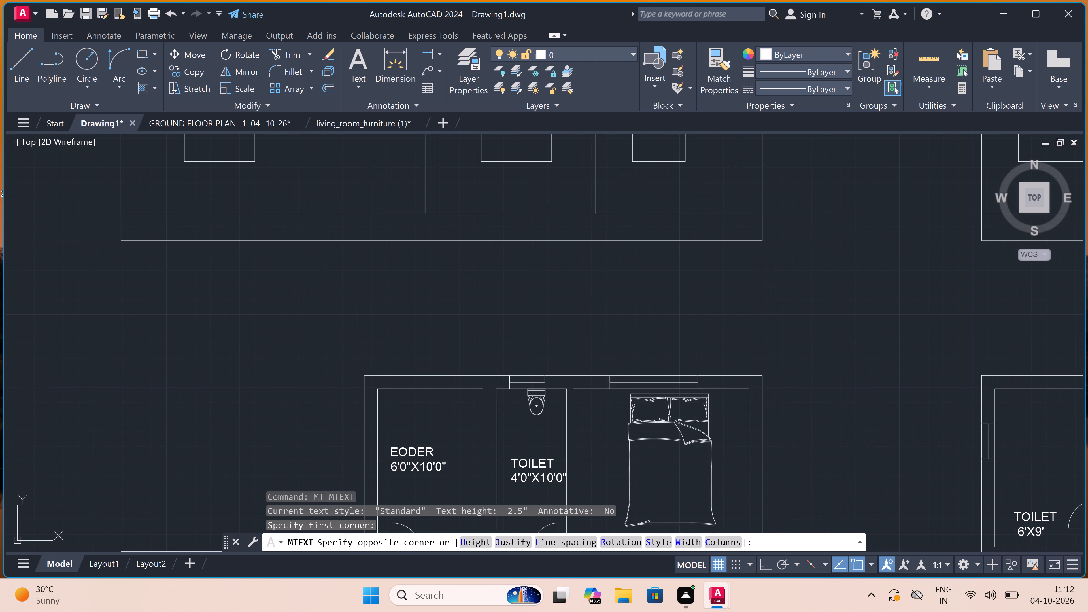
key(e)
key(l)
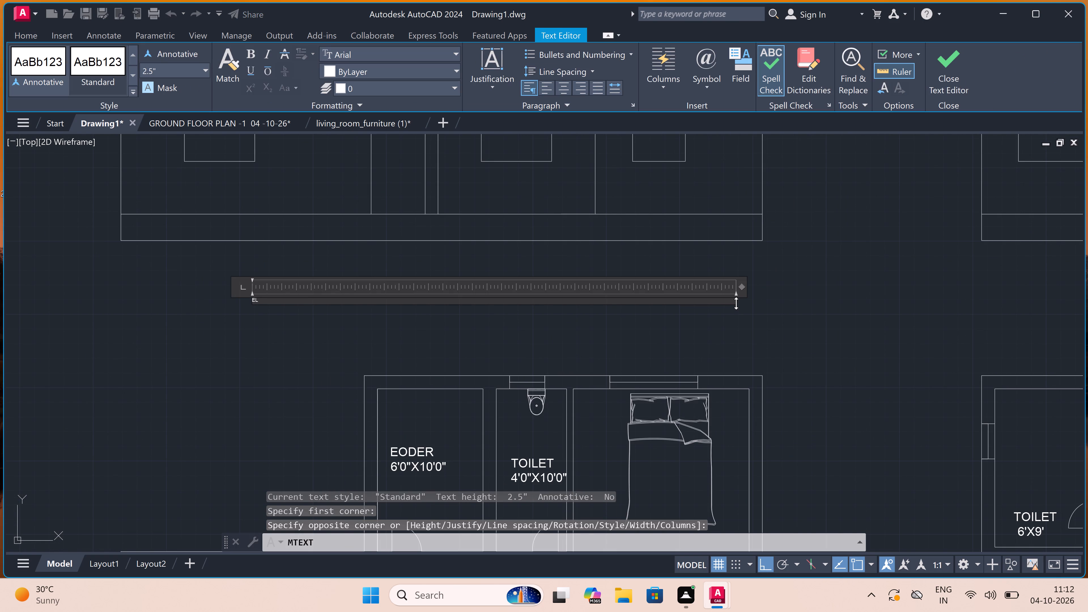
text(EVATI)
text(ON)
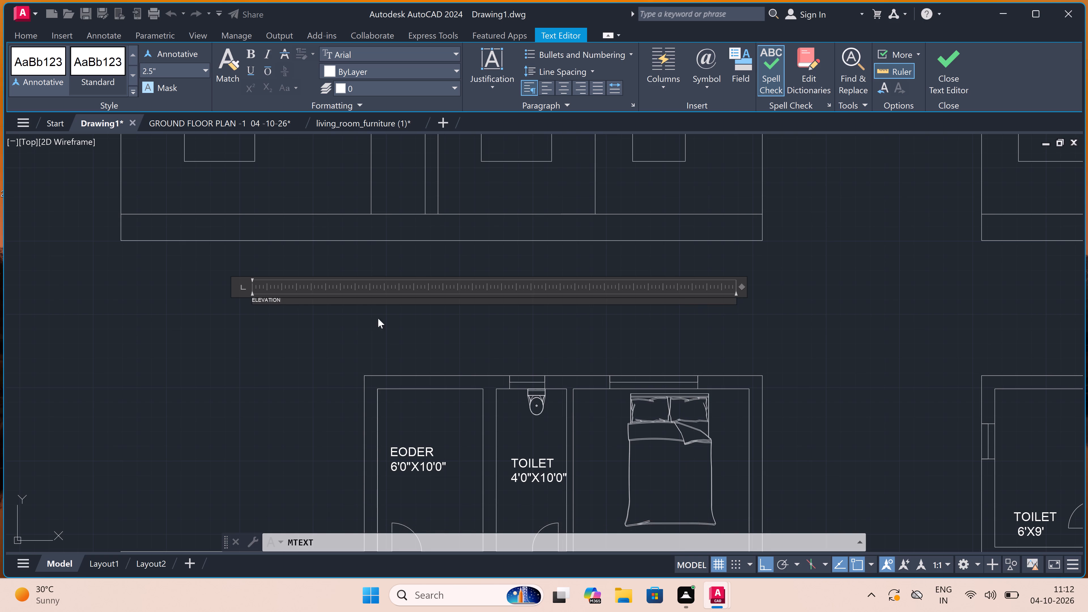
click(274, 318)
scroll(274, 317, down, 4)
scroll(590, 303, down, 3)
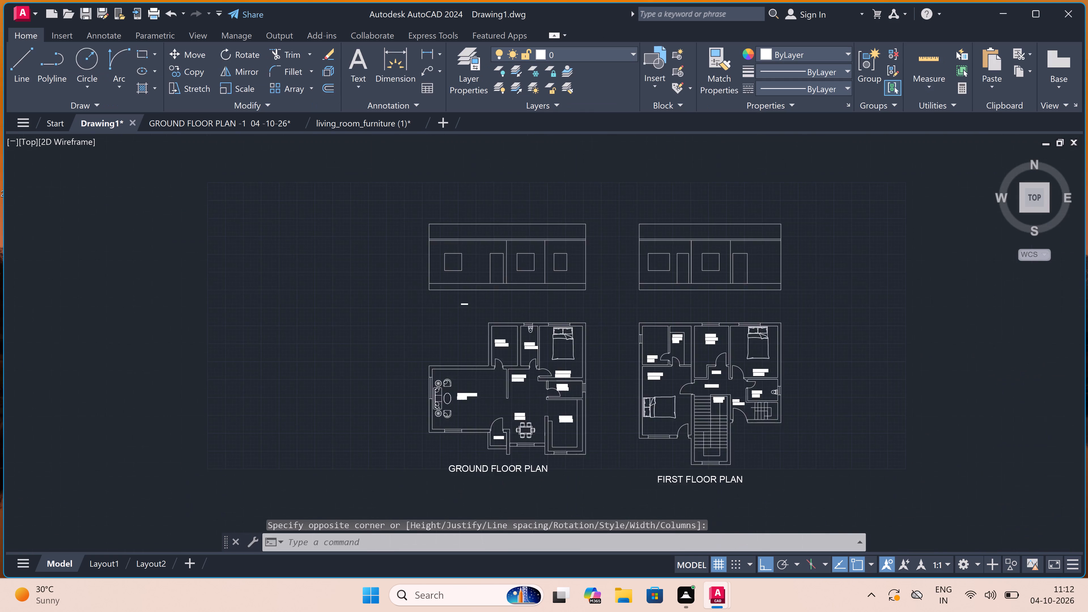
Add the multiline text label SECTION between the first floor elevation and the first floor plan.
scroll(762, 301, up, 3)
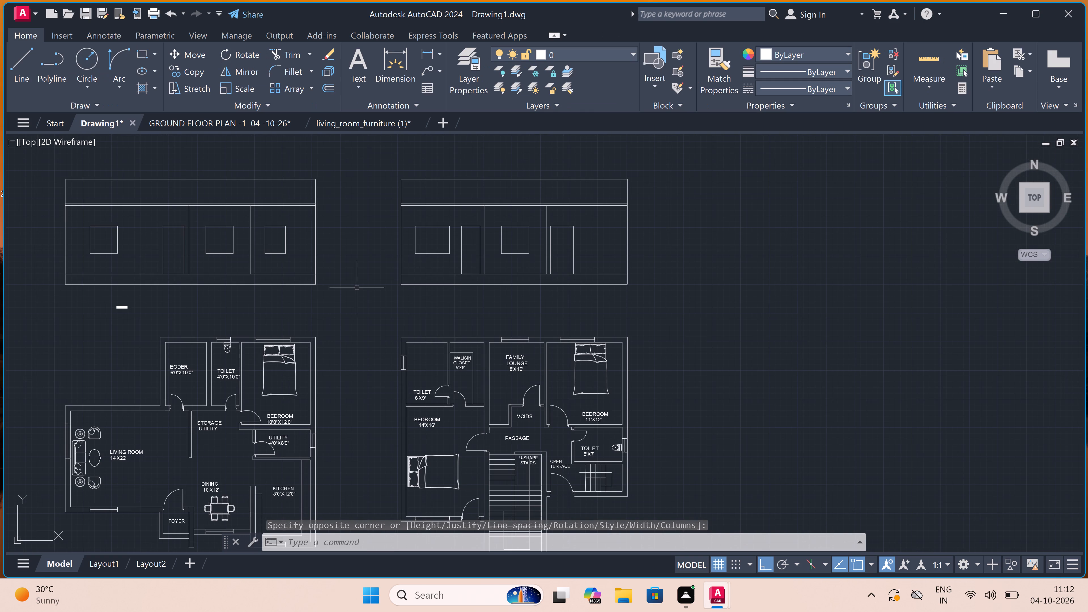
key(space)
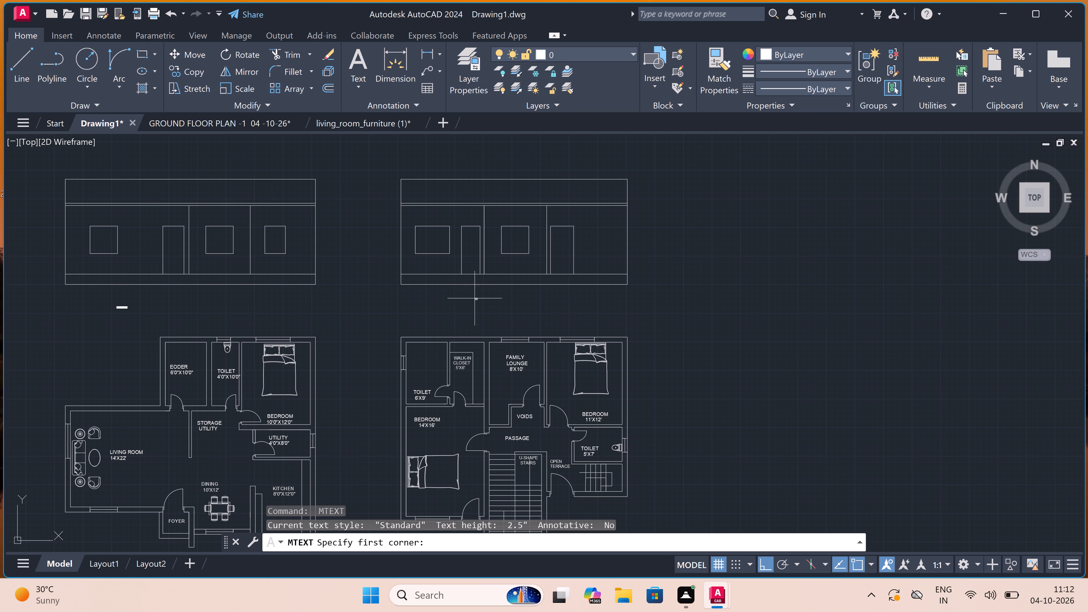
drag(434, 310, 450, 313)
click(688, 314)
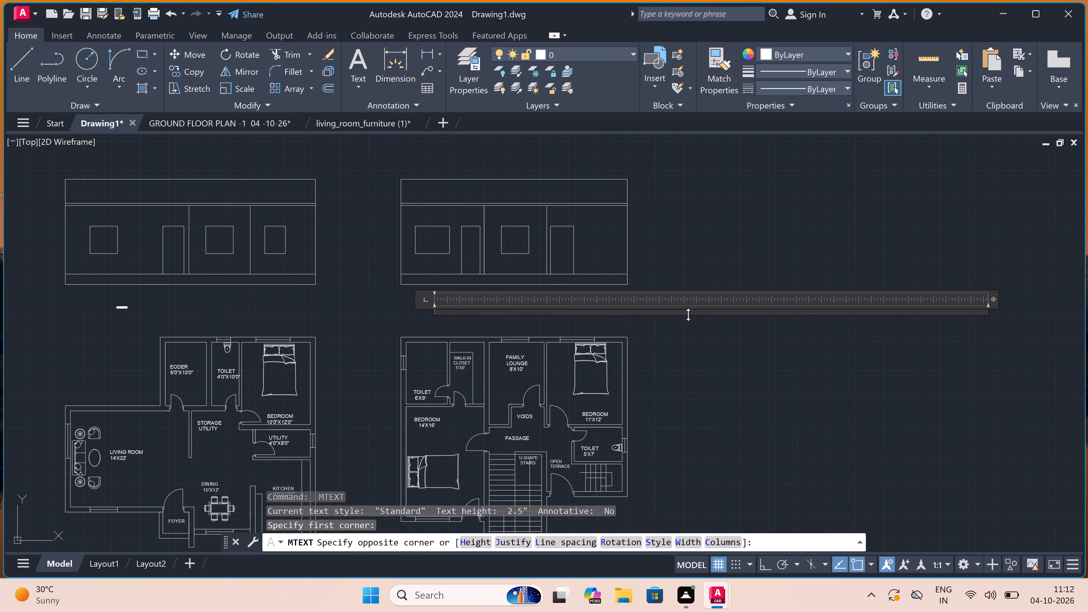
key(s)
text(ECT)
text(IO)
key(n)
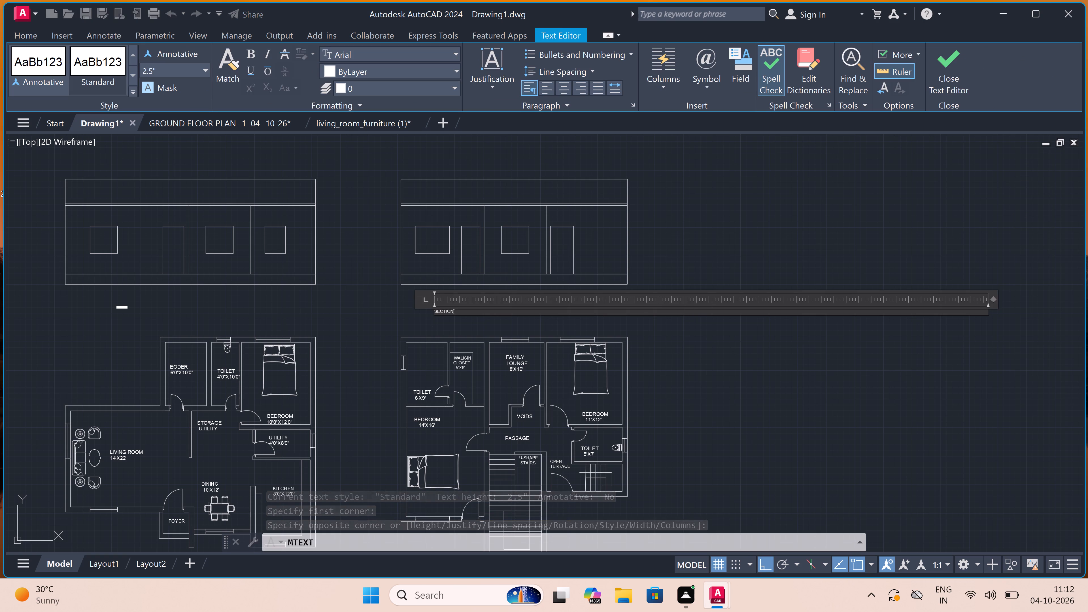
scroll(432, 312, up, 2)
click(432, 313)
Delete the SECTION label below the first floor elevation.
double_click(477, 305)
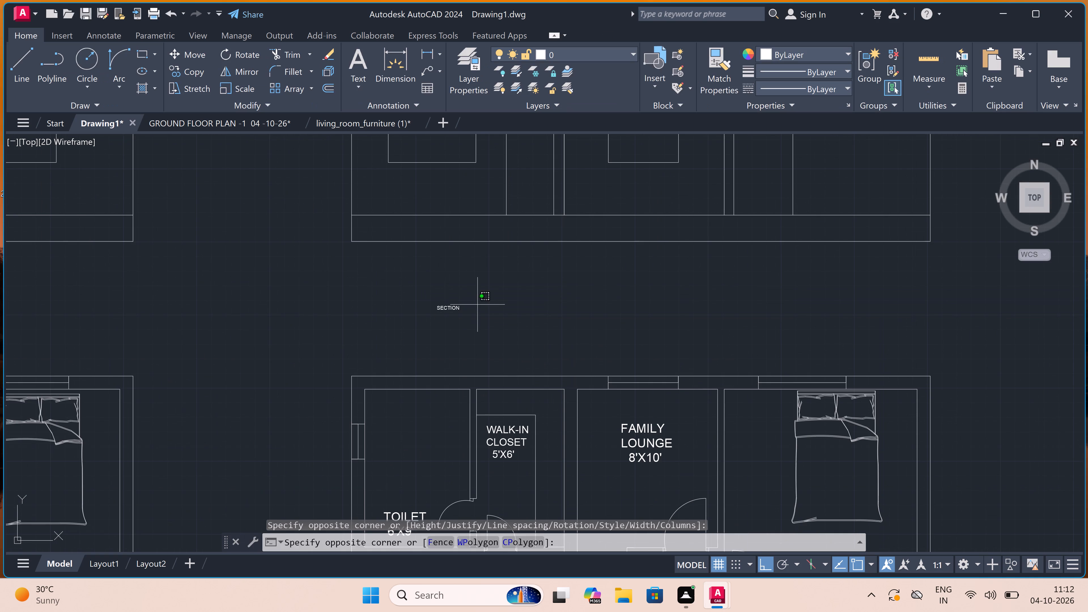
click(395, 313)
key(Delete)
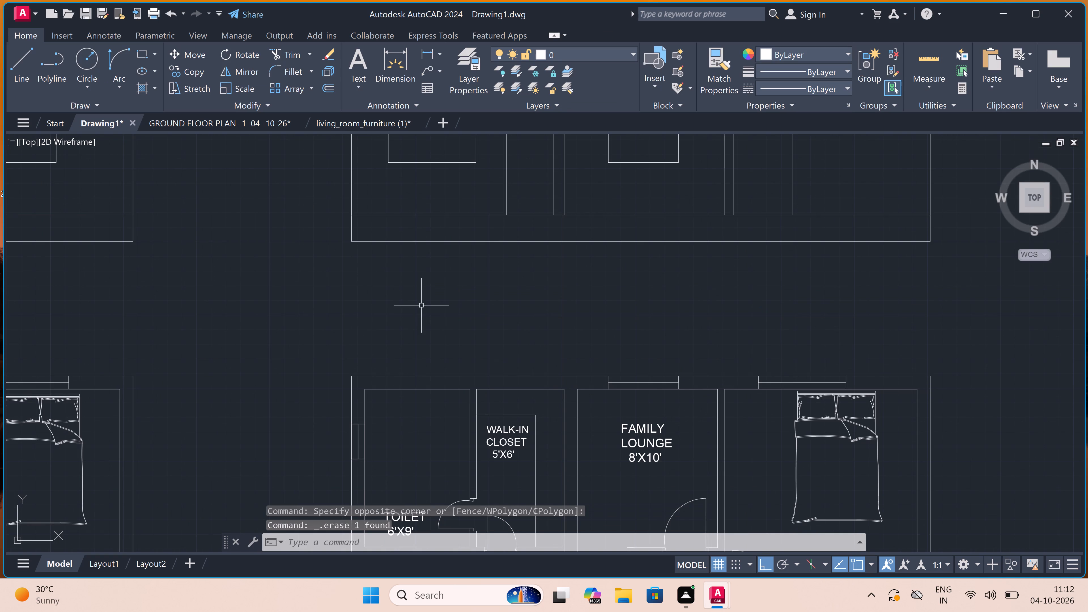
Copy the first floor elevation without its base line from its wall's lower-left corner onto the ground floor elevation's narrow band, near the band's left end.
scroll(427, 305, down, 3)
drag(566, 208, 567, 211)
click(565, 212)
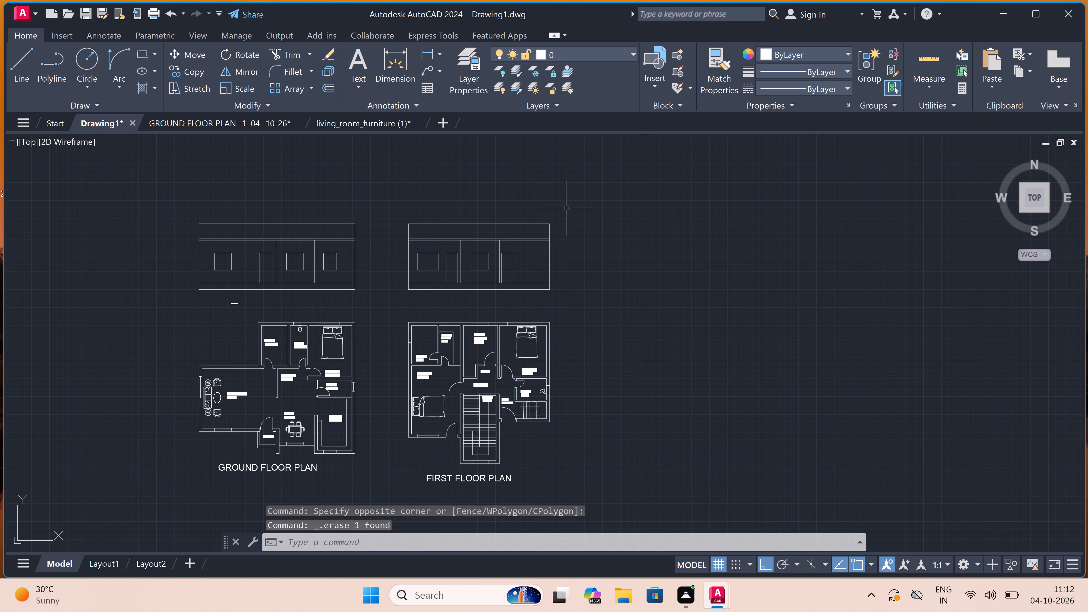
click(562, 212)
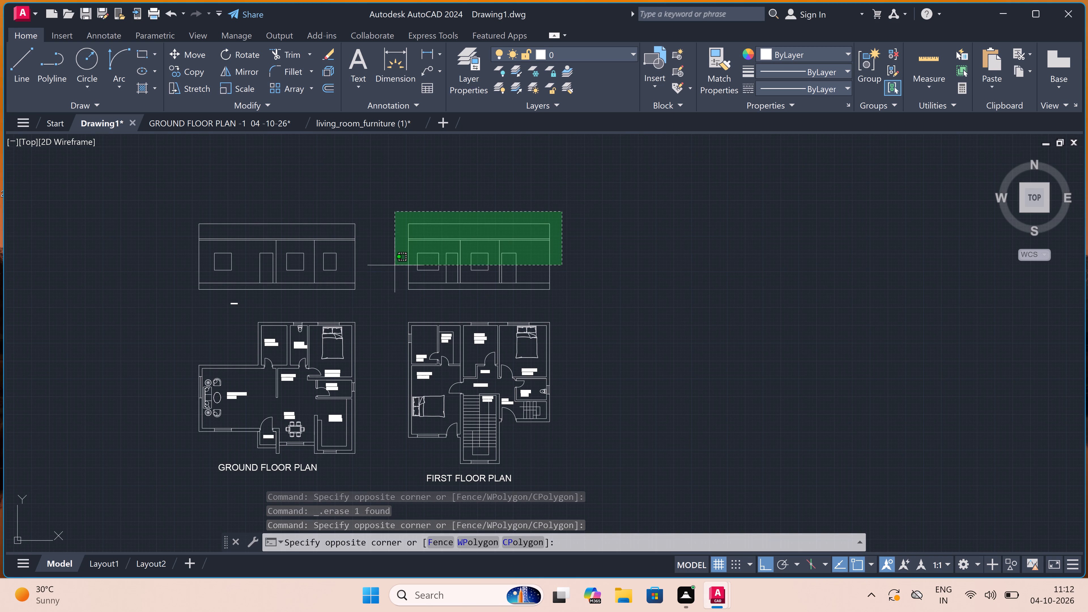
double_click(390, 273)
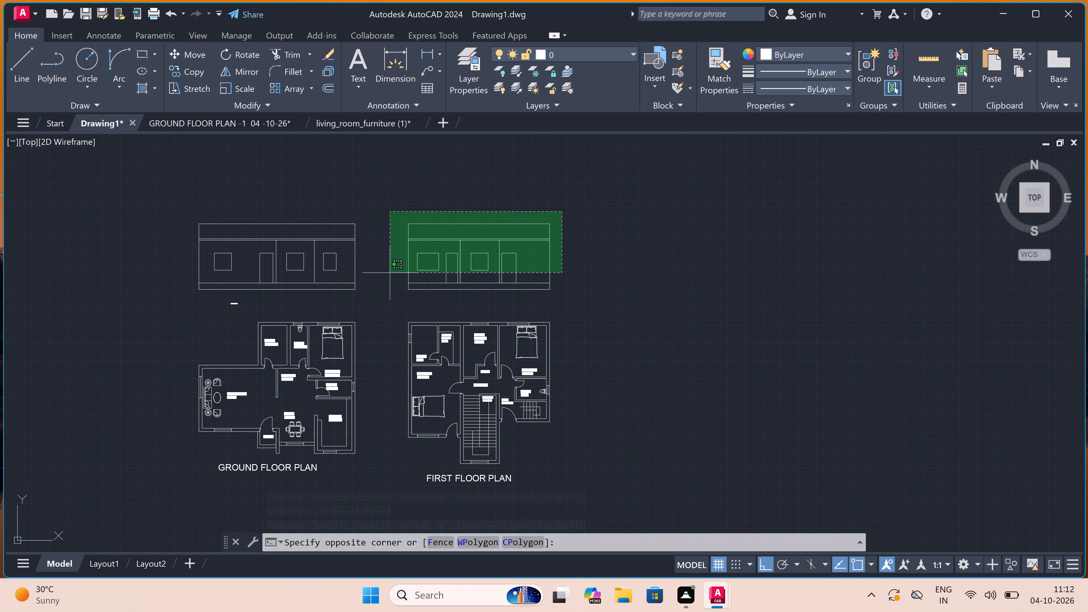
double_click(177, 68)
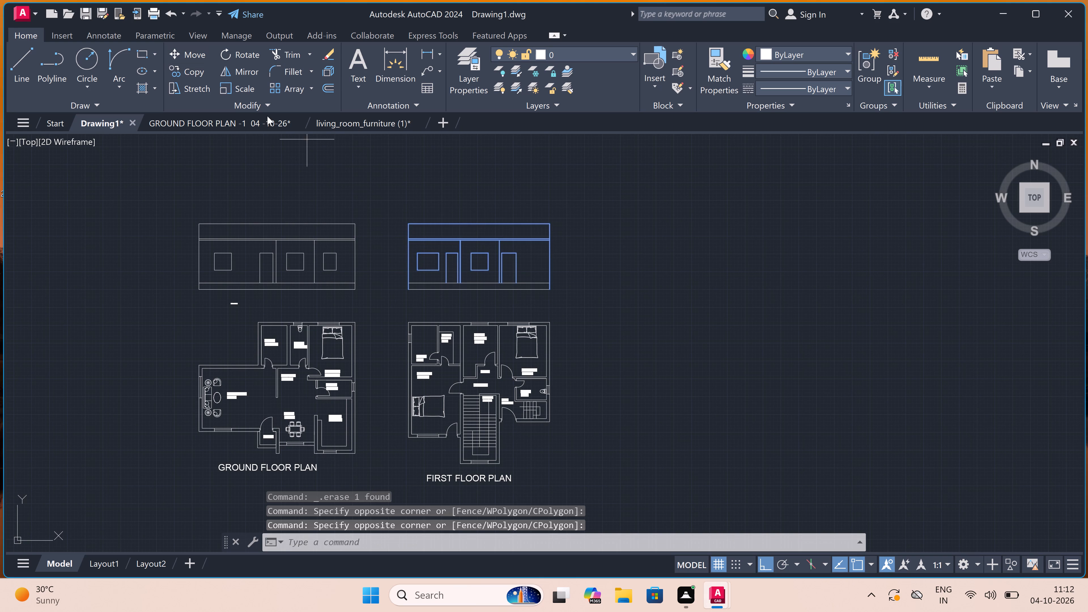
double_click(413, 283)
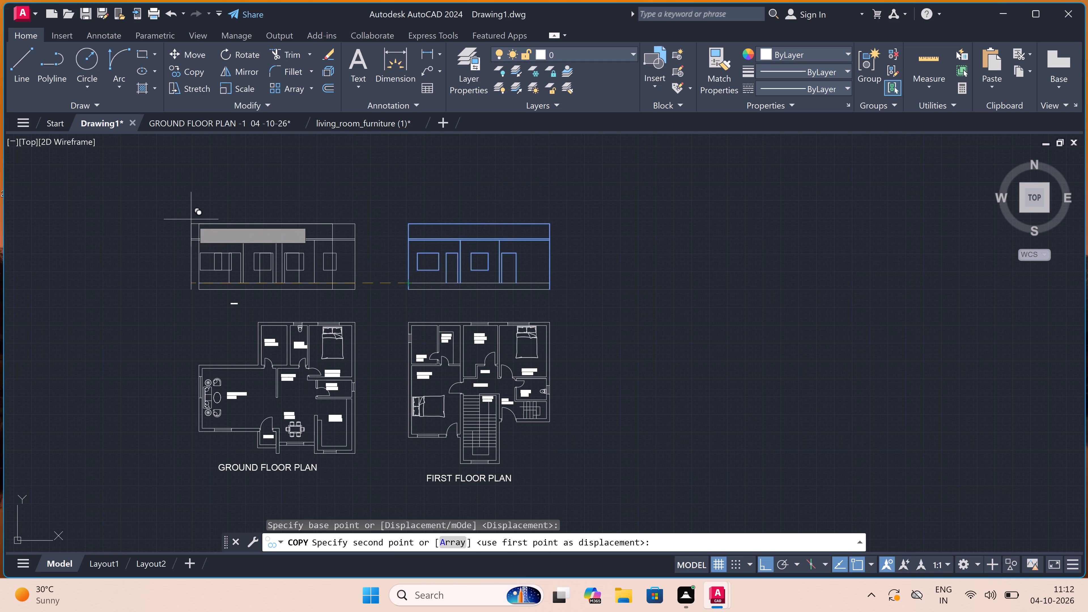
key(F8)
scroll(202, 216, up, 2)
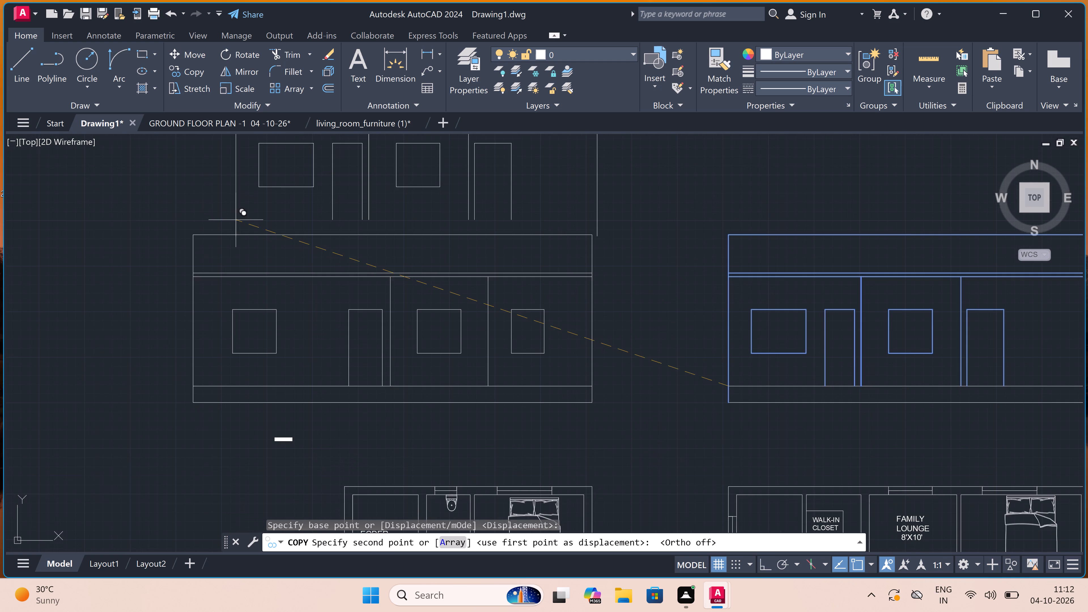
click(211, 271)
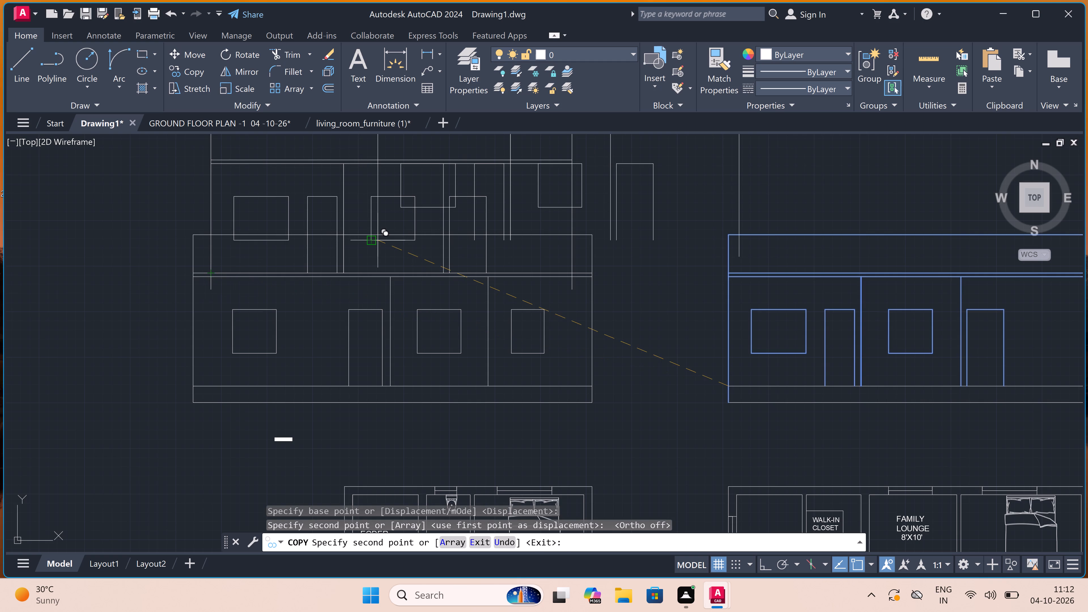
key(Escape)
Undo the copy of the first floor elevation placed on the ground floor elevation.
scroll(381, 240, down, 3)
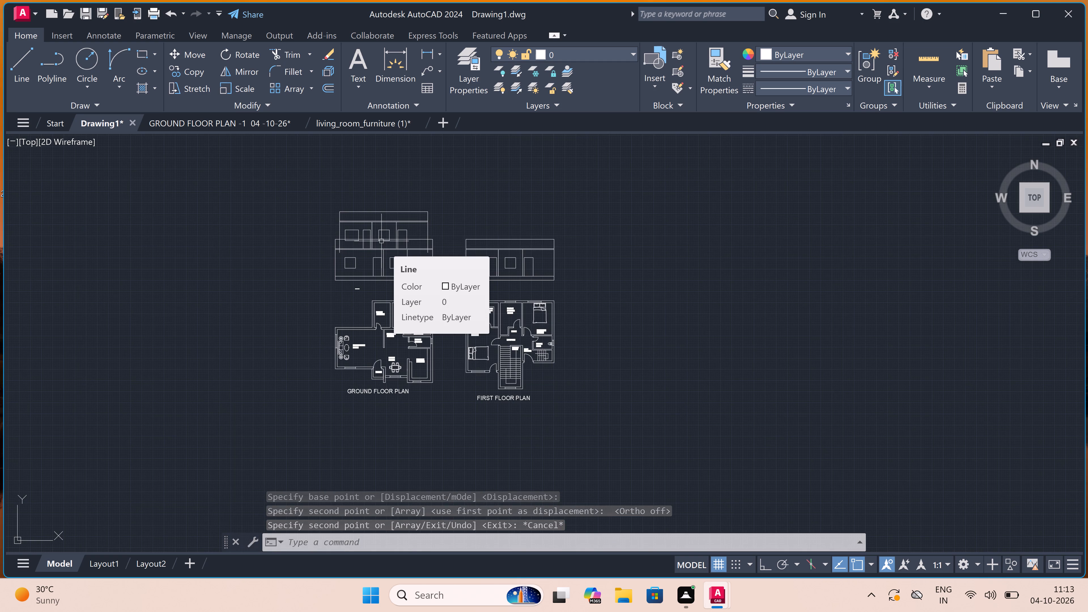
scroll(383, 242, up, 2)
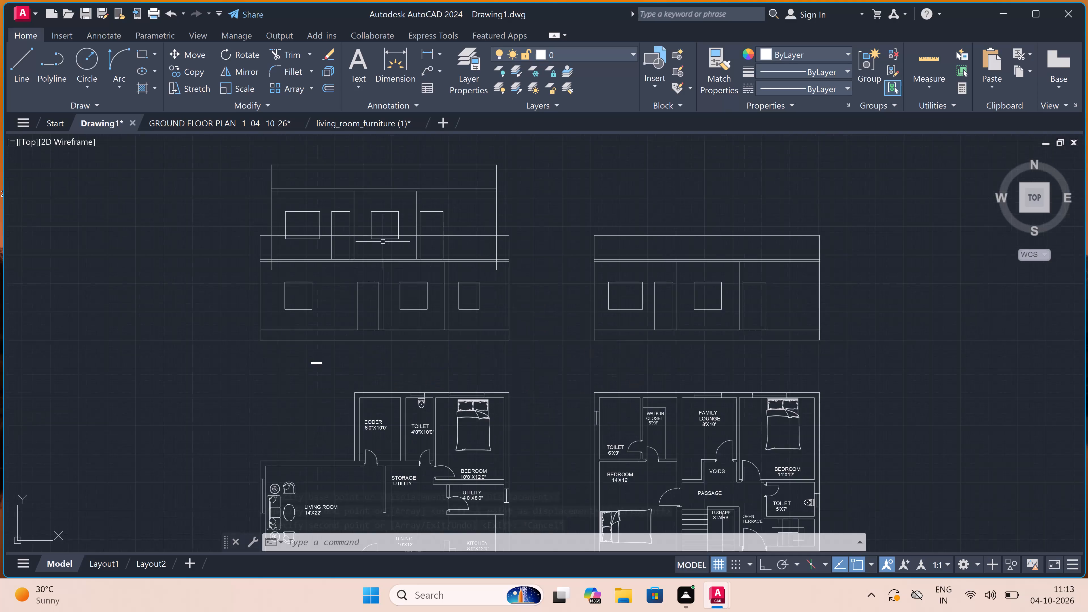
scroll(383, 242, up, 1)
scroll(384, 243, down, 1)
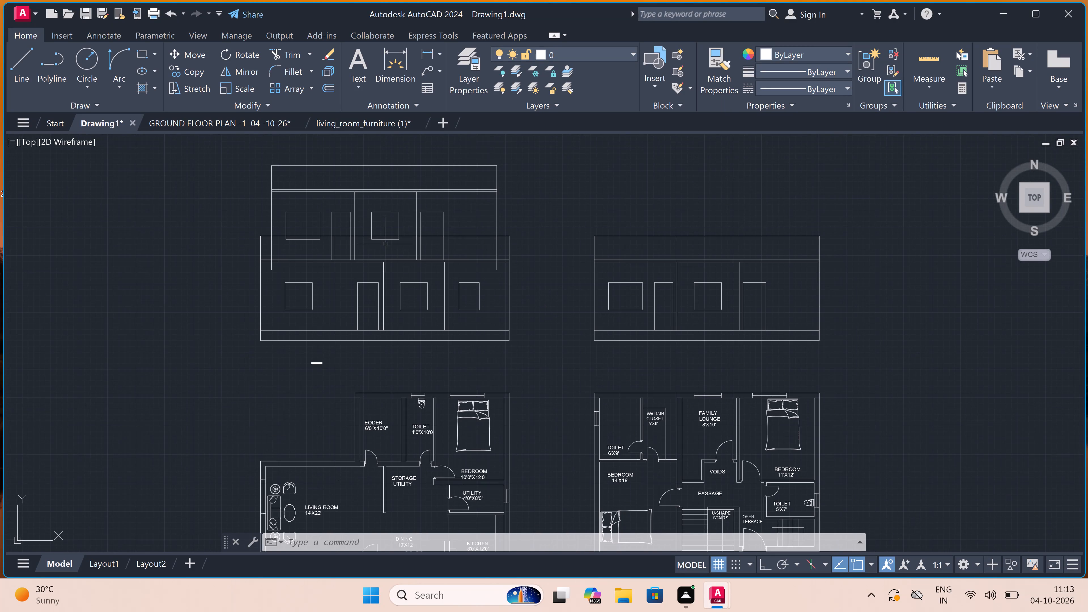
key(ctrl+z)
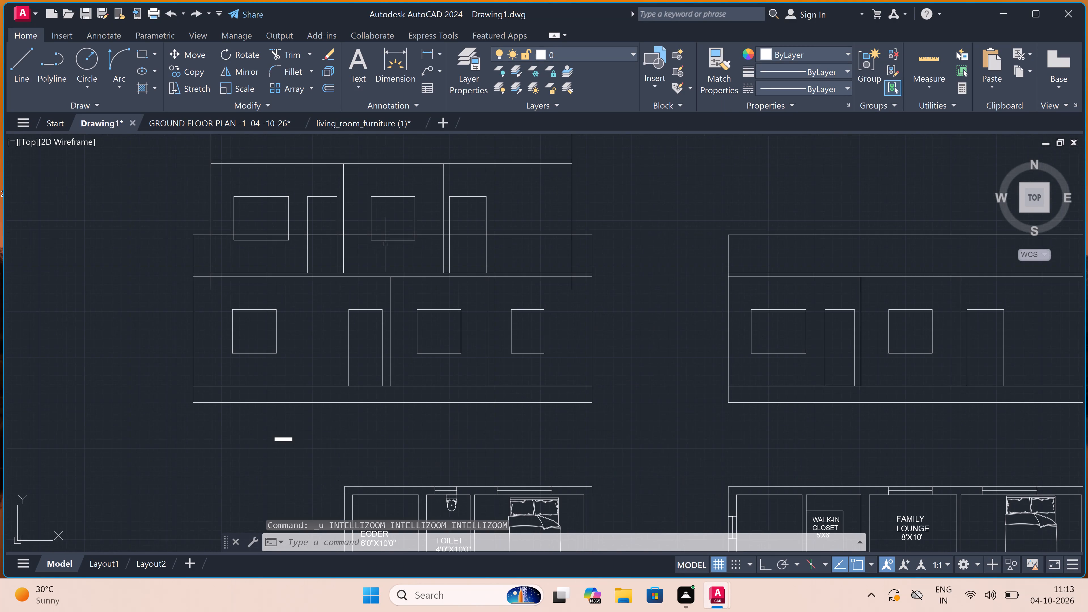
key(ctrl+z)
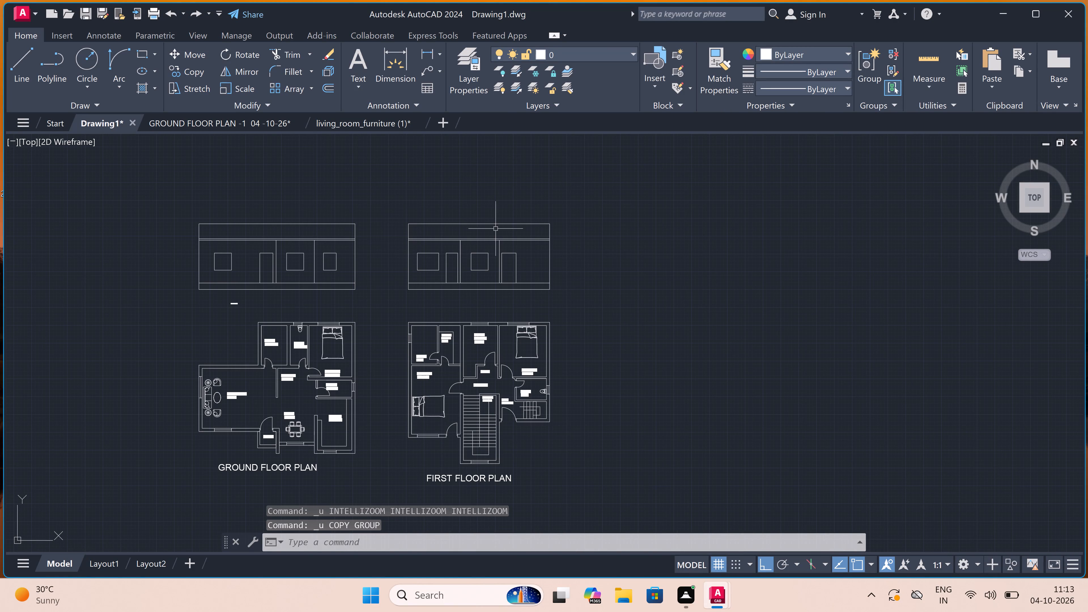
Copy the first floor elevation without its base line onto the ground floor elevation, aligning its wall's lower-right corner with the narrow band's upper-right corner.
click(563, 216)
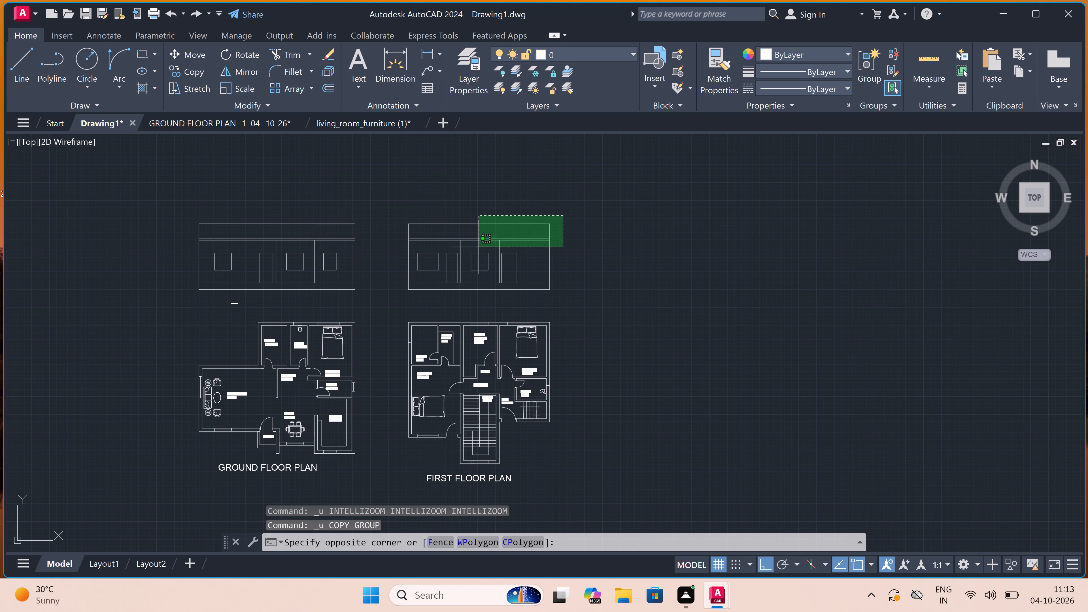
click(389, 271)
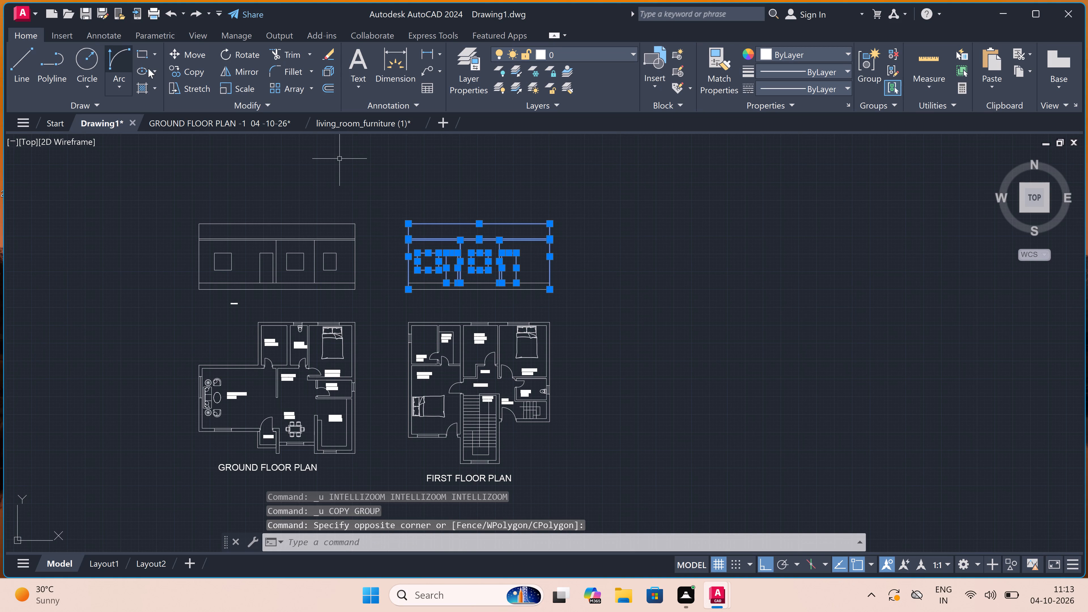
click(182, 71)
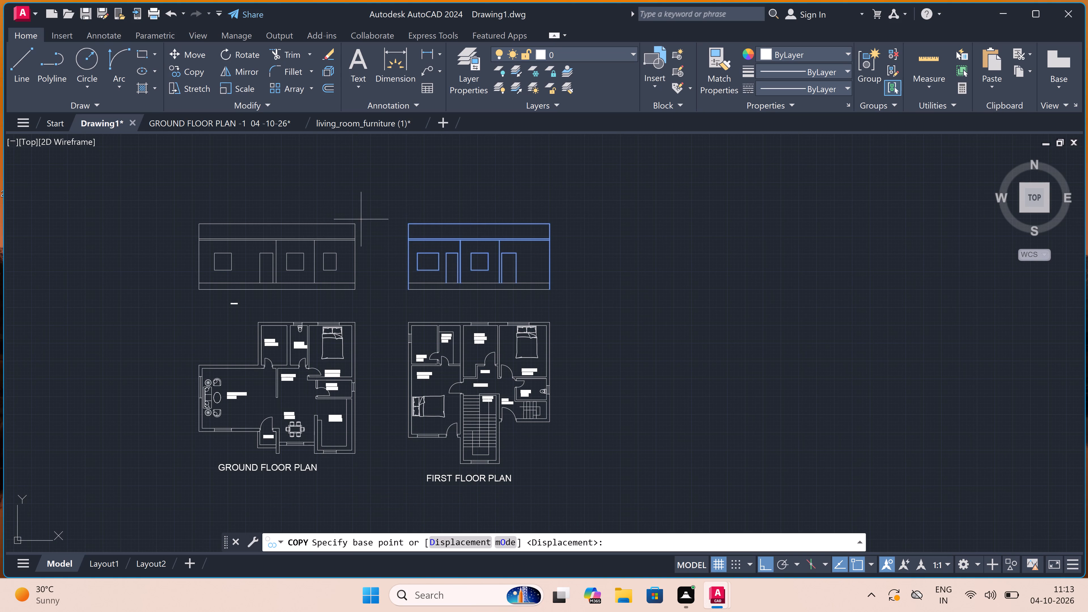
click(549, 281)
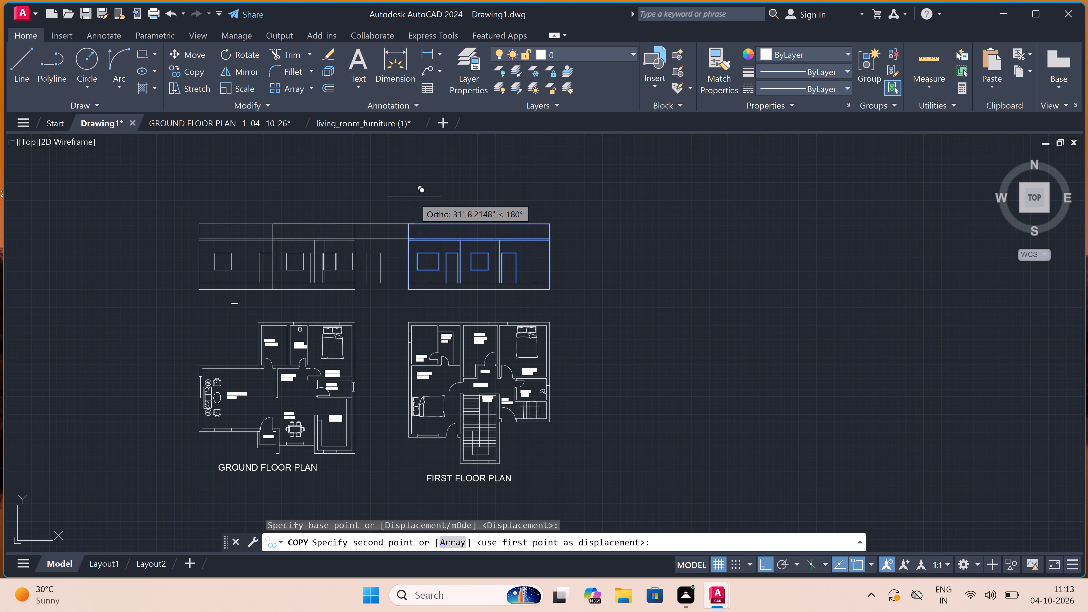
key(F8)
scroll(359, 238, up, 3)
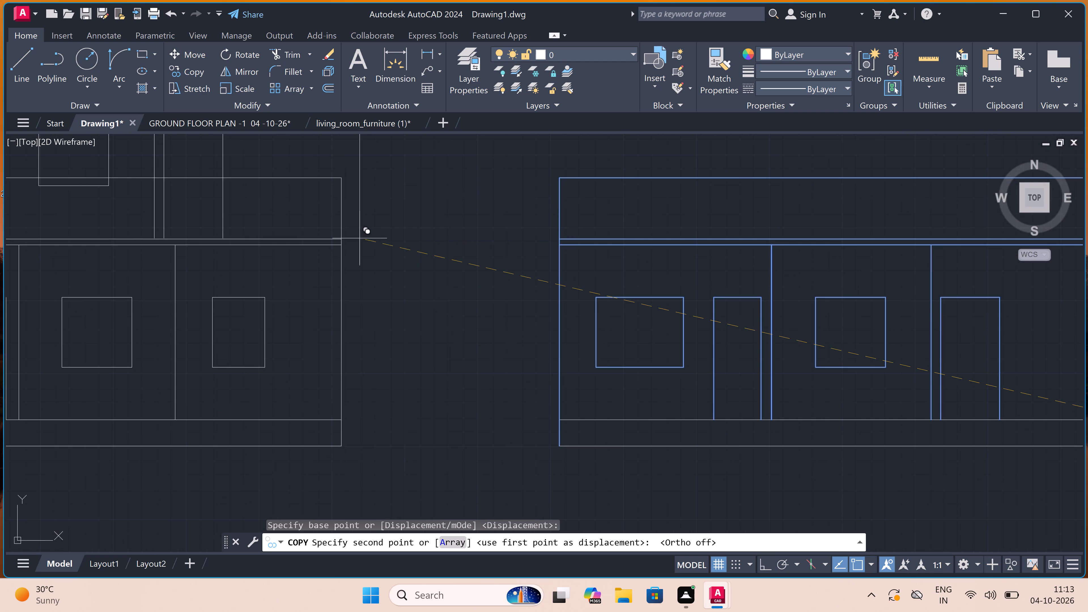
scroll(345, 241, up, 3)
double_click(329, 227)
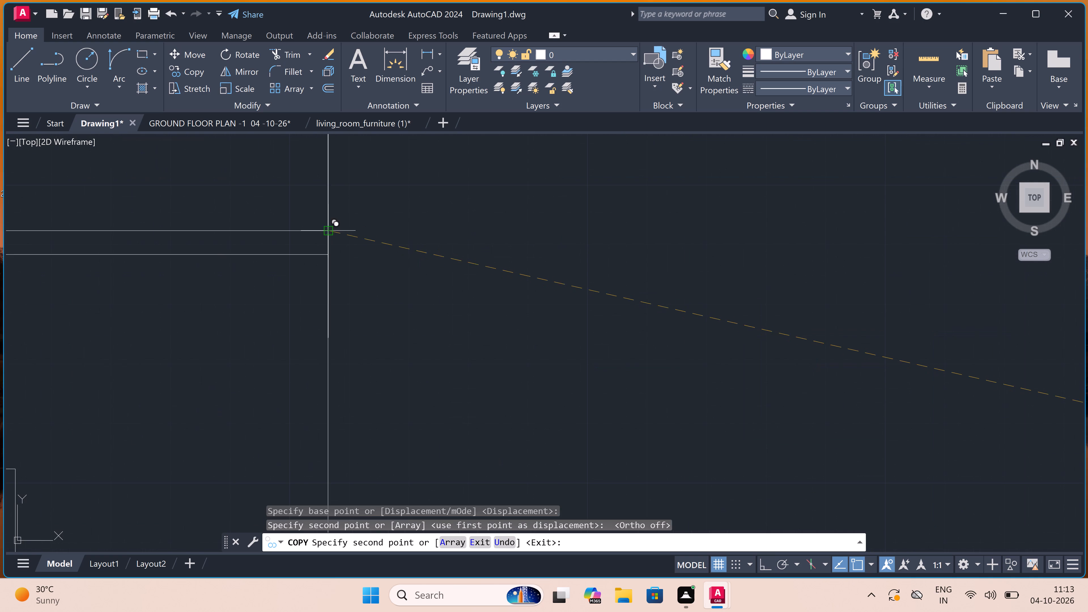
scroll(430, 226, down, 4)
key(Escape)
scroll(434, 228, down, 2)
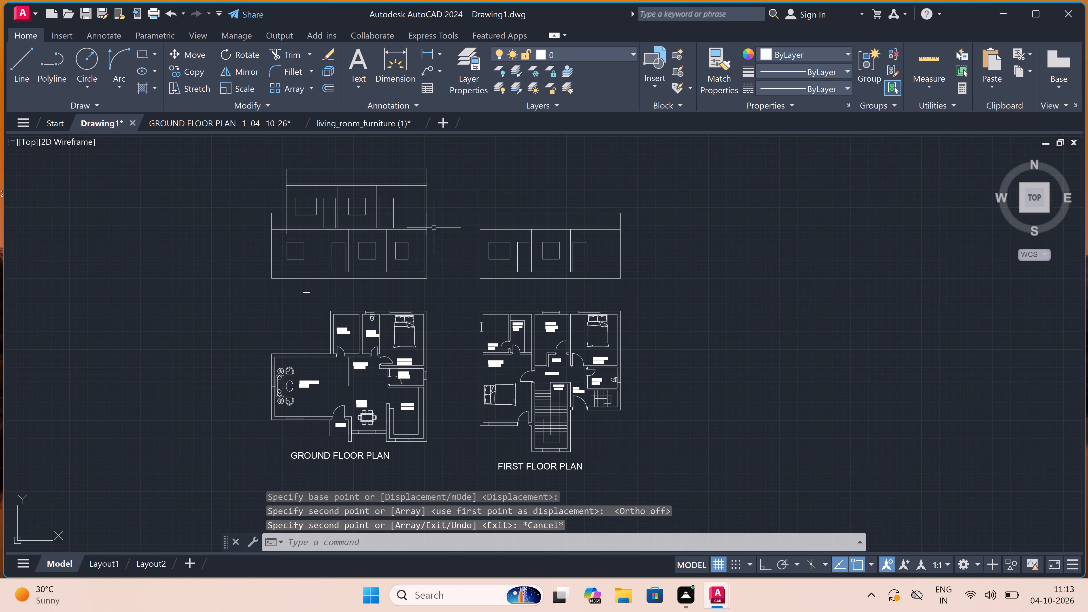
Delete the lower of the two closely spaced horizontal band lines on the stacked ground floor elevation.
scroll(384, 212, down, 2)
scroll(347, 215, up, 3)
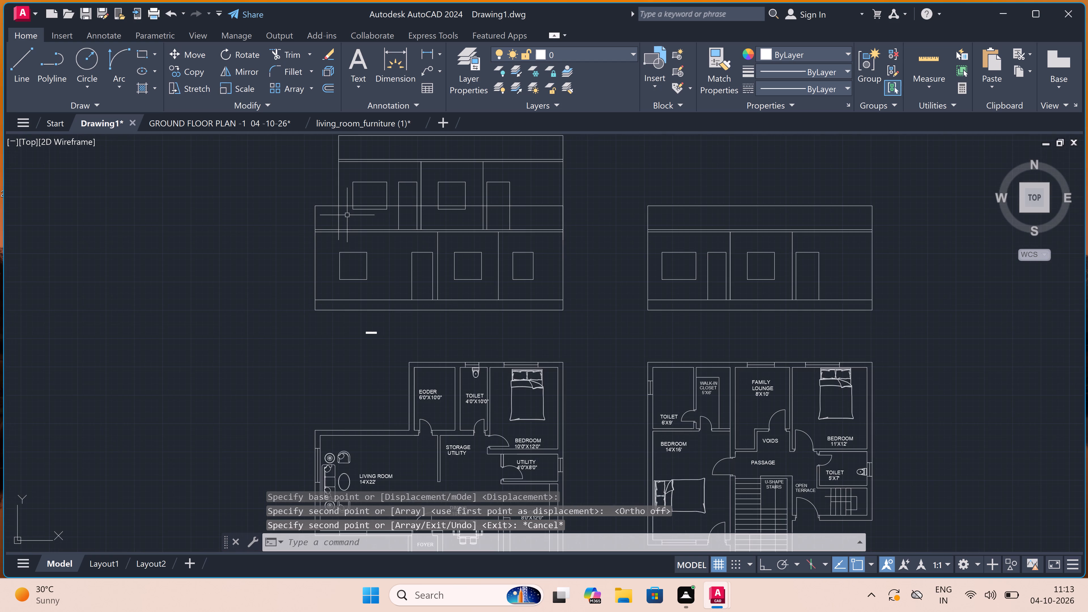
scroll(339, 229, up, 3)
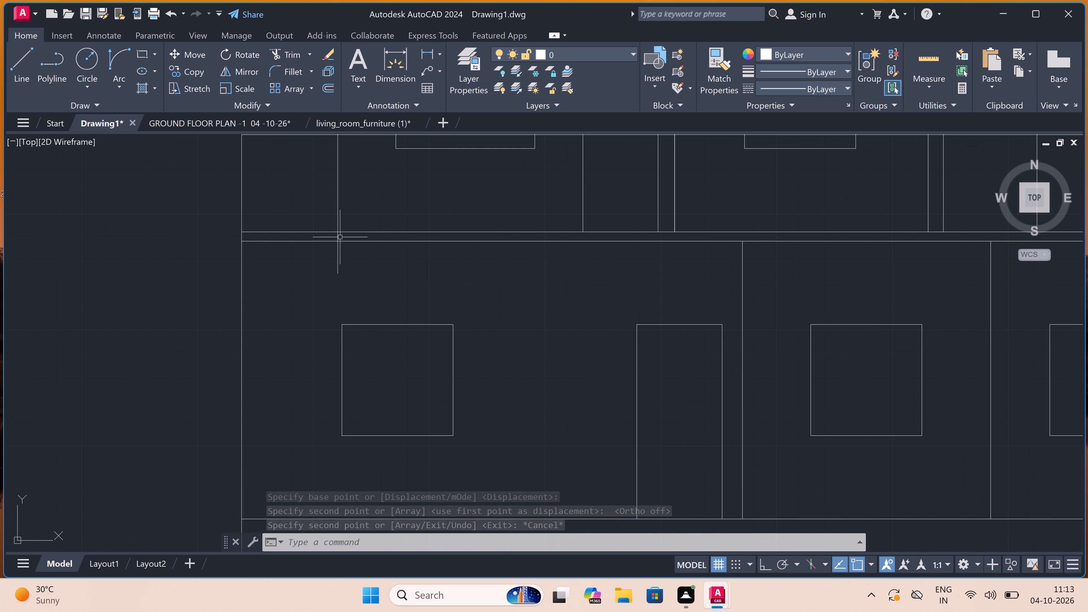
click(340, 237)
click(333, 249)
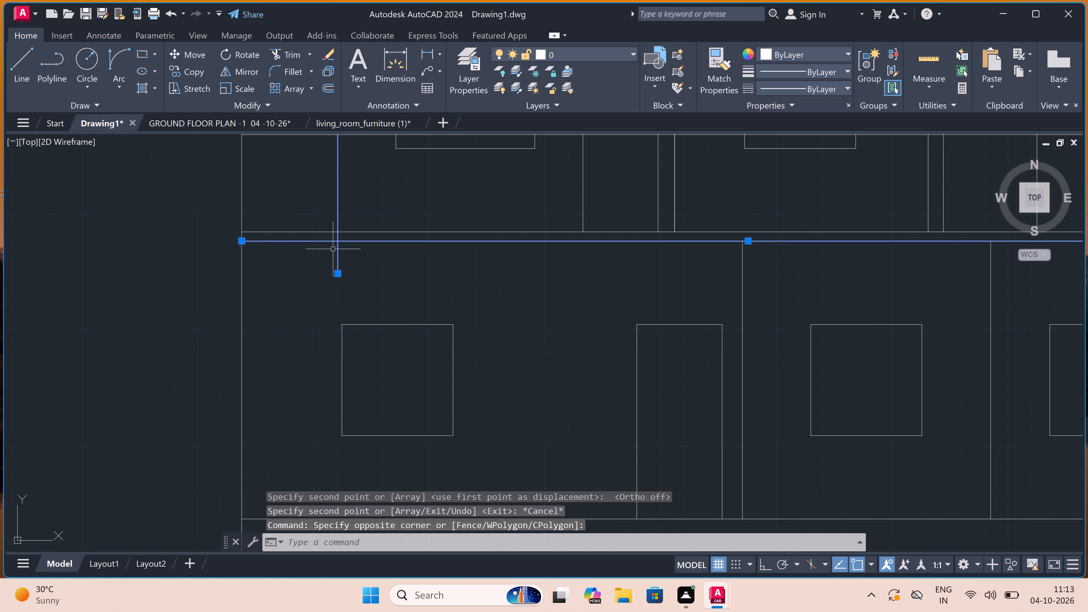
scroll(333, 249, down, 3)
key(Escape)
click(364, 246)
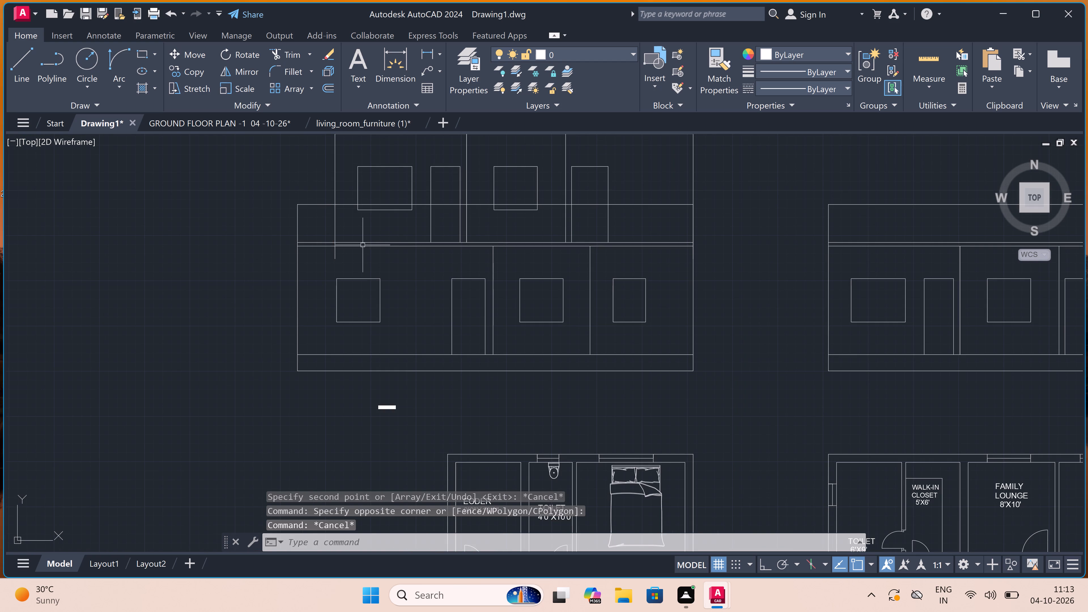
key(Delete)
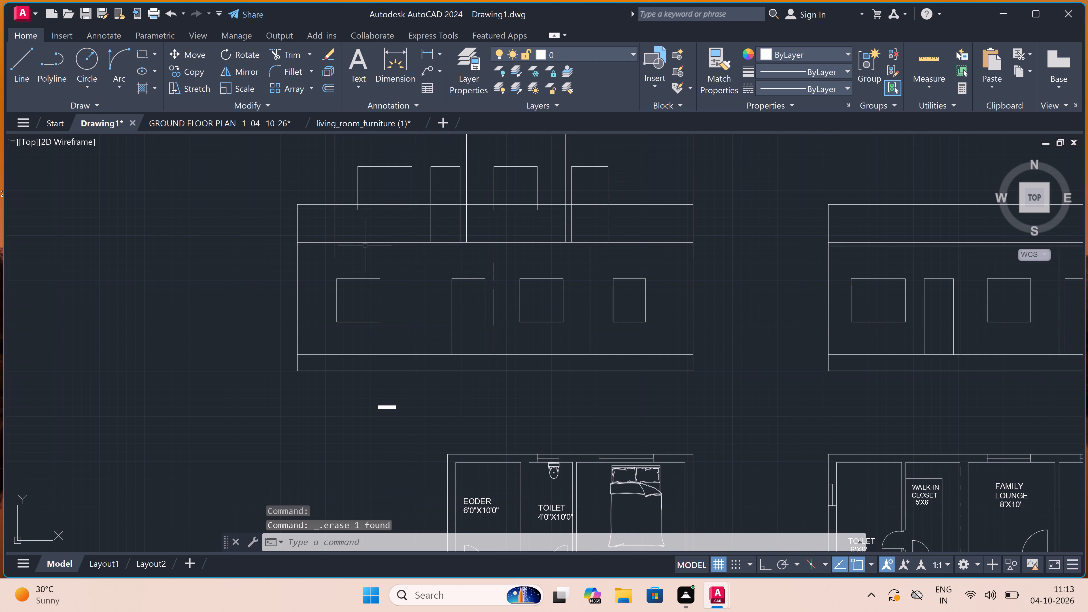
Trim the copied first floor's left wall line so it ends at the ground floor elevation's top line.
text(TR)
key(space)
double_click(340, 246)
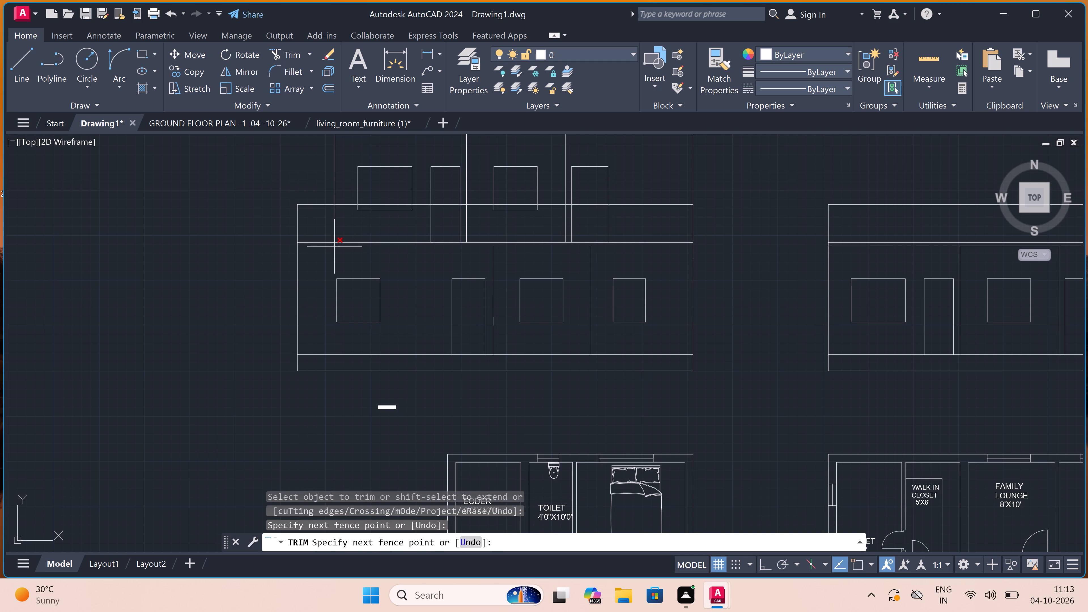
click(323, 248)
click(327, 226)
click(352, 227)
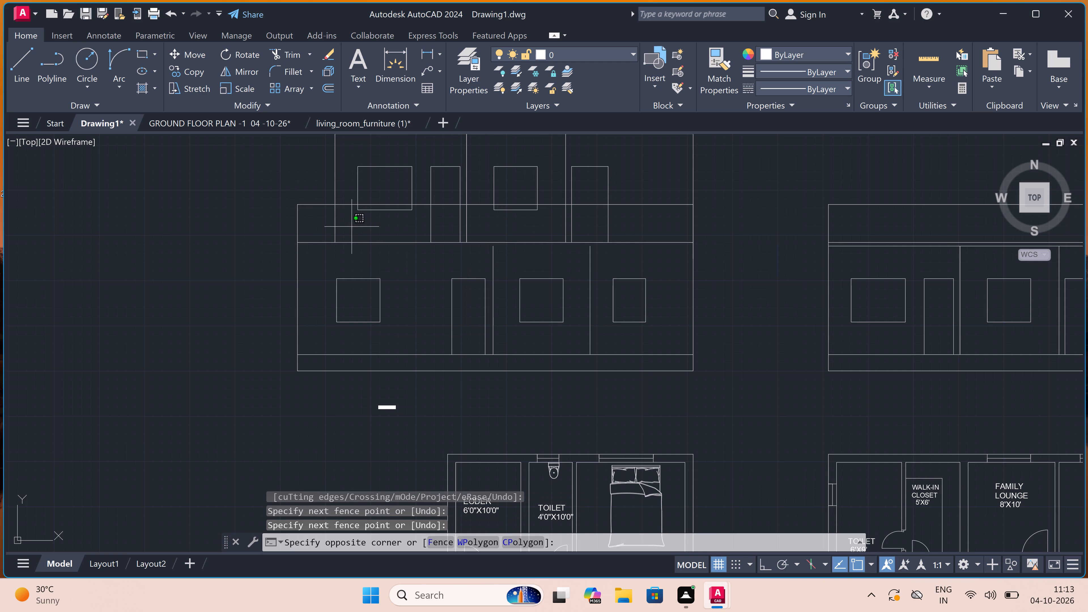
click(324, 226)
key(Escape)
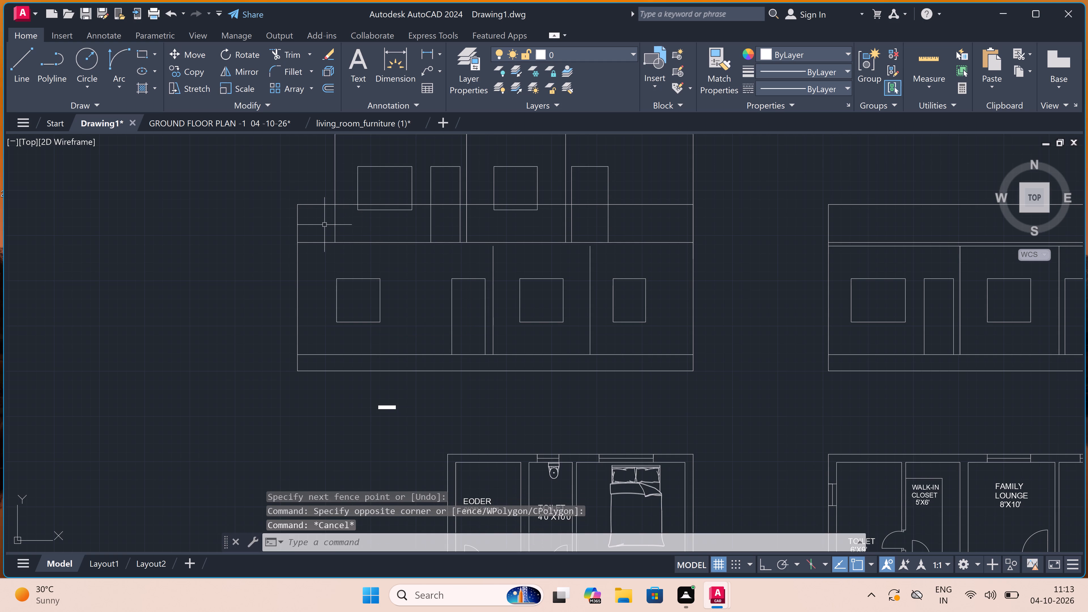
text(TR)
key(space)
click(324, 225)
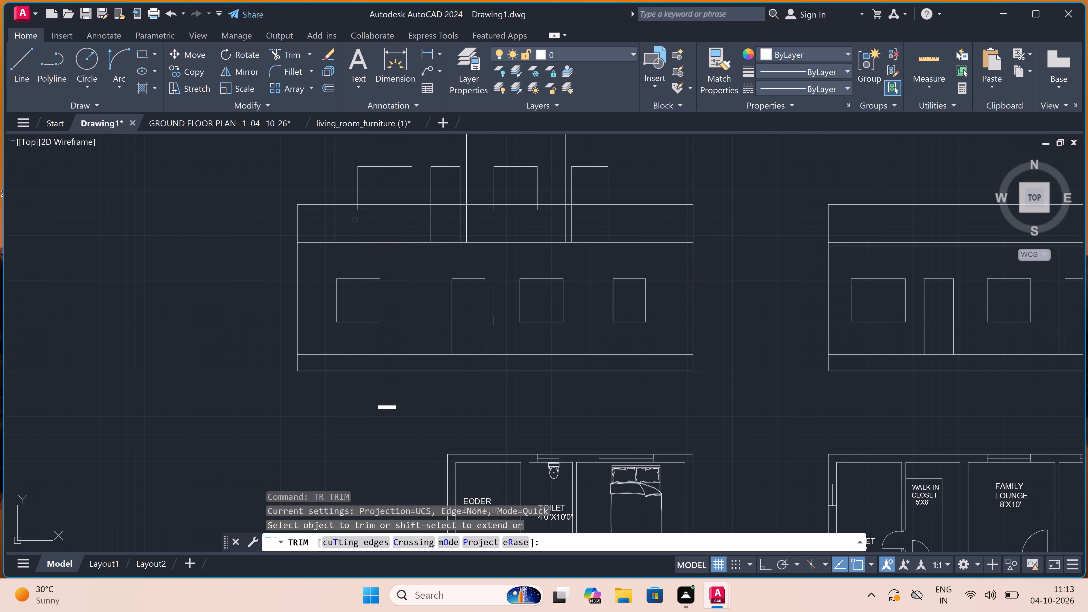
click(355, 220)
double_click(333, 220)
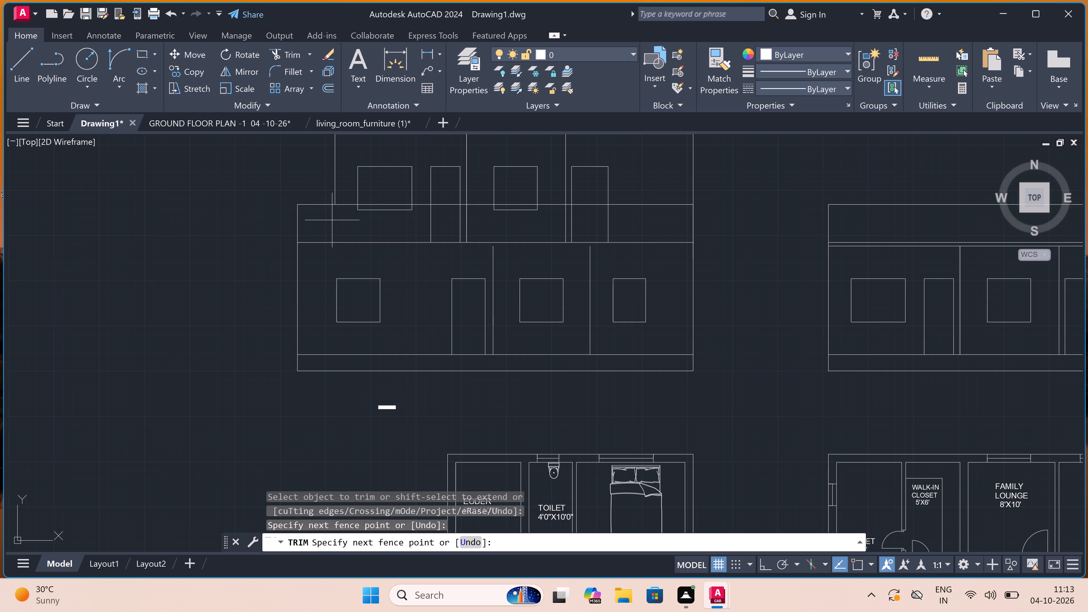
key(Escape)
Draw a 2' line outward from the ground floor elevation's lower-left corner, continuing vertically about 16'-5" past its top line.
key(l)
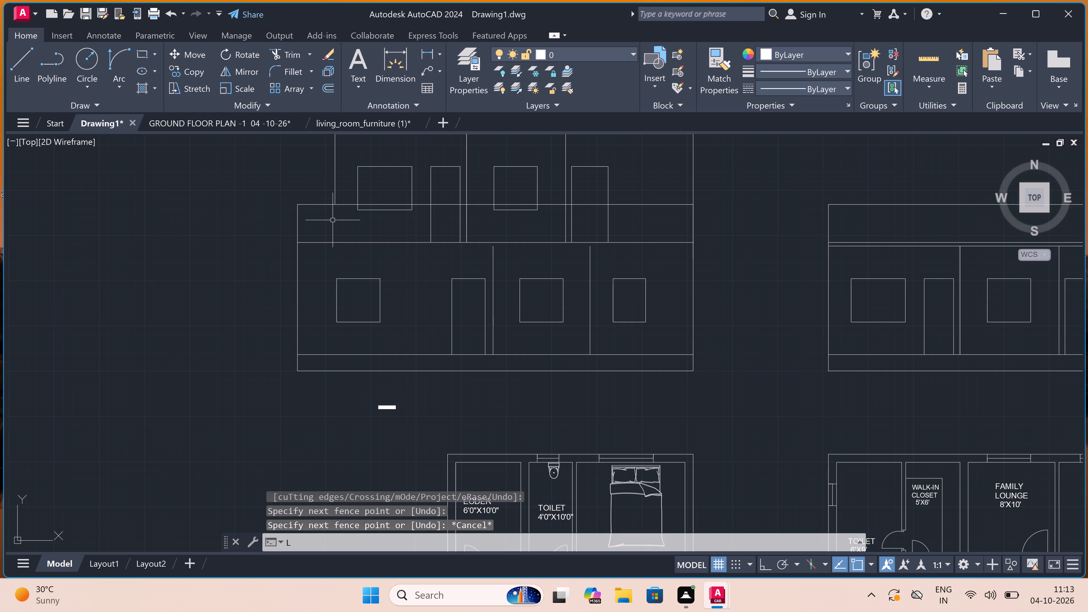
key(space)
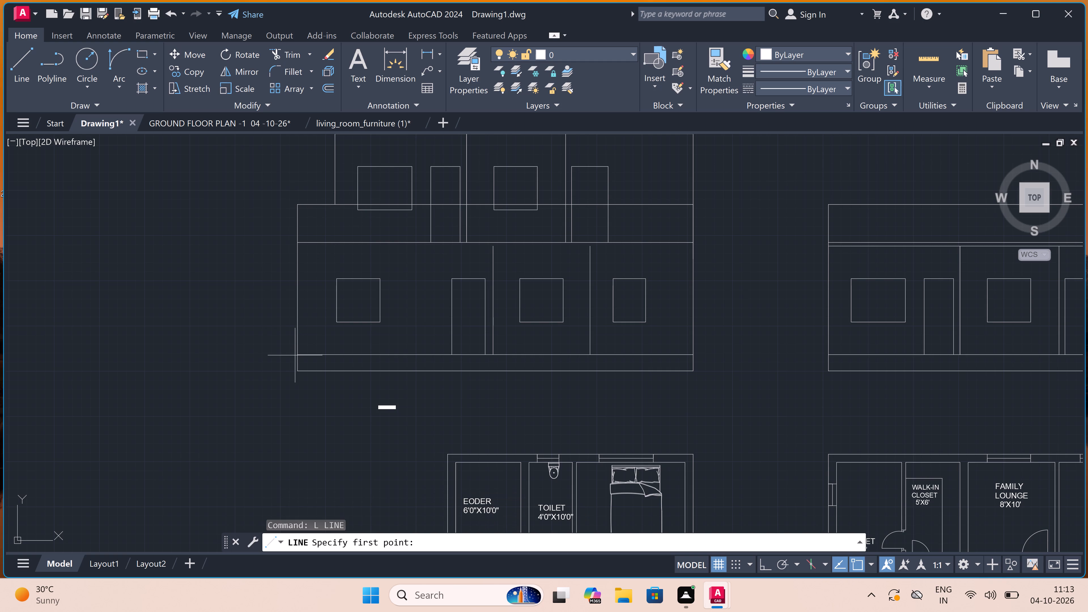
double_click(294, 373)
key(2)
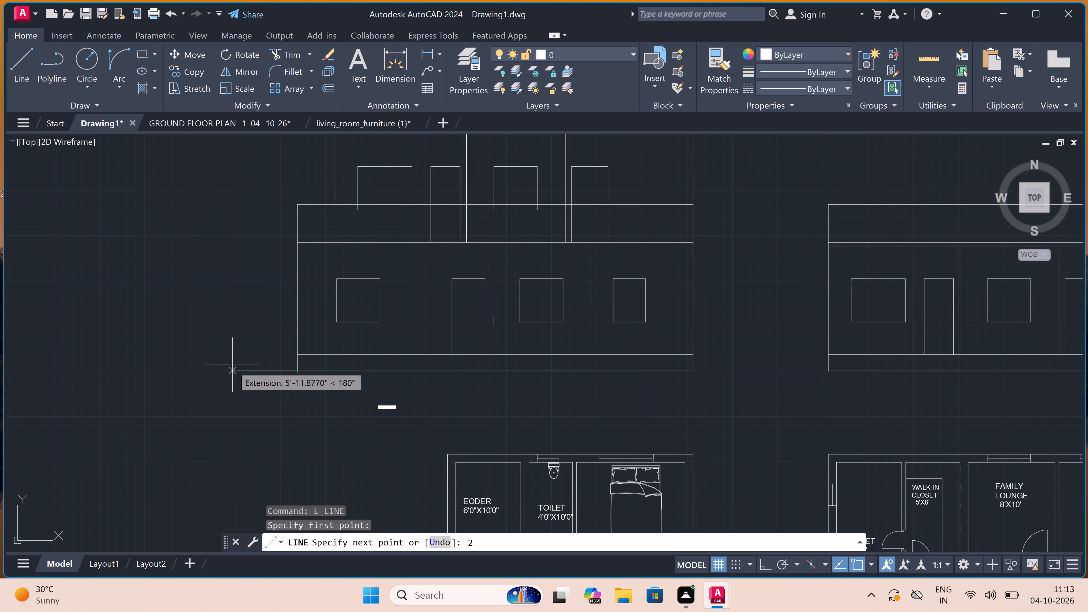
key(apostrophe)
key(space)
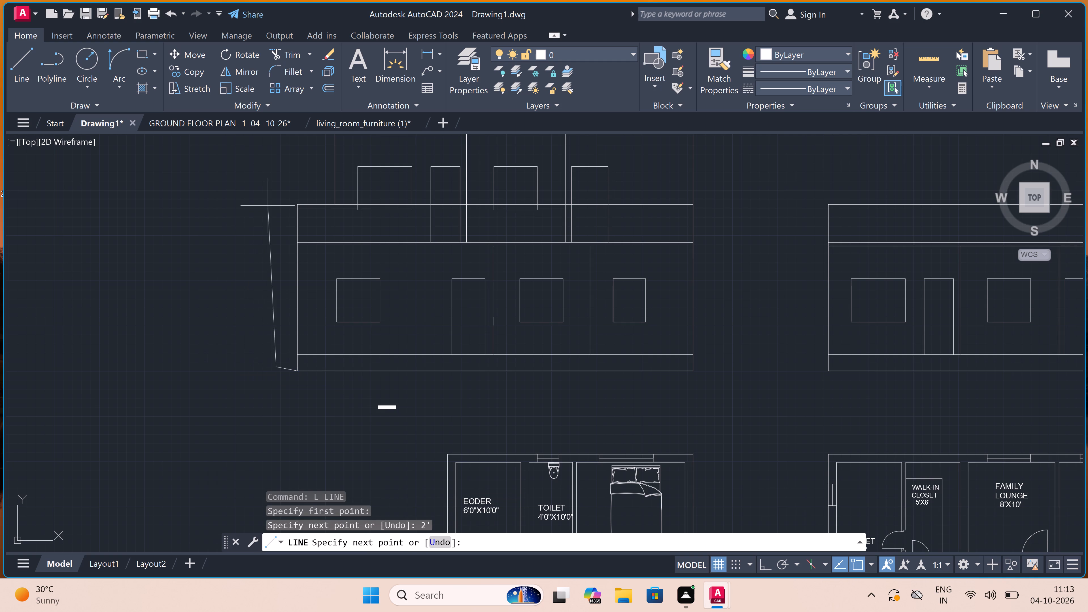
key(ctrl+z)
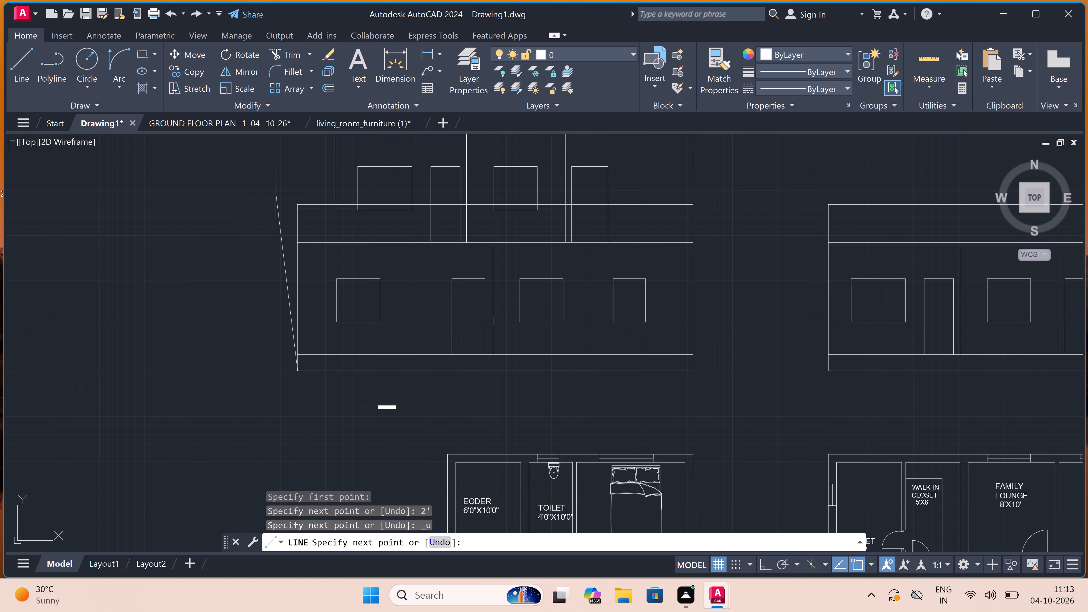
key(F8)
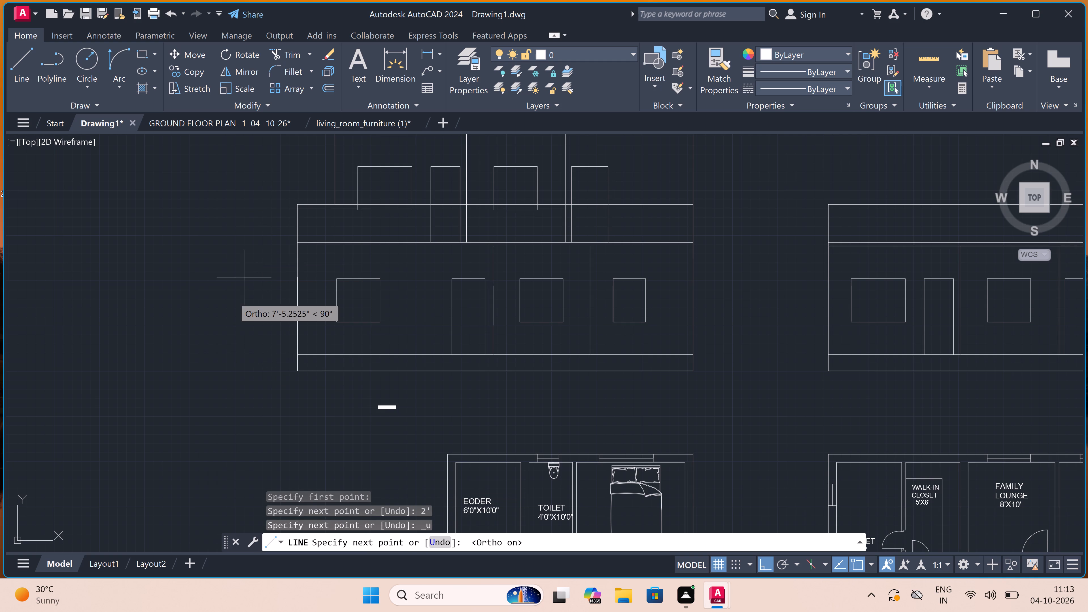
key(2)
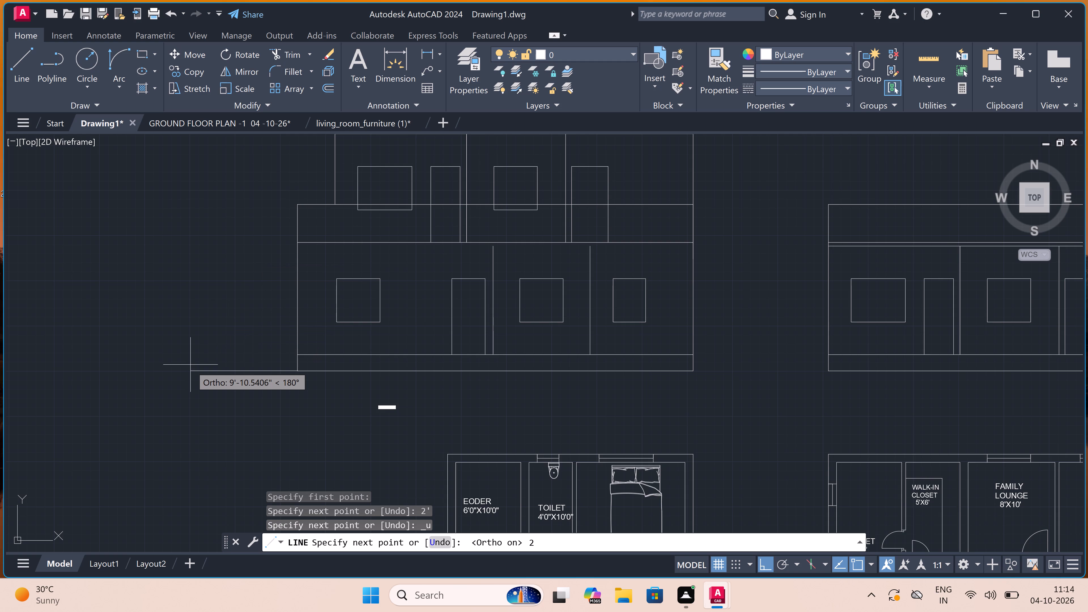
key(apostrophe)
key(space)
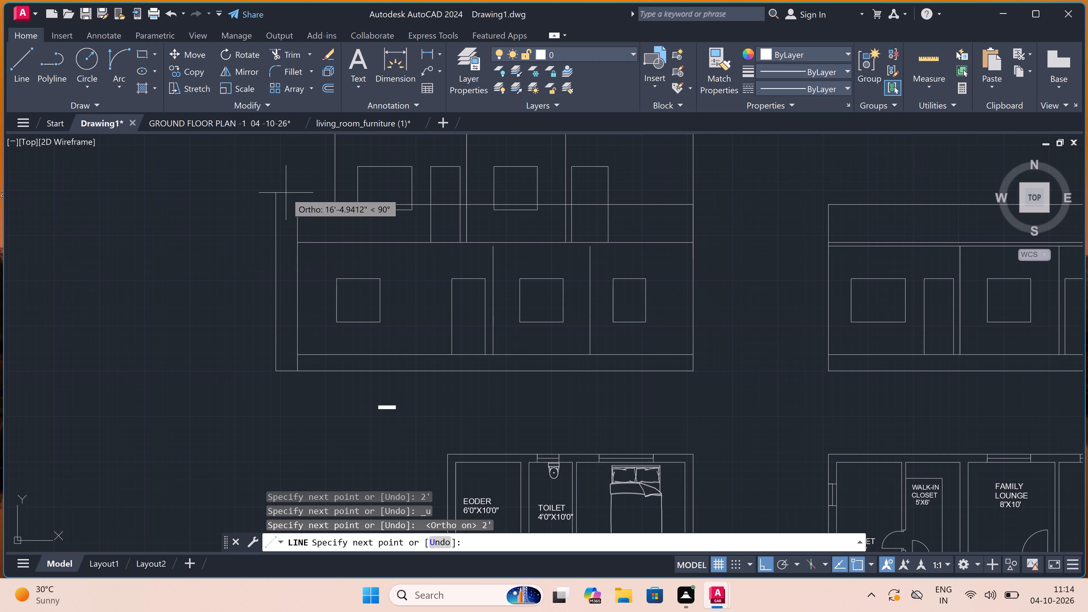
click(286, 193)
key(Escape)
Extend the ground floor elevation's top line and the band line below it to the new outer vertical line.
text(EX)
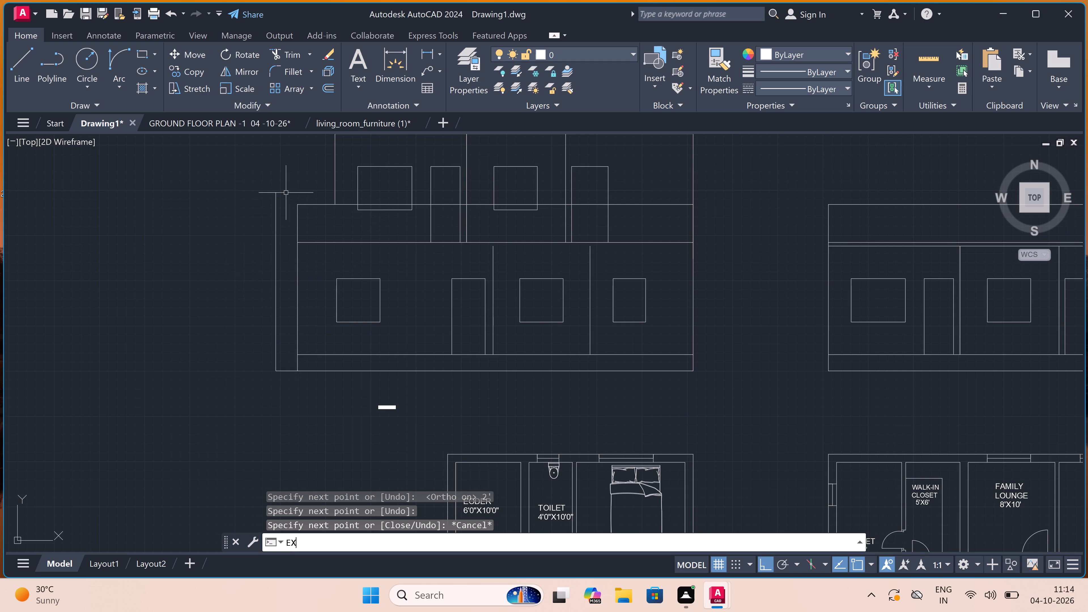
key(space)
click(315, 197)
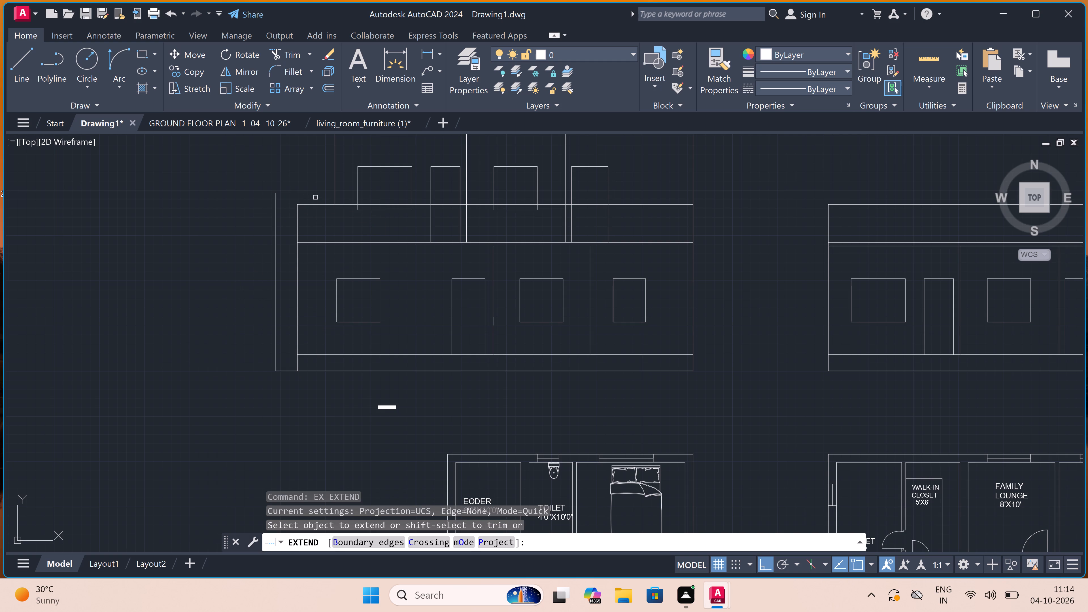
click(298, 264)
key(Escape)
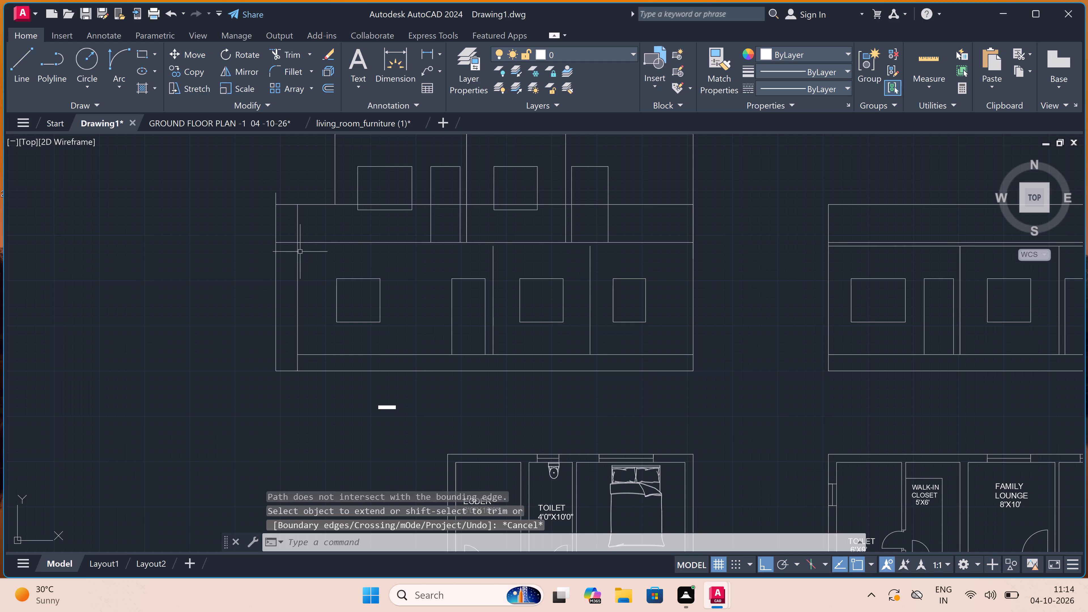
Trim the new vertical above the ground floor's top line and the original left wall edge inside the upper band.
key(t)
key(r)
key(space)
click(288, 179)
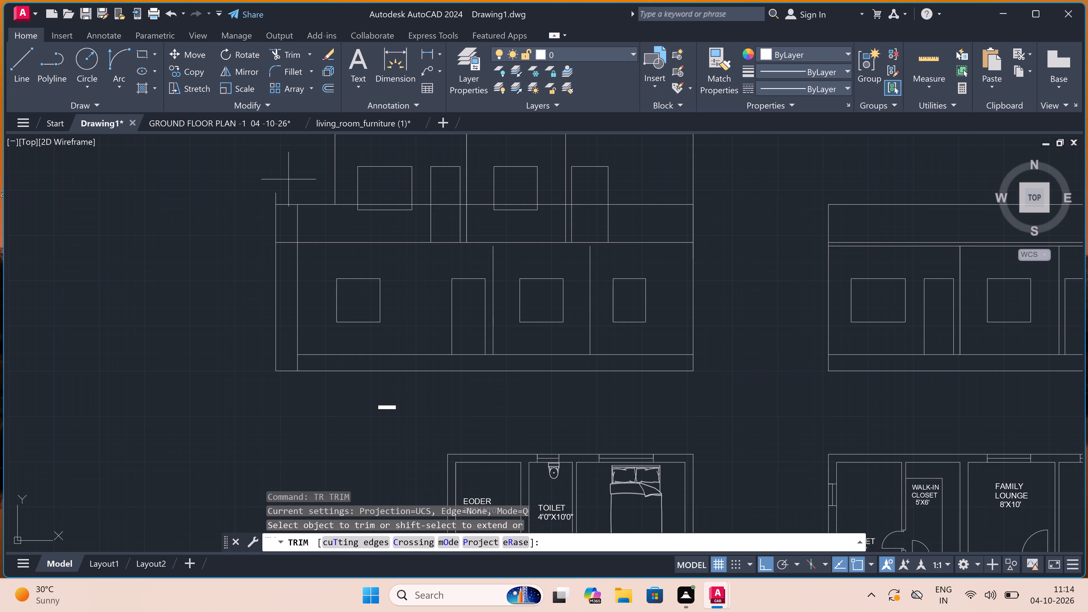
click(271, 198)
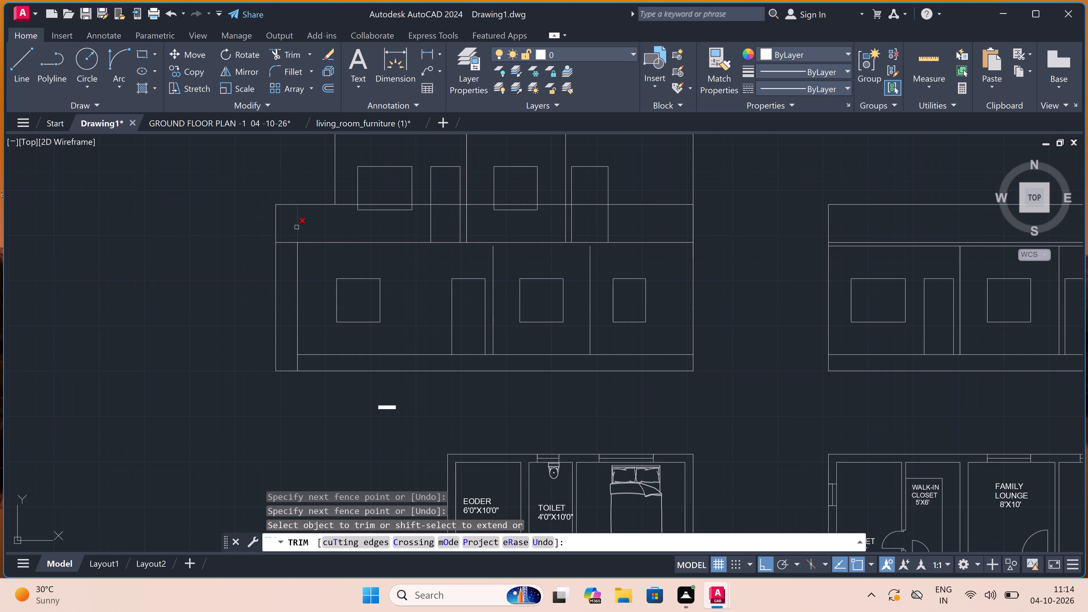
click(295, 224)
click(305, 224)
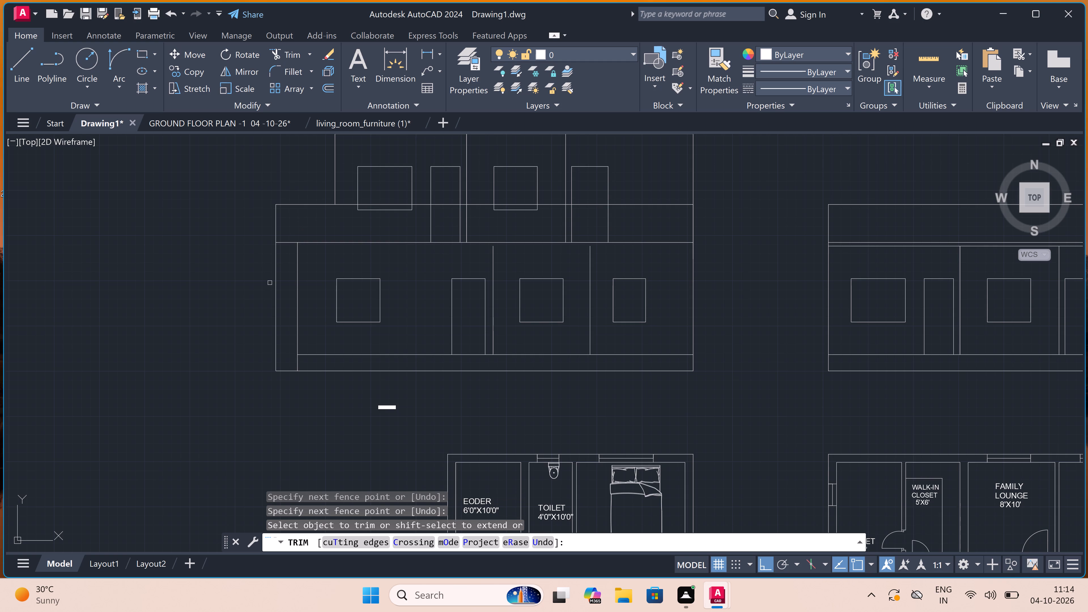
Trim away the outer vertical below the upper band and the 2' base segment beside the ground floor wall.
double_click(270, 283)
double_click(283, 283)
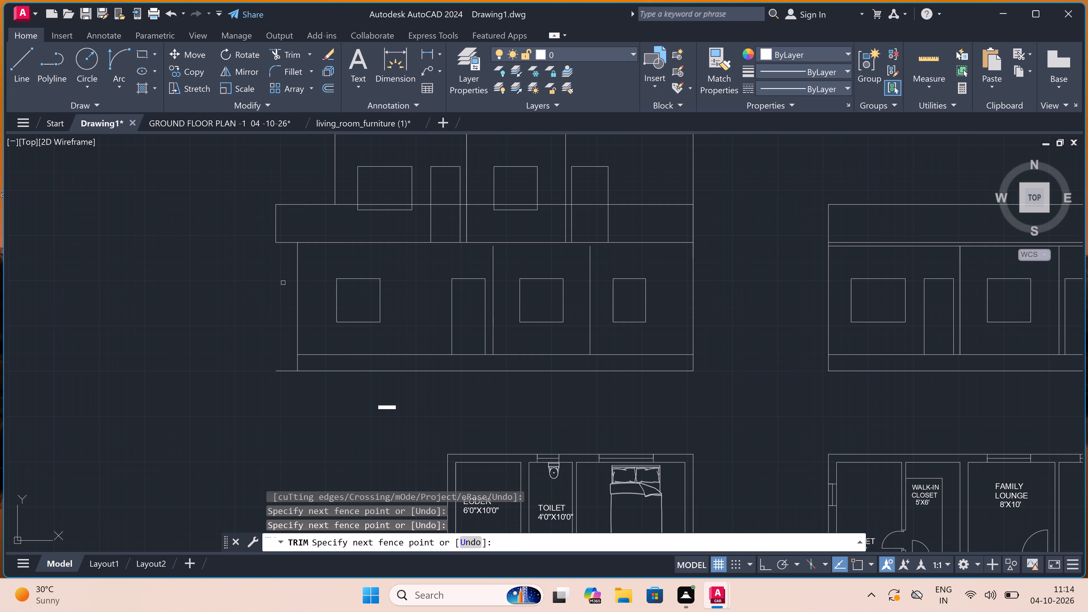
click(285, 337)
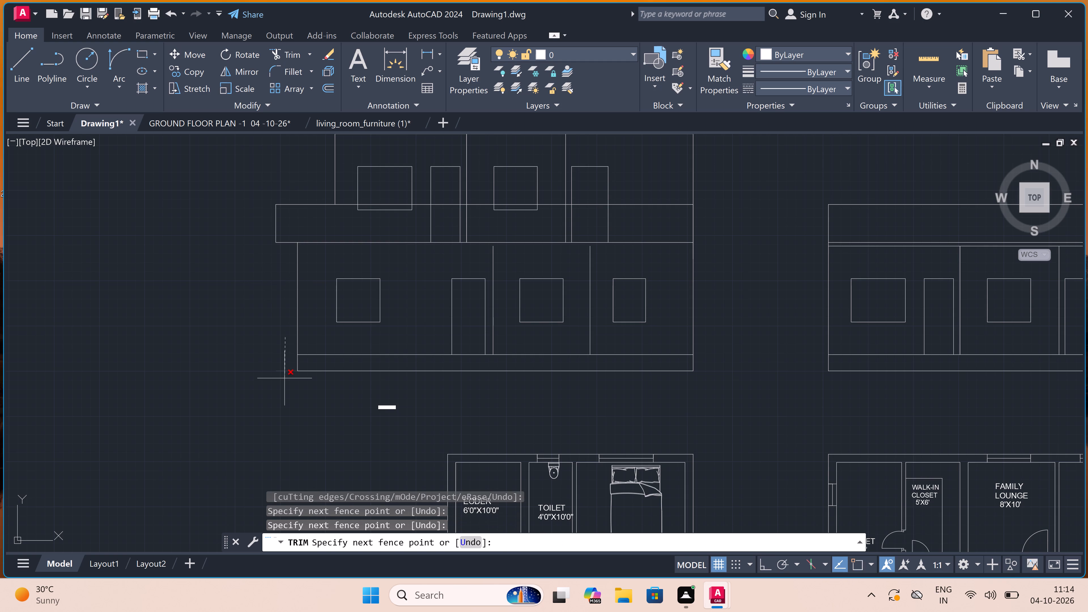
click(285, 378)
scroll(281, 311, down, 4)
scroll(281, 296, up, 1)
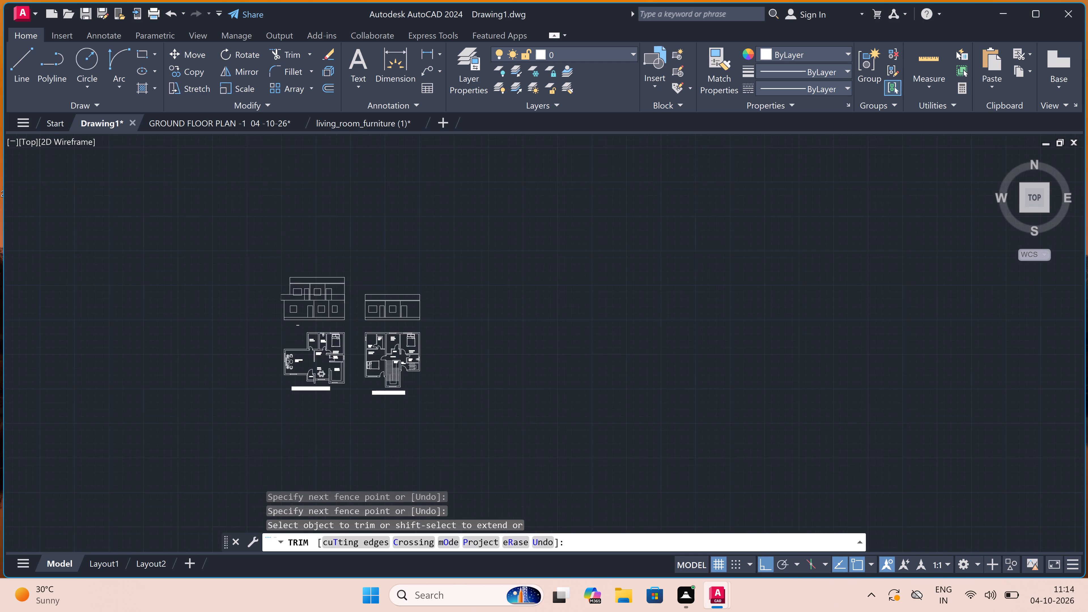
scroll(281, 296, up, 3)
key(Escape)
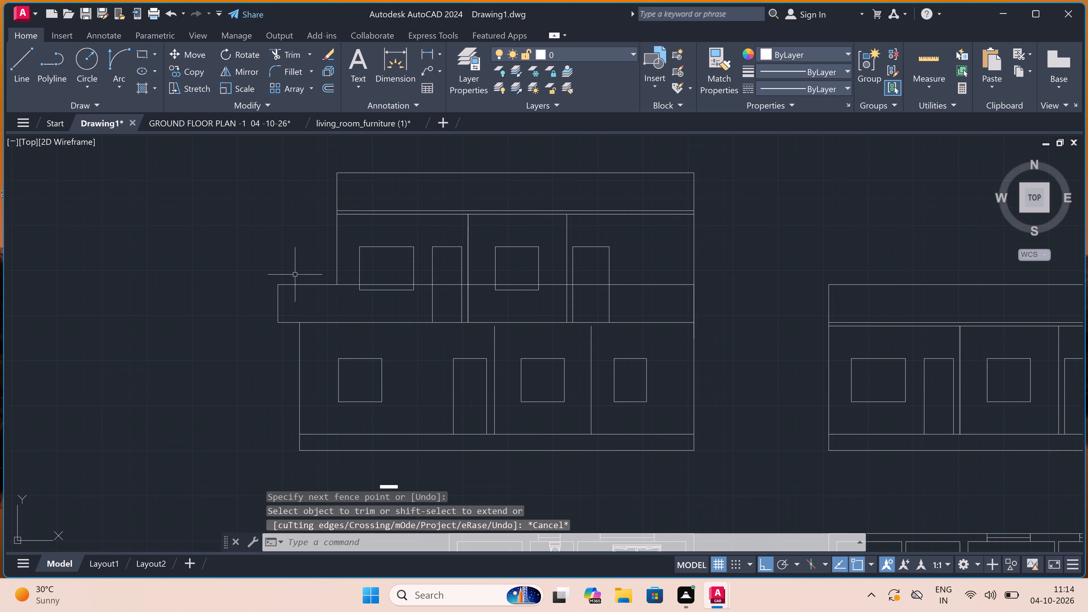
Draw a sloping line from the overhang's lower-left corner down to just past the ground floor's left wall edge.
key(l)
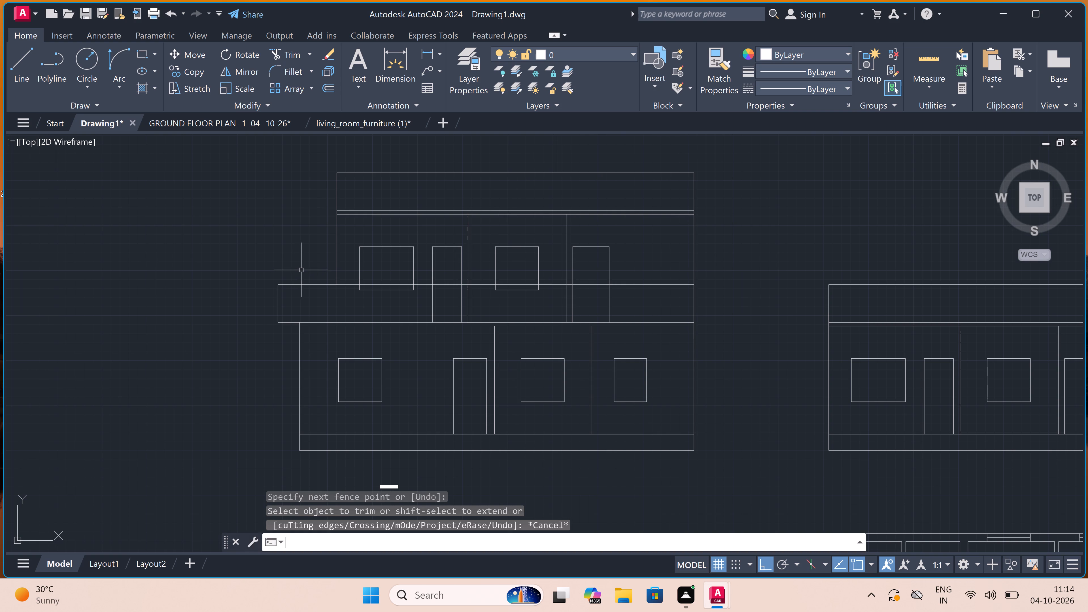
key(space)
scroll(273, 330, up, 3)
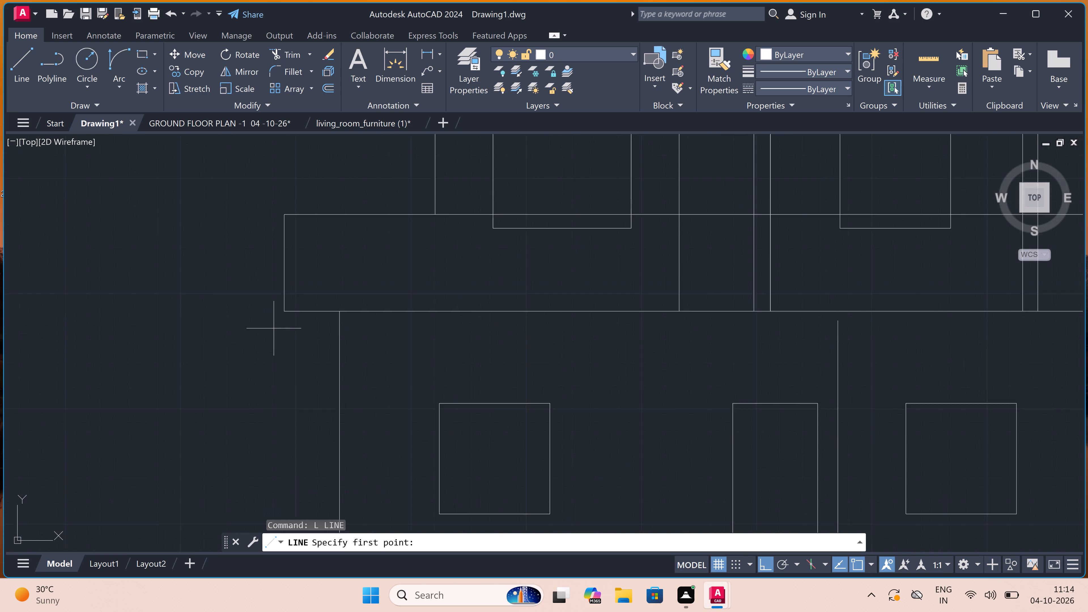
double_click(291, 302)
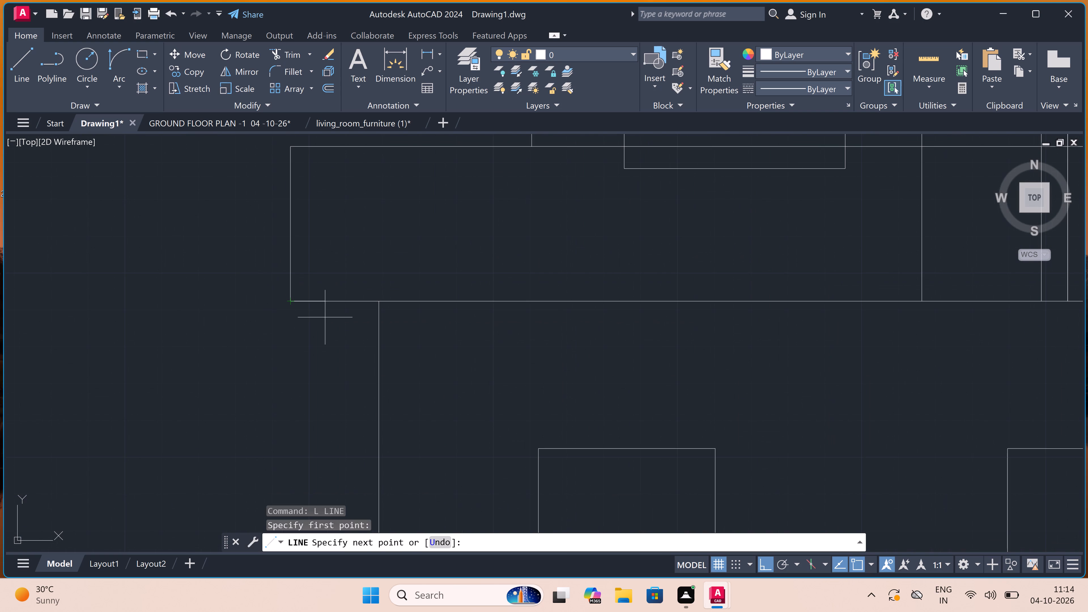
key(F8)
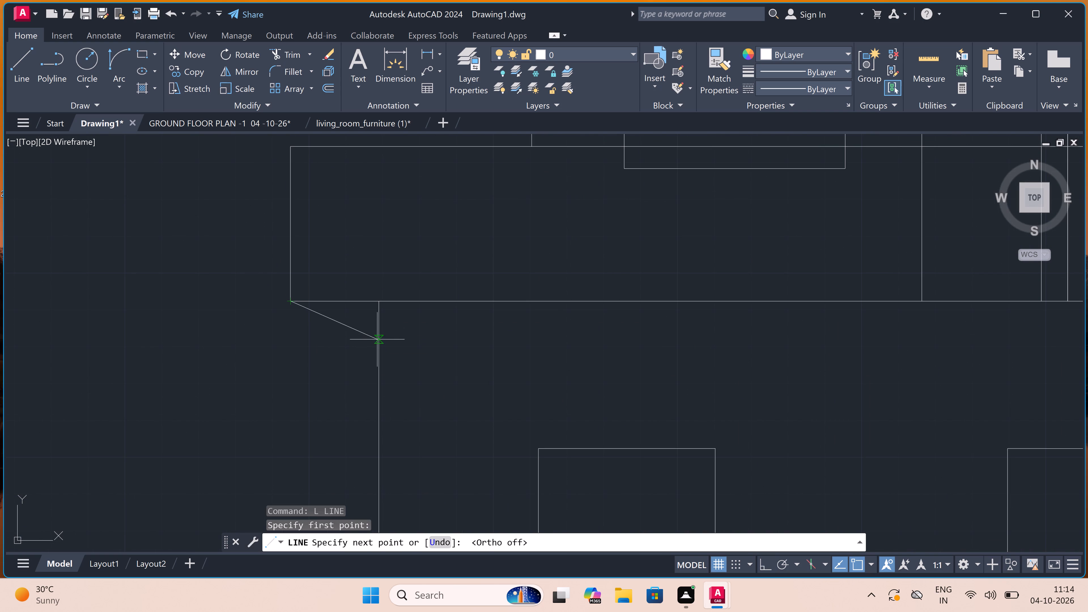
click(389, 341)
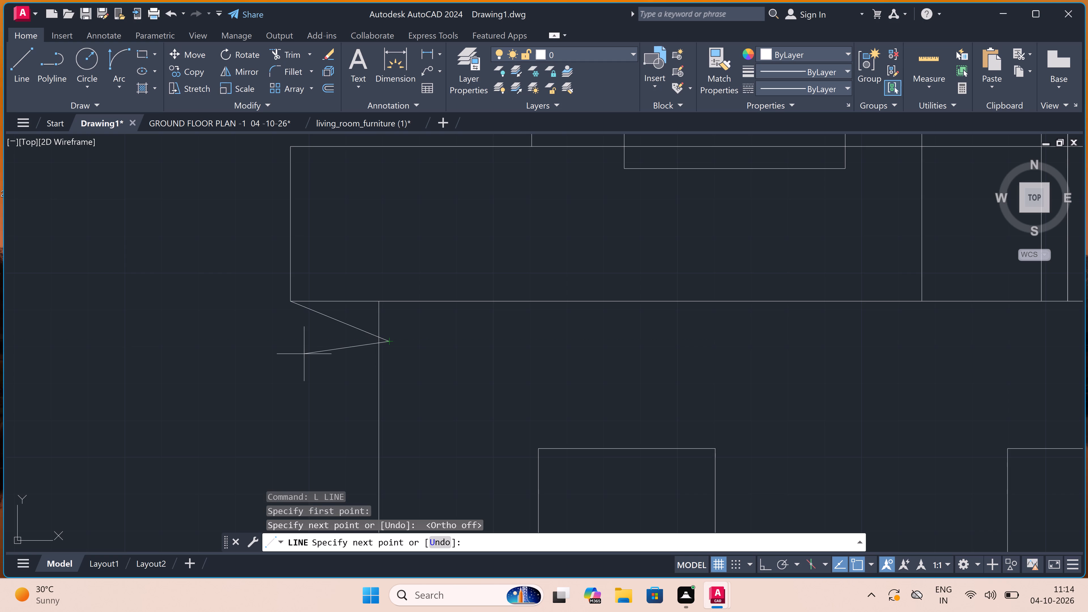
key(Escape)
Trim the end of the sloping line that projects past the ground floor's left wall edge.
key(t)
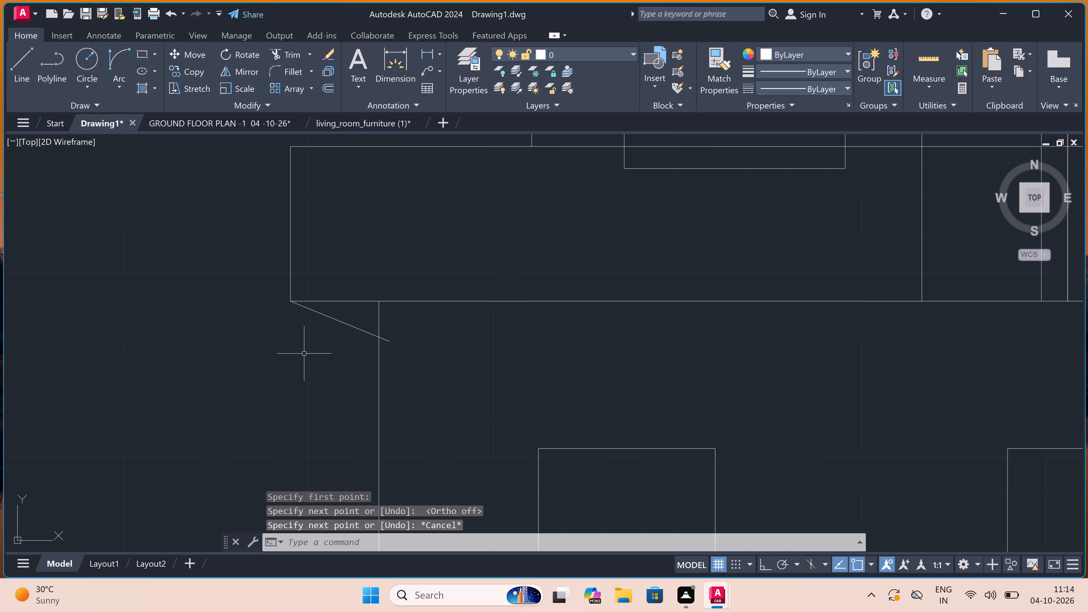
key(r)
key(space)
scroll(371, 343, up, 3)
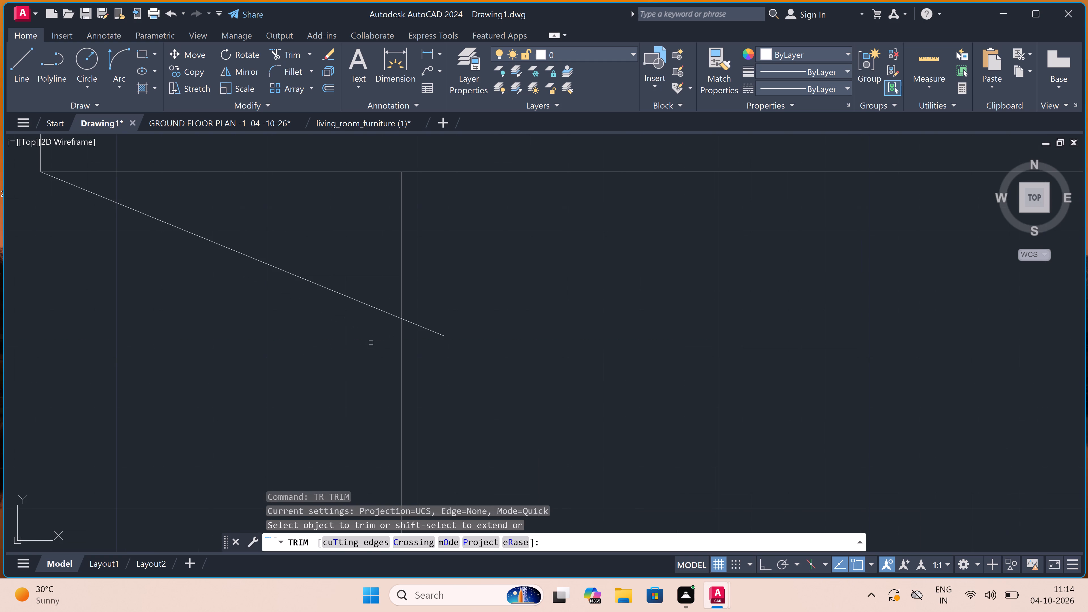
double_click(412, 318)
click(417, 341)
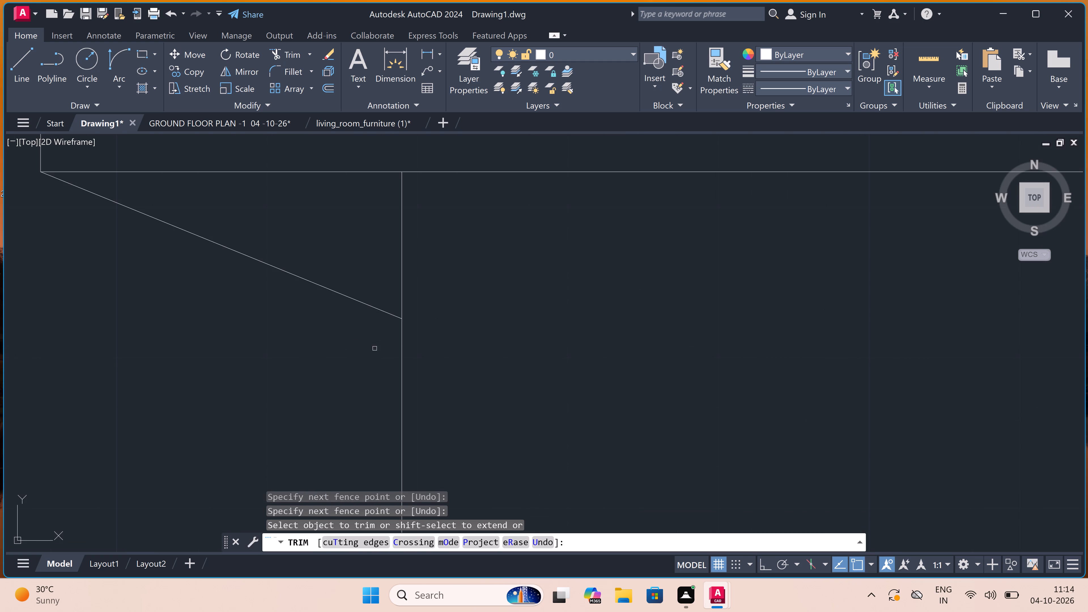
key(Escape)
Extend the ground floor elevation's two interior vertical lines up to the lower line of its upper band.
scroll(350, 345, down, 9)
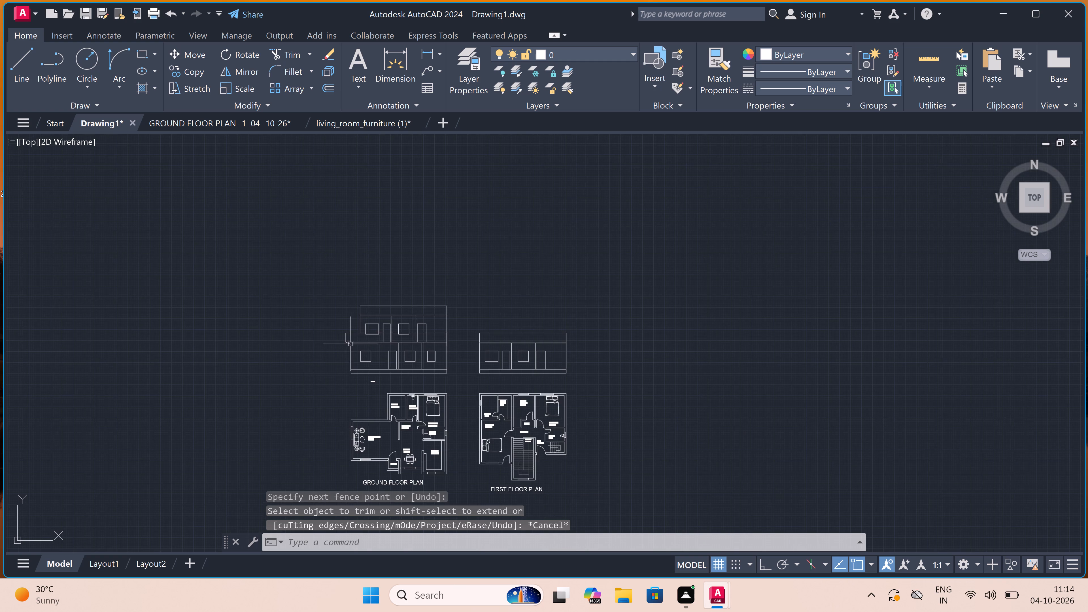
scroll(415, 337, up, 2)
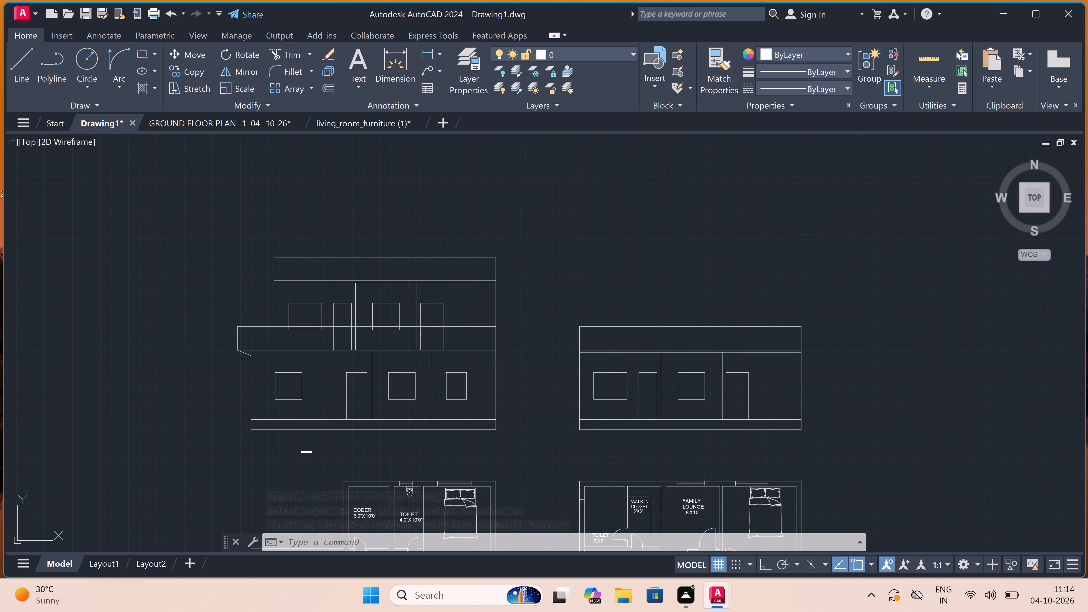
text(EX)
key(space)
scroll(410, 356, up, 3)
click(306, 363)
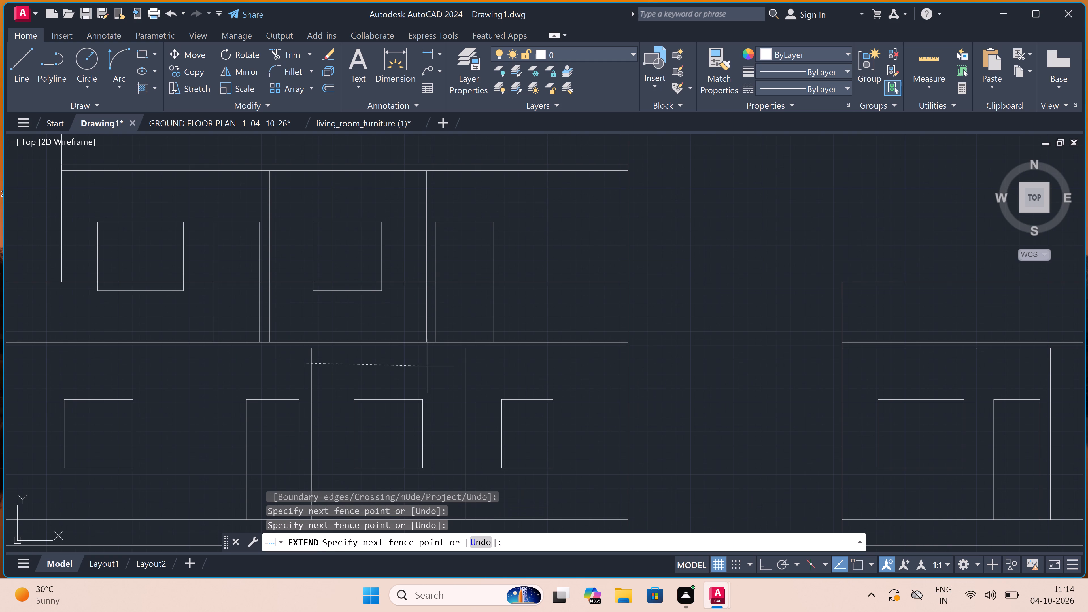
click(468, 369)
key(Escape)
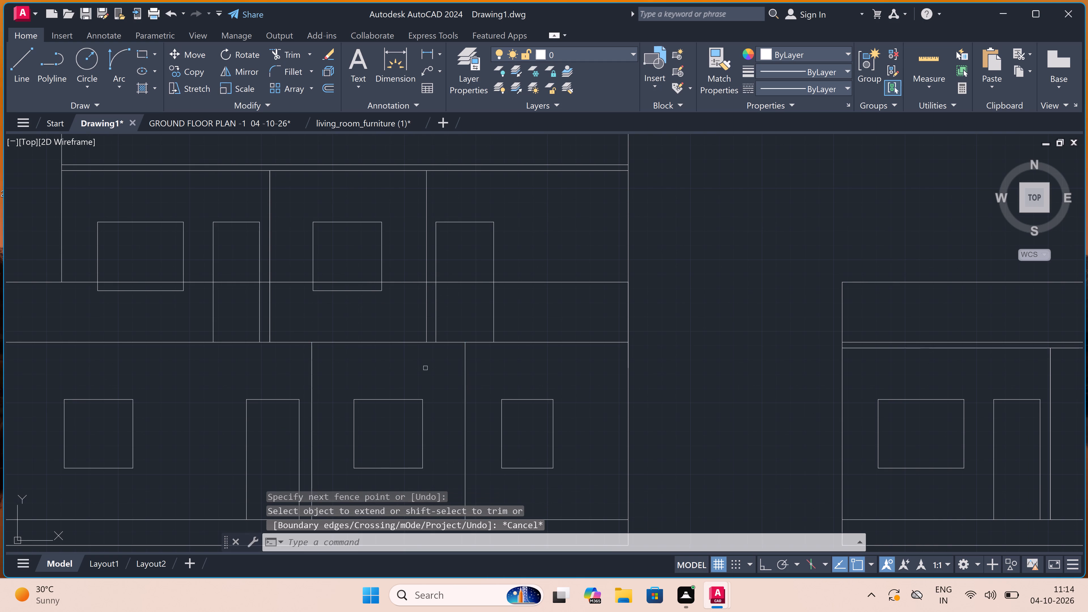
Erase the lower of the two closely spaced horizontal lines beneath the first floor's upper band.
scroll(425, 367, down, 2)
scroll(373, 328, up, 2)
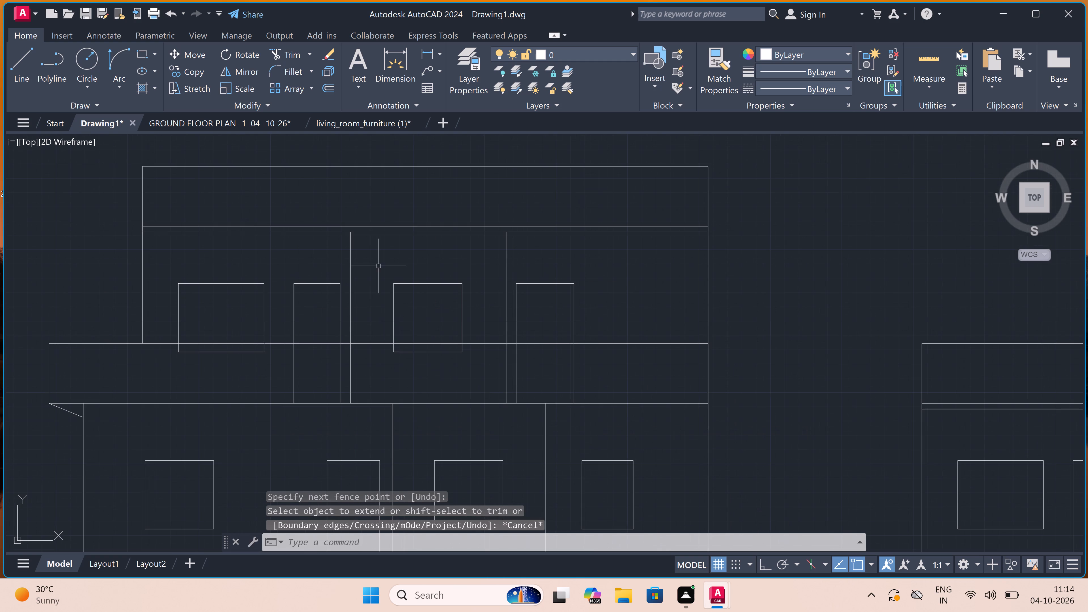
click(382, 230)
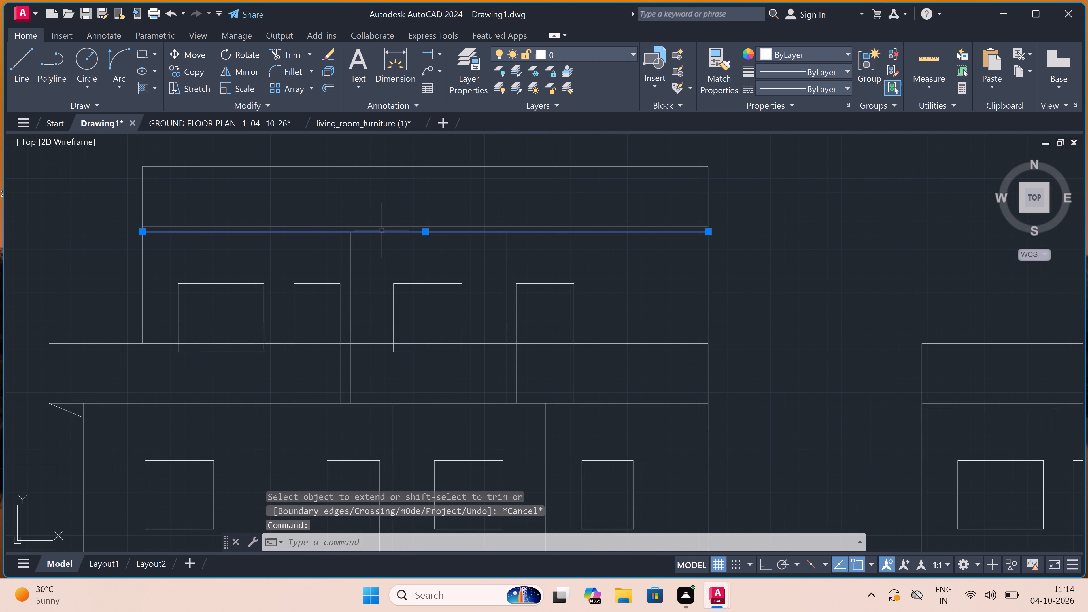
key(Delete)
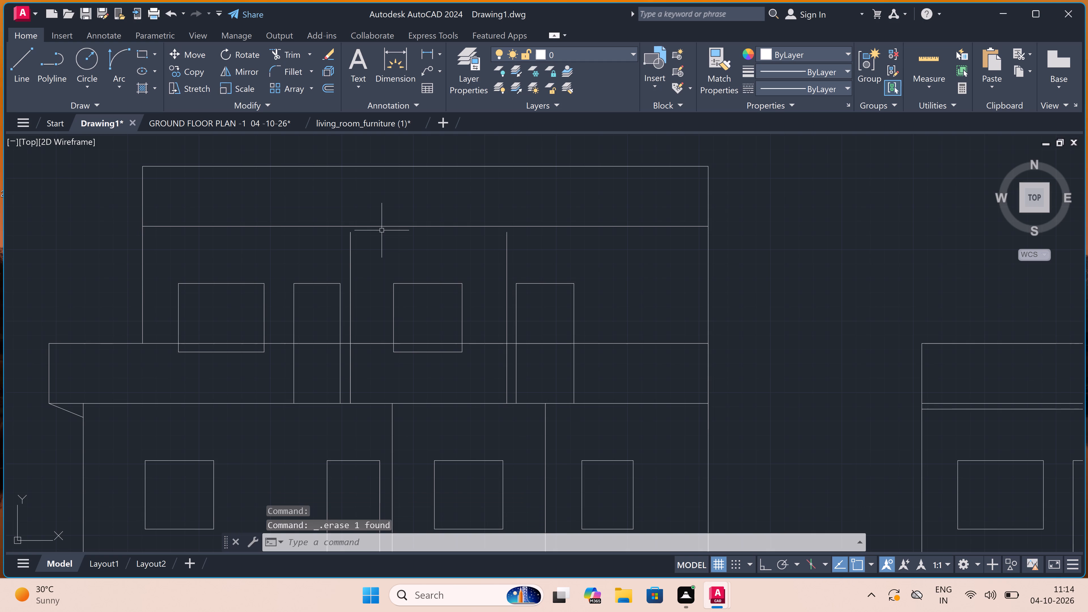
Extend the first floor's interior vertical lines up to the remaining lower line of its upper band.
text(EX)
key(space)
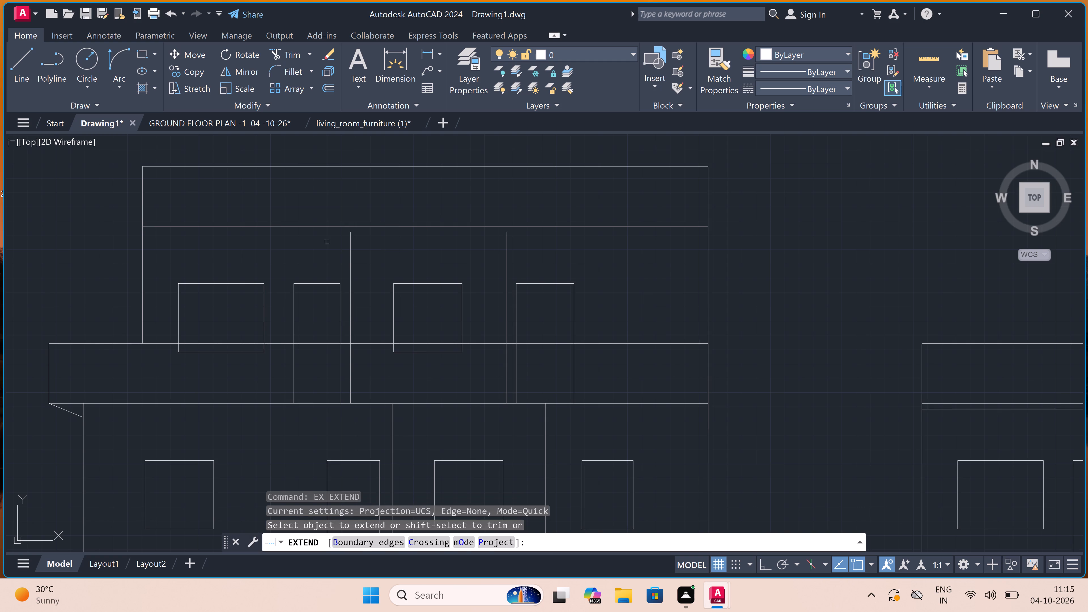
click(327, 242)
click(512, 250)
scroll(513, 250, down, 2)
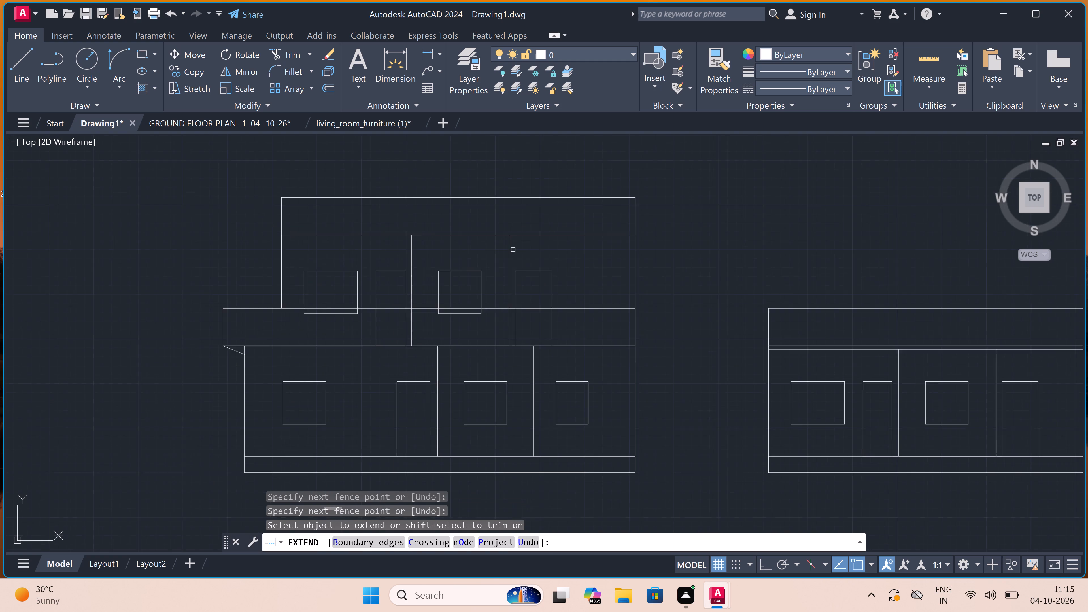
scroll(376, 257, up, 1)
scroll(368, 255, down, 1)
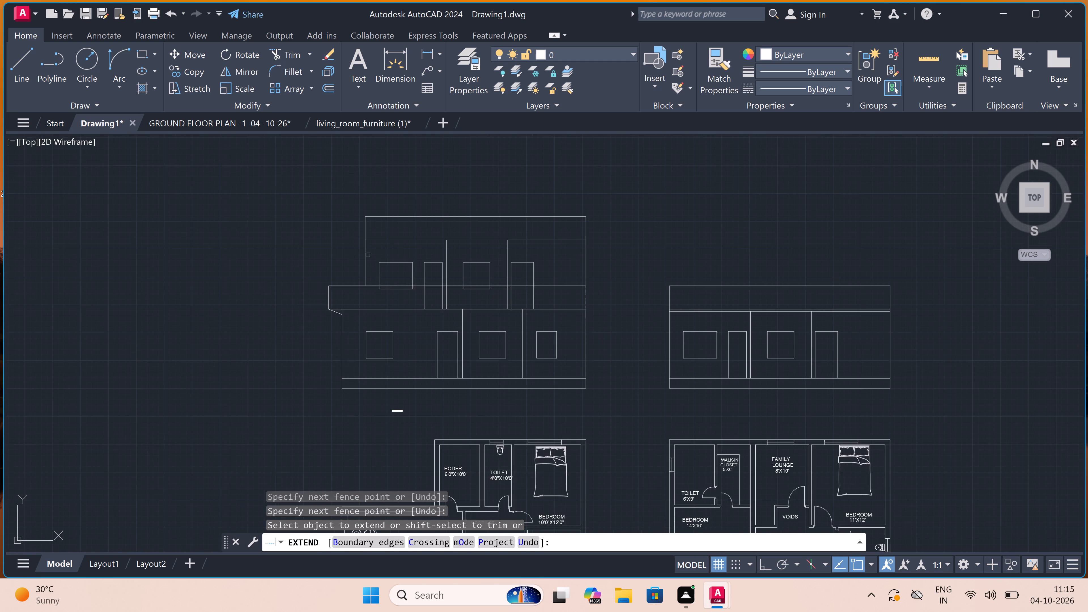
scroll(347, 224, up, 2)
key(Escape)
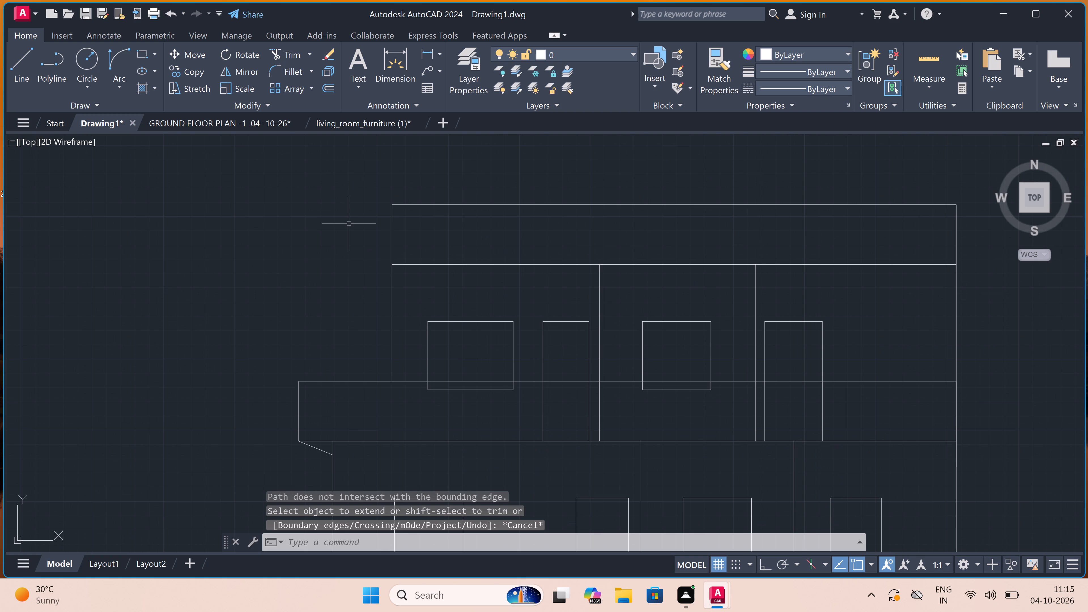
Draw an overhang outline projecting about 2' from the first floor's top-left corner, down the band's height and back to the wall.
key(l)
key(space)
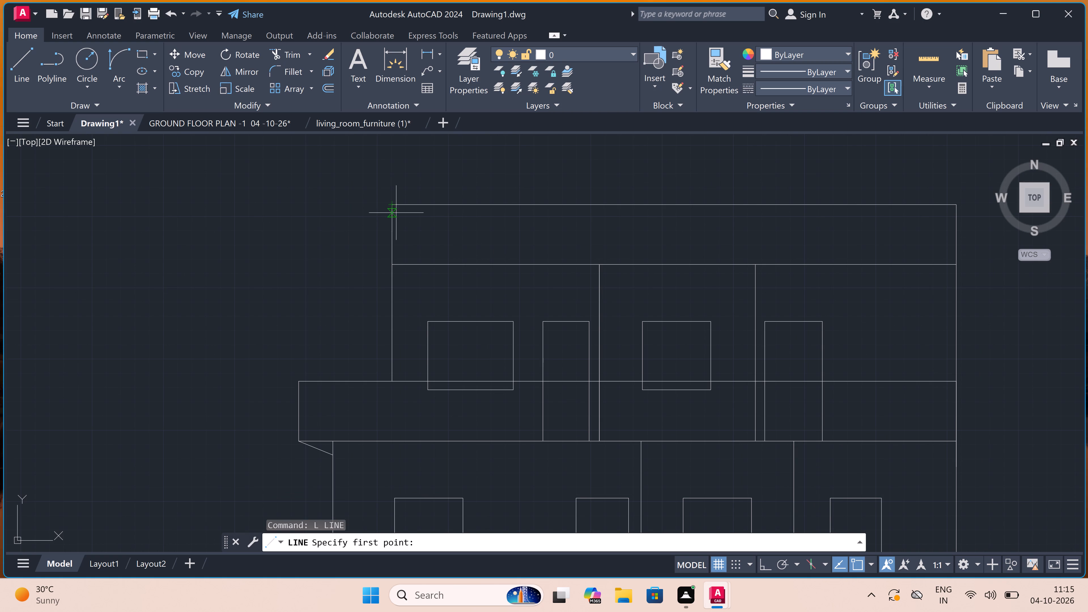
key(F8)
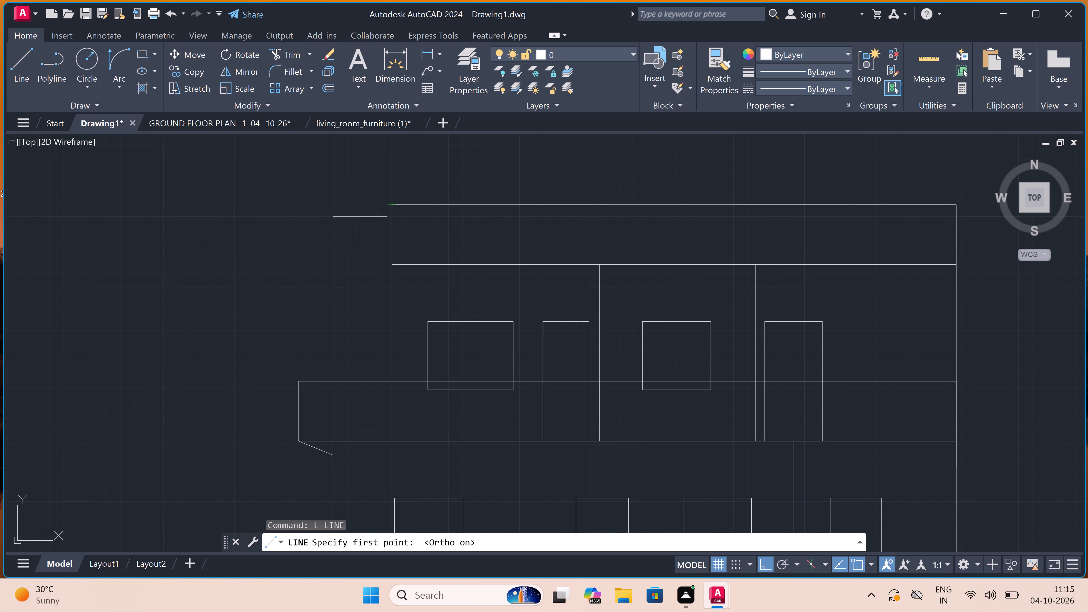
click(392, 206)
click(356, 209)
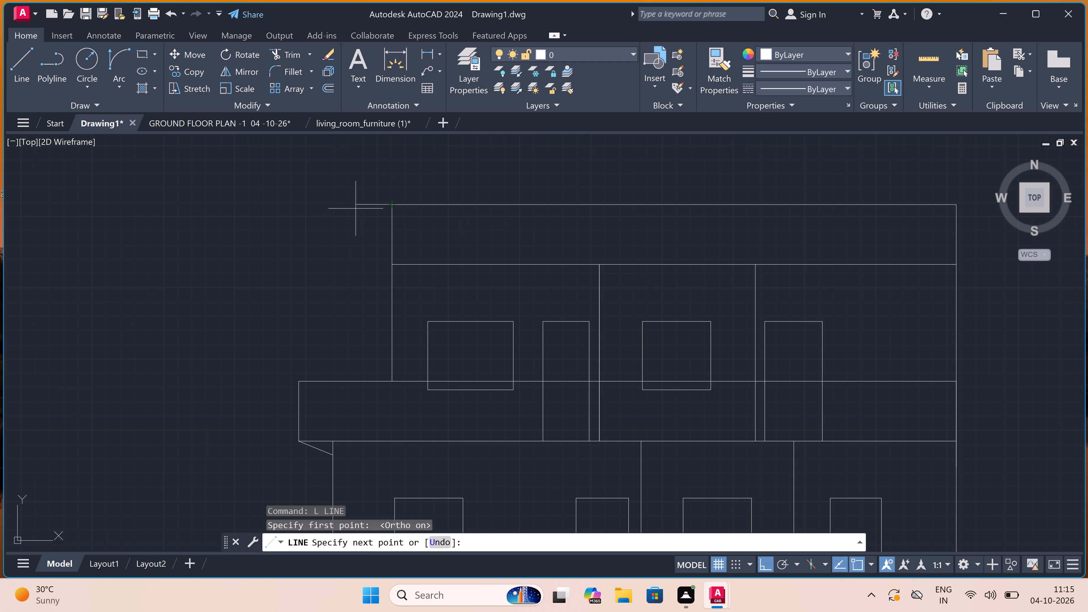
scroll(355, 244, up, 2)
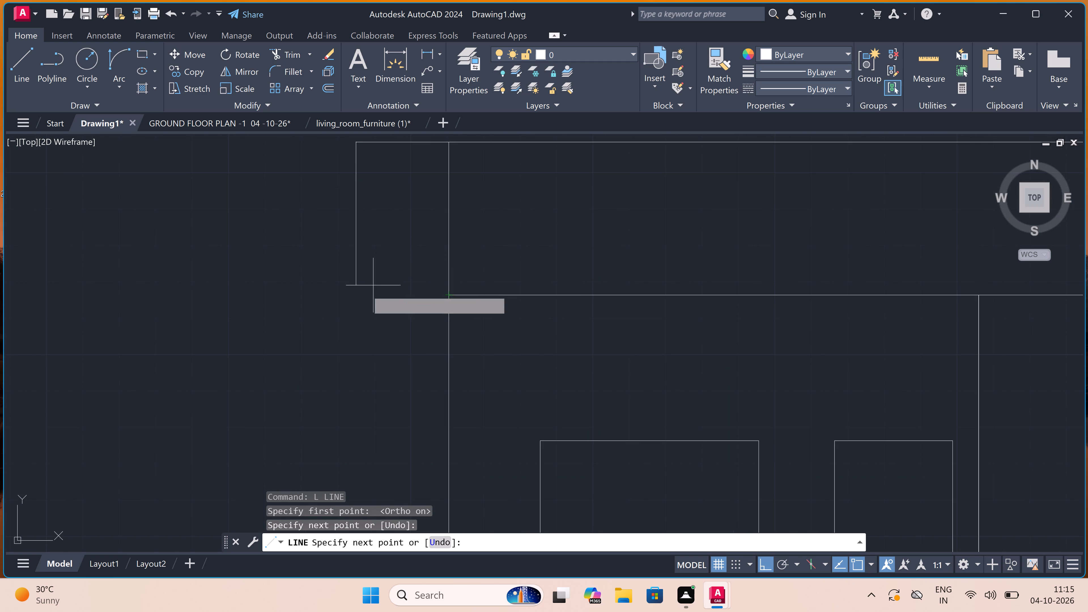
double_click(358, 294)
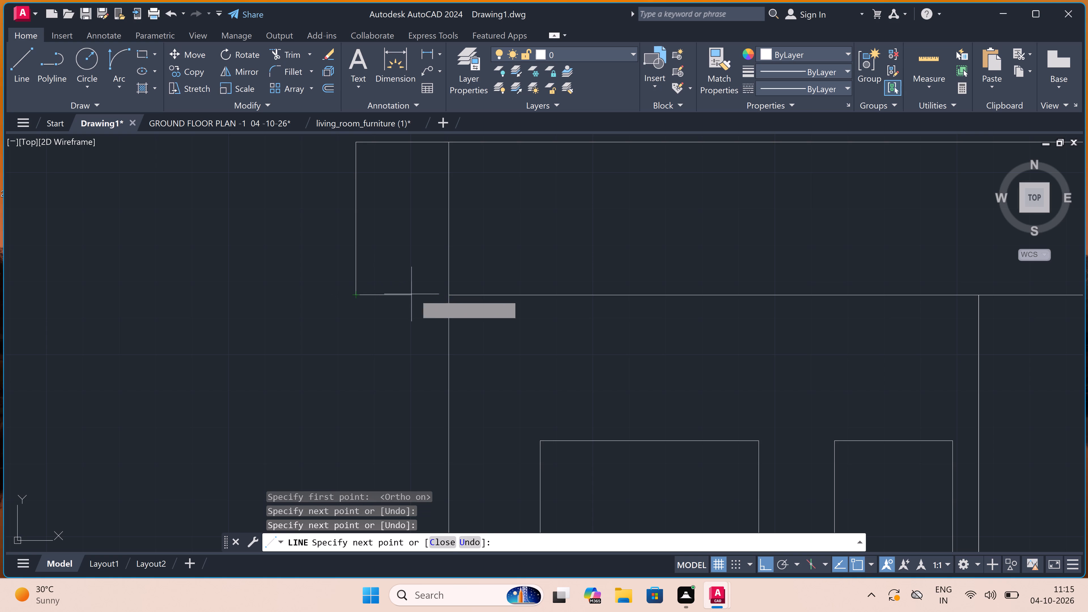
click(446, 296)
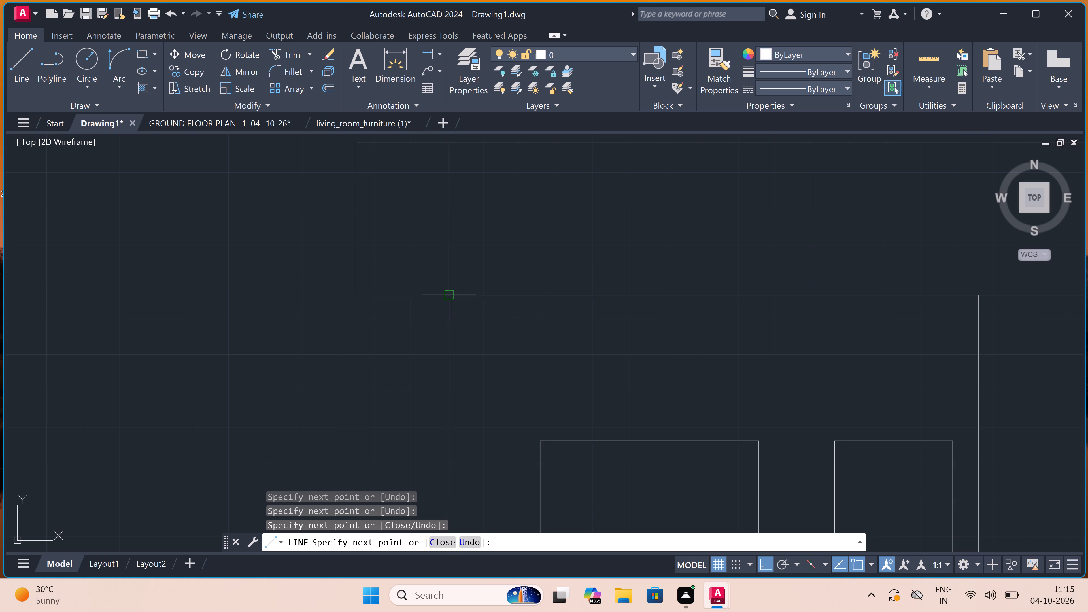
key(Escape)
Draw a sloping line from the upper overhang's lower-left corner down to the first floor's left wall edge.
key(space)
click(353, 298)
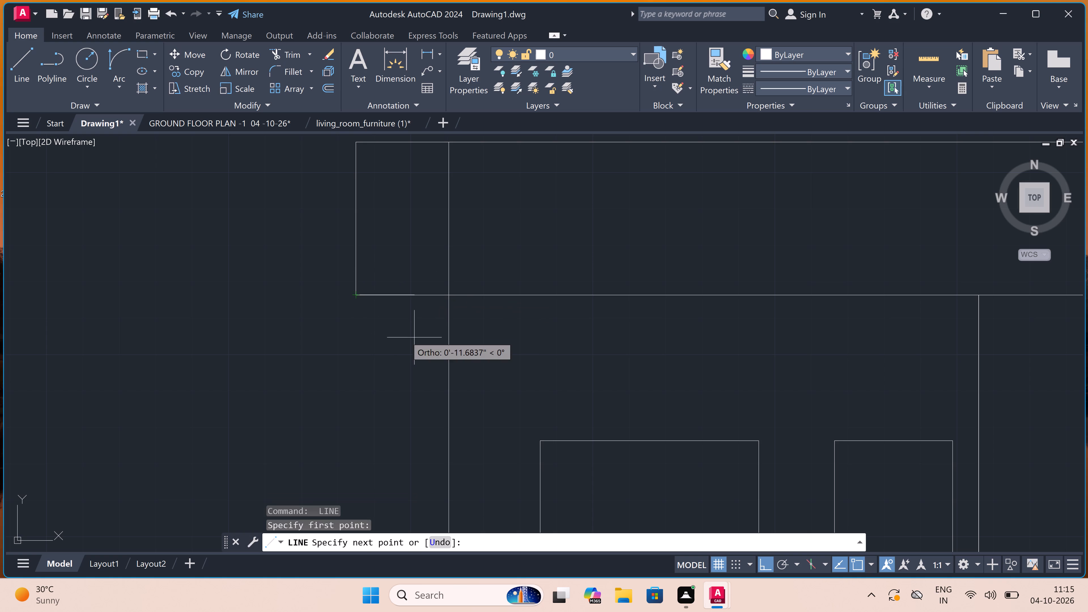
key(F8)
click(446, 338)
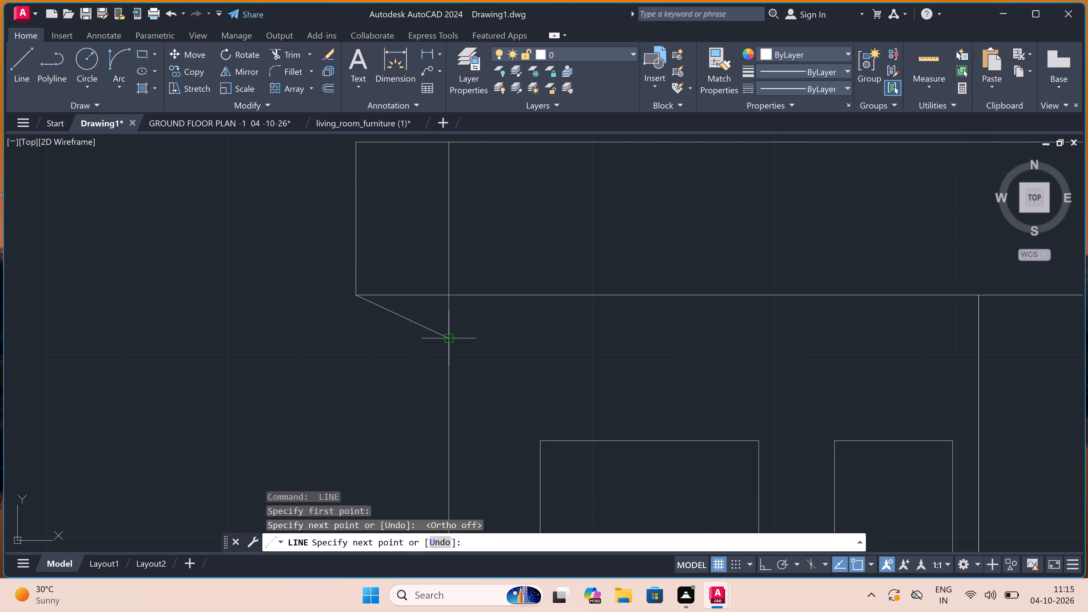
key(Escape)
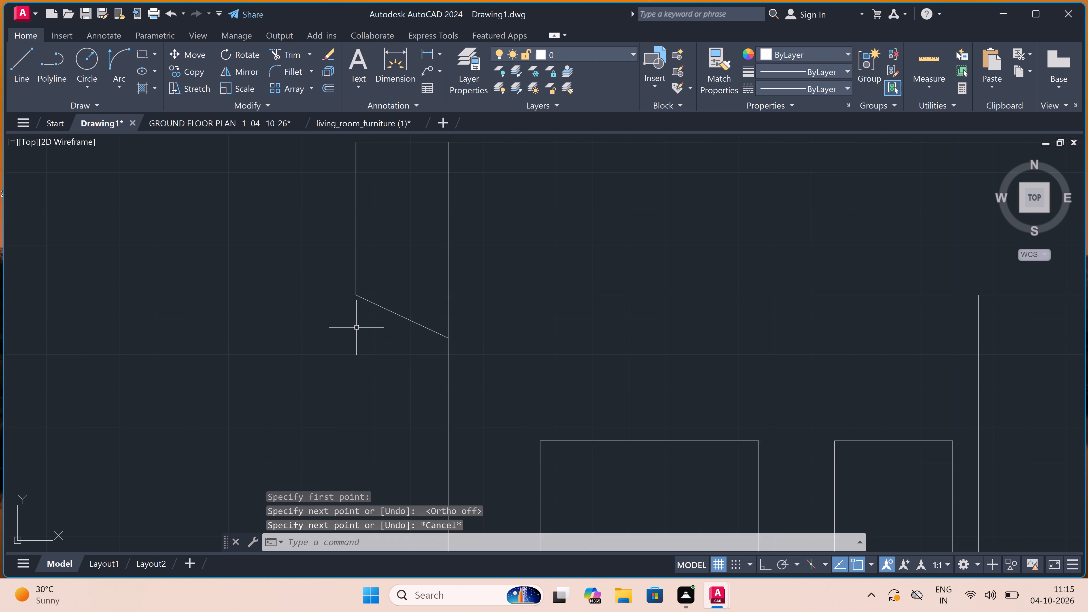
click(343, 315)
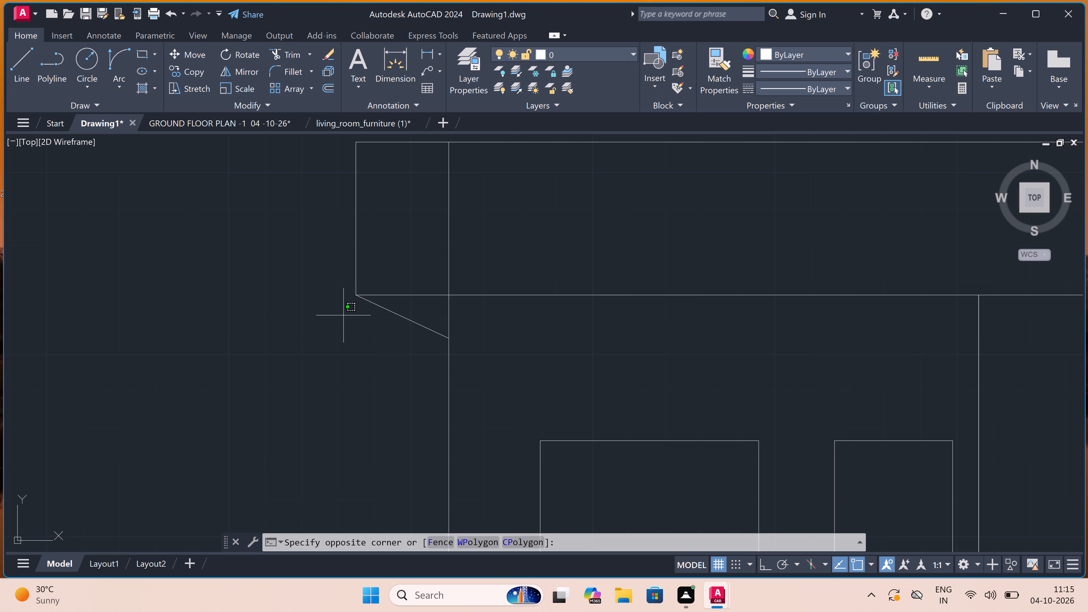
key(Escape)
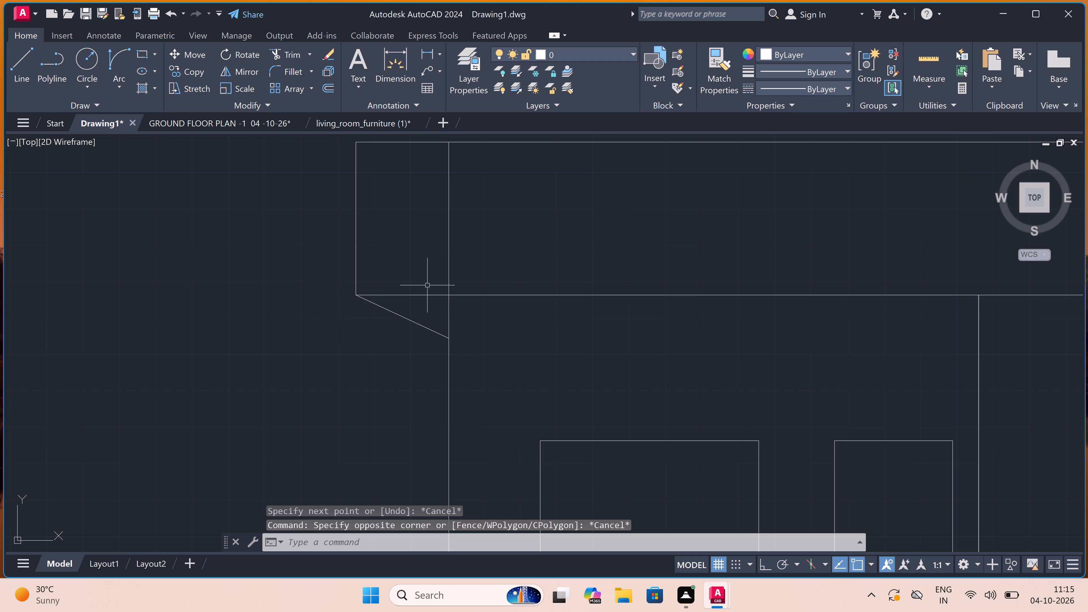
Trim the original left wall edge inside the first floor's upper band.
scroll(465, 275, down, 2)
key(t)
key(r)
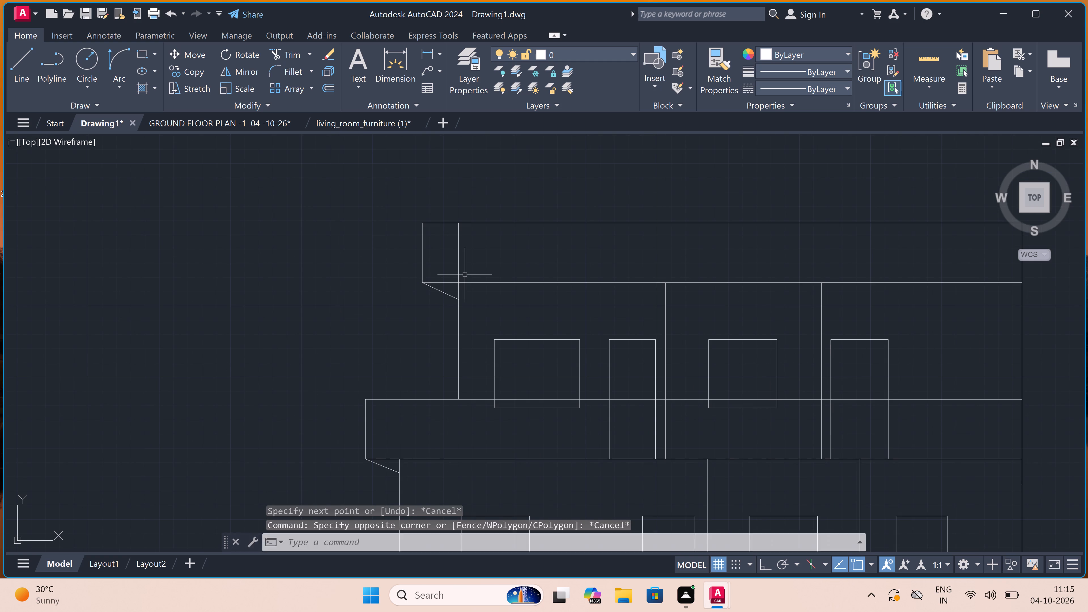
key(space)
click(448, 264)
click(492, 273)
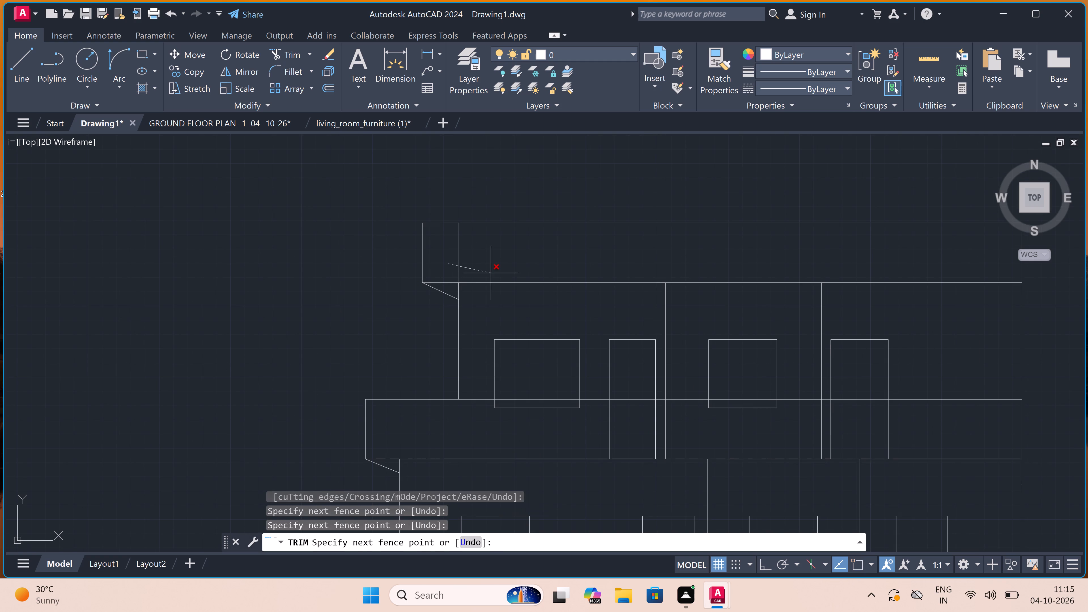
scroll(454, 269, down, 3)
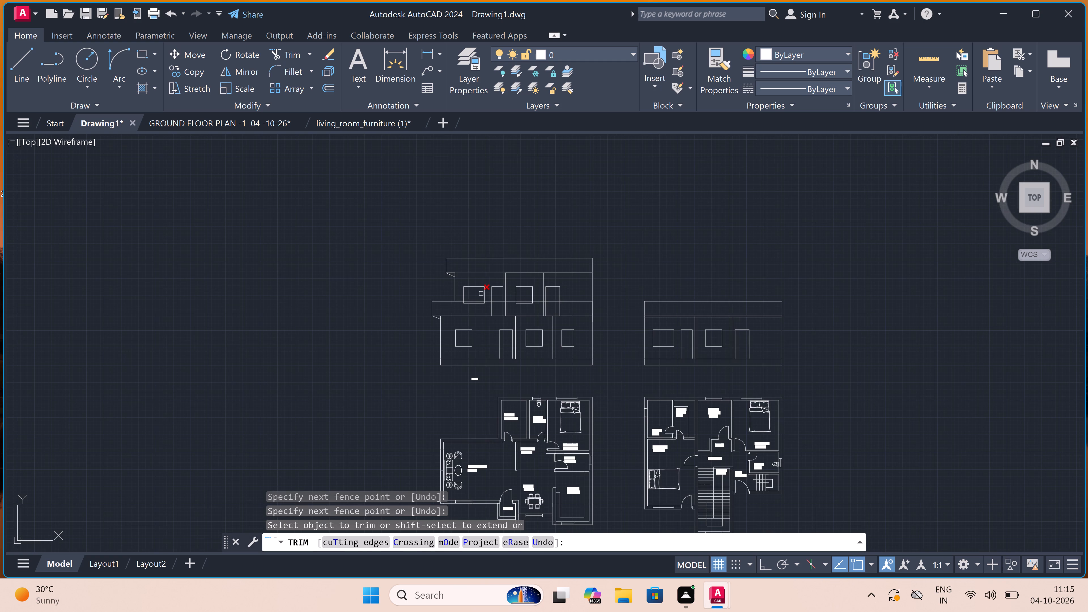
key(Escape)
Draw an inner frame rectangle just inside the outline of the ground floor elevation's door, stopping slightly above the plinth line.
scroll(510, 355, up, 2)
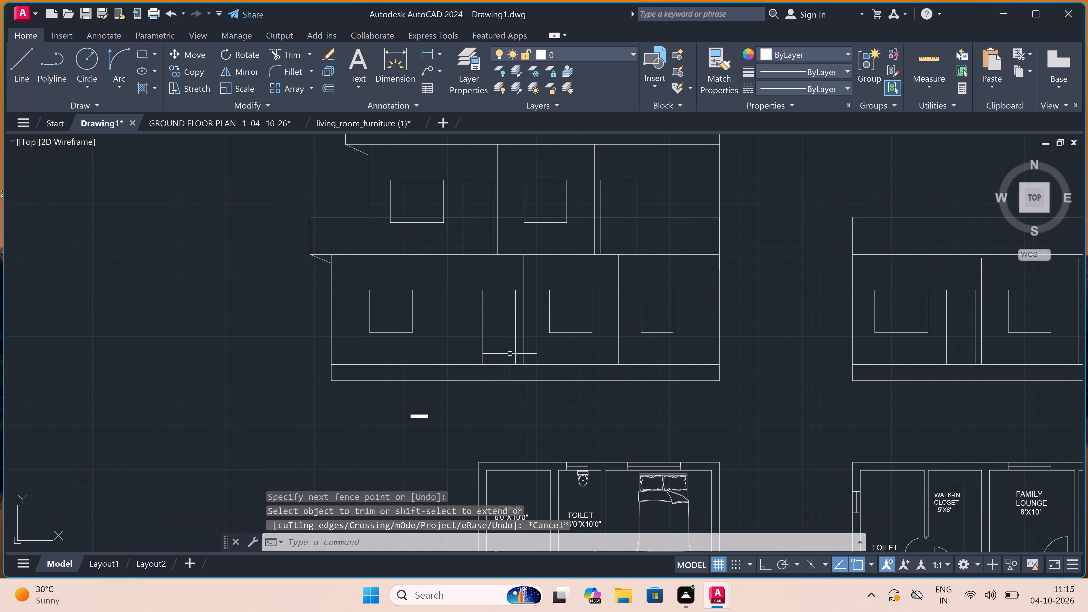
text(REC)
key(space)
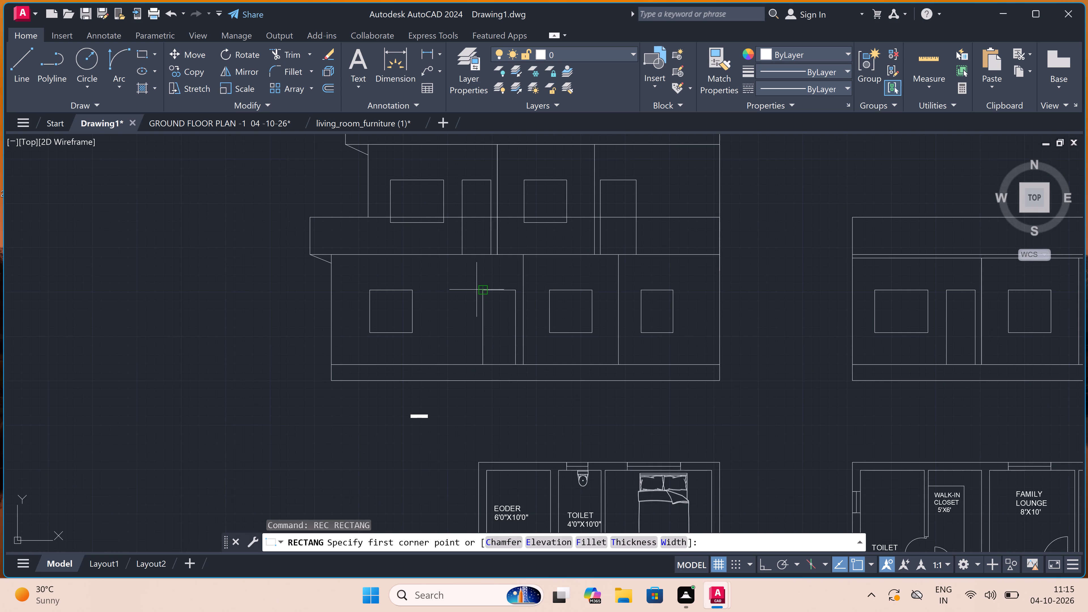
scroll(487, 291, up, 3)
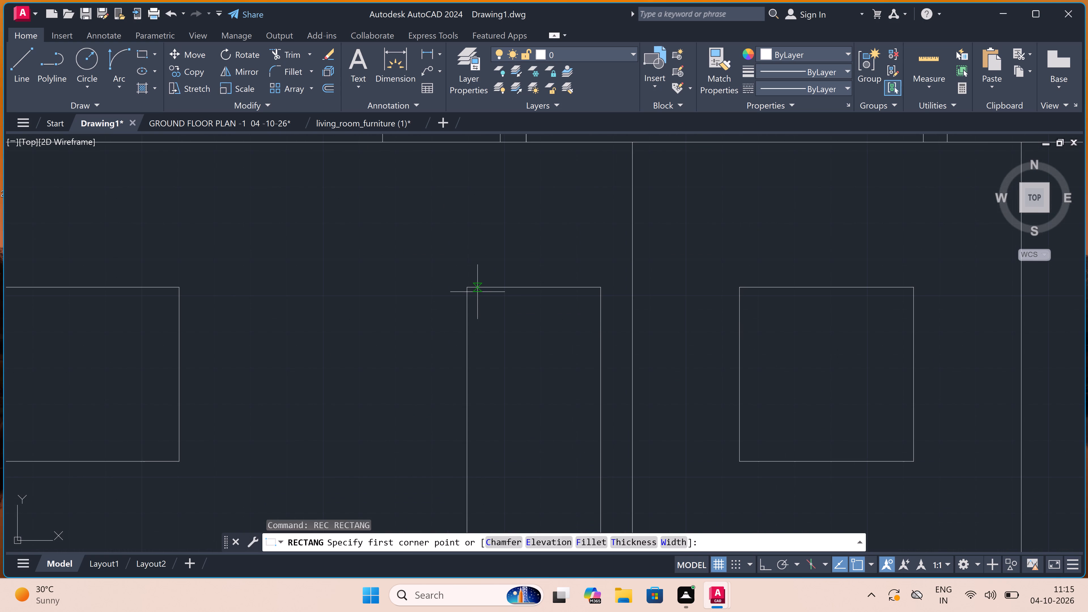
scroll(477, 292, up, 3)
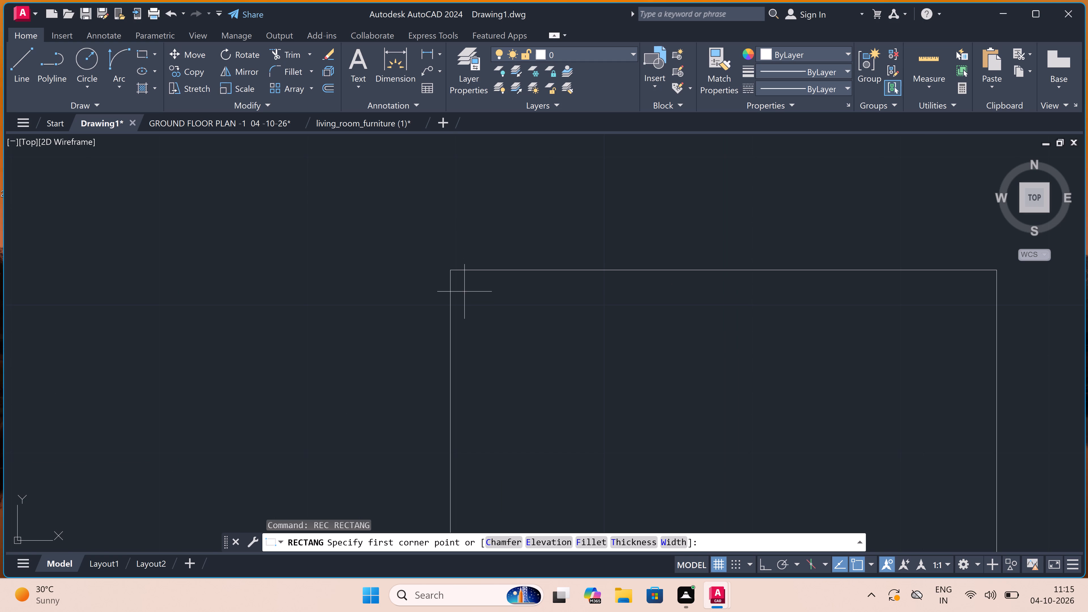
double_click(465, 287)
scroll(498, 348, down, 4)
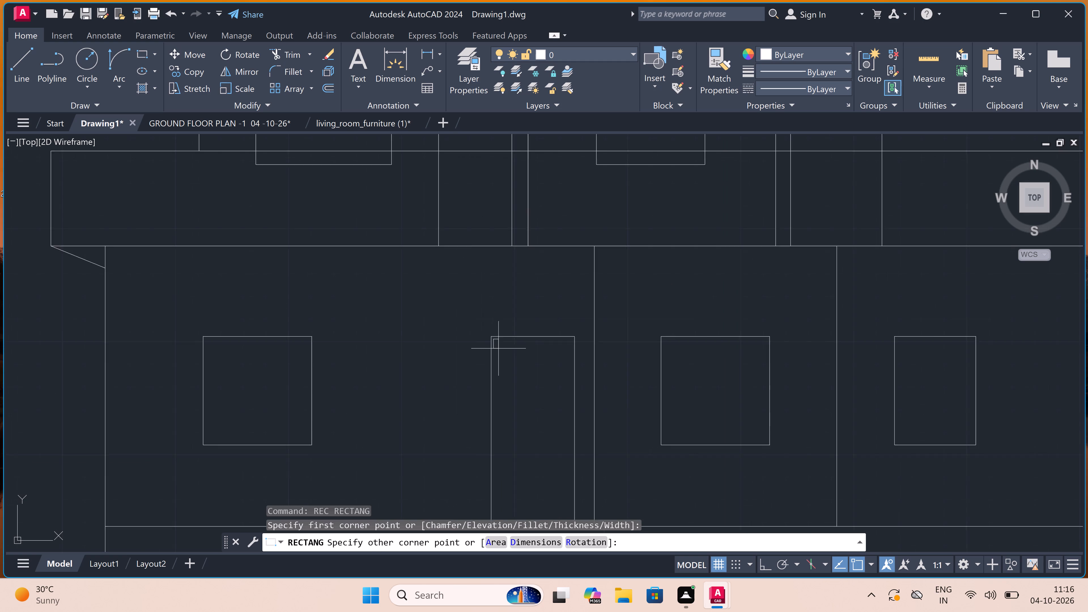
scroll(498, 348, down, 3)
scroll(519, 382, up, 5)
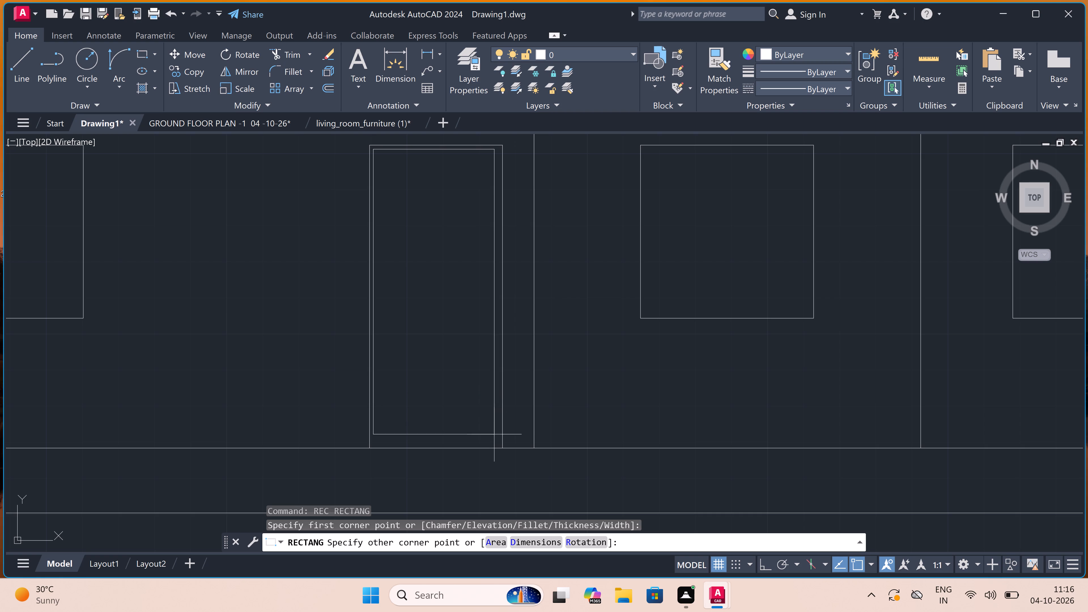
scroll(495, 444, up, 1)
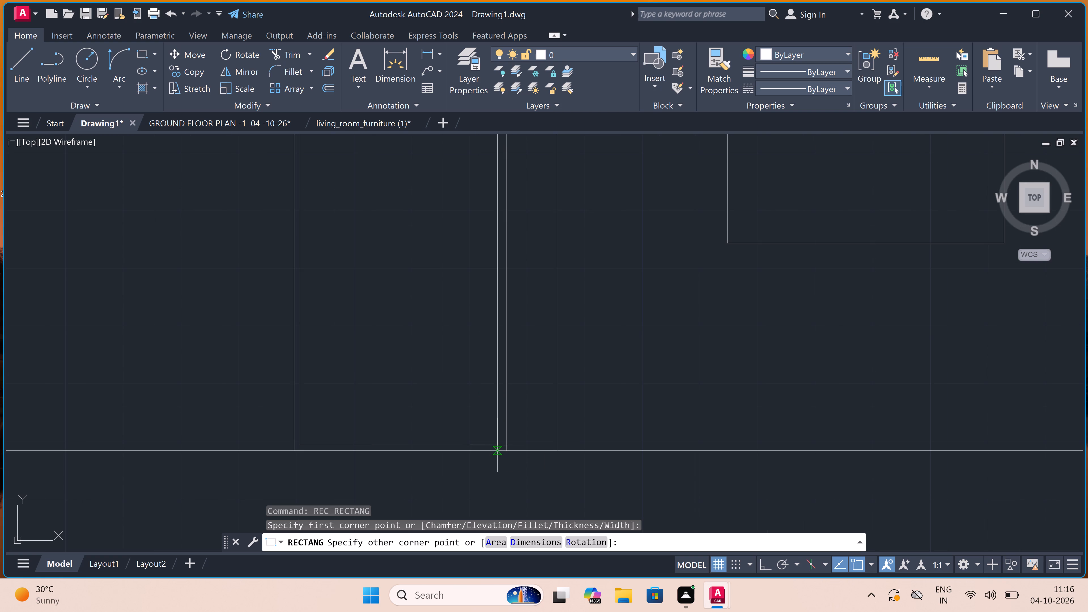
scroll(497, 445, up, 2)
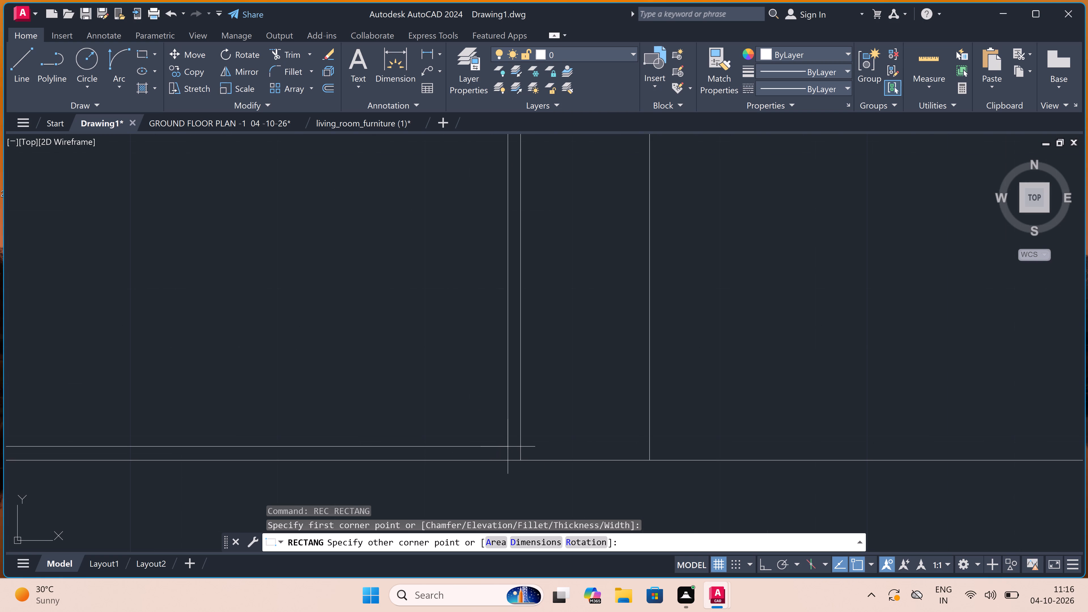
double_click(508, 447)
Draw a small circle as the door knob near the left edge of the ground floor door, about mid-height.
scroll(488, 418, down, 4)
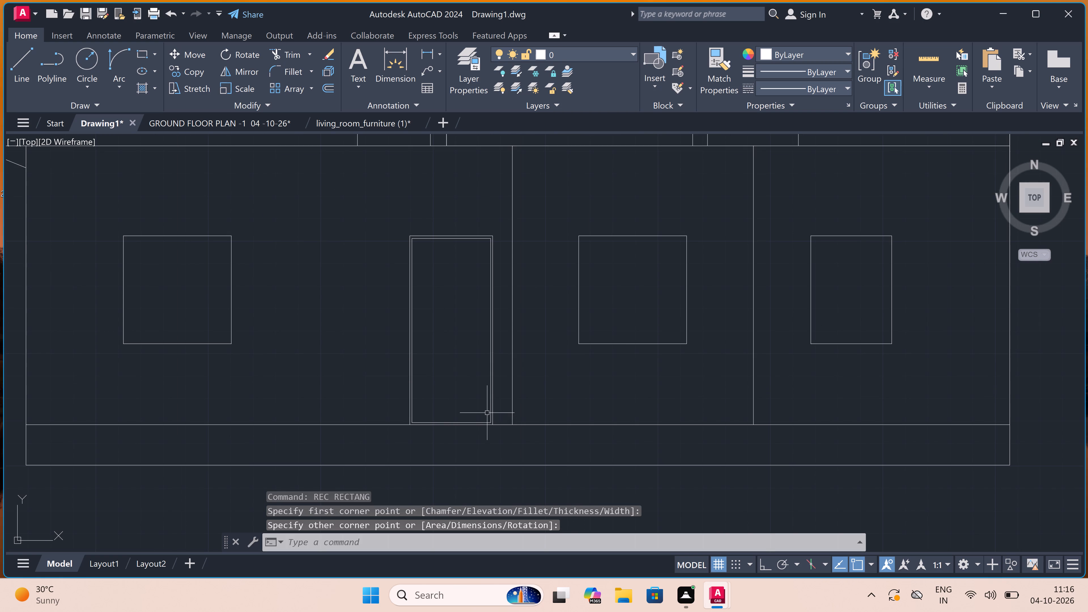
scroll(448, 330, up, 1)
scroll(450, 329, down, 5)
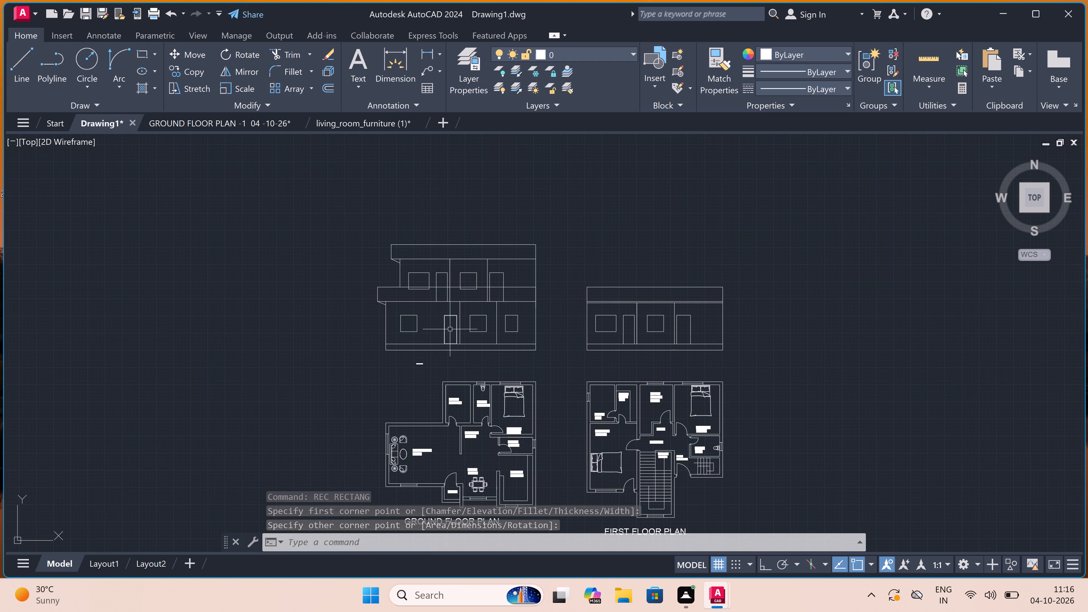
scroll(450, 329, up, 5)
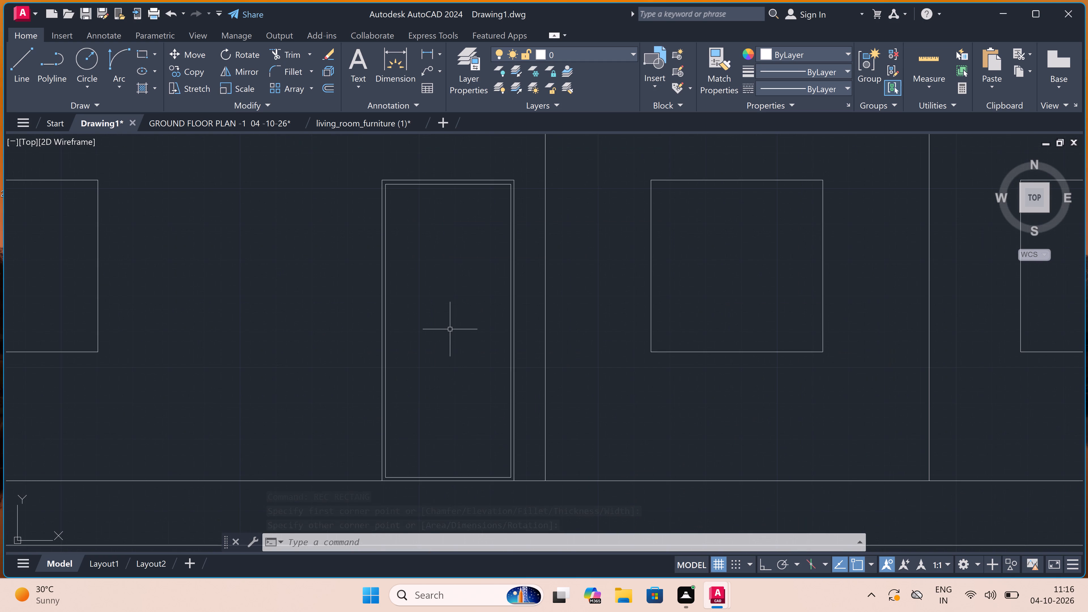
key(c)
key(space)
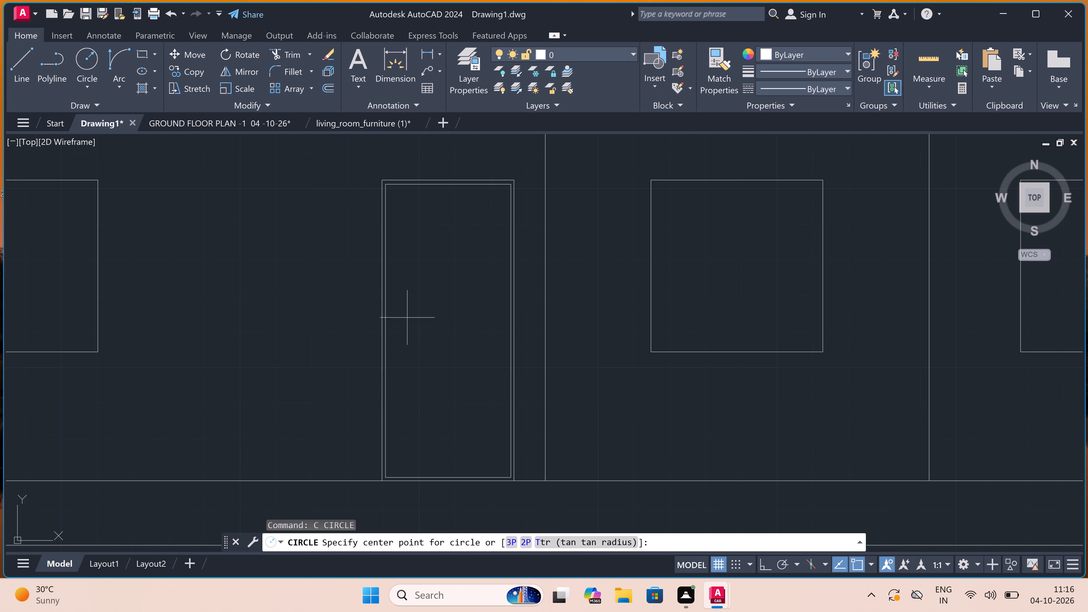
double_click(399, 320)
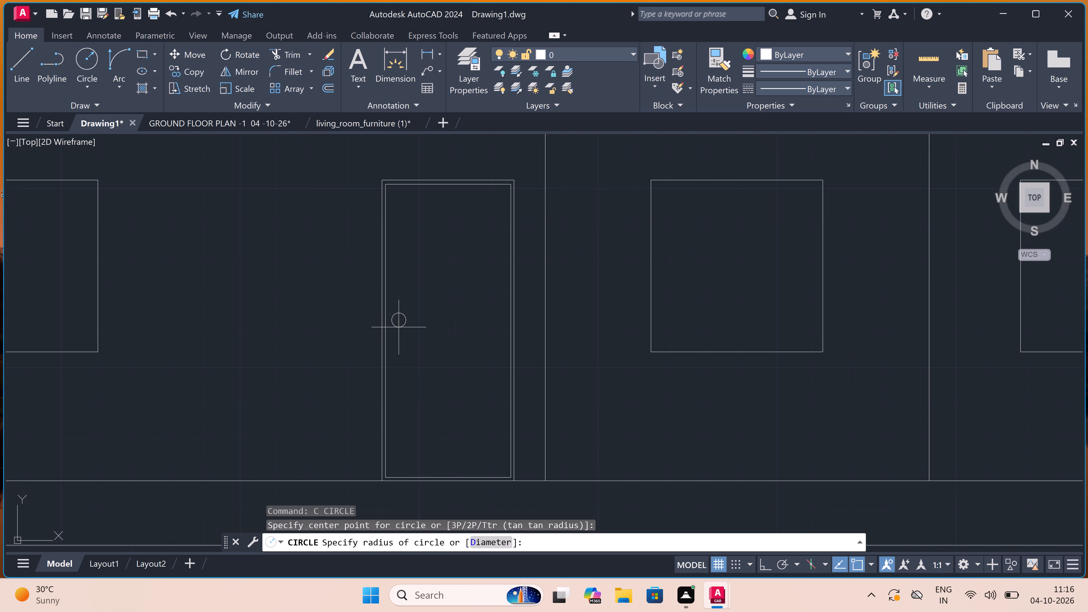
click(400, 328)
Draw an inner frame rectangle just inside the outline of the ground floor elevation's leftmost window.
scroll(412, 329, down, 5)
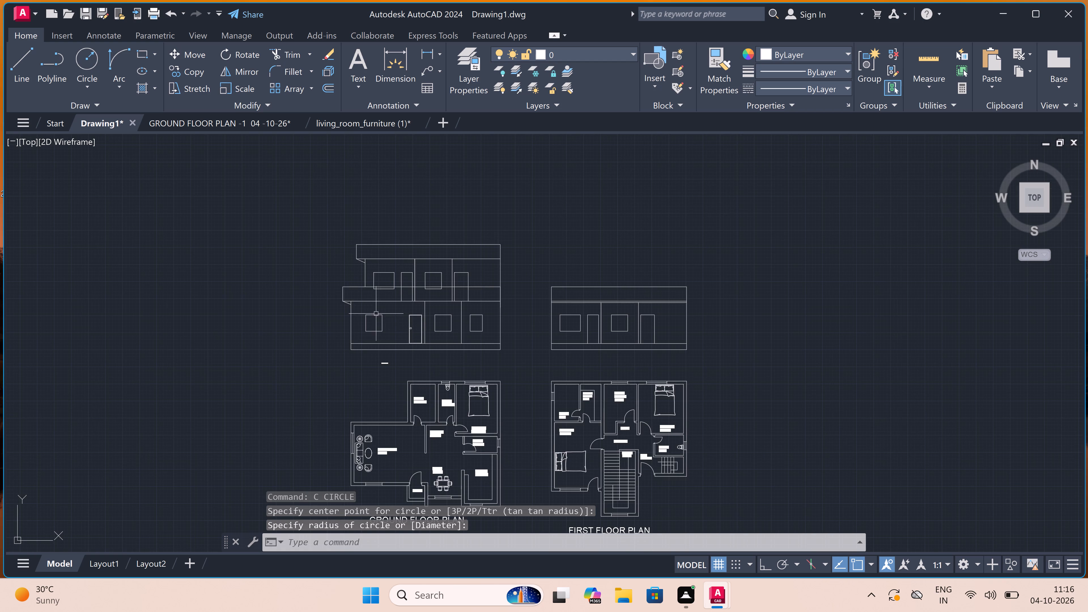
scroll(376, 314, up, 3)
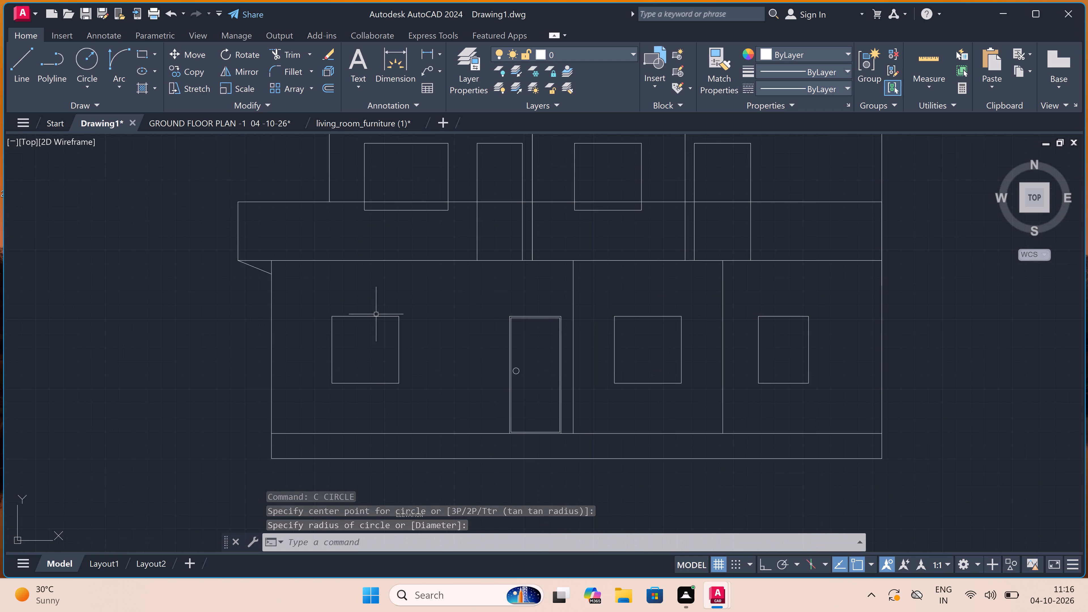
key(Escape)
text(REC)
key(space)
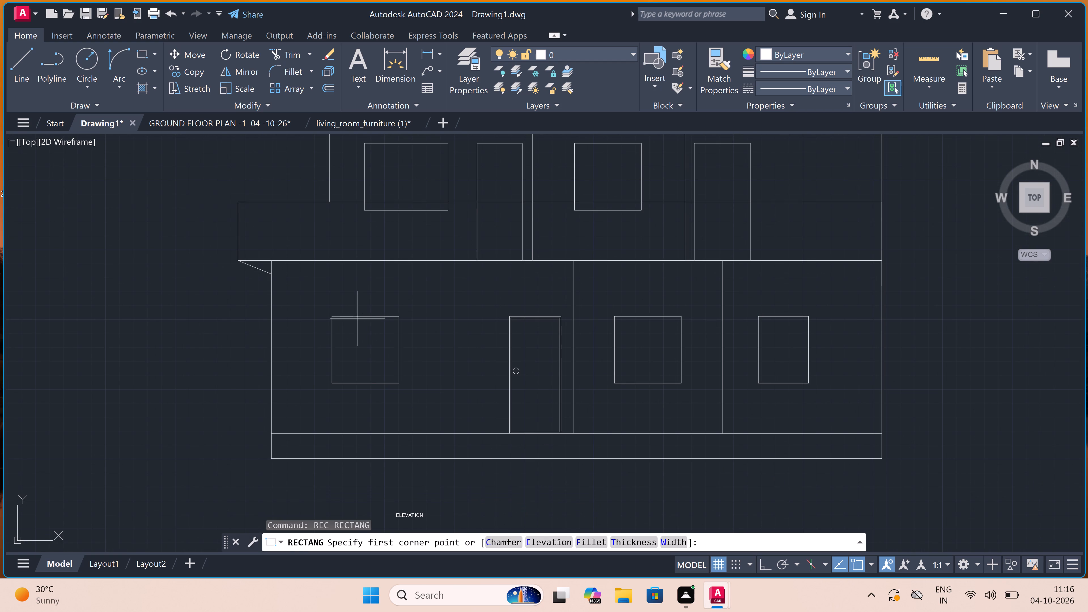
scroll(332, 327, up, 4)
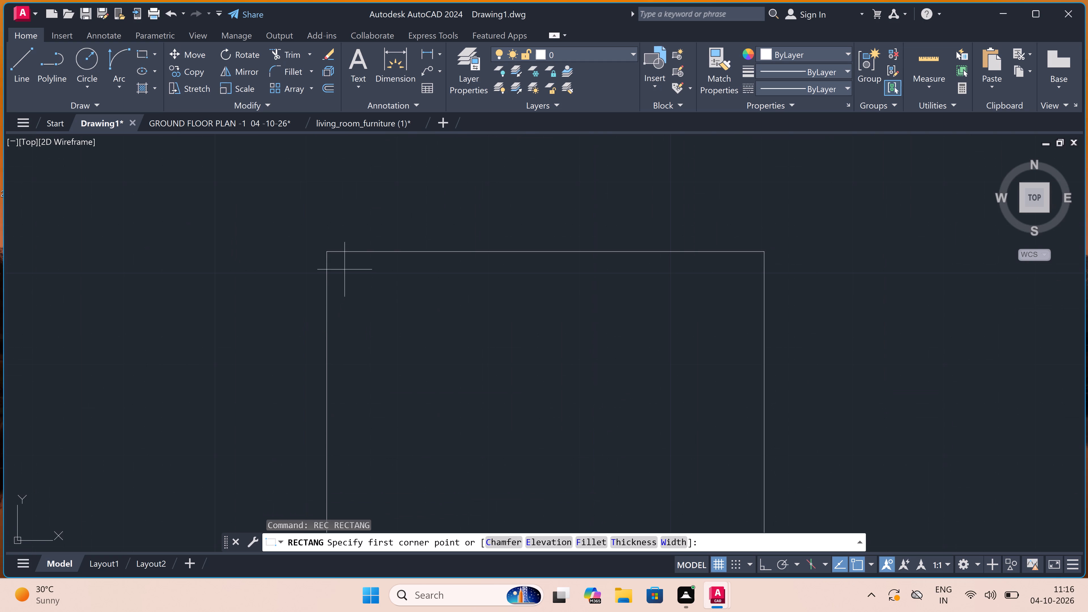
click(334, 261)
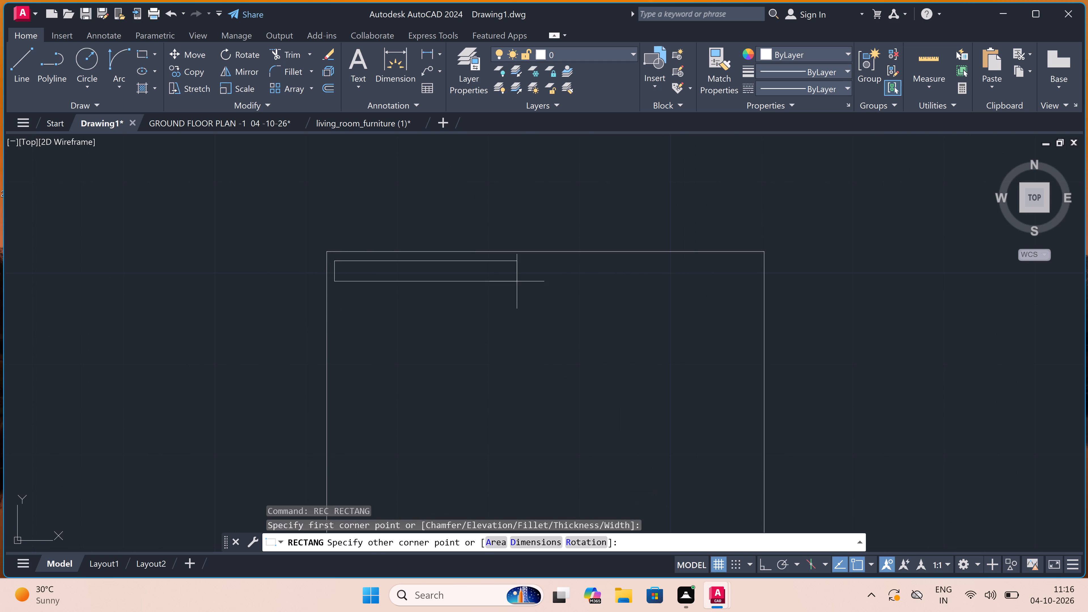
scroll(518, 278, down, 3)
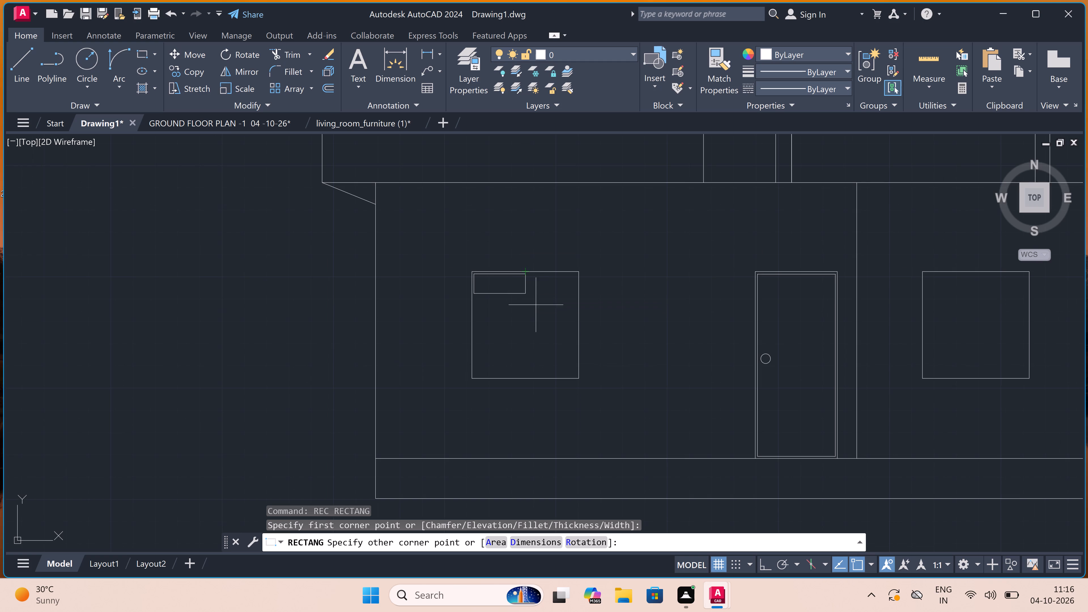
scroll(538, 307, up, 2)
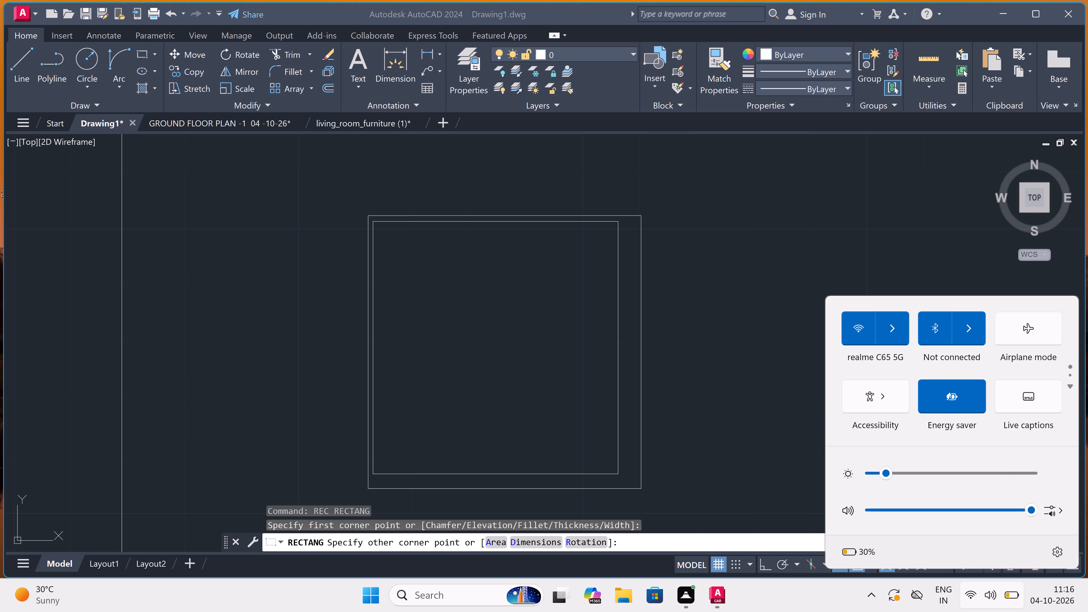
scroll(618, 474, up, 1)
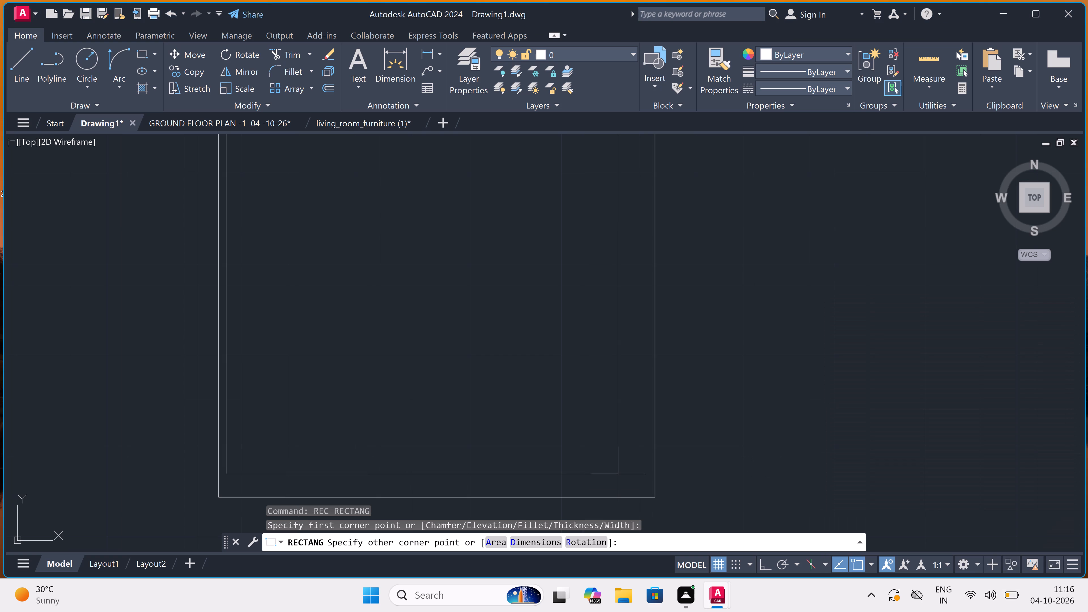
scroll(641, 487, up, 2)
scroll(641, 487, down, 2)
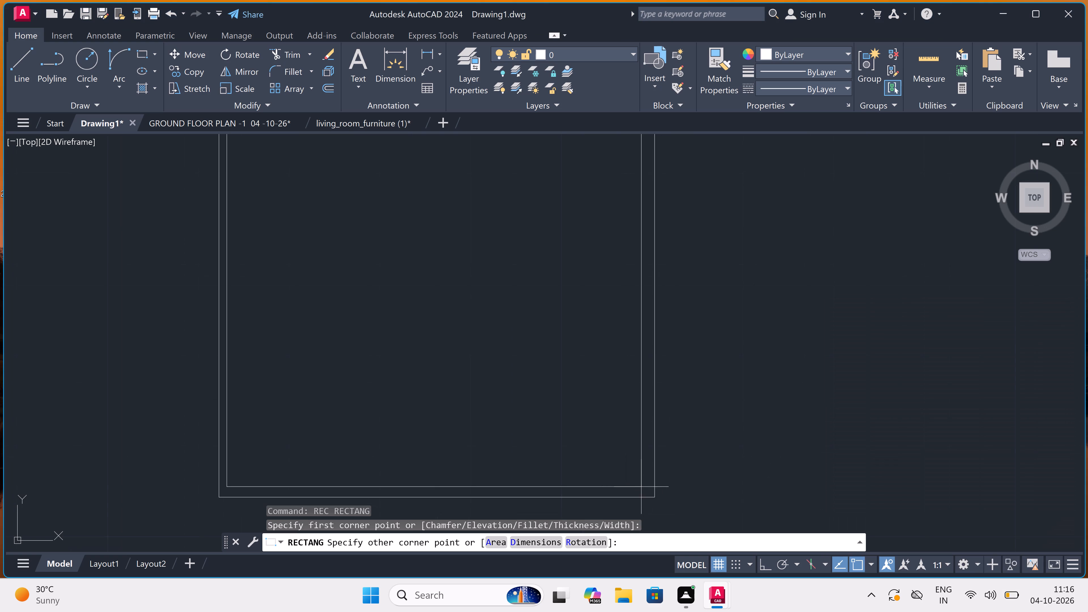
scroll(641, 487, down, 2)
scroll(641, 487, up, 3)
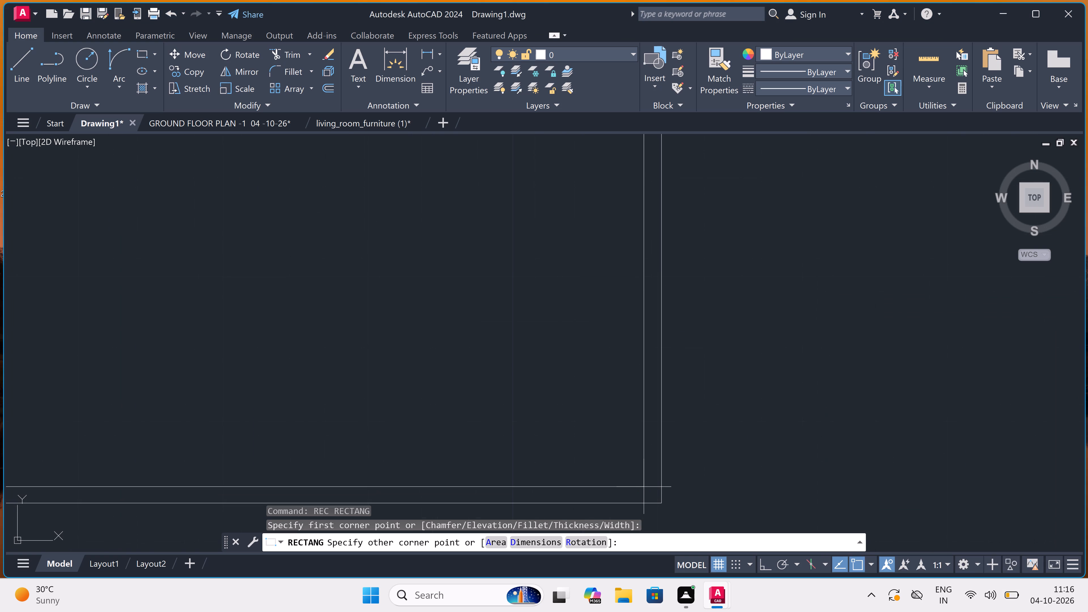
click(653, 489)
Draw a vertical centre line in the leftmost window between the midpoints of the inner frame's bottom and top edges.
scroll(582, 449, down, 3)
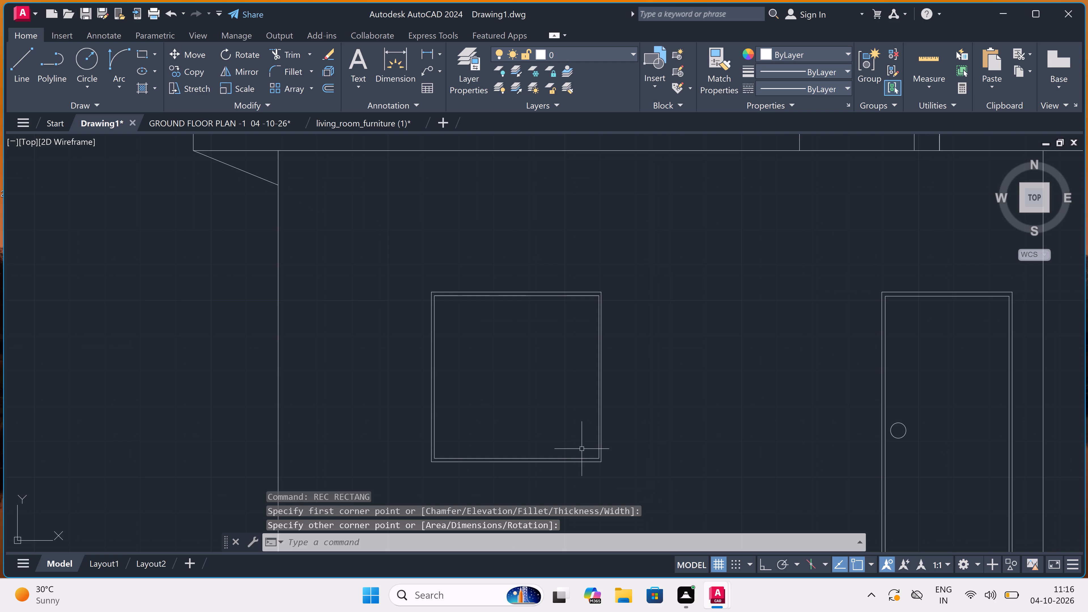
key(l)
key(space)
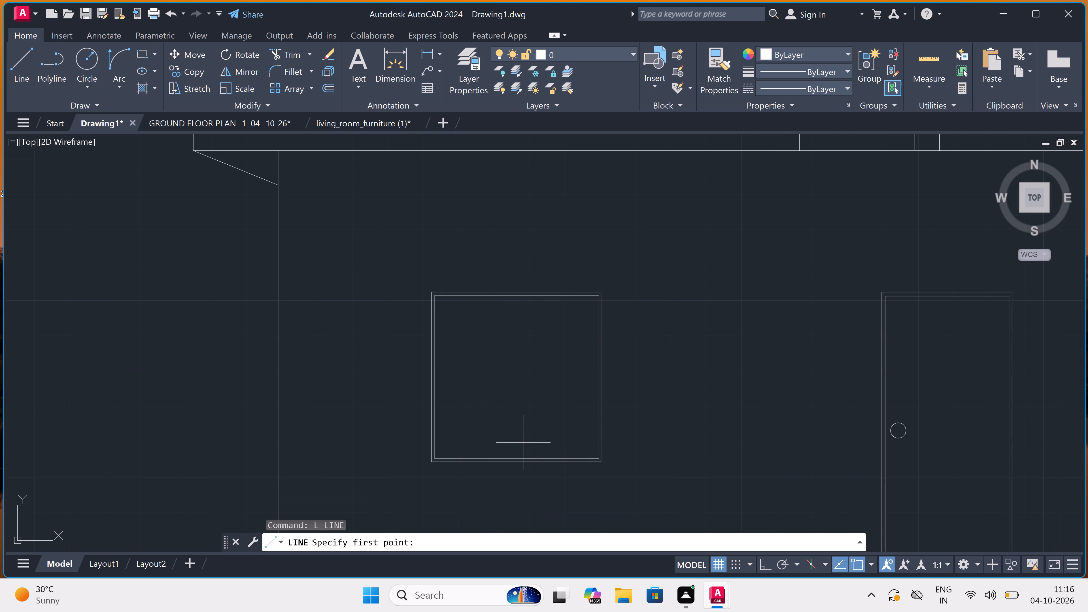
click(513, 458)
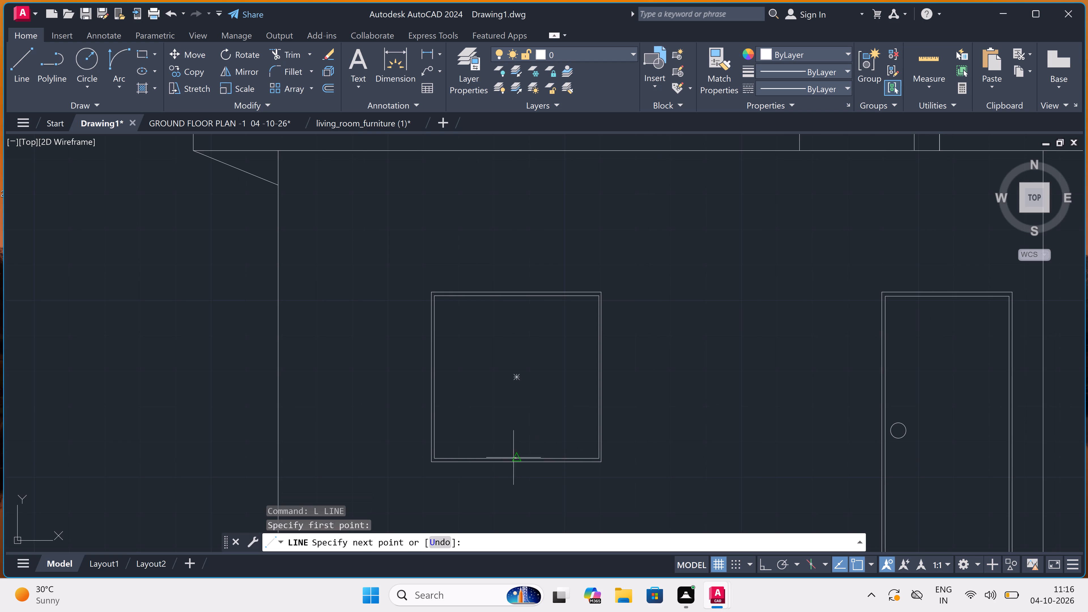
double_click(513, 298)
key(Escape)
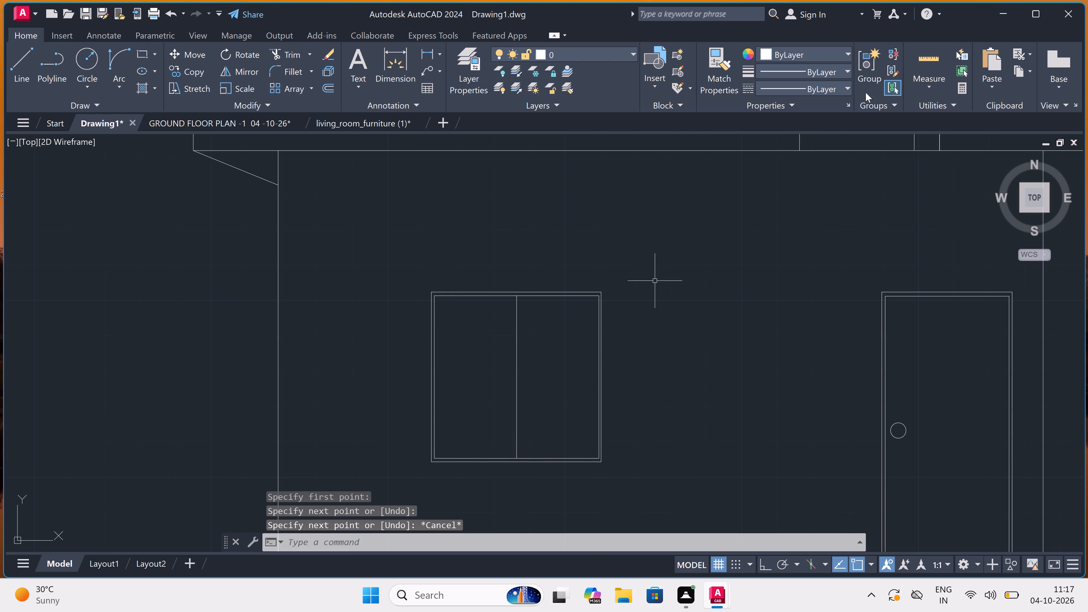
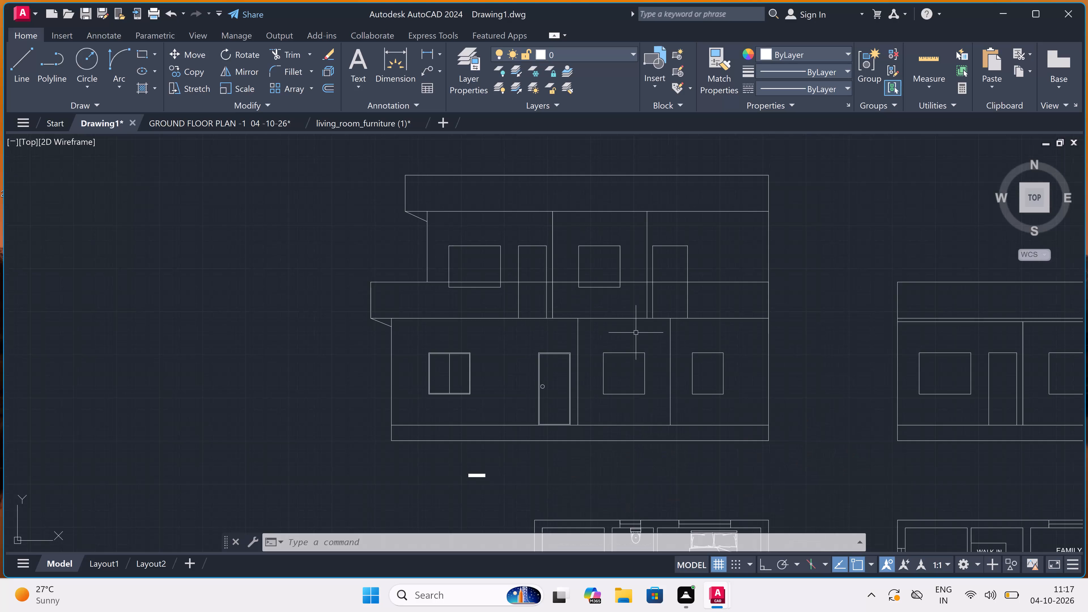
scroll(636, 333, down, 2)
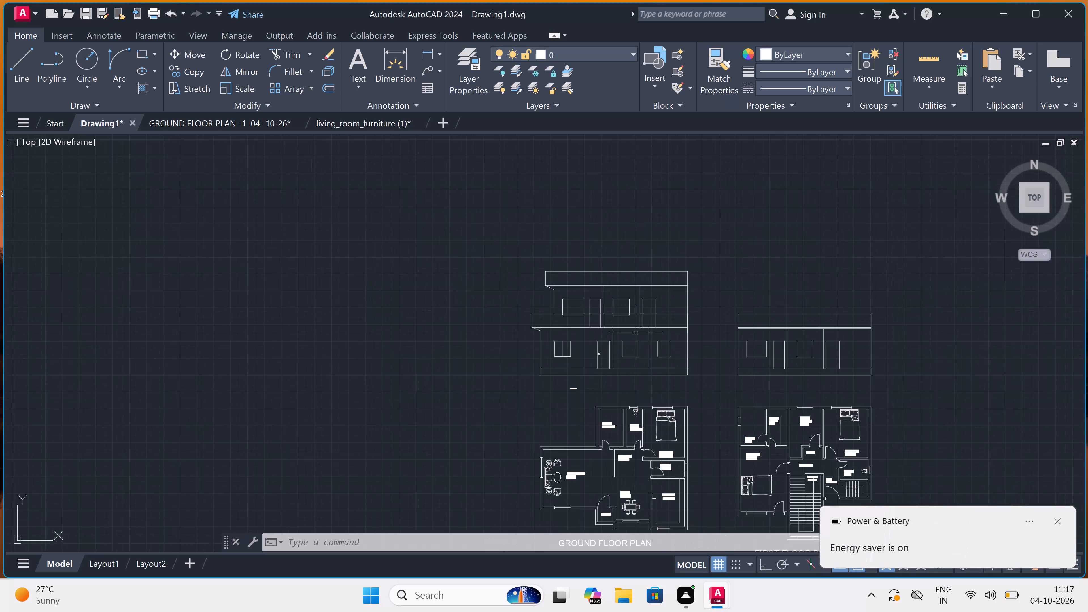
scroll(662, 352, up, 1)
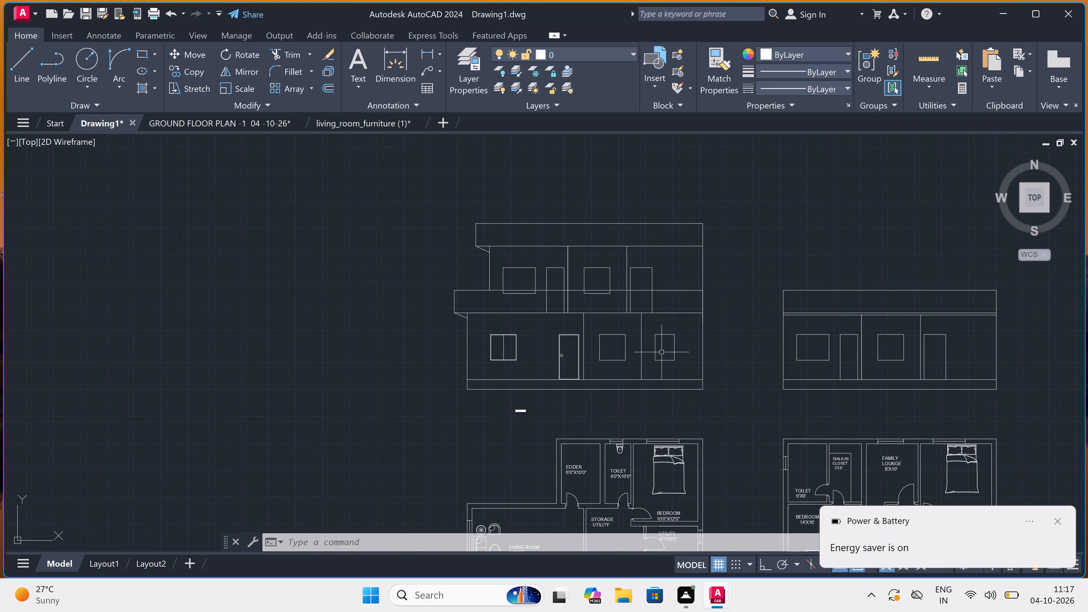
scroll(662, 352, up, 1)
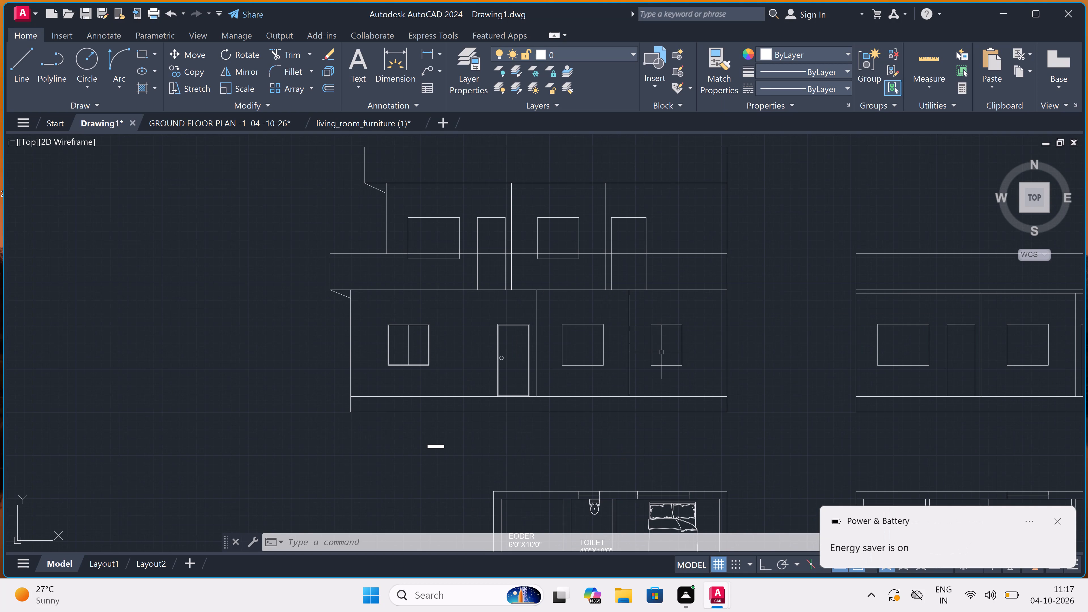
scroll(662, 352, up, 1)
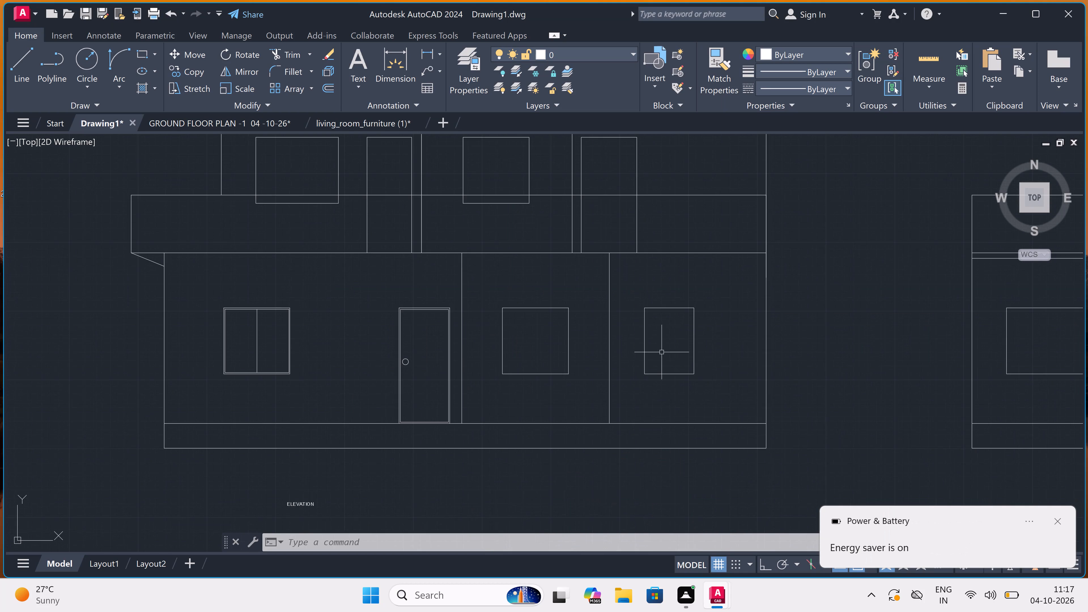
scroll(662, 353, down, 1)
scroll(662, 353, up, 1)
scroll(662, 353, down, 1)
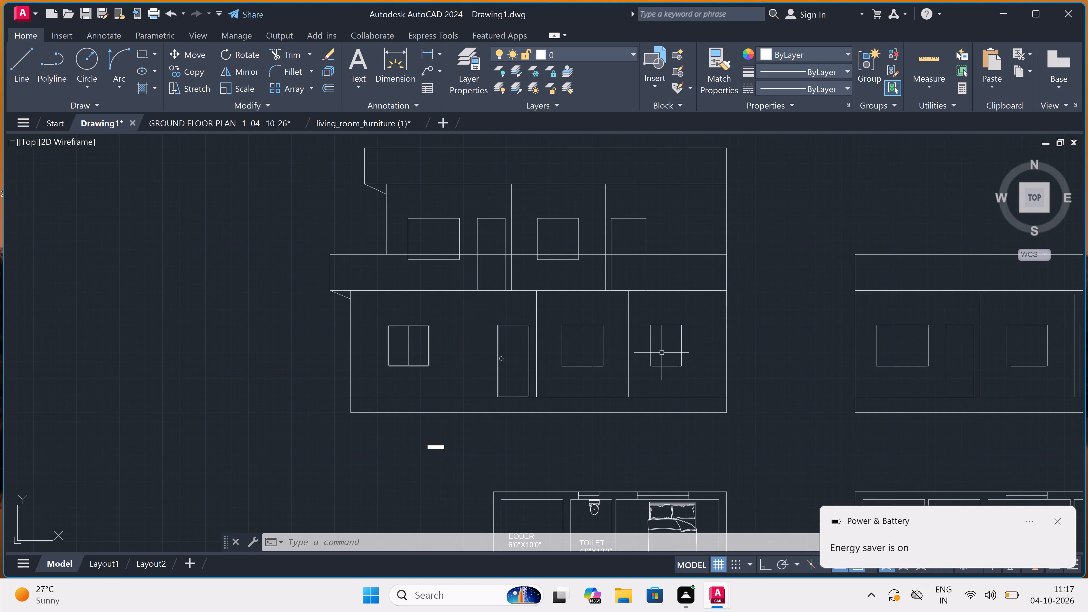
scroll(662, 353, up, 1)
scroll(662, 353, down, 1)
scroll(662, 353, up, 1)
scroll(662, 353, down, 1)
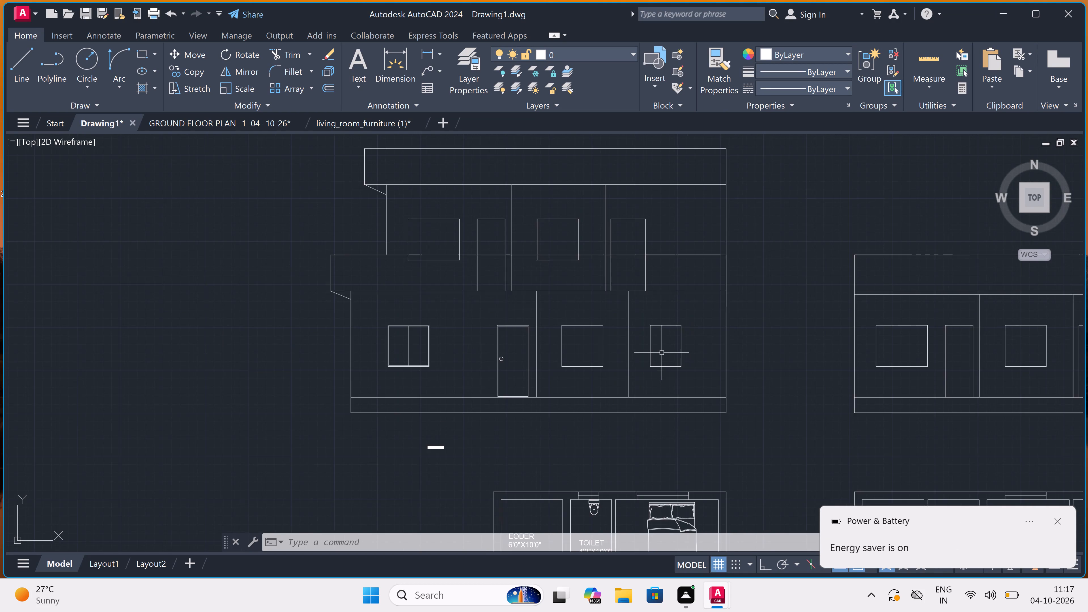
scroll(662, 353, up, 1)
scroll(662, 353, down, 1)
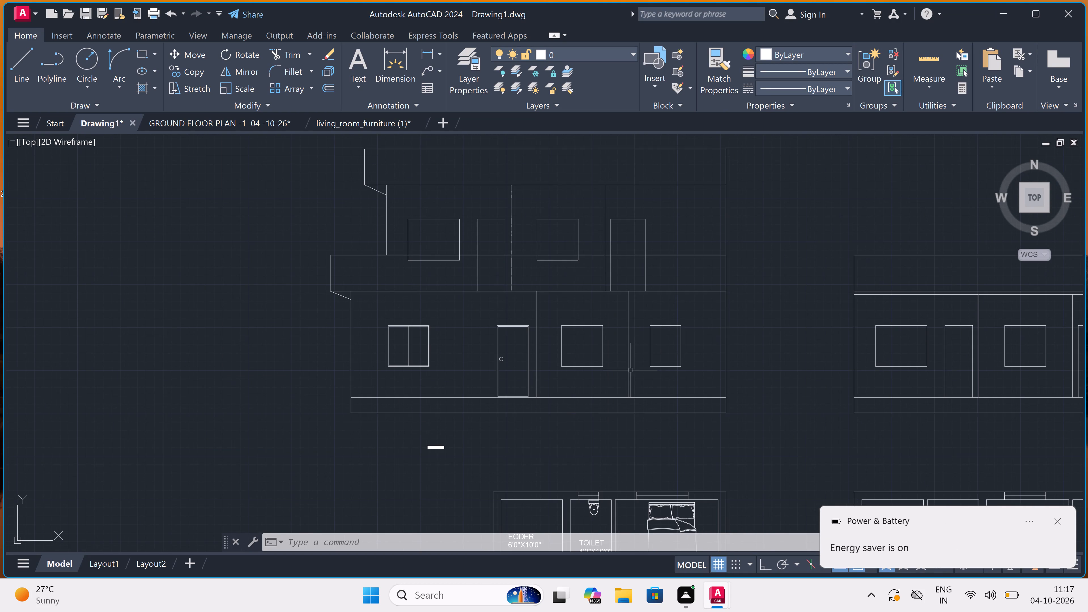
Set the text height of the ELEVATION title below the stacked elevation to 1.5'.
click(484, 432)
click(397, 468)
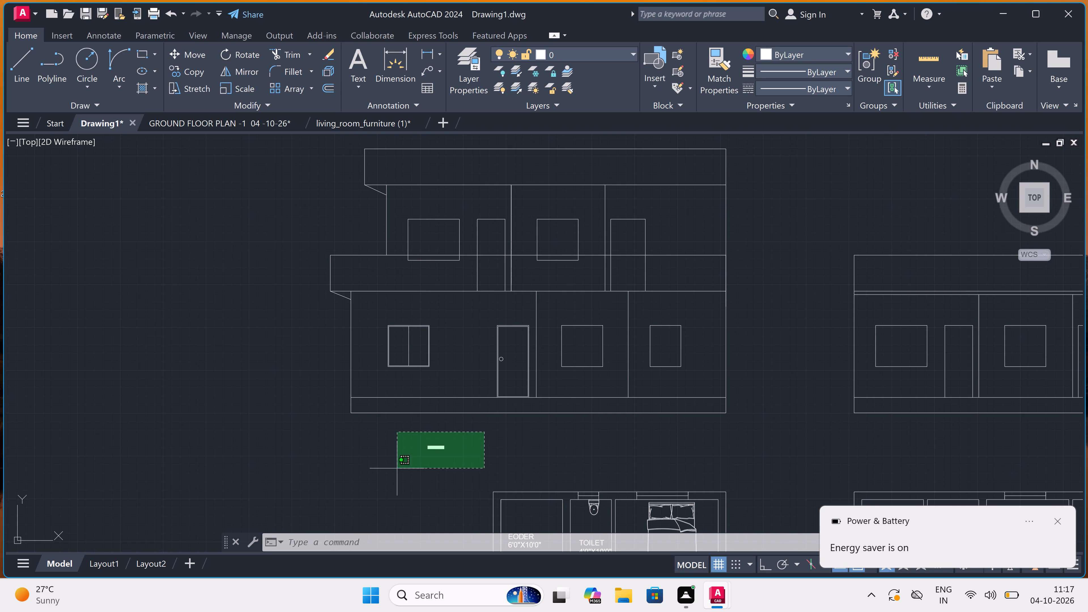
scroll(397, 467, down, 2)
scroll(696, 384, down, 2)
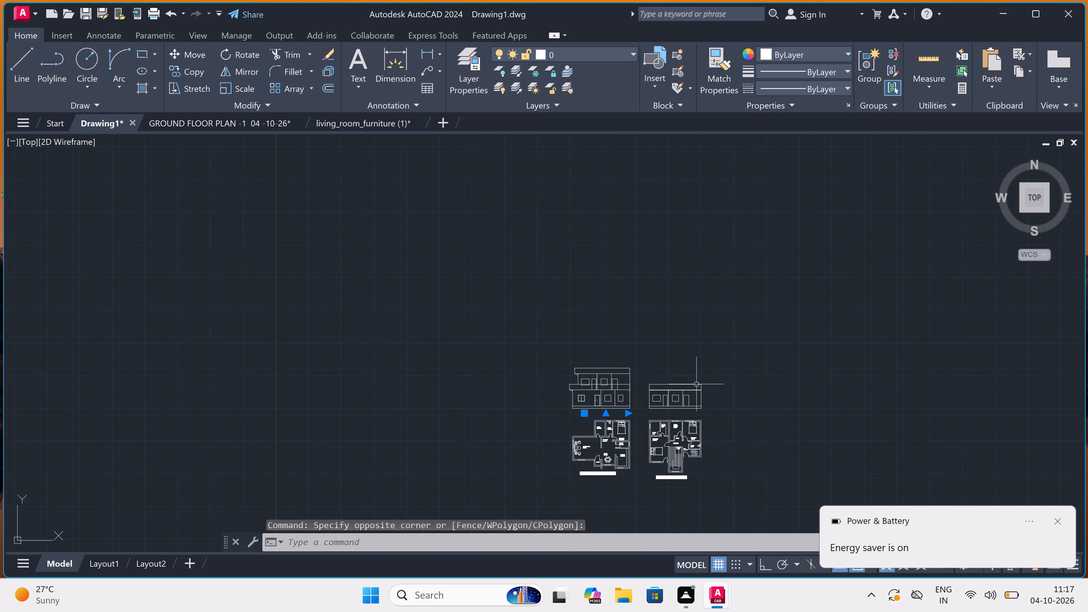
scroll(684, 407, up, 3)
scroll(683, 407, down, 1)
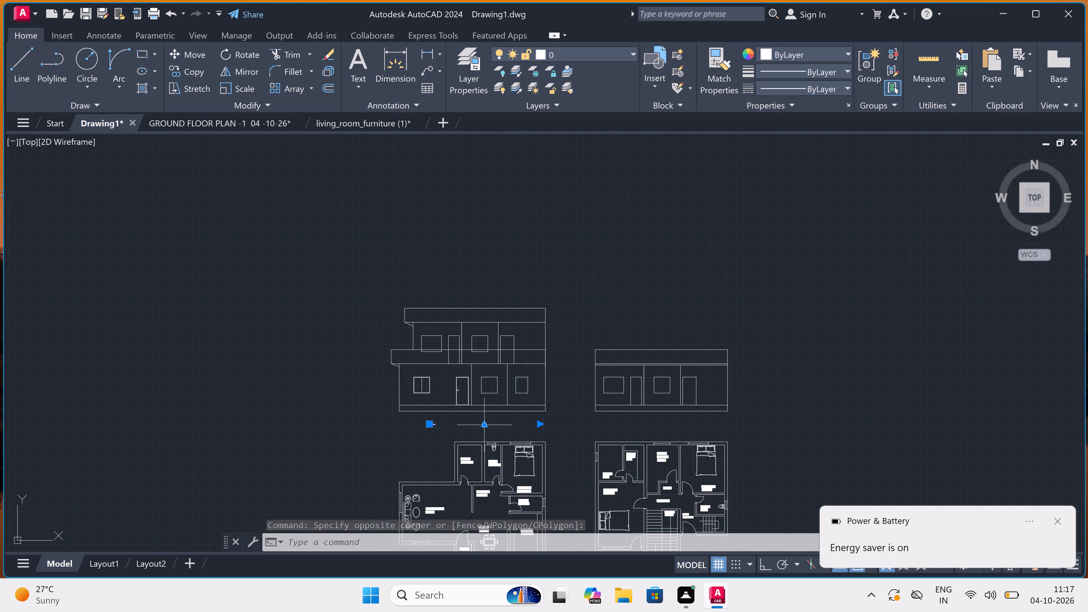
right_click(265, 382)
double_click(301, 357)
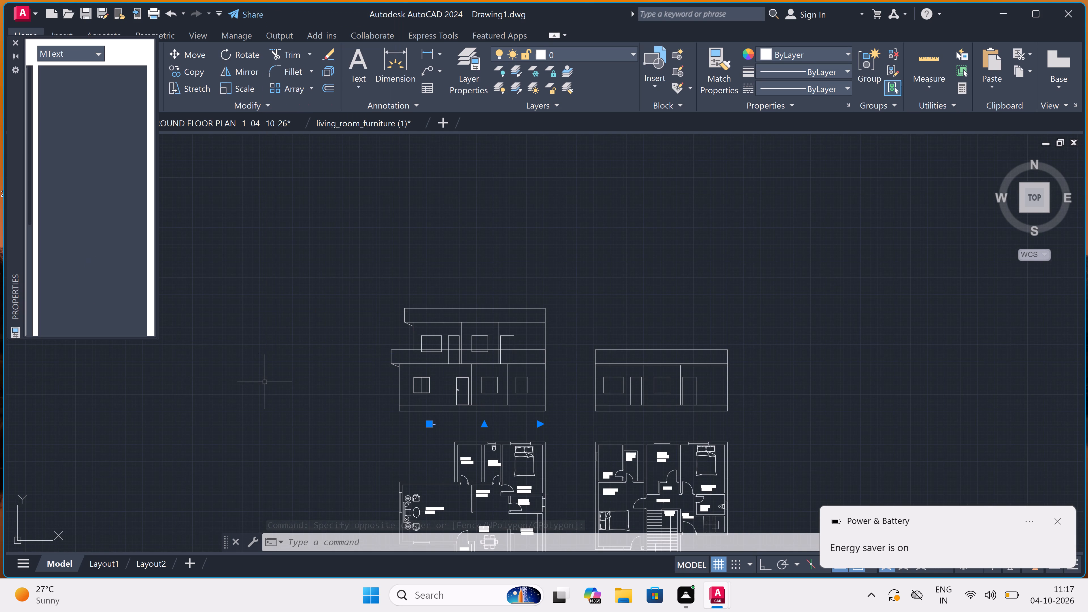
double_click(107, 324)
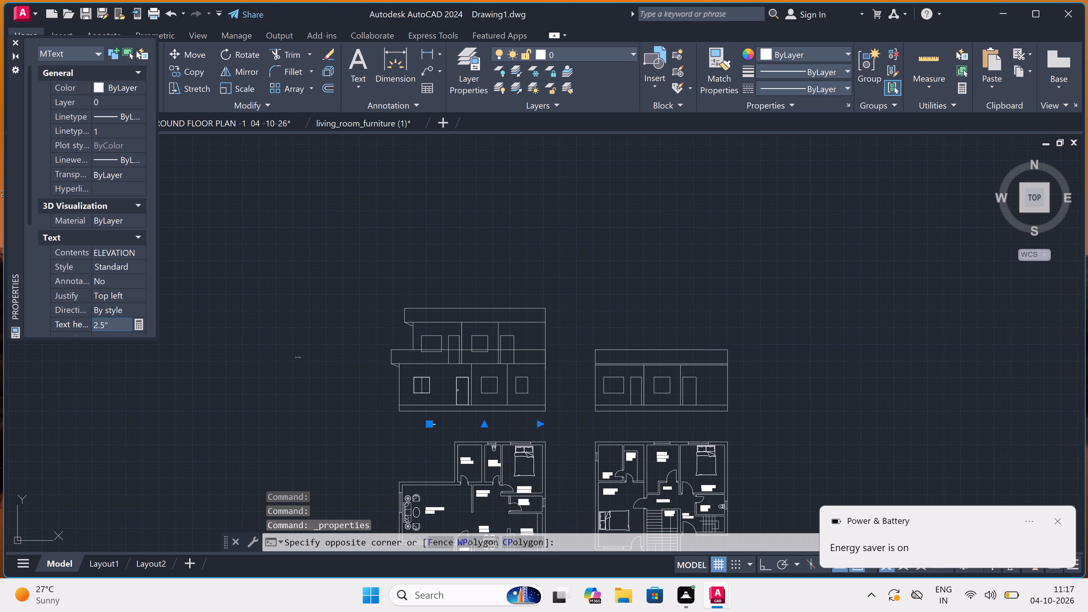
key(BackSpace)
key(BackSpace)
key(BackSpace)
key(BackSpace)
key(BackSpace)
key(BackSpace)
key(BackSpace)
key(BackSpace)
key(BackSpace)
key(BackSpace)
key(BackSpace)
key(BackSpace)
key(BackSpace)
key(BackSpace)
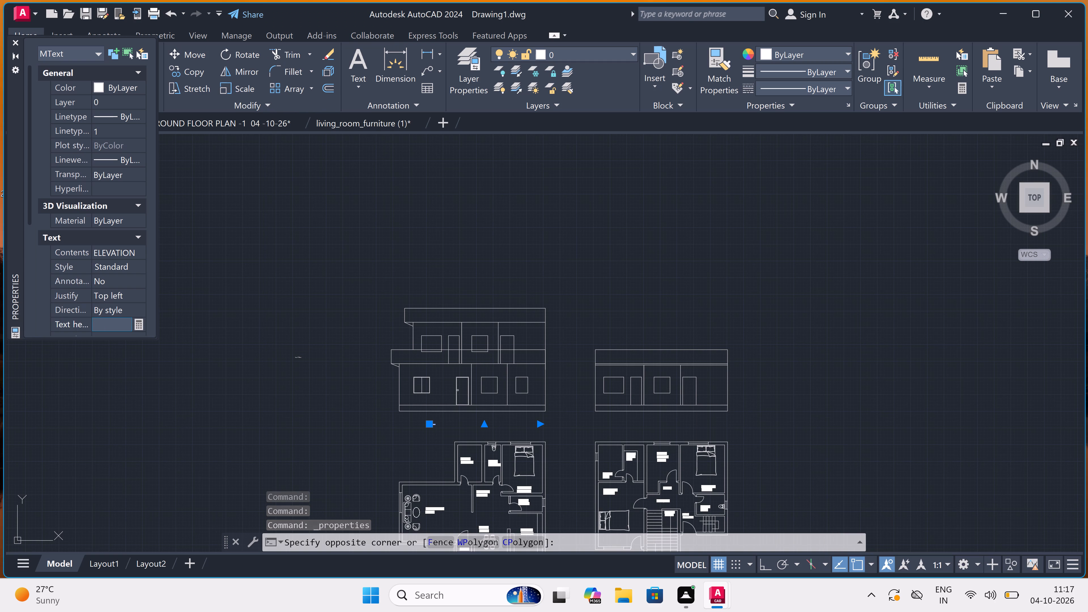
text(1.5')
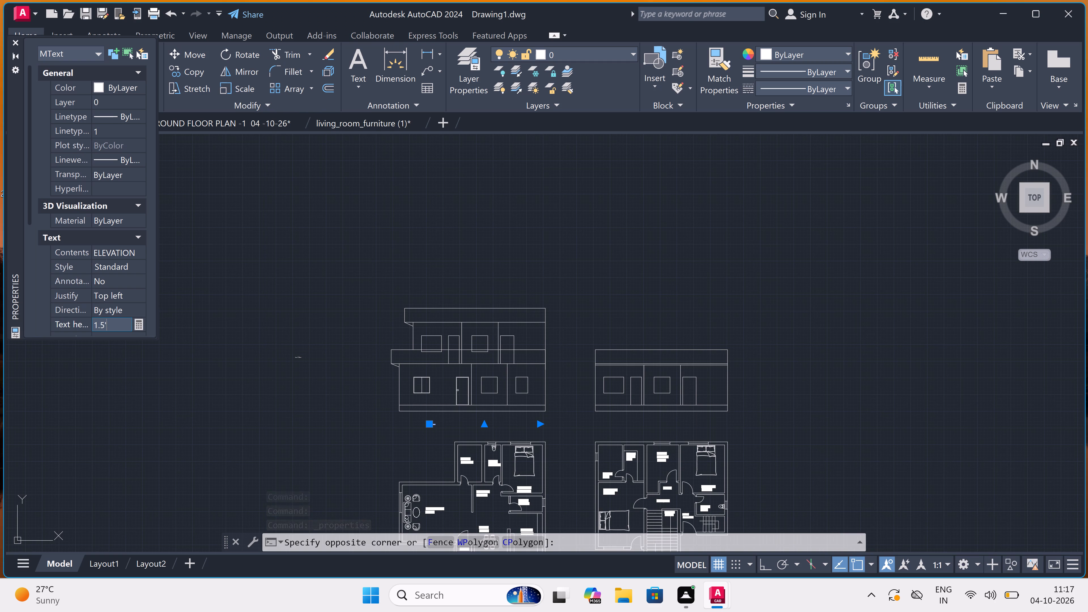
click(276, 394)
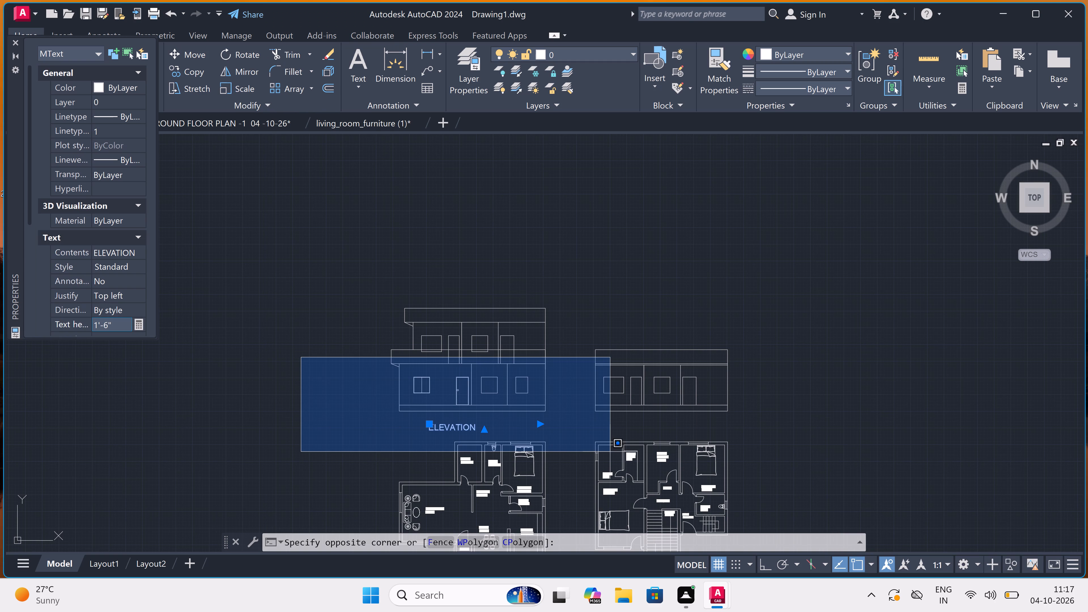
key(Escape)
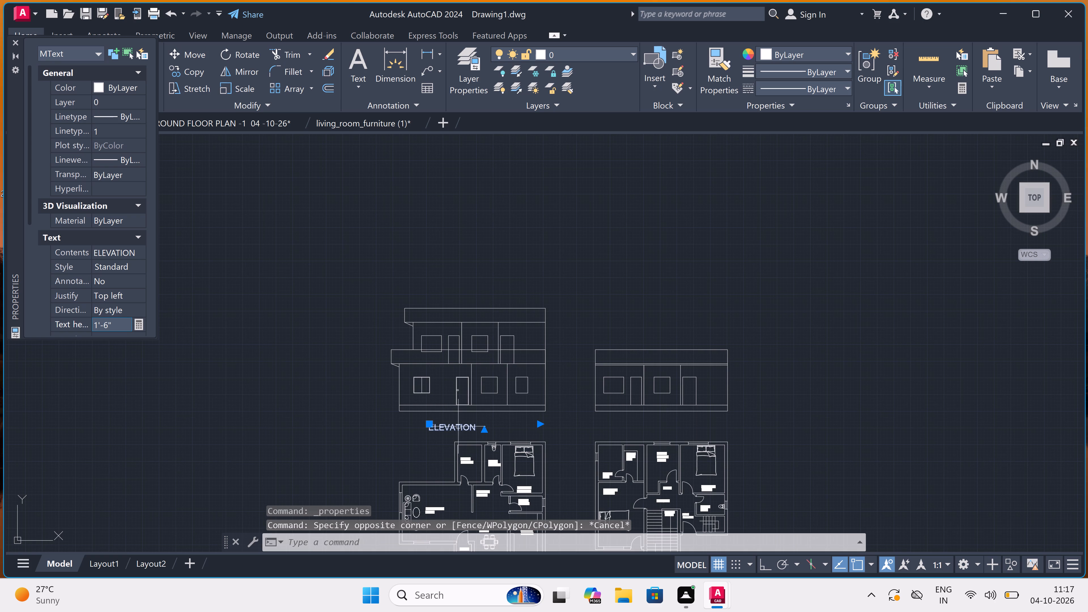
key(Escape)
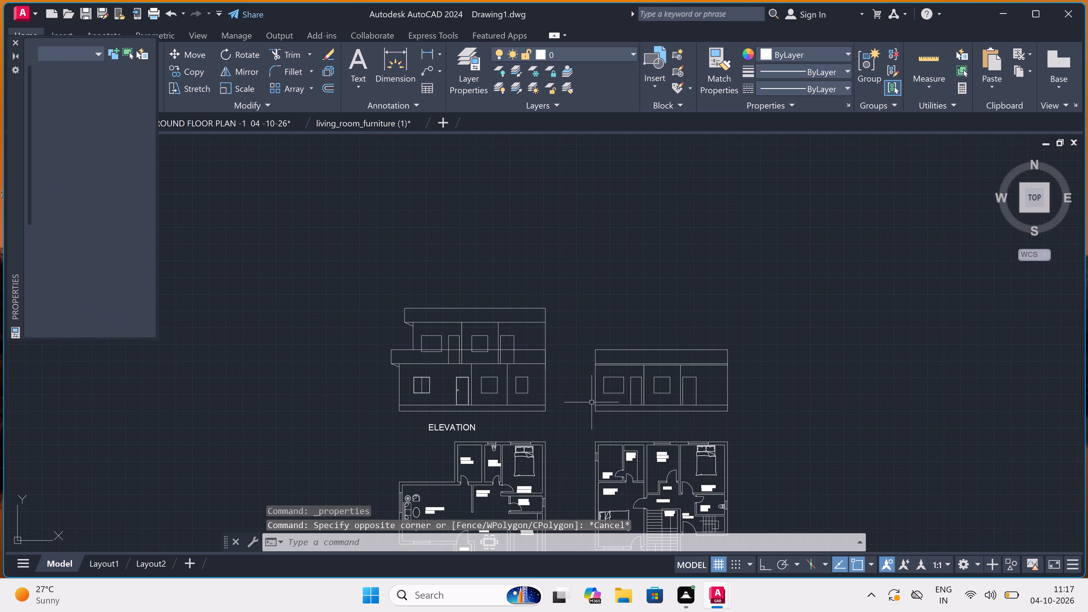
Delete the separate single-storey elevation standing above the first floor plan.
double_click(808, 314)
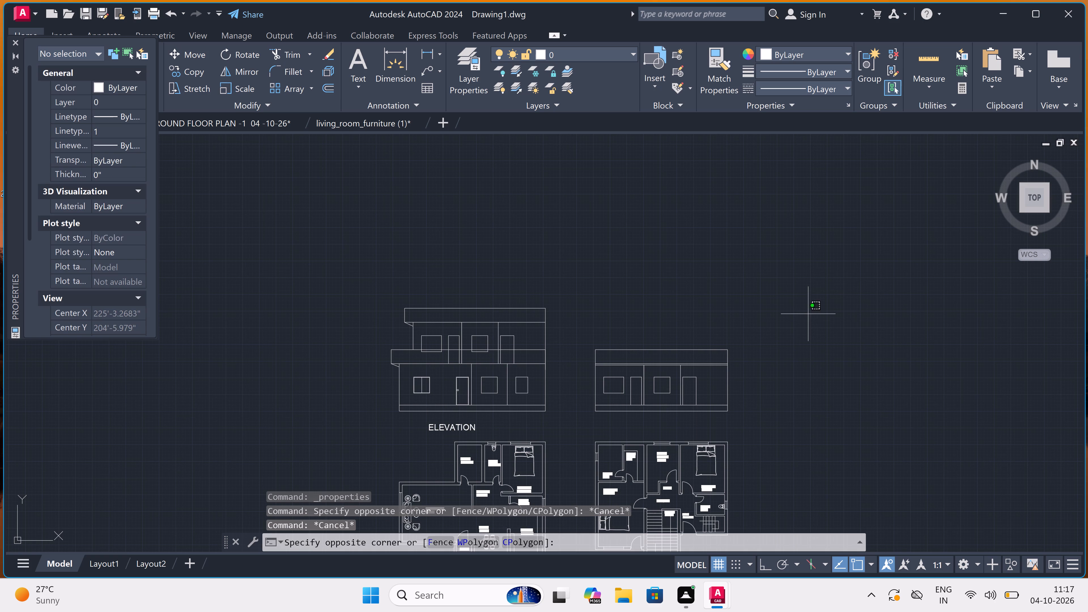
click(592, 419)
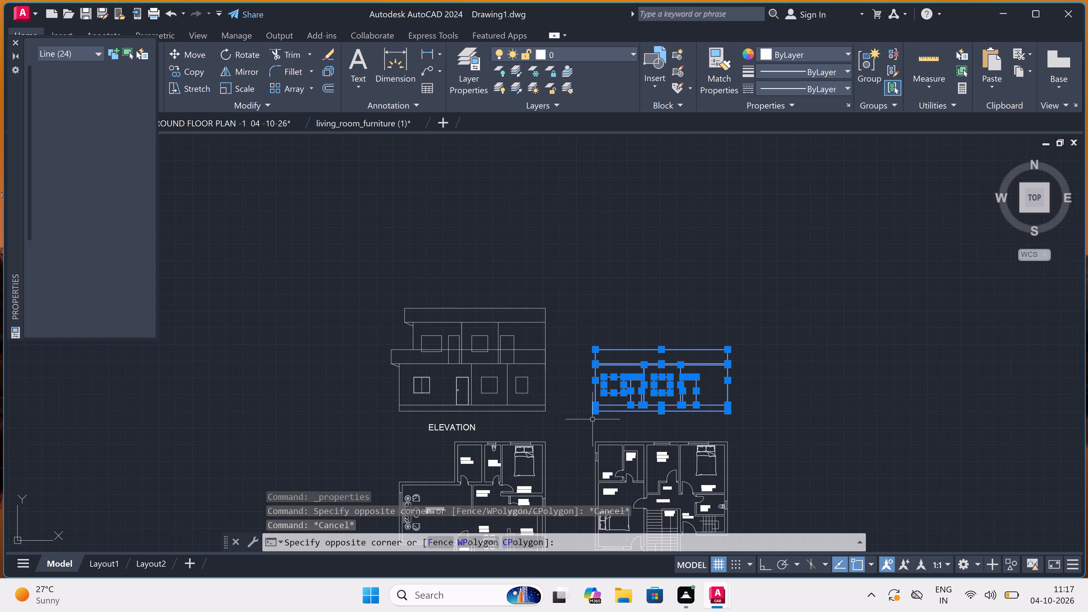
key(Delete)
Draw a border rectangle enclosing the two-storey elevation, both floor plans and their titles.
scroll(592, 361, down, 5)
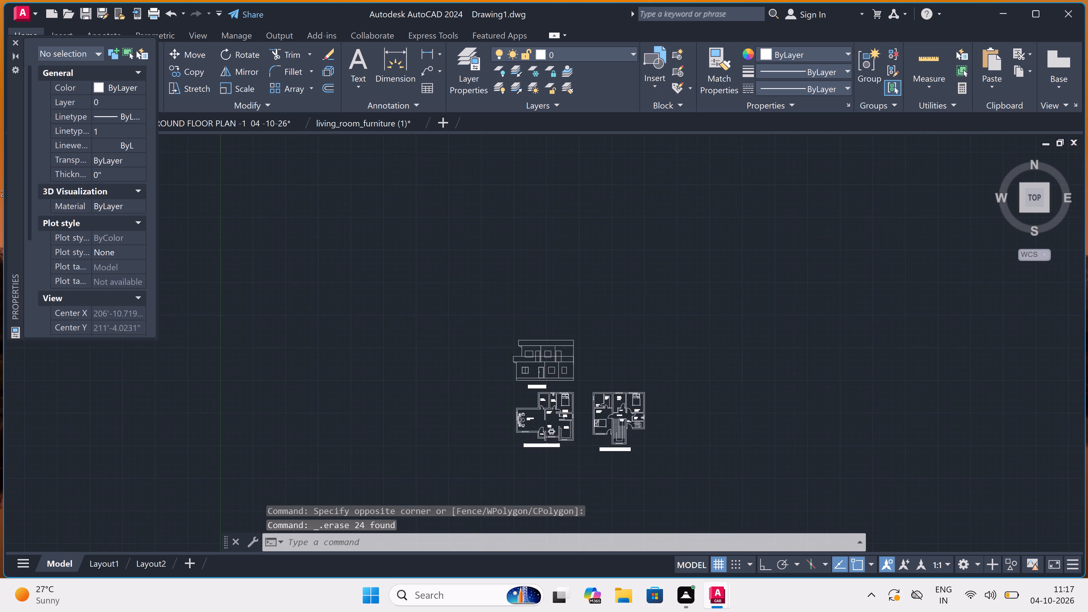
scroll(592, 362, up, 2)
text(REC)
key(space)
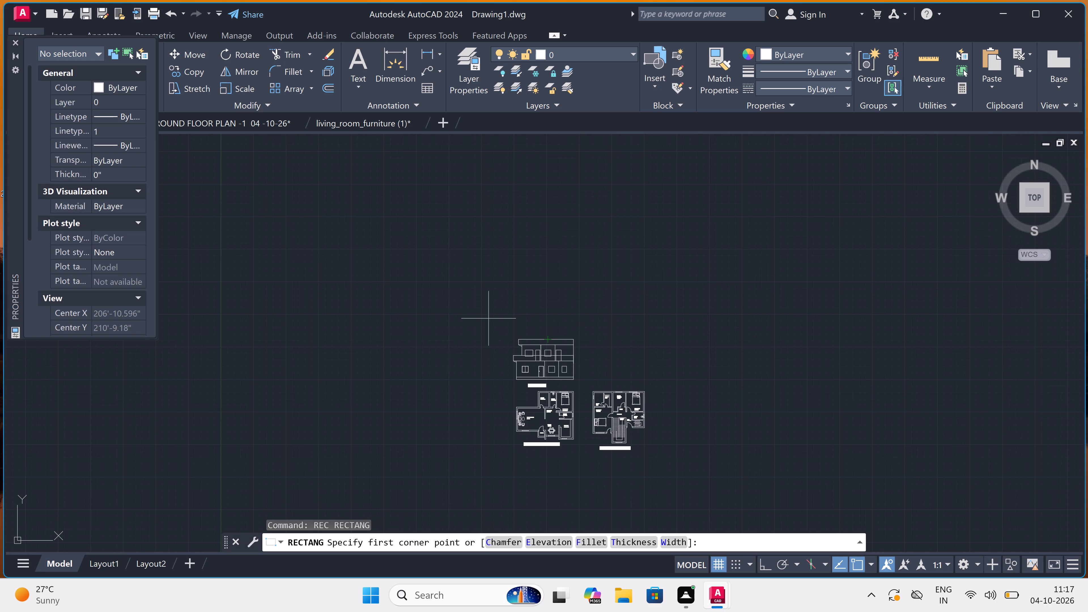
double_click(490, 318)
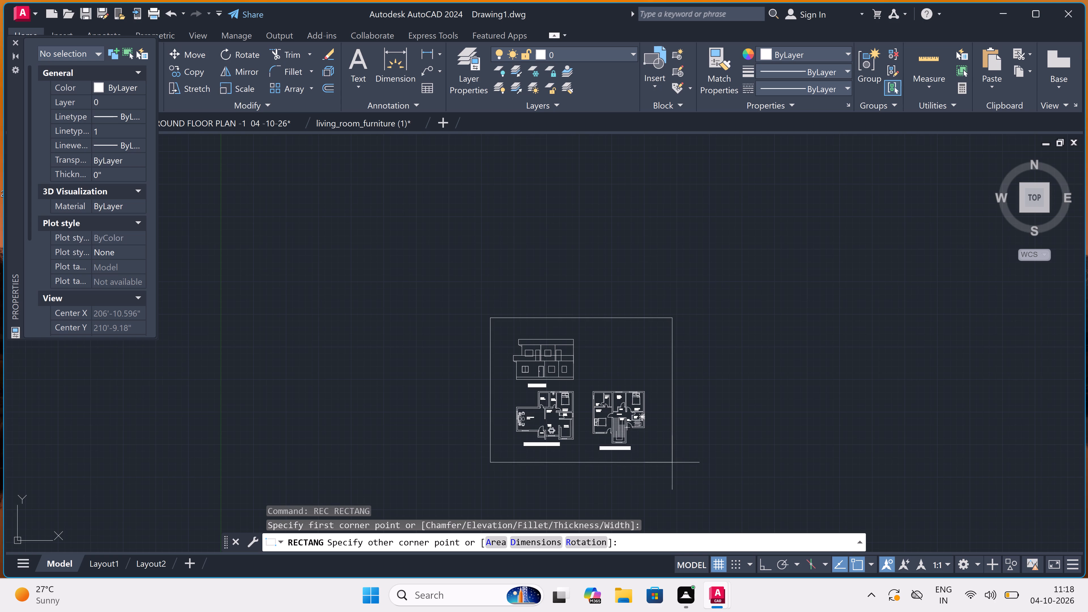
click(672, 464)
Copy the detailed leftmost ground floor window by its centre onto the plain window just right of the door.
scroll(515, 331, up, 3)
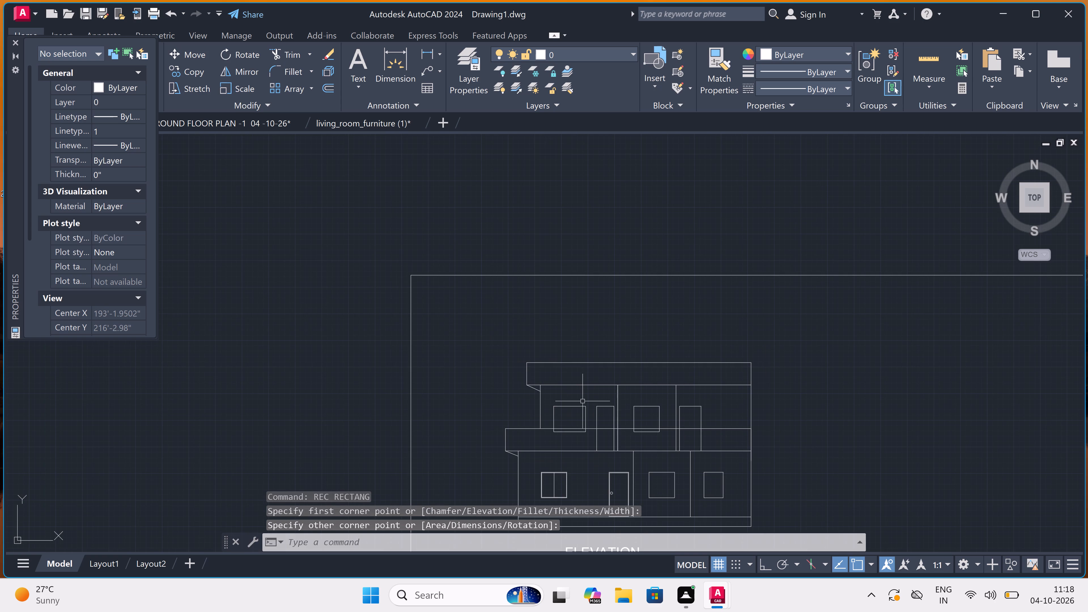
scroll(583, 401, down, 2)
scroll(596, 425, up, 2)
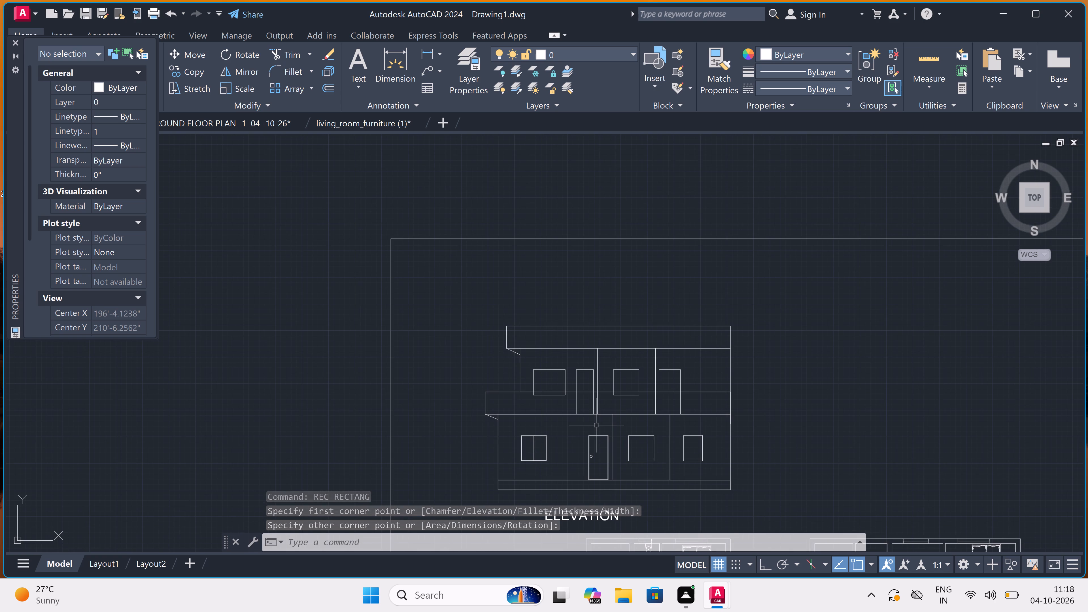
scroll(596, 425, up, 2)
scroll(598, 423, down, 3)
scroll(554, 441, up, 1)
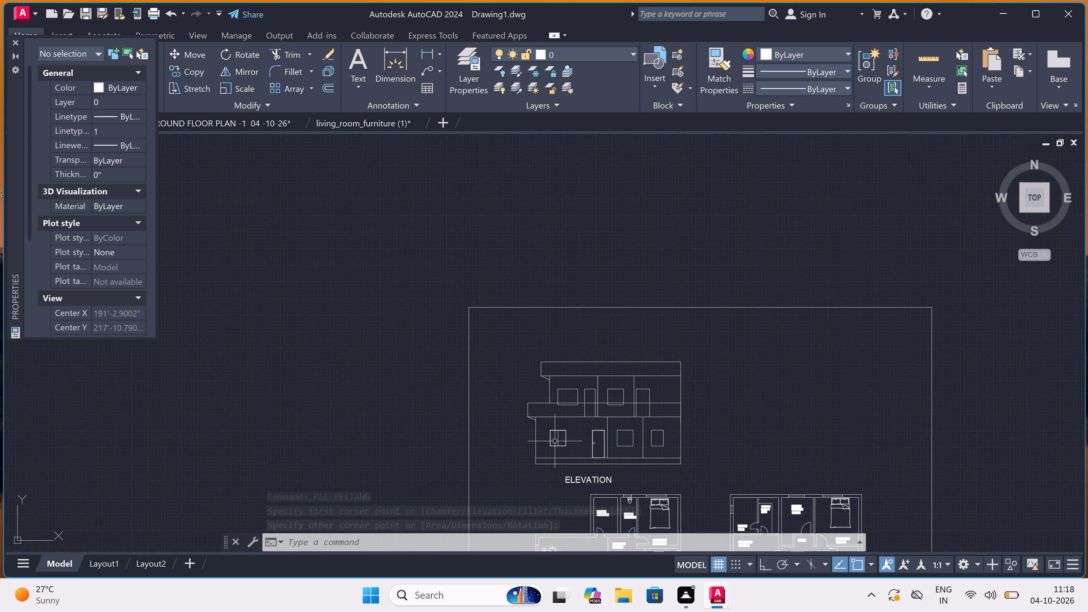
scroll(555, 441, up, 1)
double_click(607, 400)
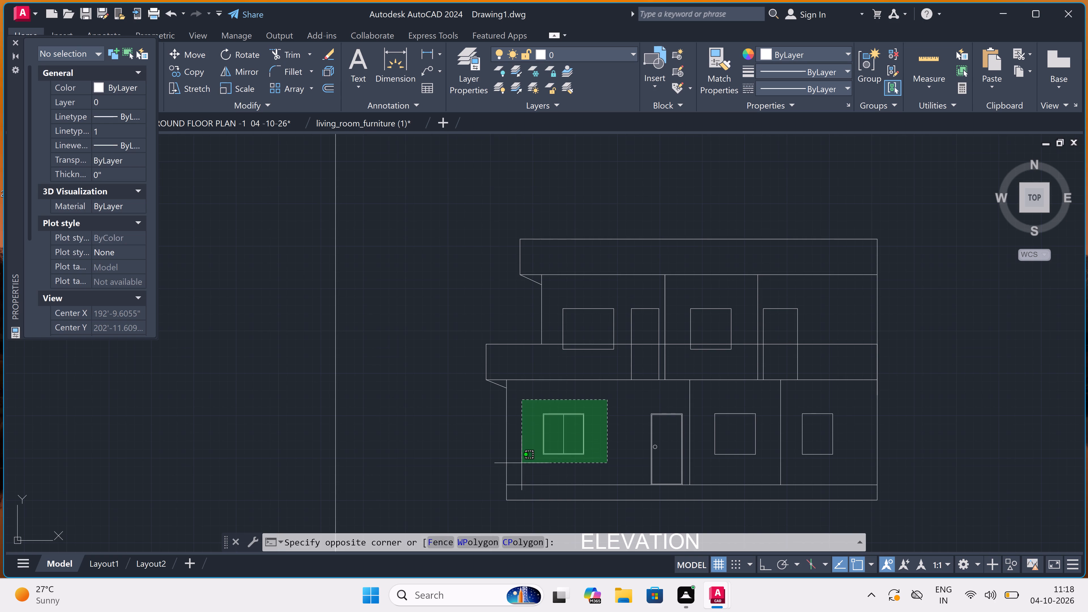
click(522, 464)
click(192, 68)
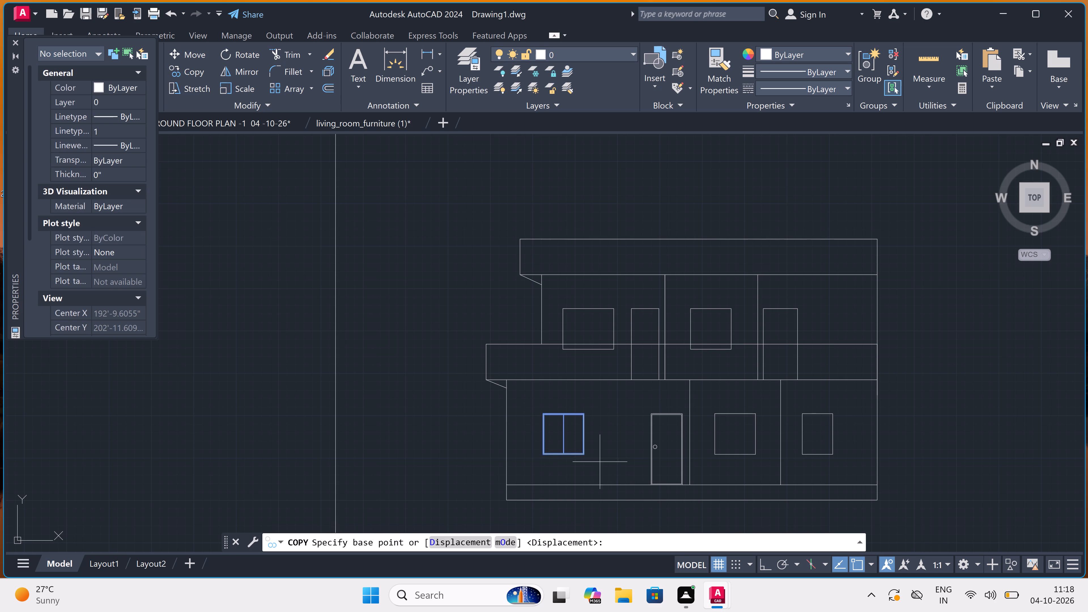
click(564, 435)
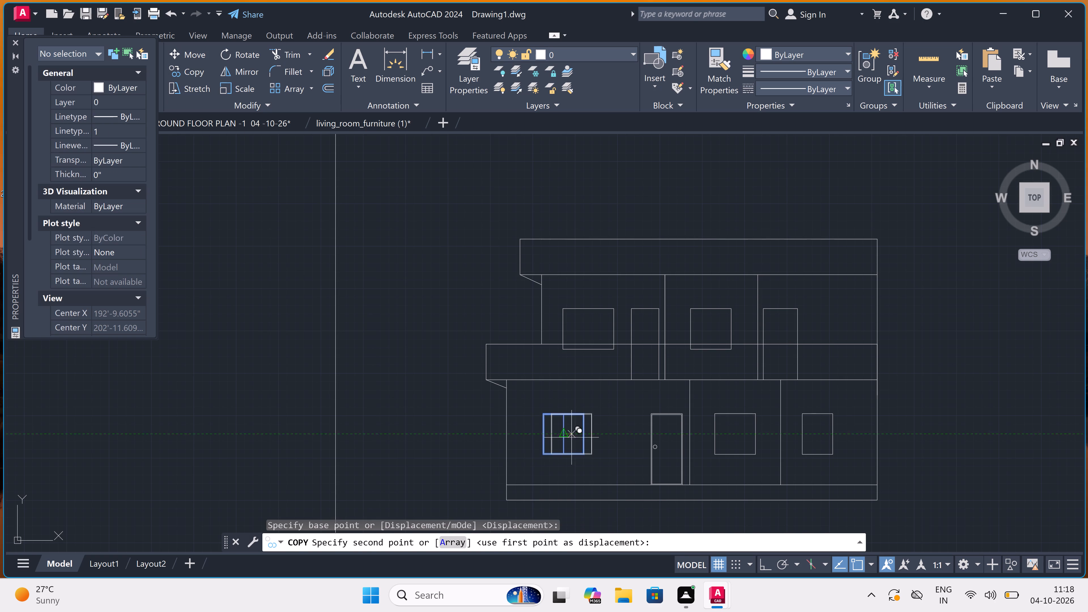
scroll(744, 451, up, 4)
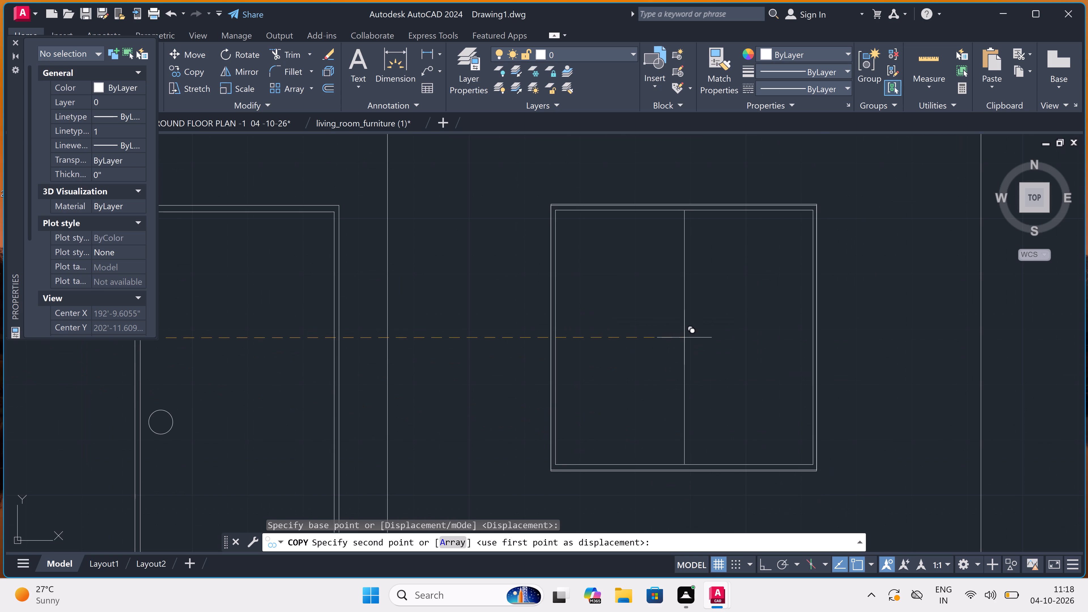
scroll(684, 337, up, 2)
scroll(684, 337, down, 2)
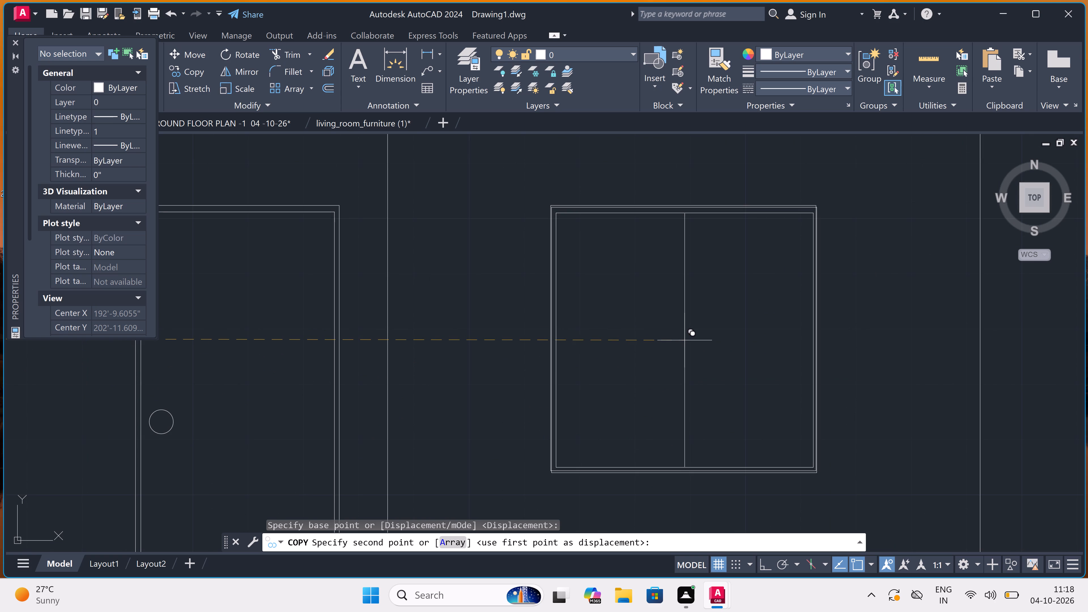
double_click(683, 339)
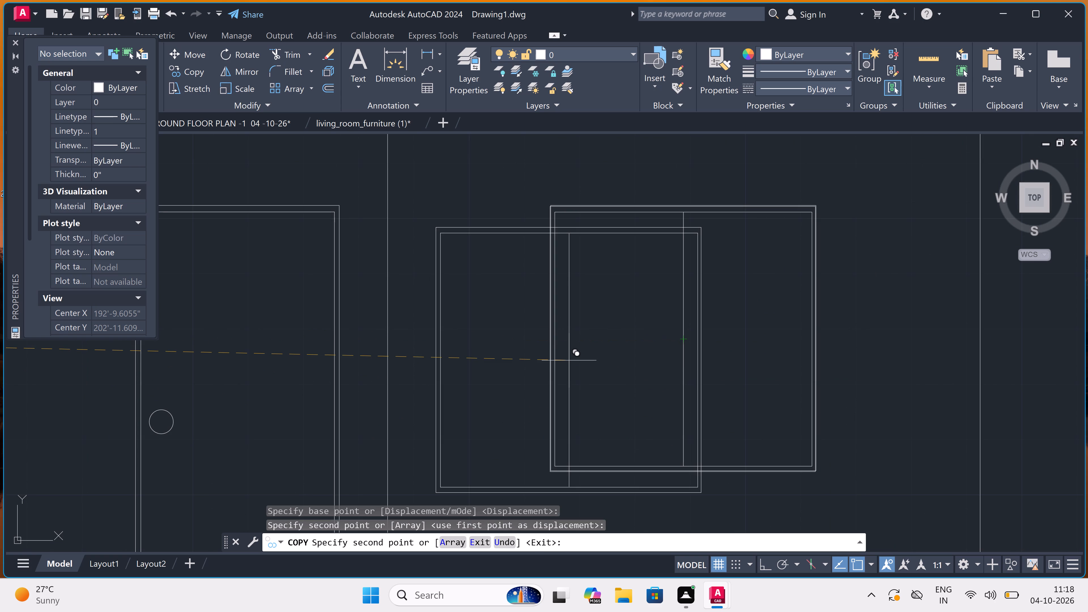
Copy the detailed ground floor window by its centre onto the plain upper-storey window in the middle bay, finishing the copy there.
scroll(569, 360, down, 4)
scroll(593, 333, down, 1)
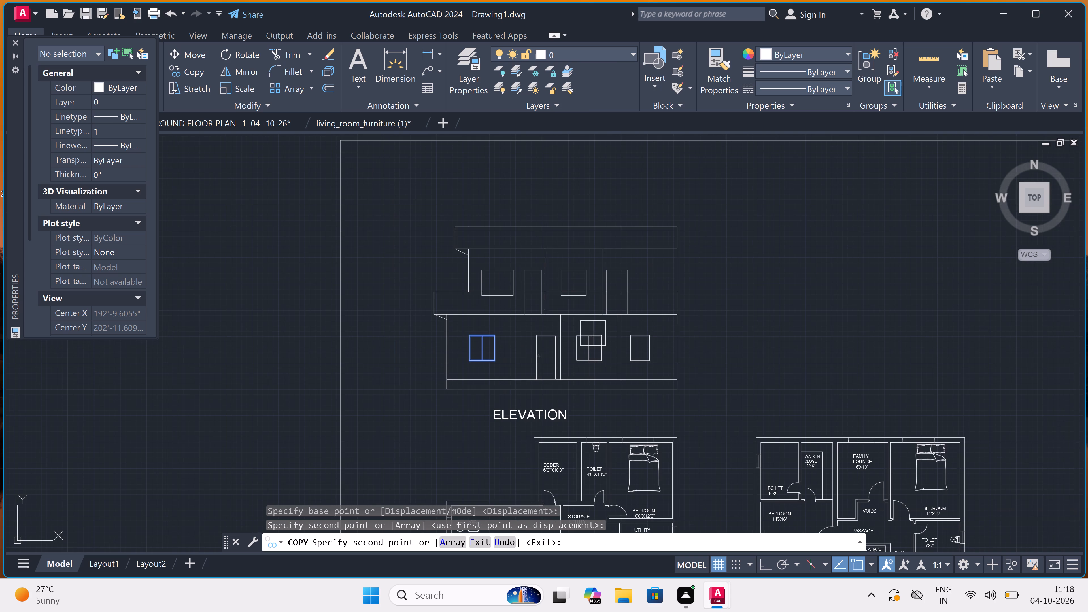
scroll(573, 270, up, 4)
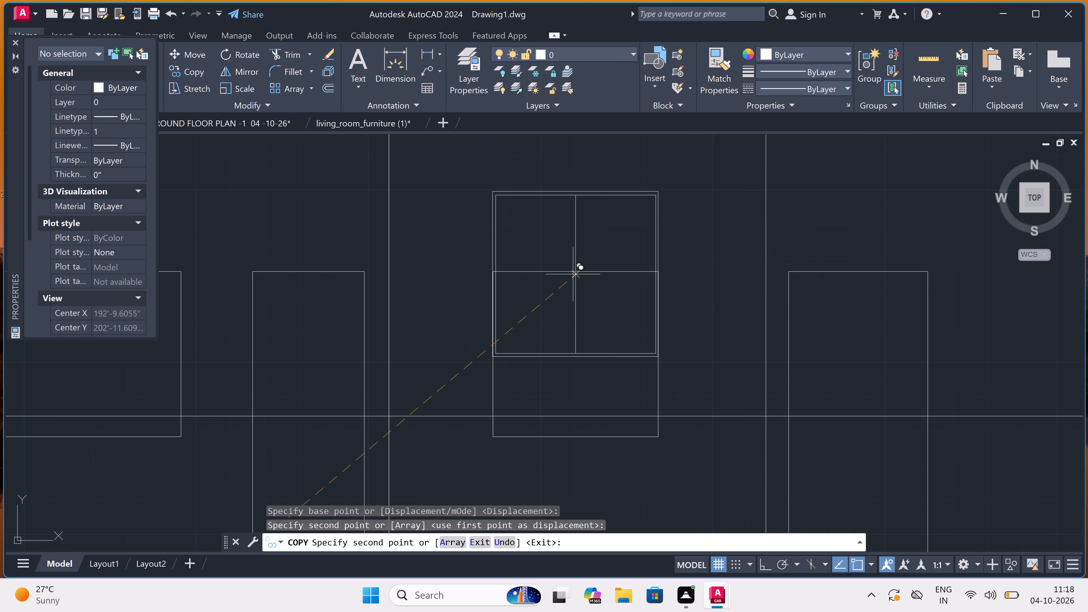
scroll(568, 342, up, 2)
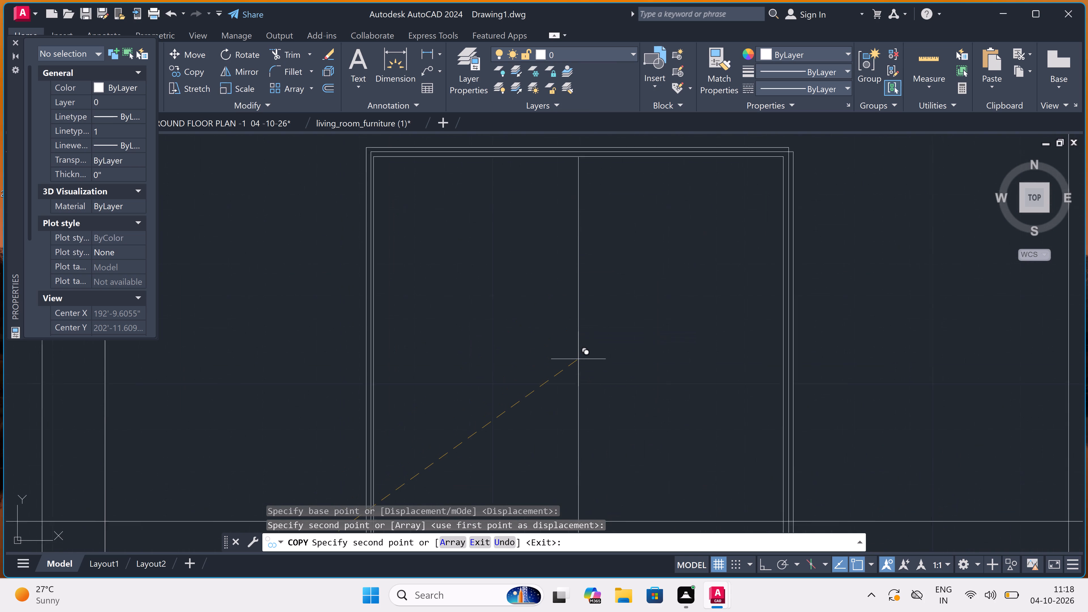
scroll(578, 359, up, 1)
scroll(578, 359, down, 1)
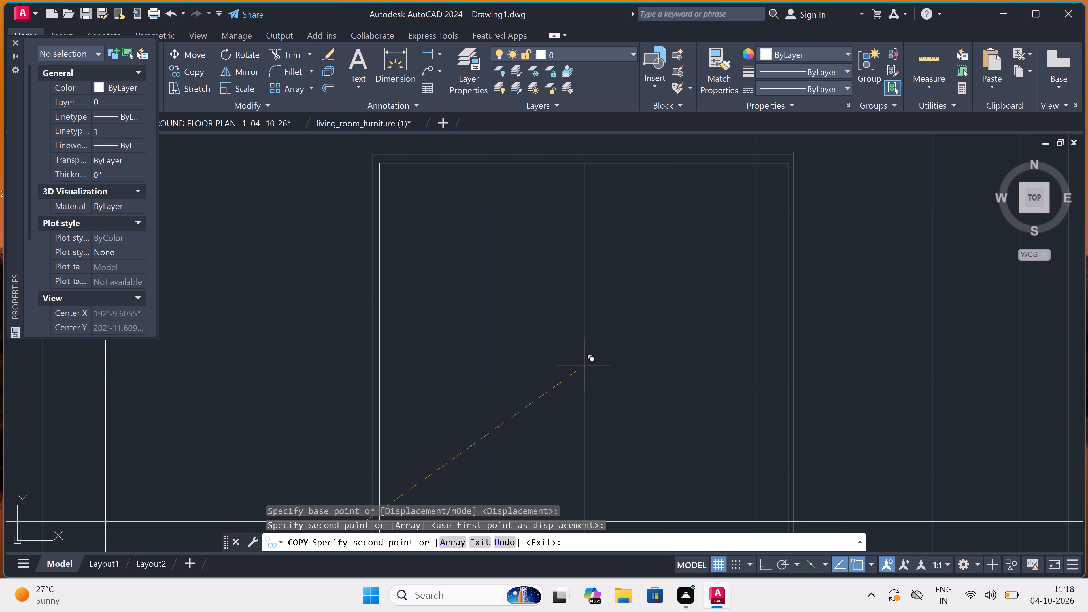
click(583, 364)
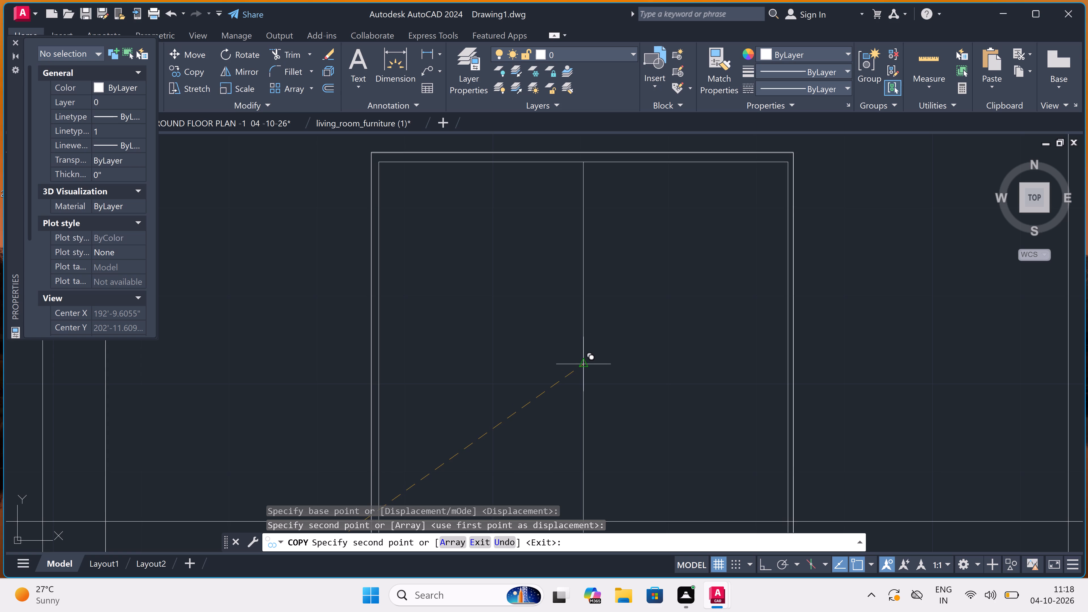
scroll(583, 363, down, 5)
scroll(448, 366, up, 3)
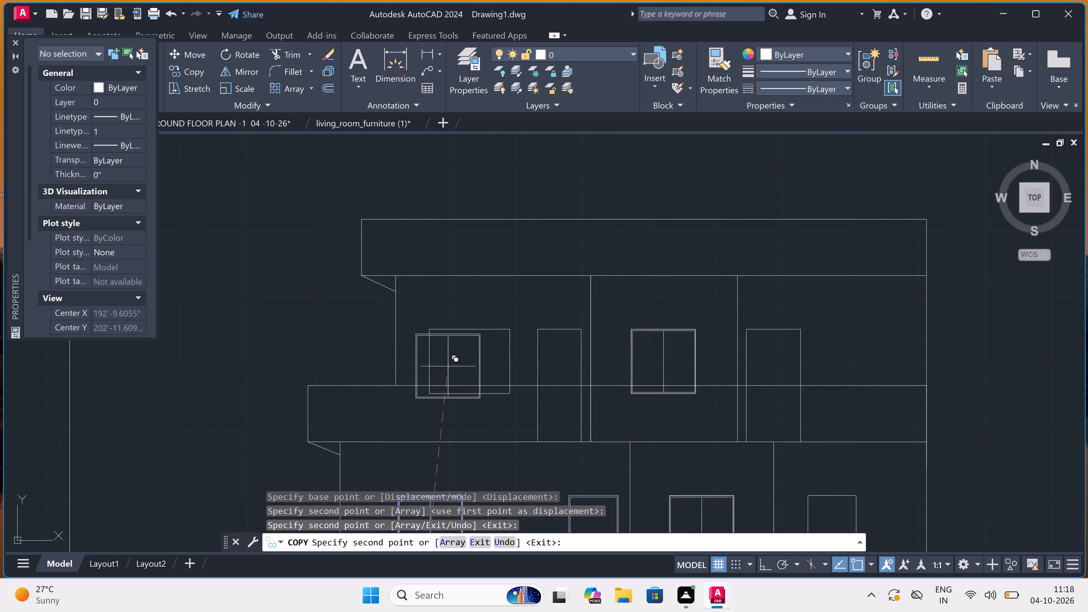
scroll(484, 355, up, 1)
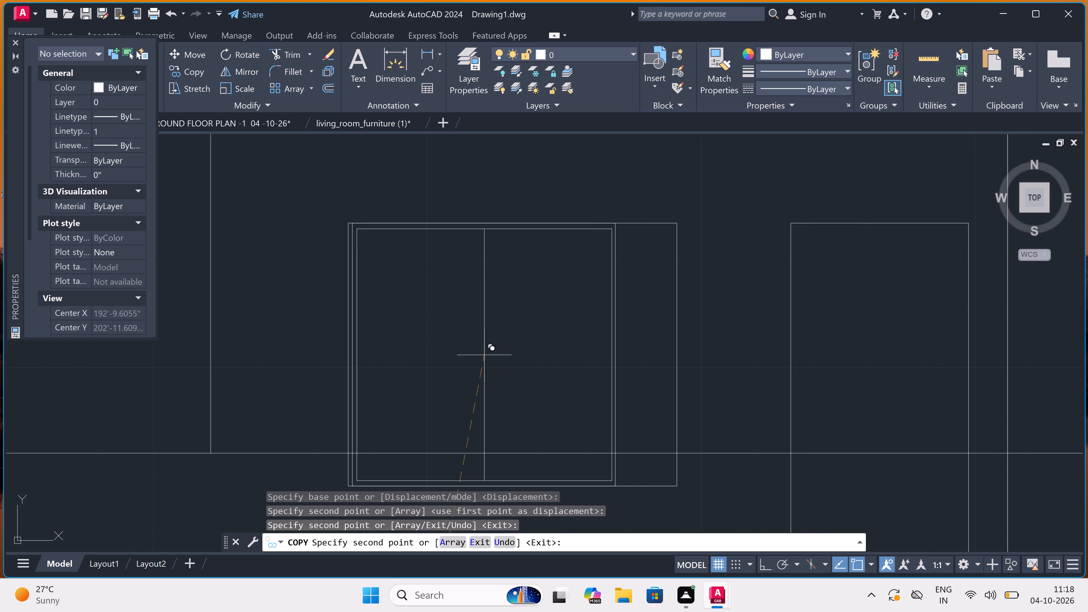
key(Escape)
Examine the whole bordered sheet with the two-storey elevation, both floor plans and their titles.
scroll(508, 348, down, 4)
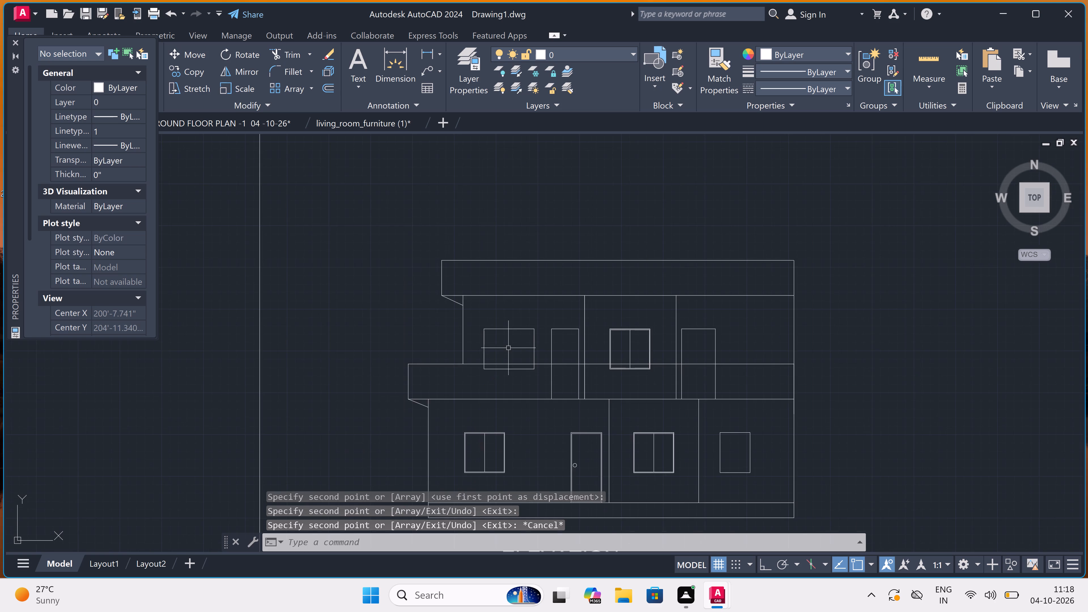
scroll(508, 348, down, 4)
scroll(532, 399, up, 2)
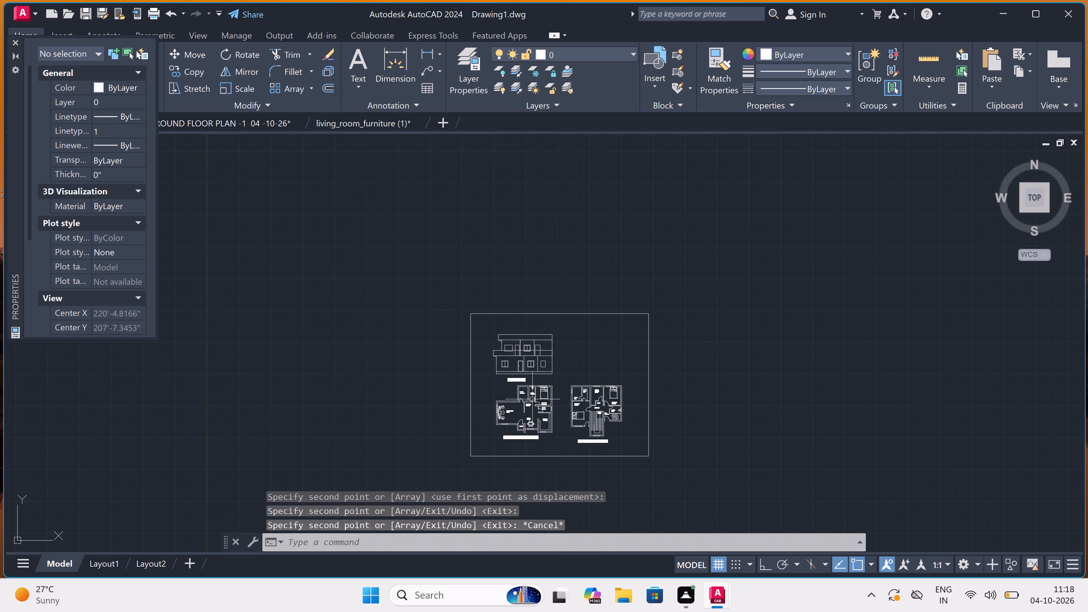
scroll(534, 371, down, 3)
scroll(539, 406, up, 3)
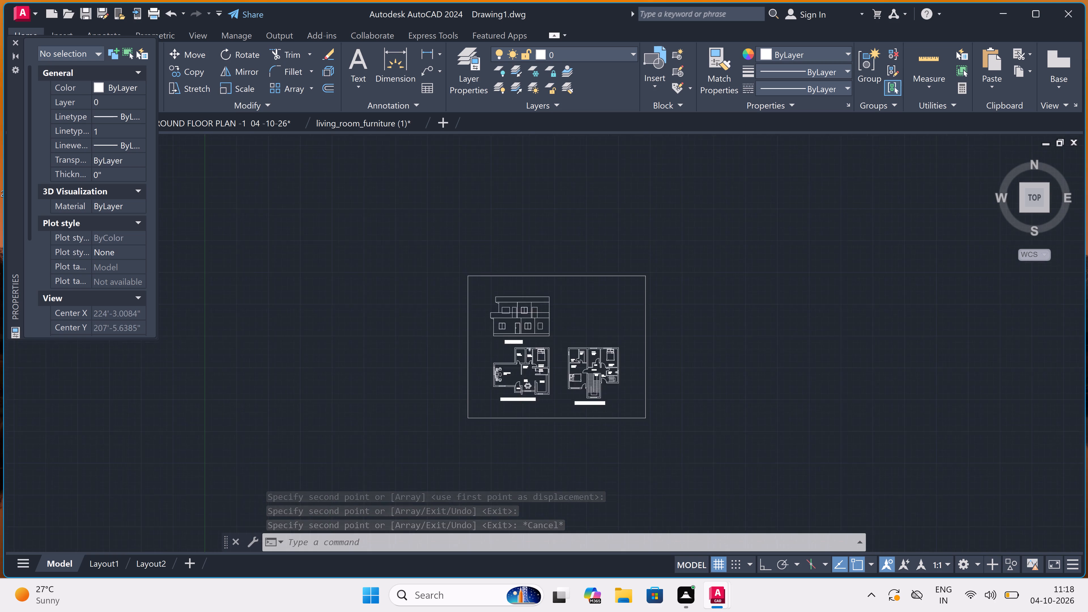
scroll(539, 406, down, 2)
scroll(535, 369, up, 2)
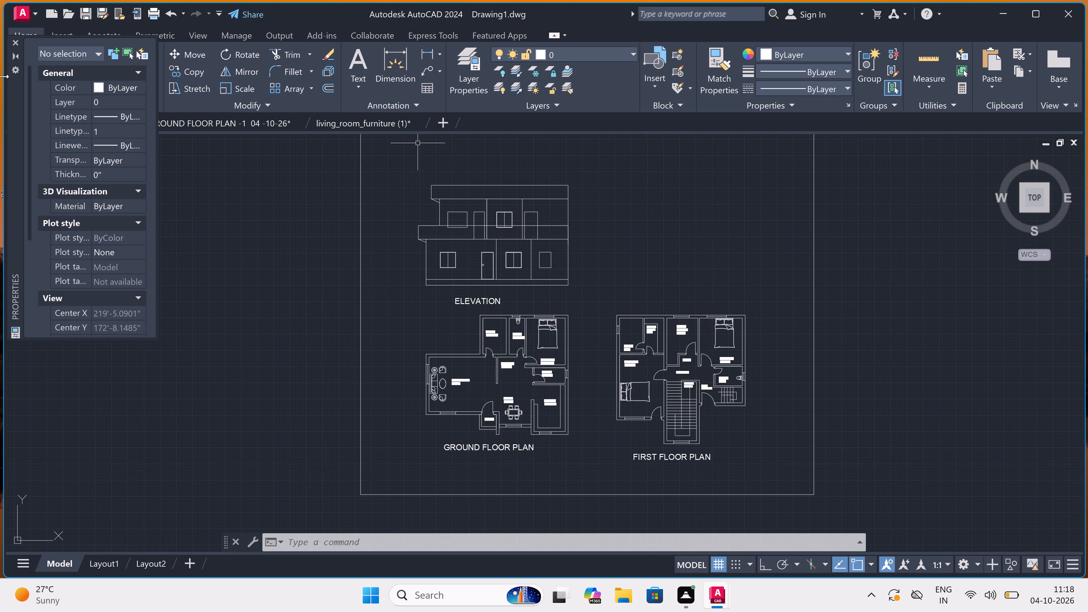
Save the drawing in Downloads as a new file named "GROUND FLOOR PLAN -2 04-10-26".
click(11, 37)
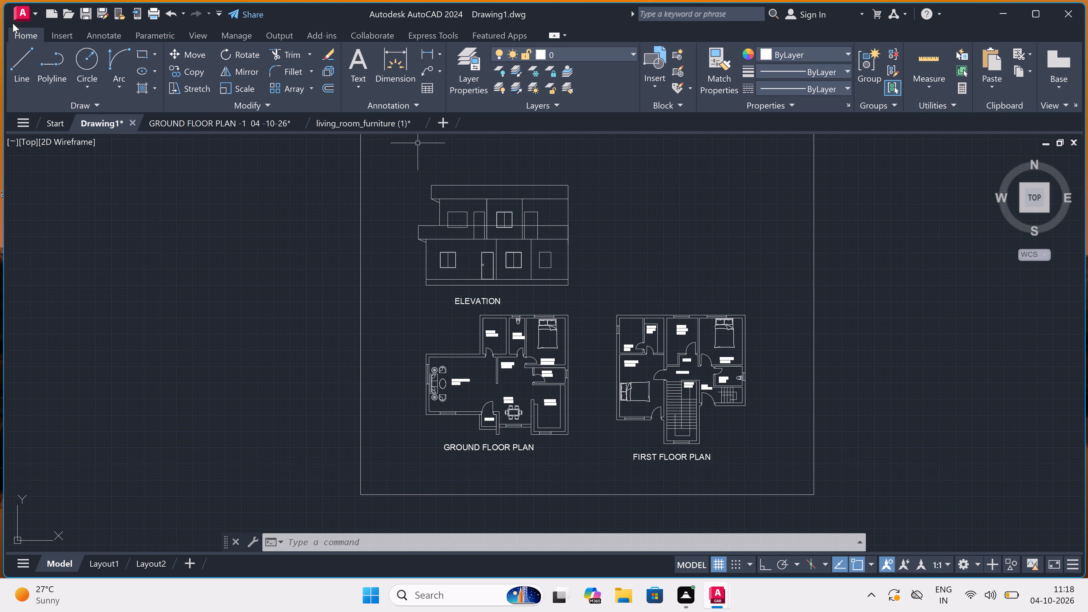
click(21, 6)
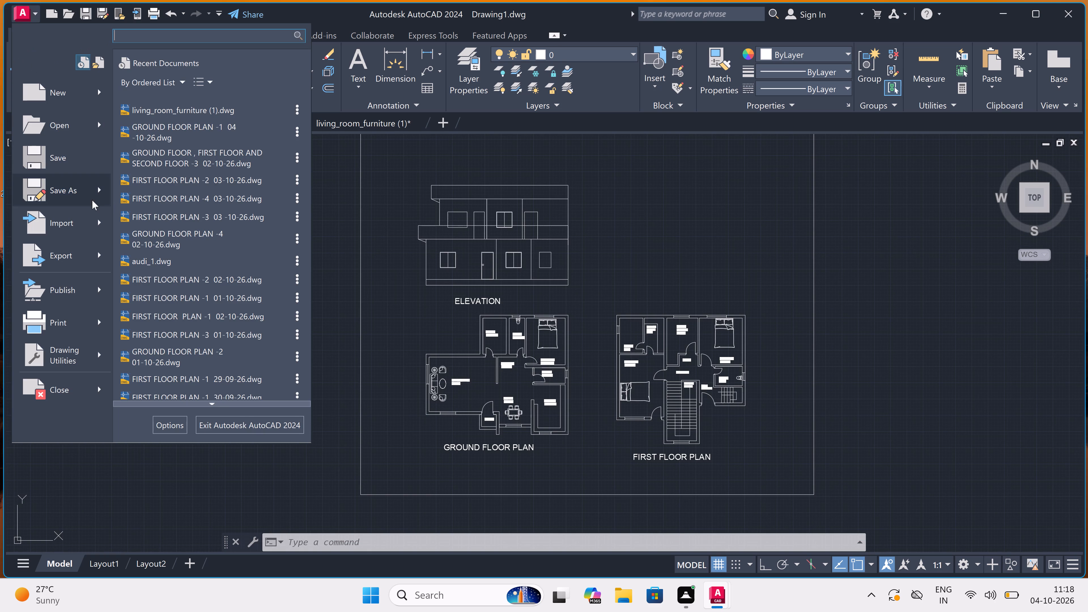
click(82, 185)
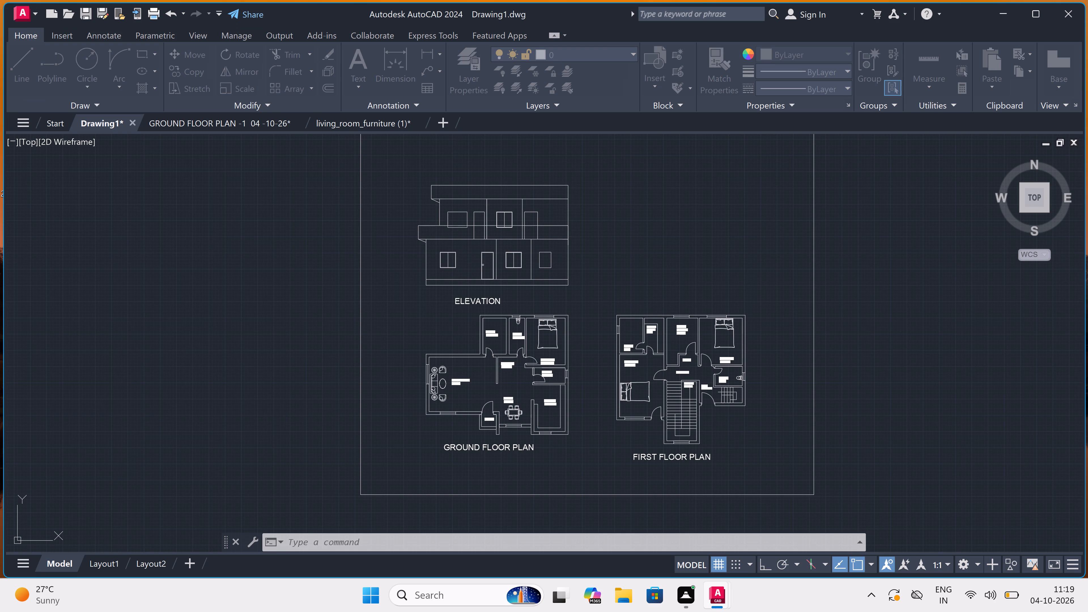
key(BackSpace)
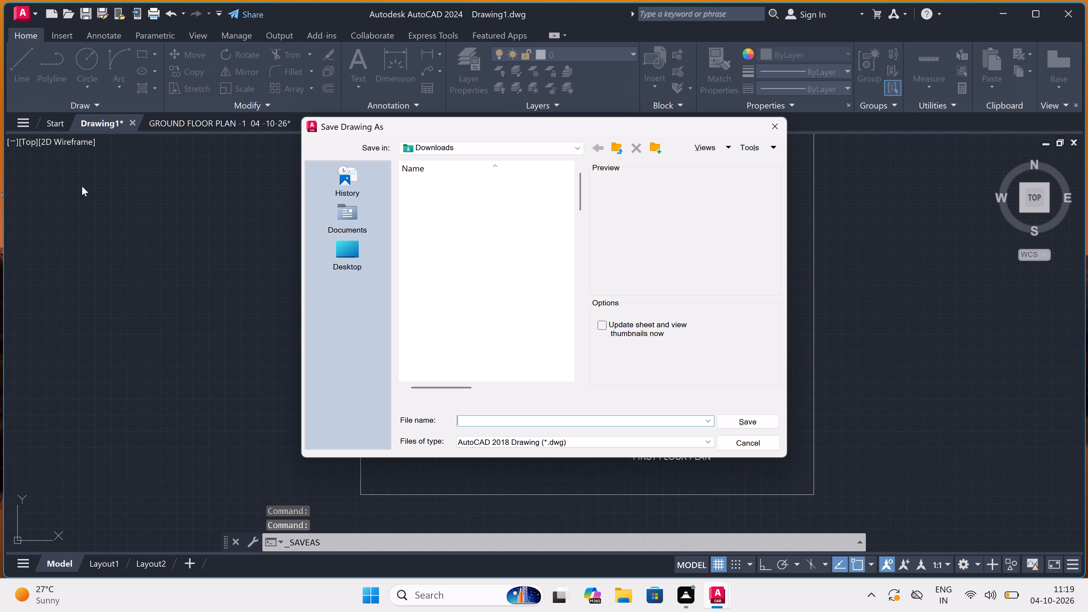
text(GROUND FLOOR PLAN -2)
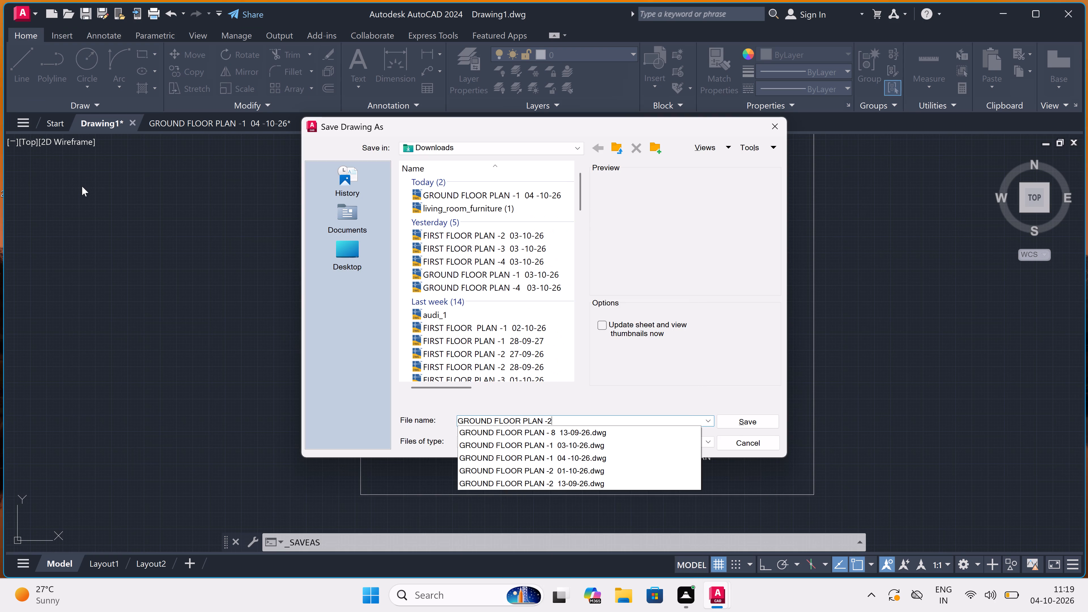
key(space)
key(space)
key(0)
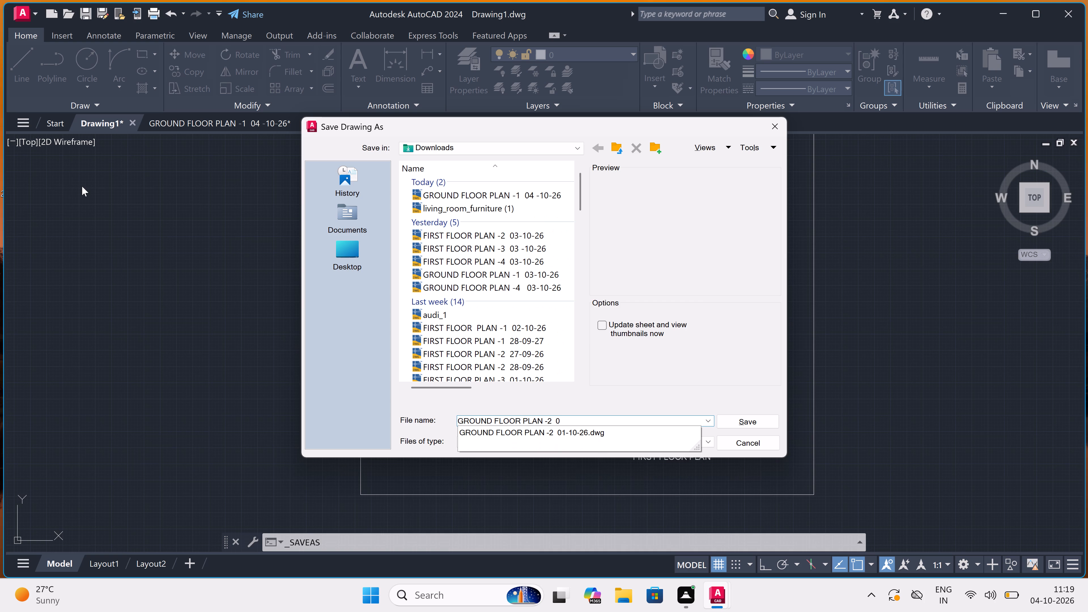
text(4-)
key(0)
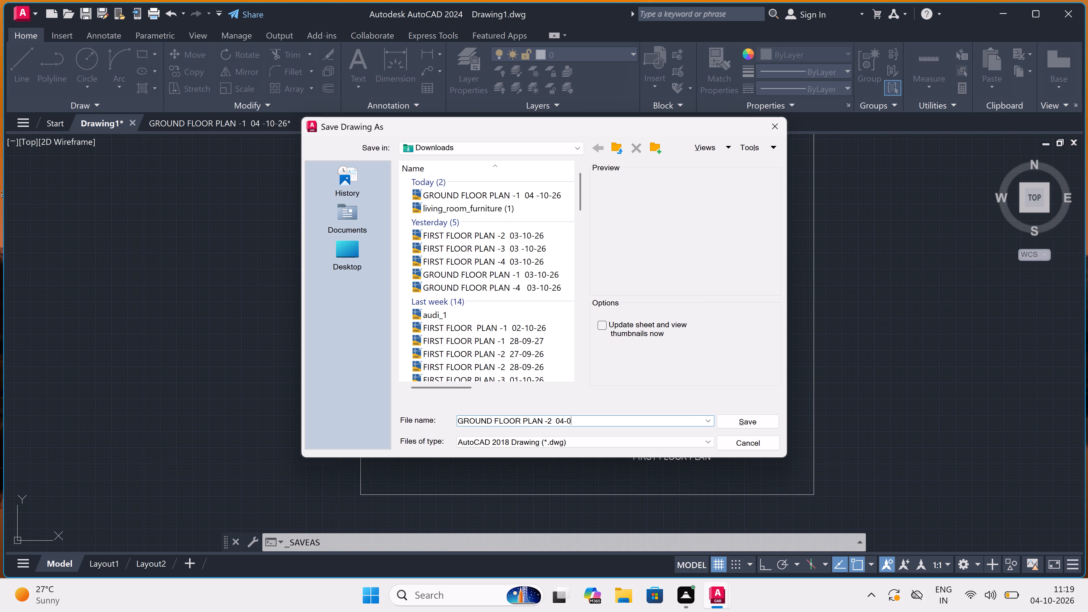
key(BackSpace)
text(10-26)
click(744, 421)
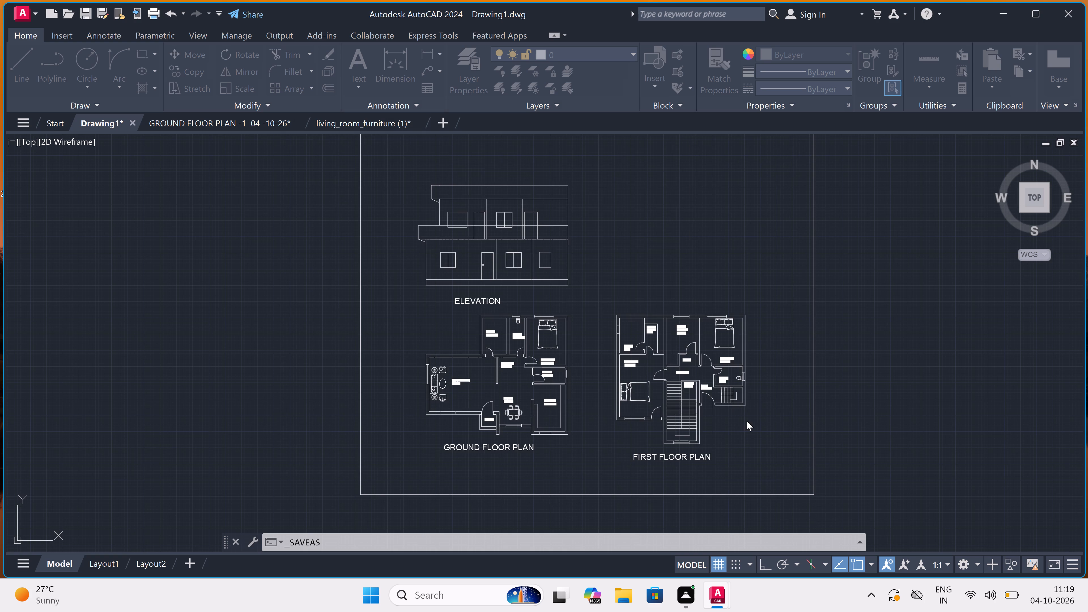
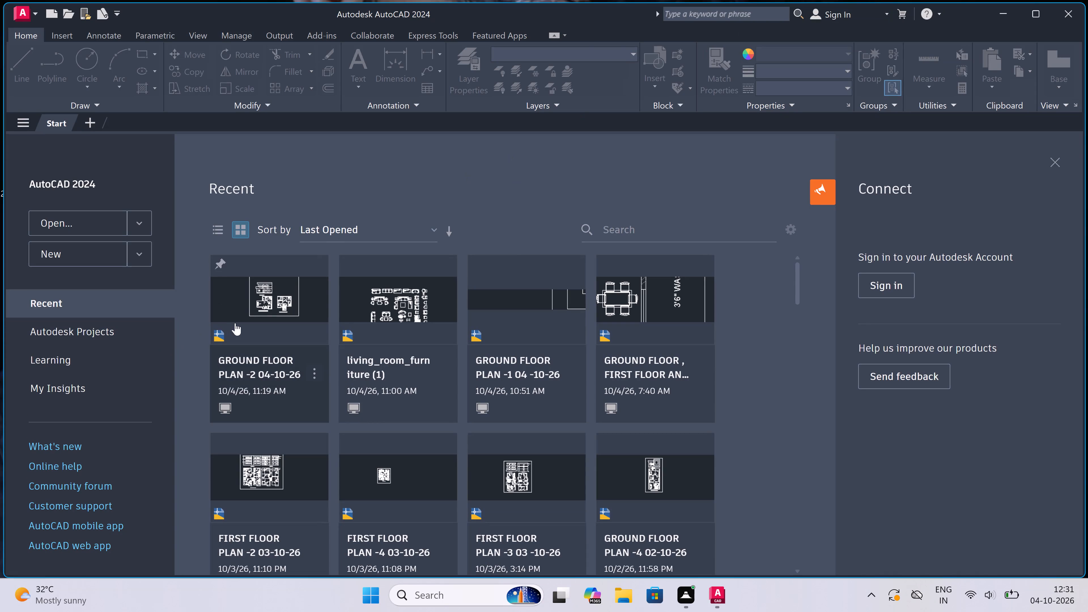
Open the recent drawing "GROUND FLOOR PLAN -2 04-10-26".
double_click(266, 303)
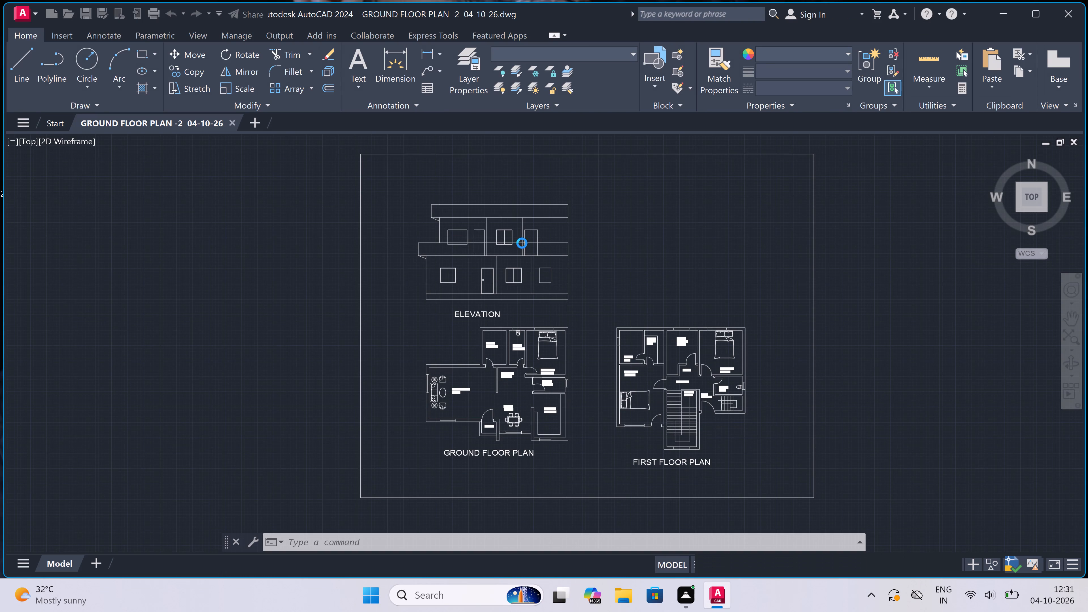
Draw an inner frame rectangle slightly inside the outline of the plain rightmost ground floor window in the elevation.
scroll(455, 187, up, 1)
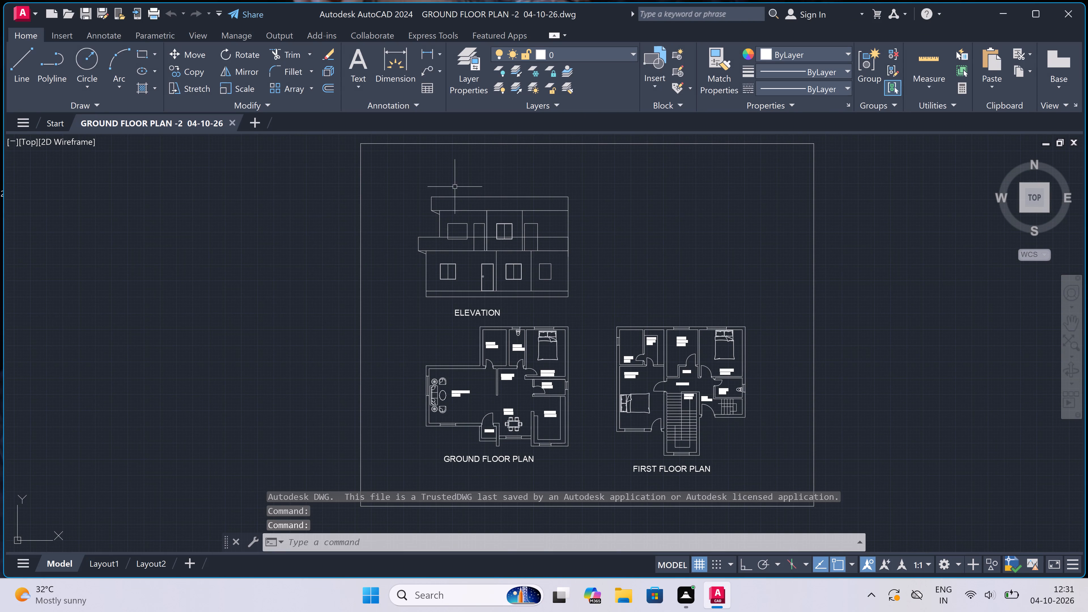
scroll(455, 187, up, 1)
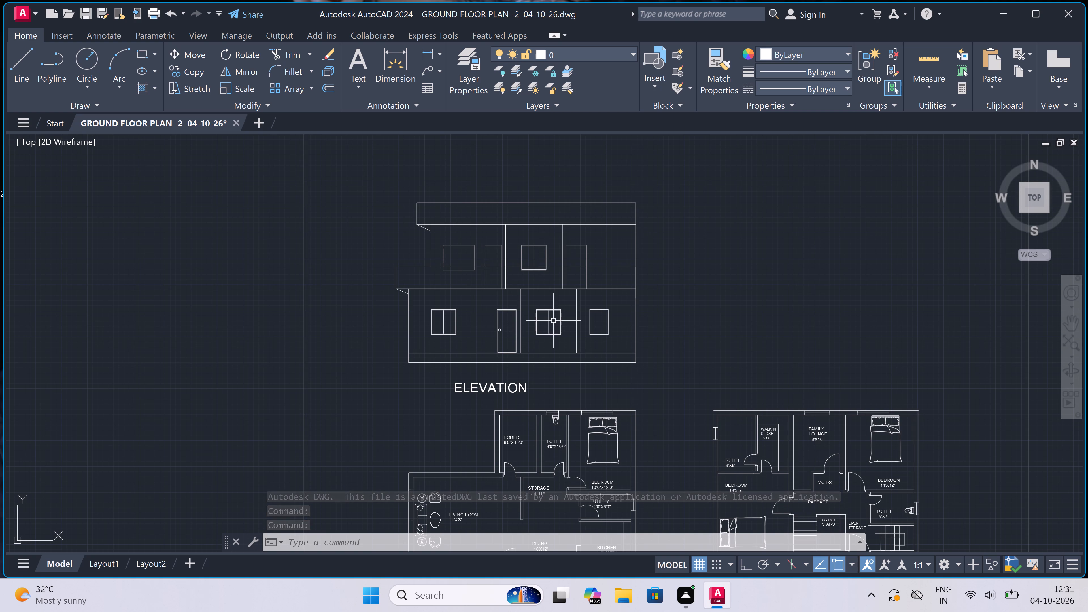
scroll(596, 318, up, 3)
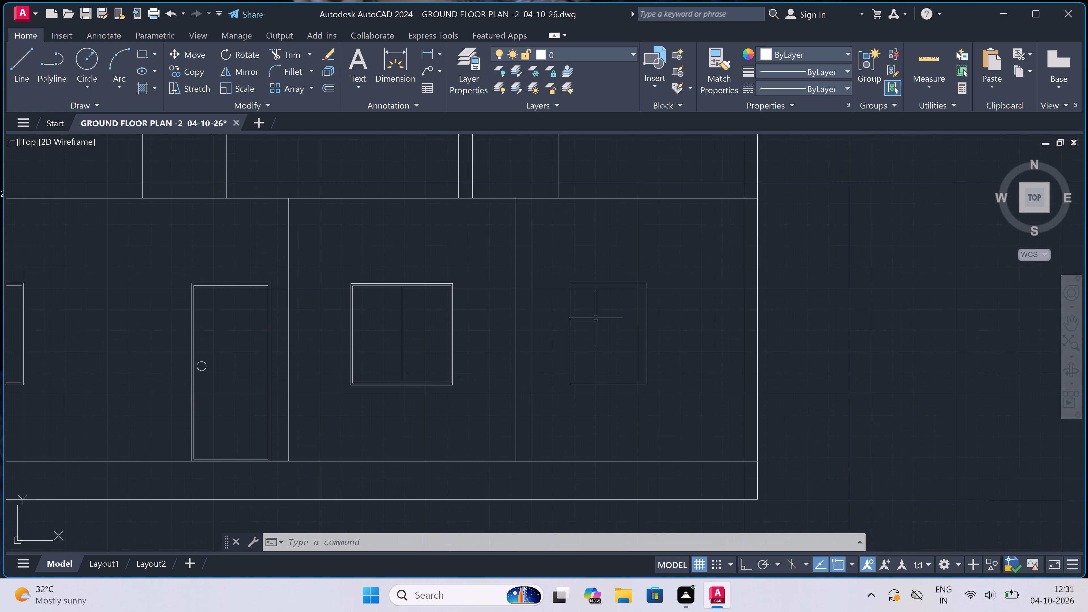
scroll(596, 318, up, 1)
text(re)
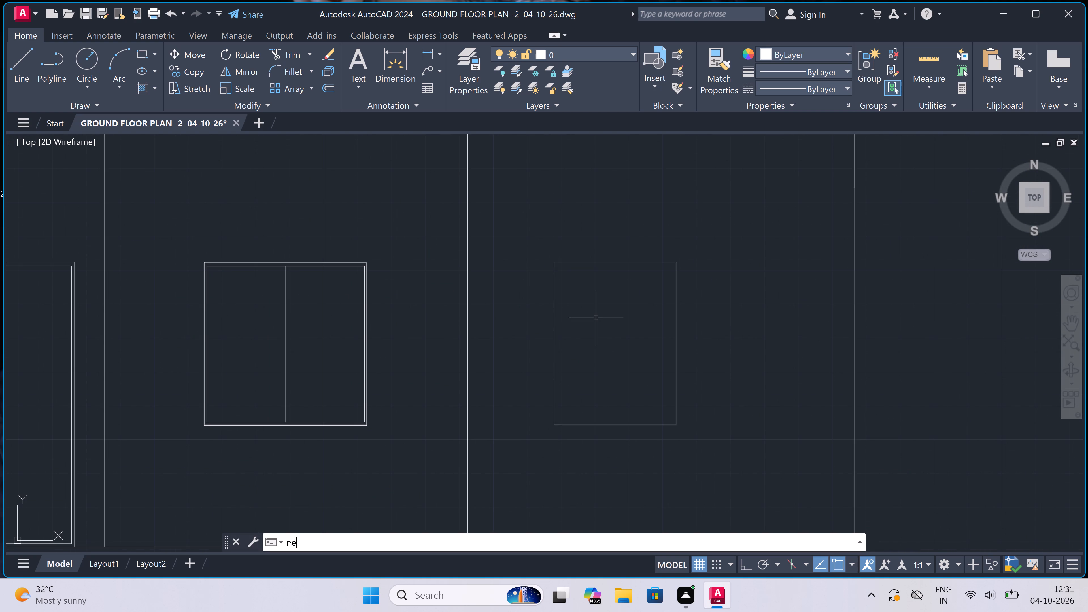
key(c)
key(space)
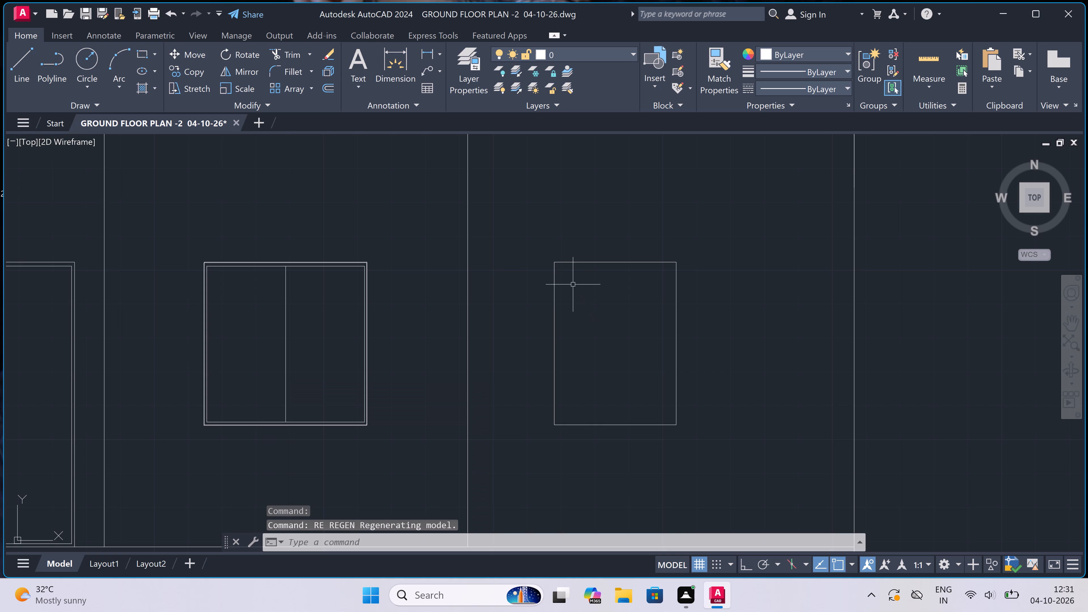
text(rec)
key(space)
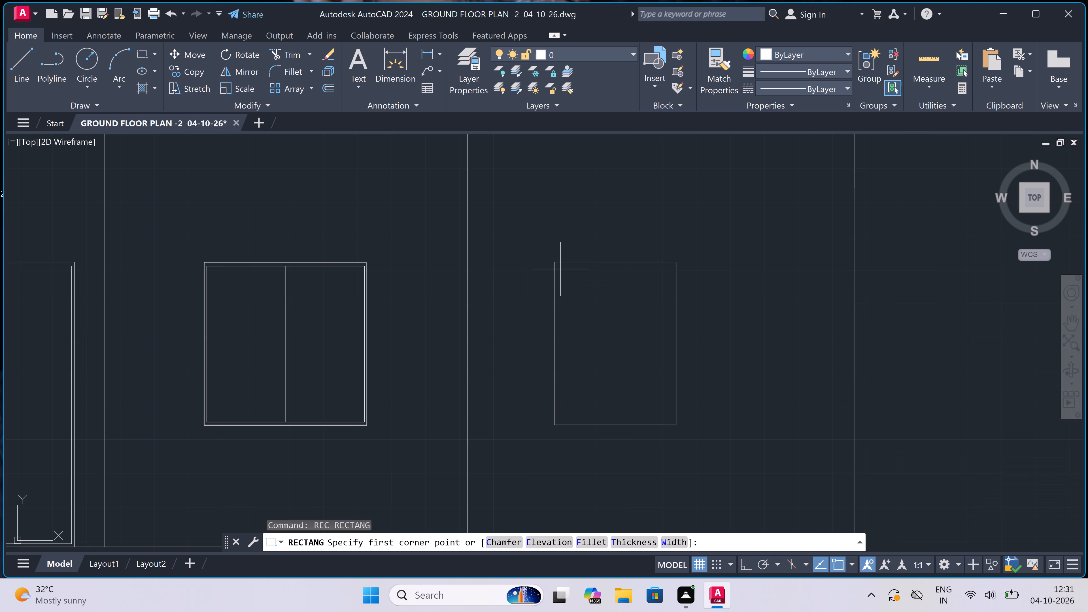
scroll(560, 268, up, 2)
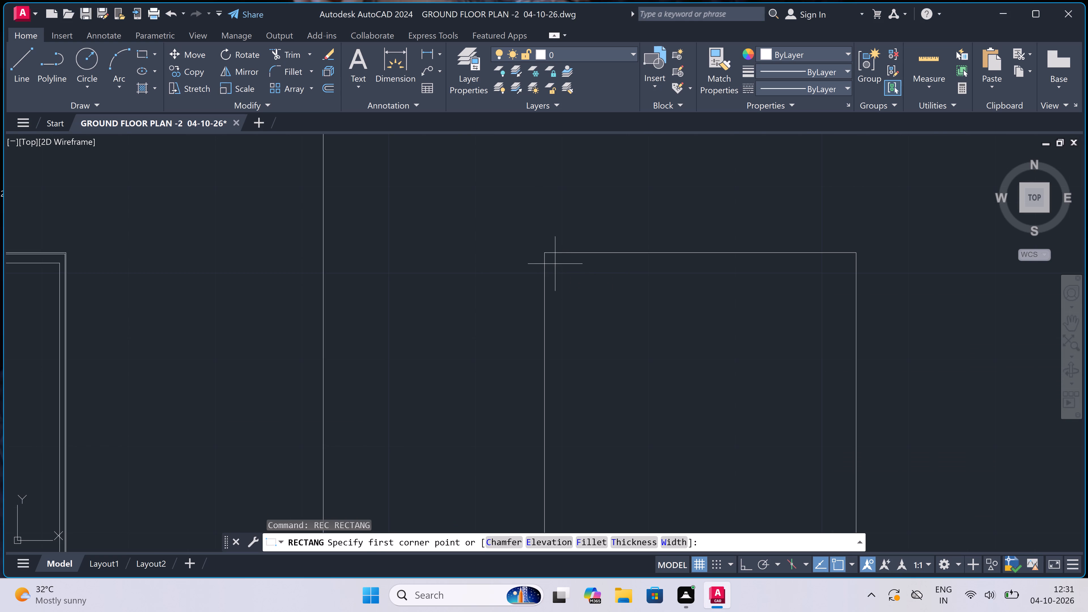
triple_click(555, 264)
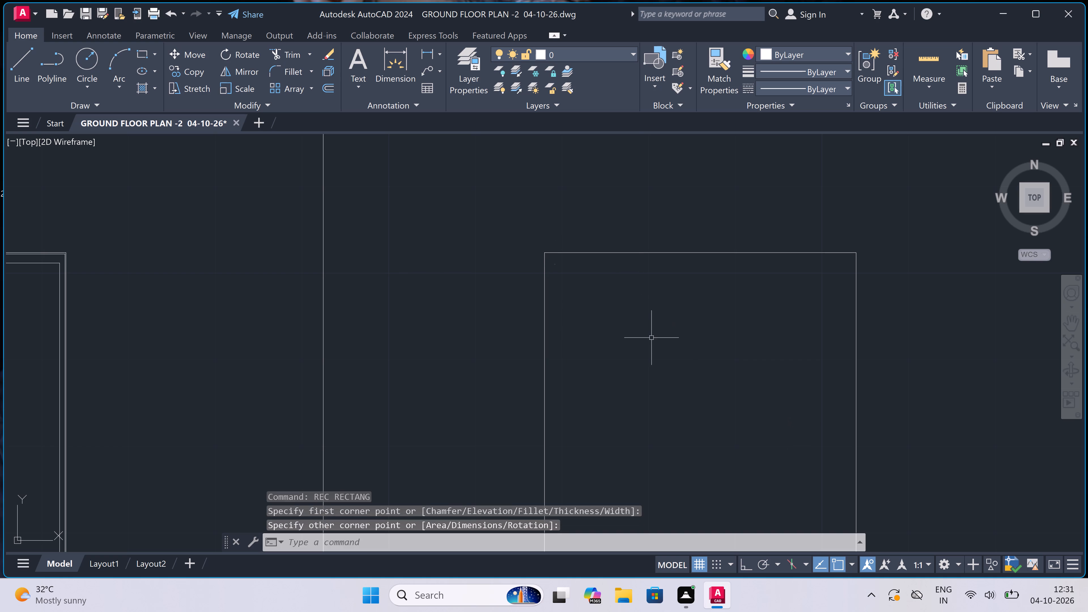
key(space)
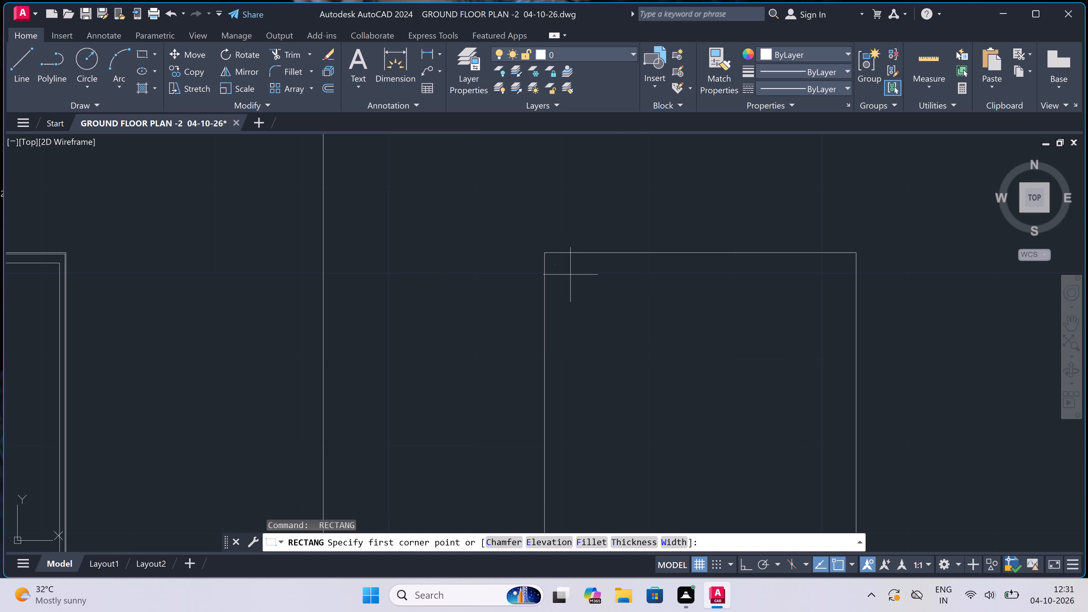
click(554, 264)
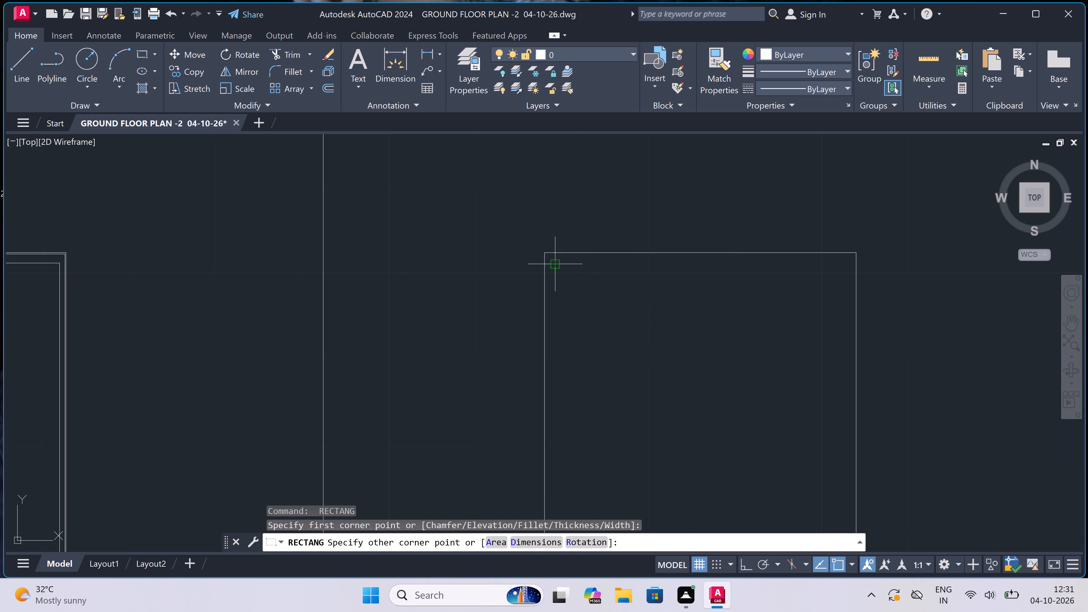
scroll(702, 373, down, 3)
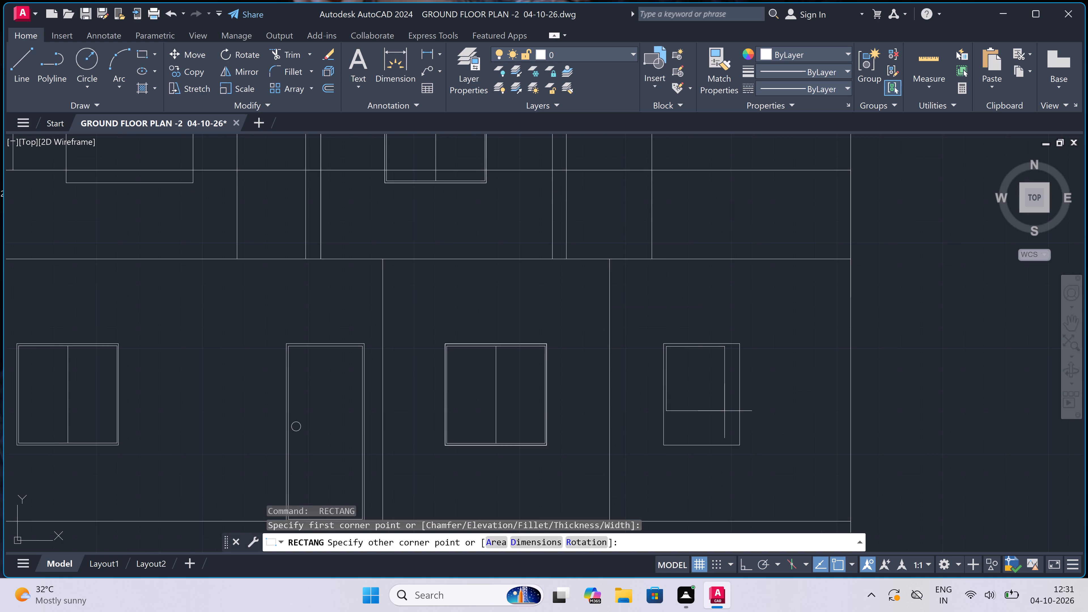
scroll(741, 437, up, 3)
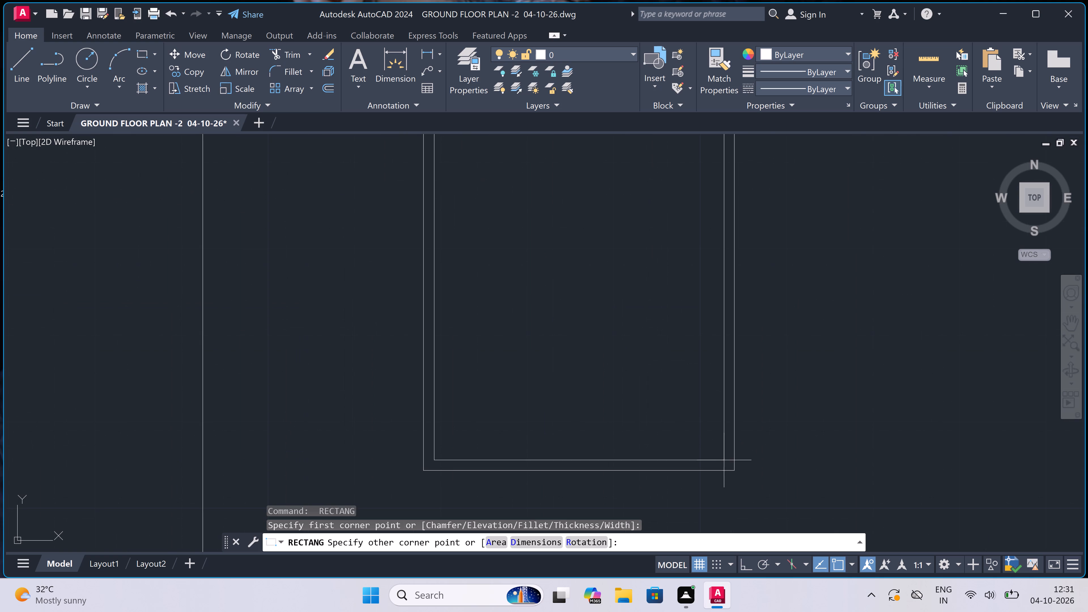
scroll(724, 460, up, 2)
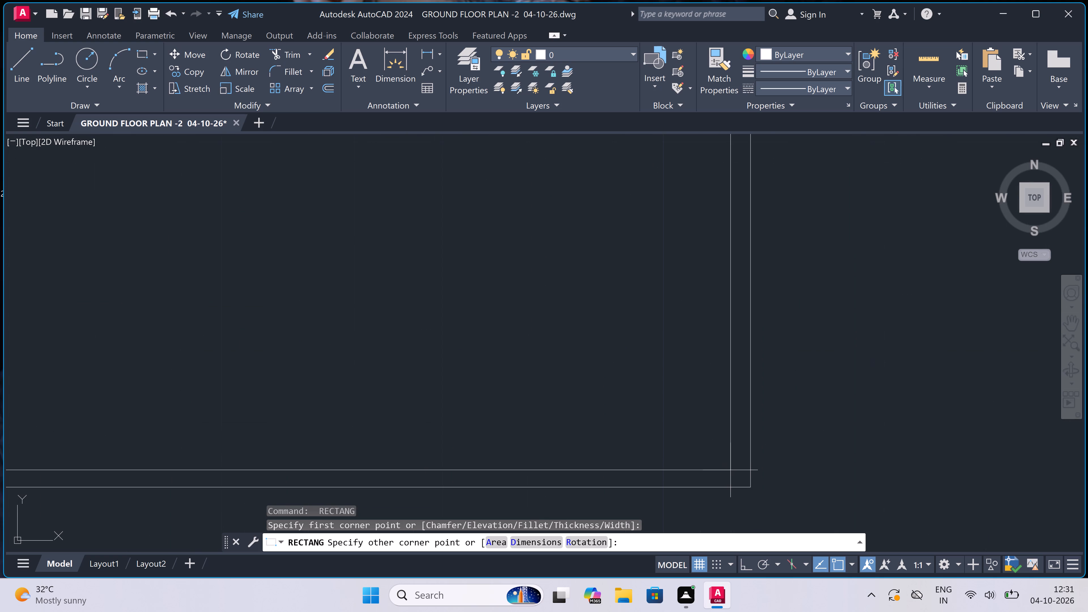
click(730, 467)
scroll(677, 385, down, 5)
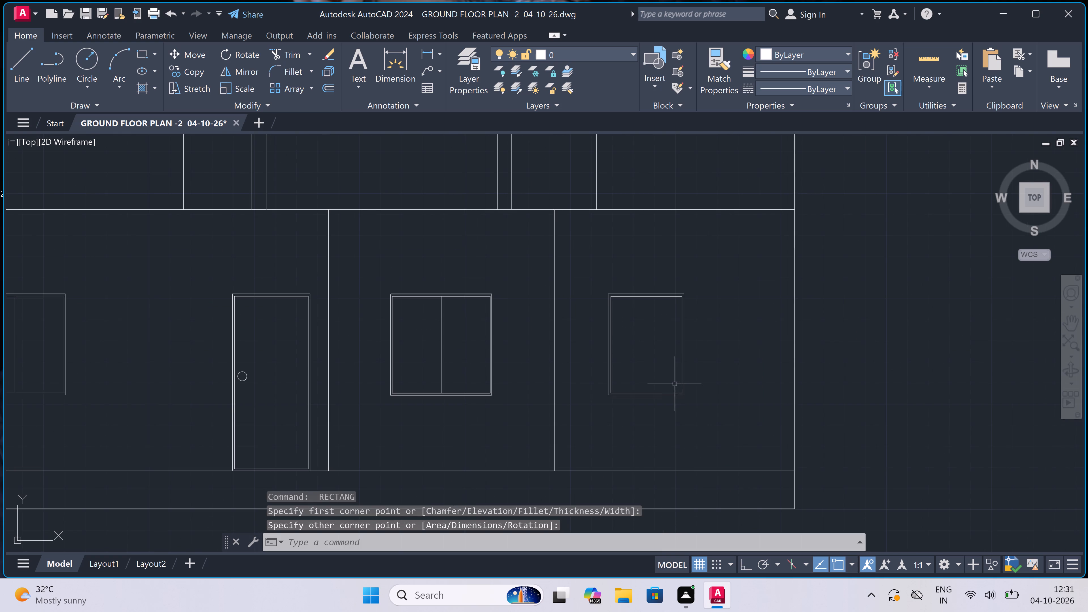
Draw a vertical centre line in the rightmost ground floor window, from the inner frame's top midpoint to its bottom edge, with Ortho on.
scroll(654, 365, up, 2)
key(l)
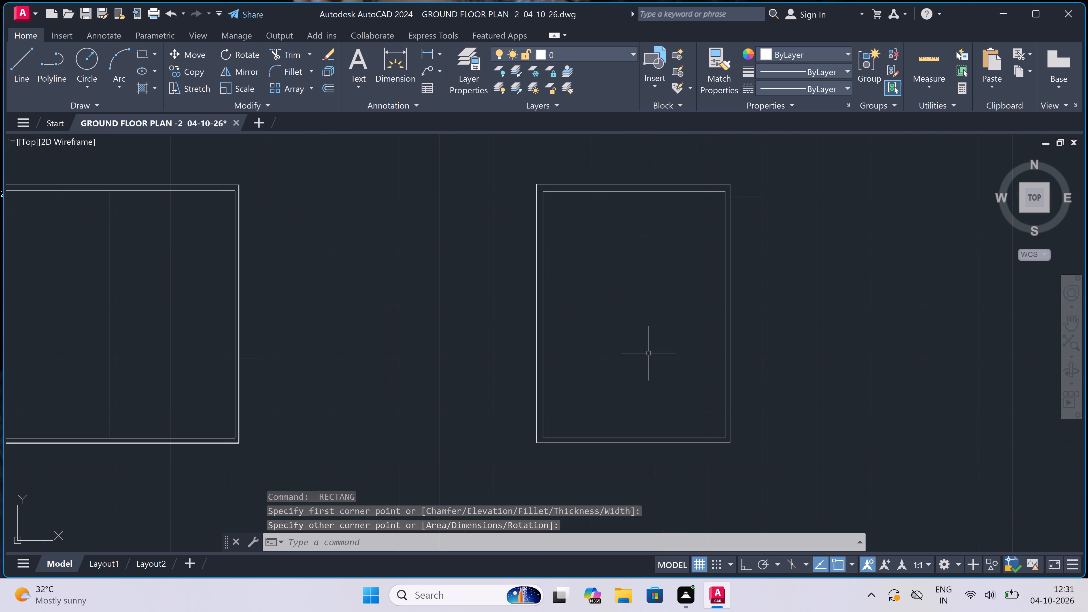
key(space)
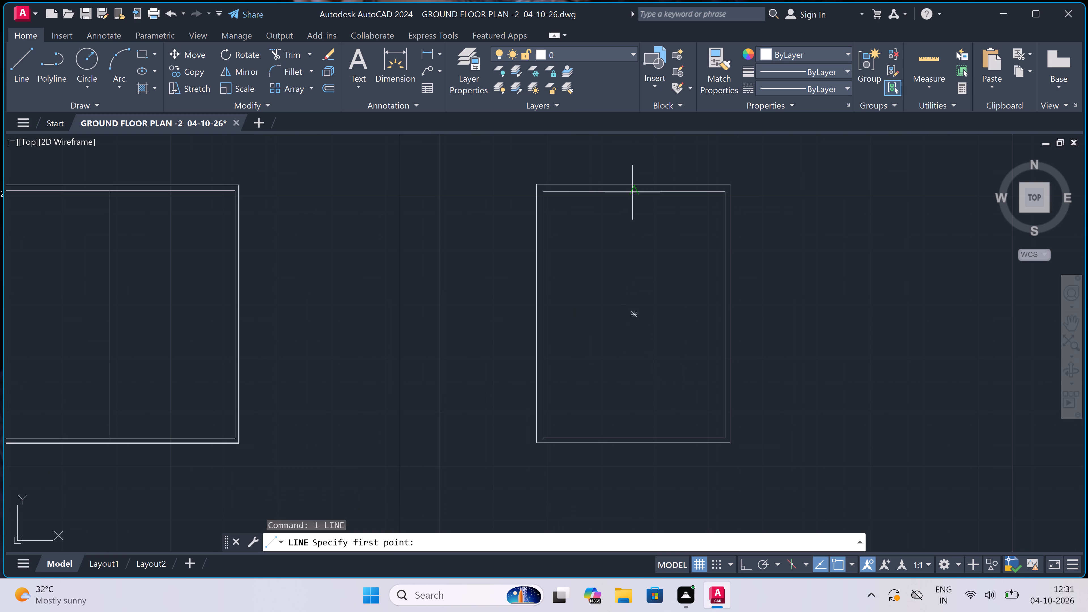
click(633, 192)
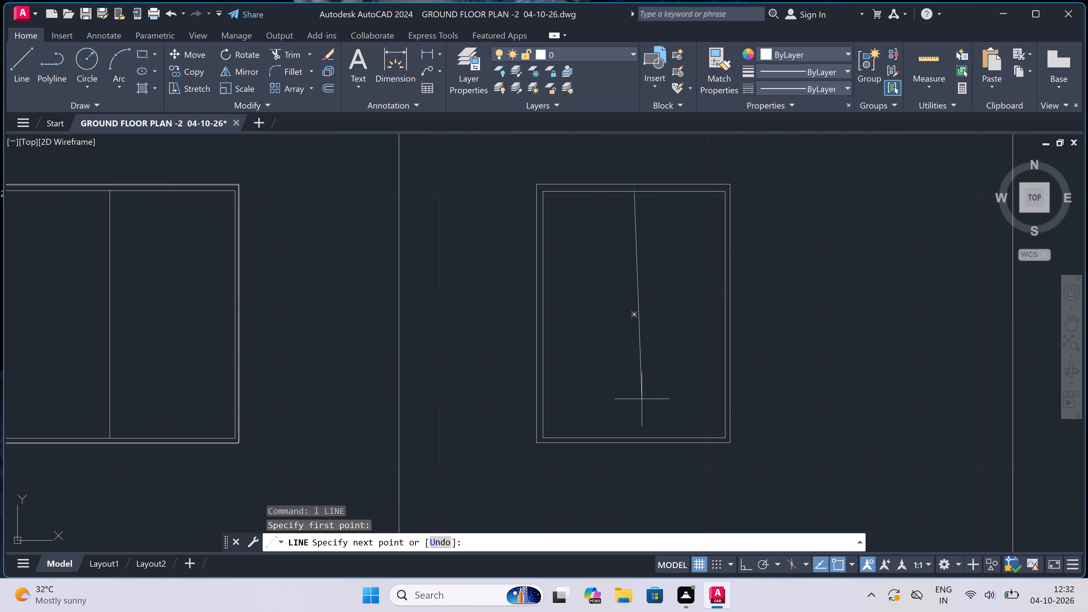
key(F8)
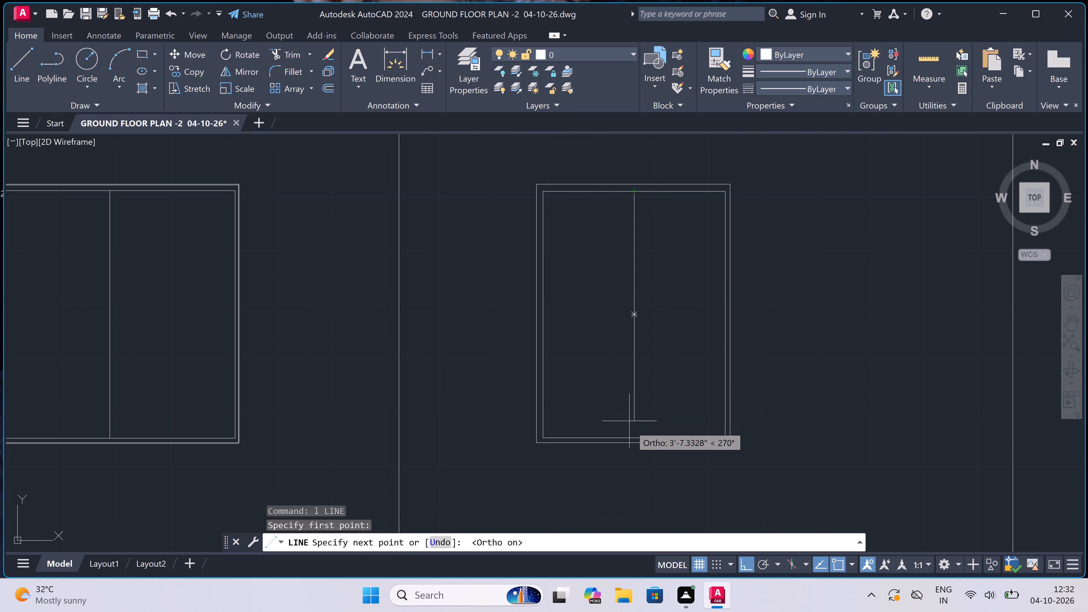
double_click(636, 439)
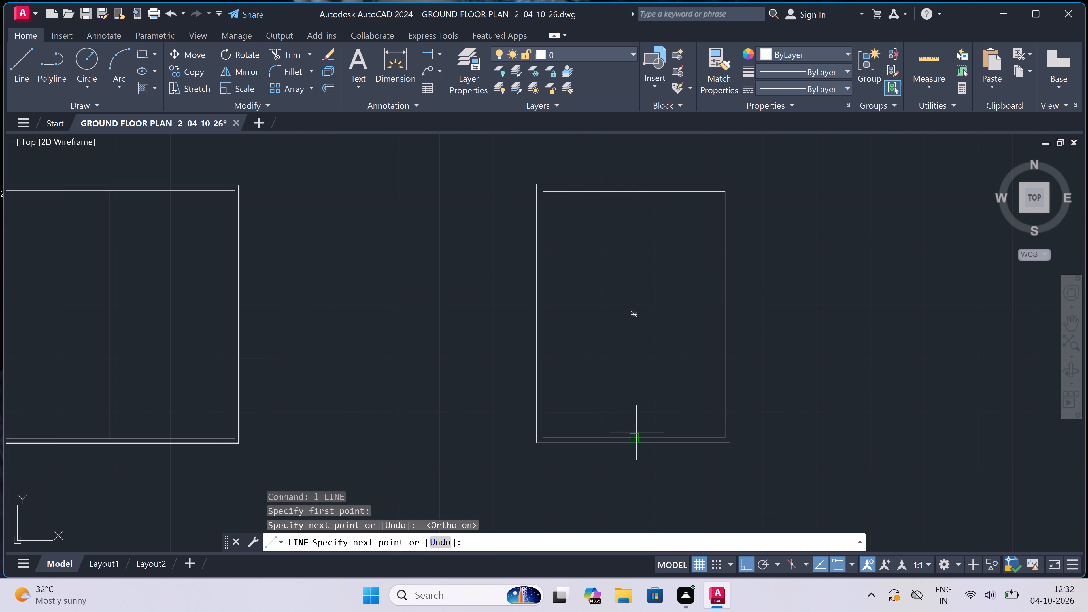
key(Escape)
scroll(643, 379, down, 4)
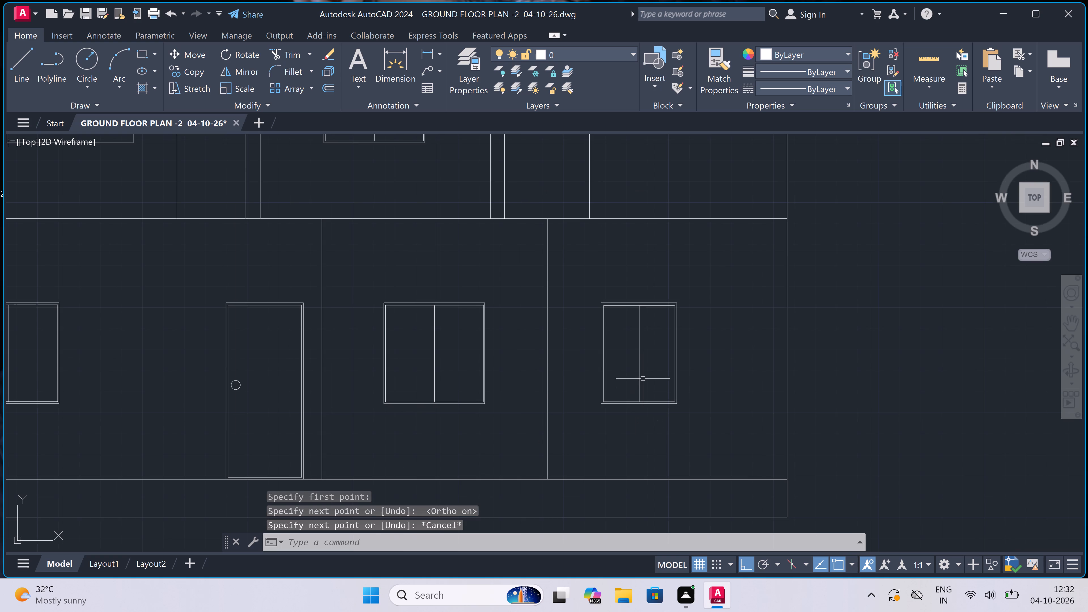
Draw an inner frame rectangle slightly inside the outline of the plain leftmost upper-storey window in the elevation.
scroll(643, 379, down, 2)
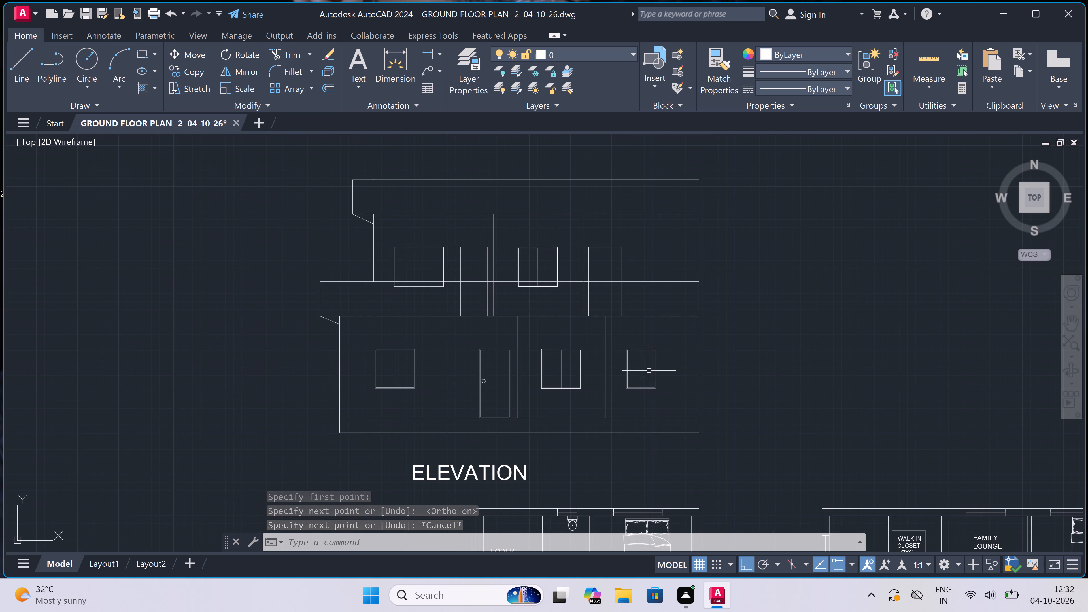
scroll(649, 371, down, 1)
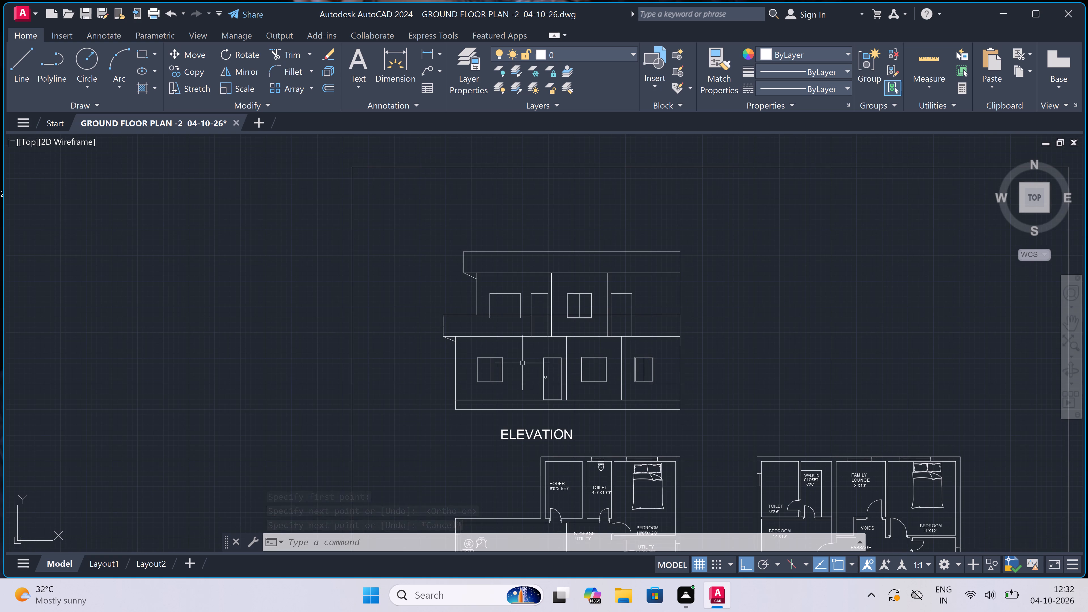
scroll(494, 358, up, 2)
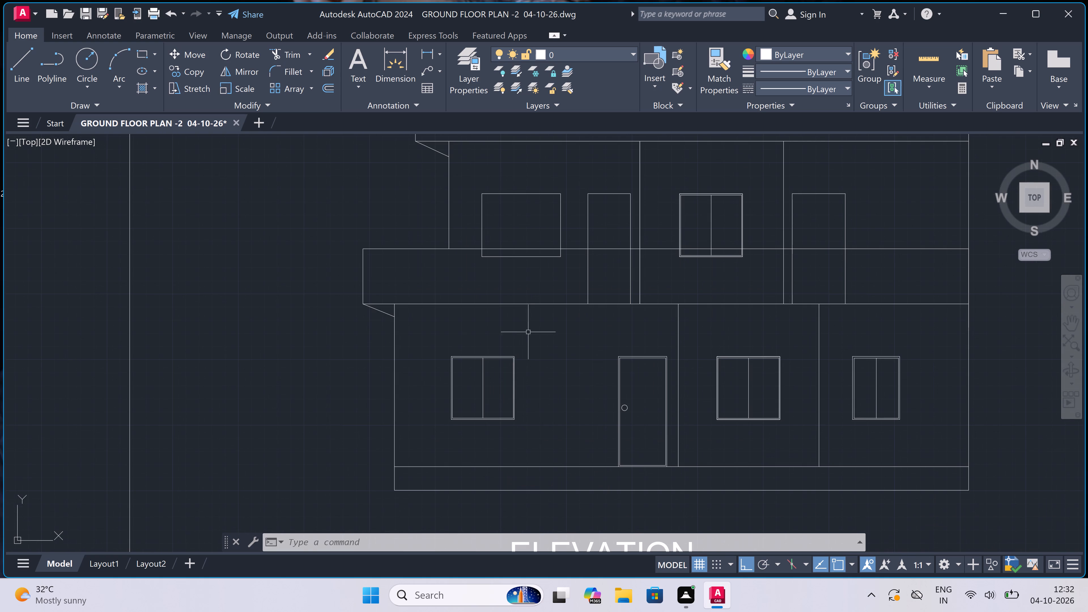
double_click(532, 337)
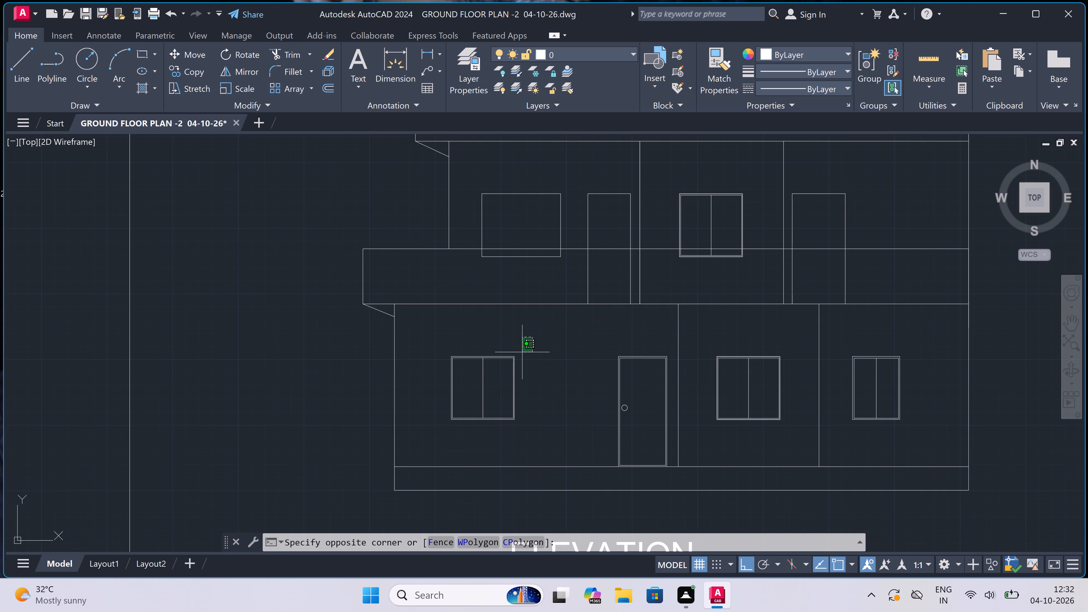
key(Escape)
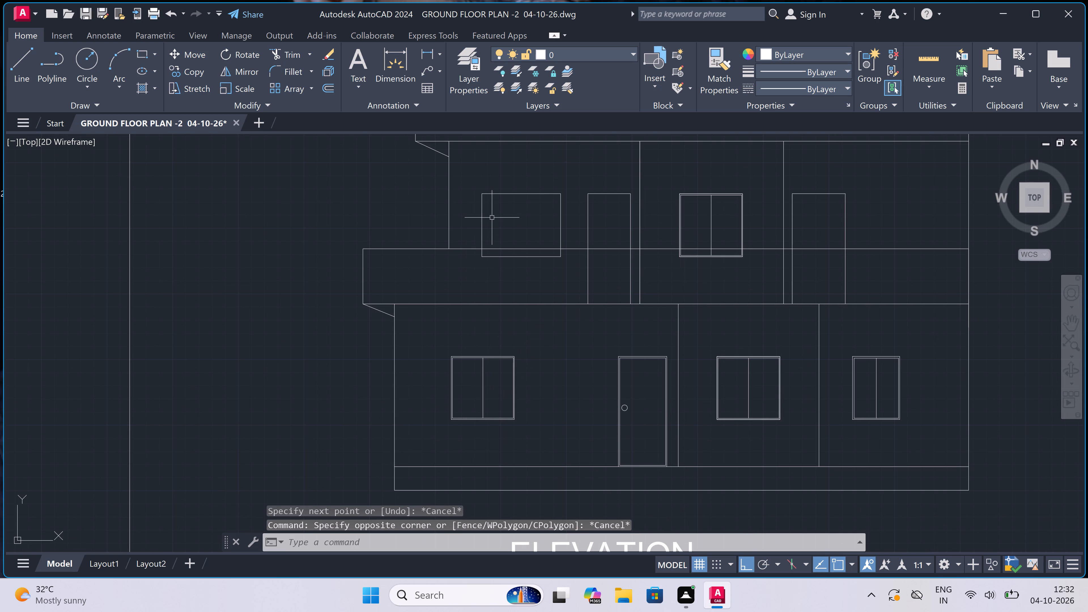
scroll(487, 191, up, 4)
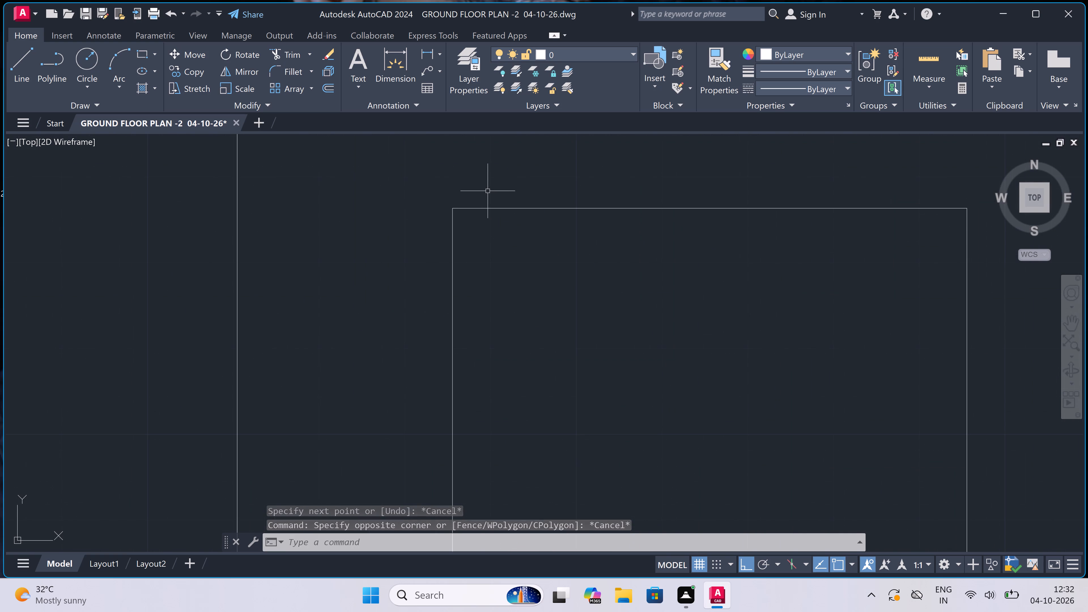
text(rec)
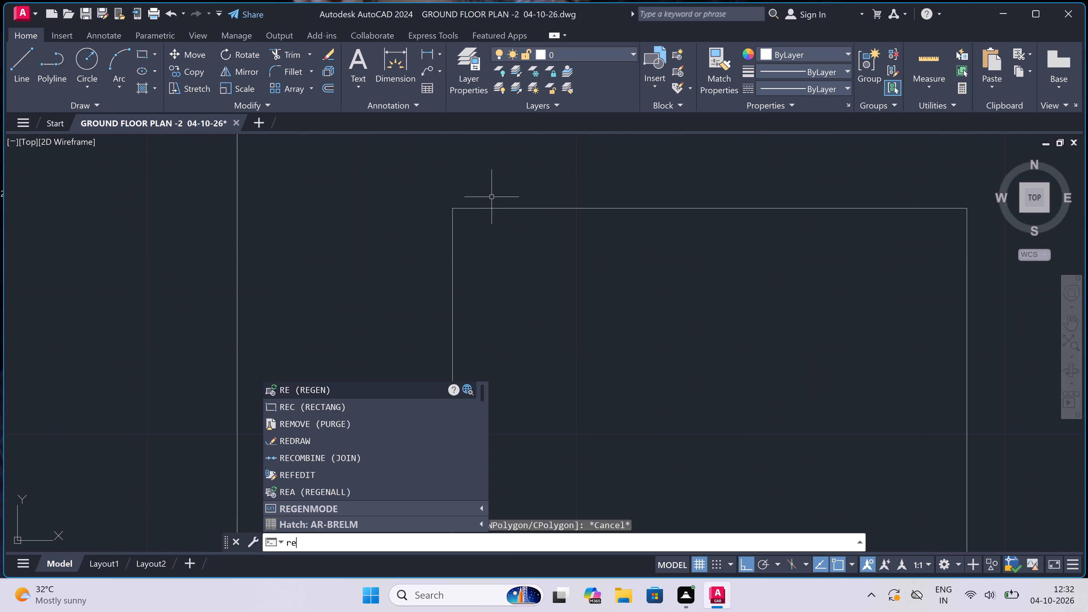
key(space)
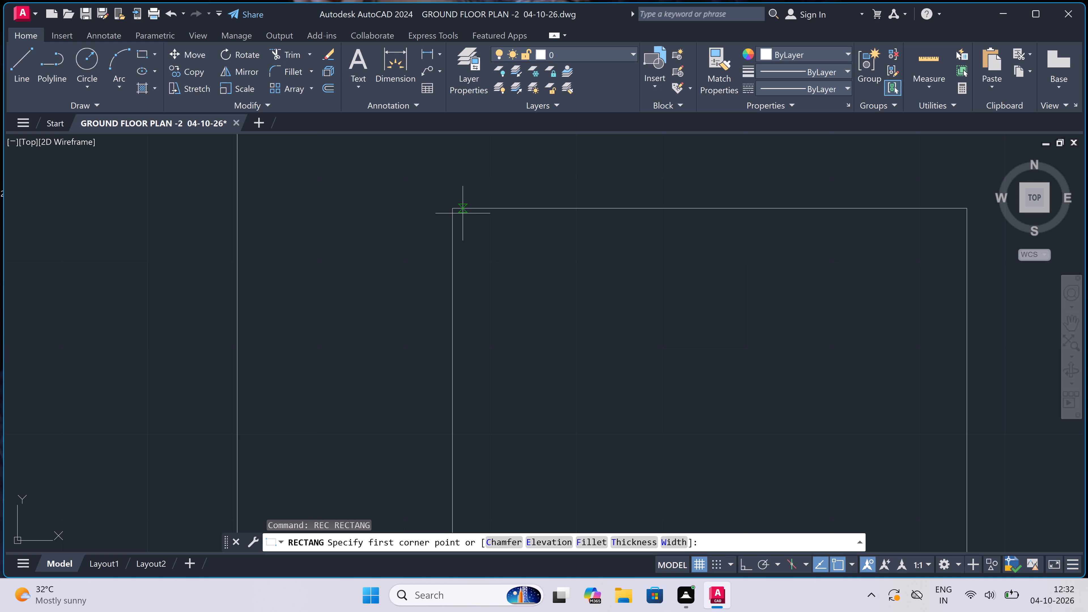
scroll(460, 215, up, 2)
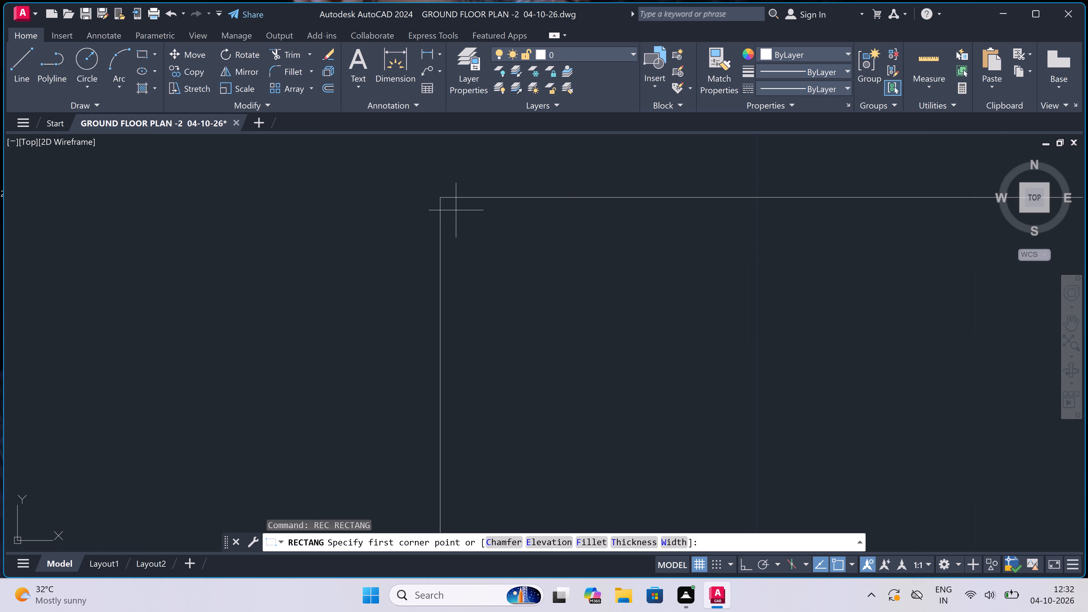
click(454, 210)
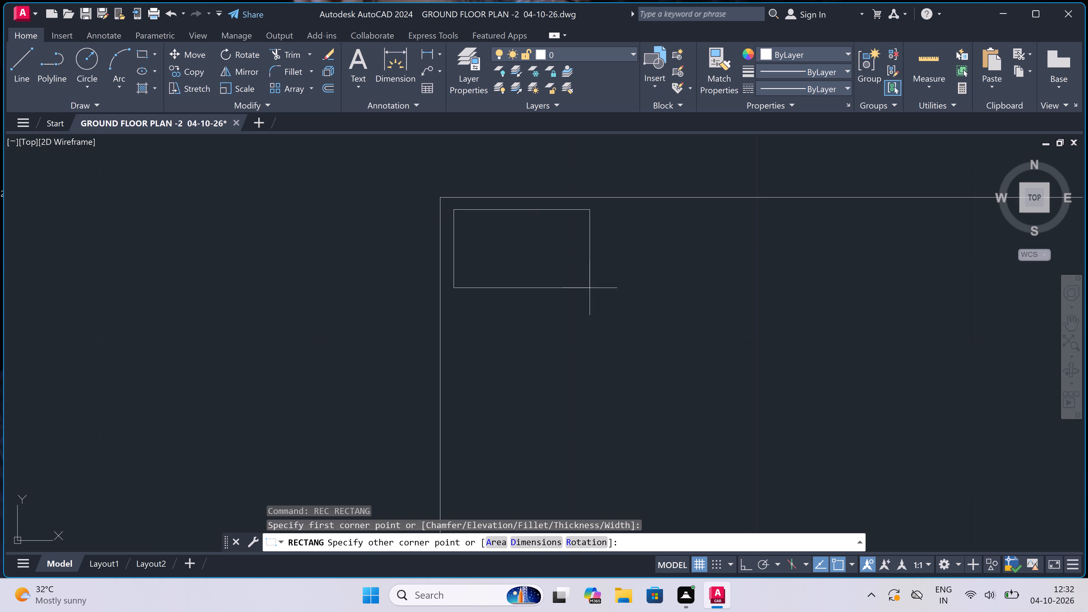
scroll(598, 292, down, 3)
scroll(841, 505, down, 2)
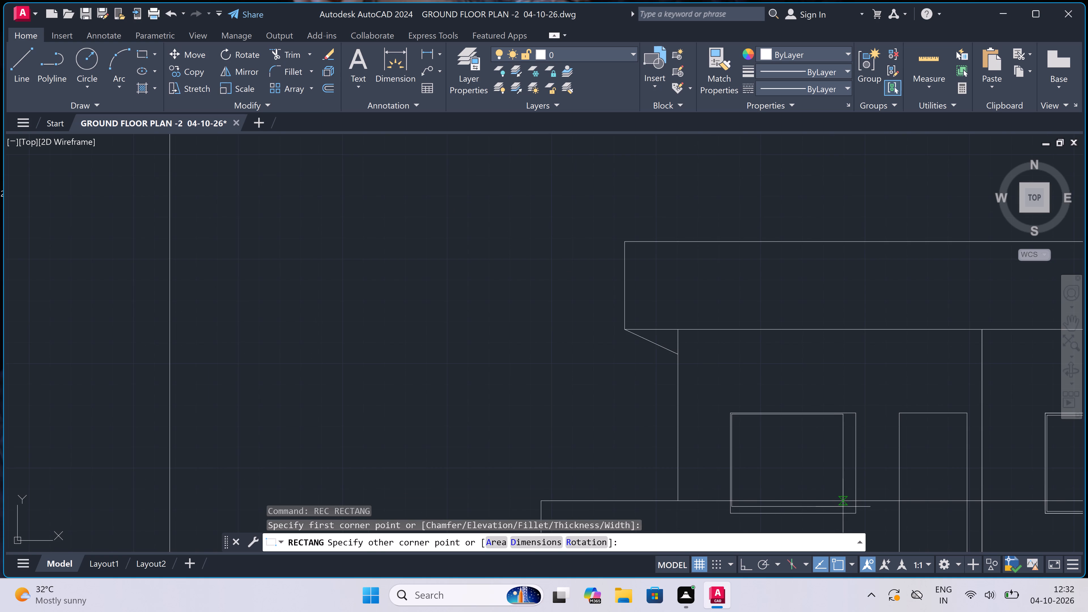
scroll(847, 508, up, 3)
scroll(850, 507, down, 1)
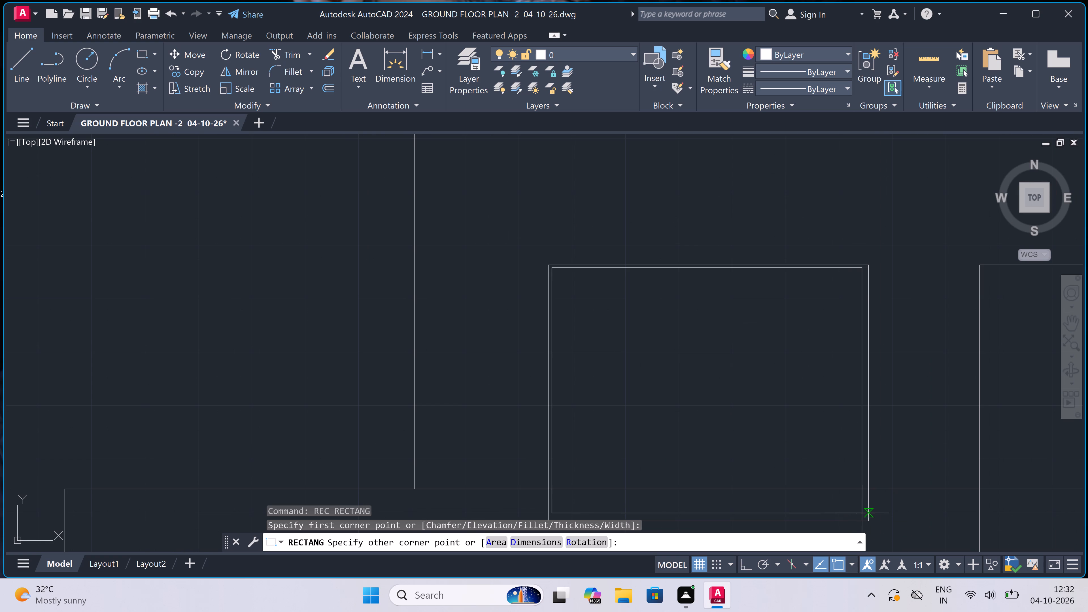
scroll(864, 515, up, 4)
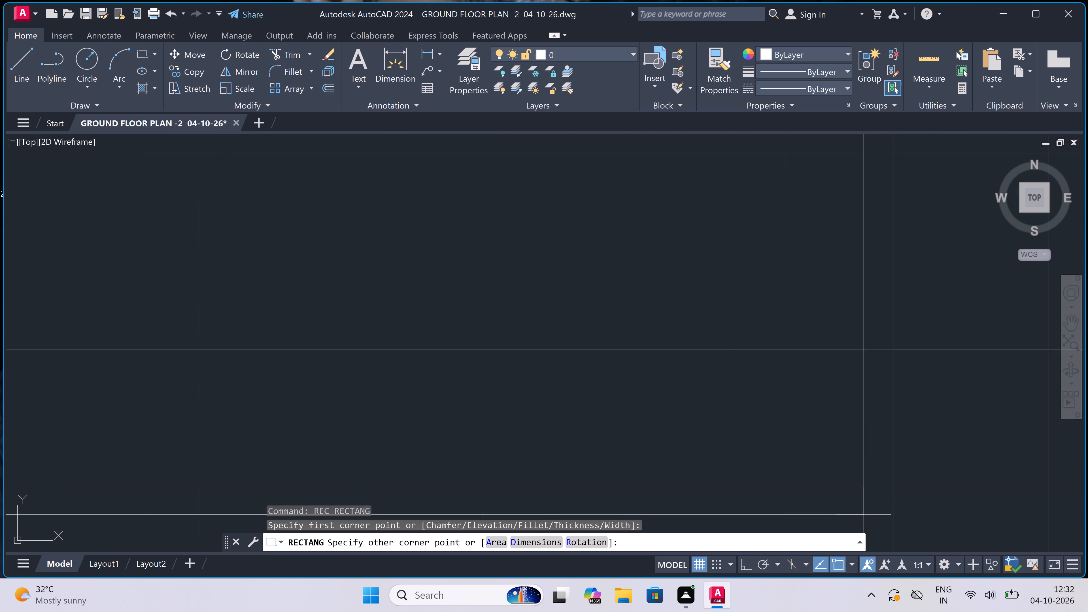
triple_click(870, 525)
scroll(668, 267, down, 2)
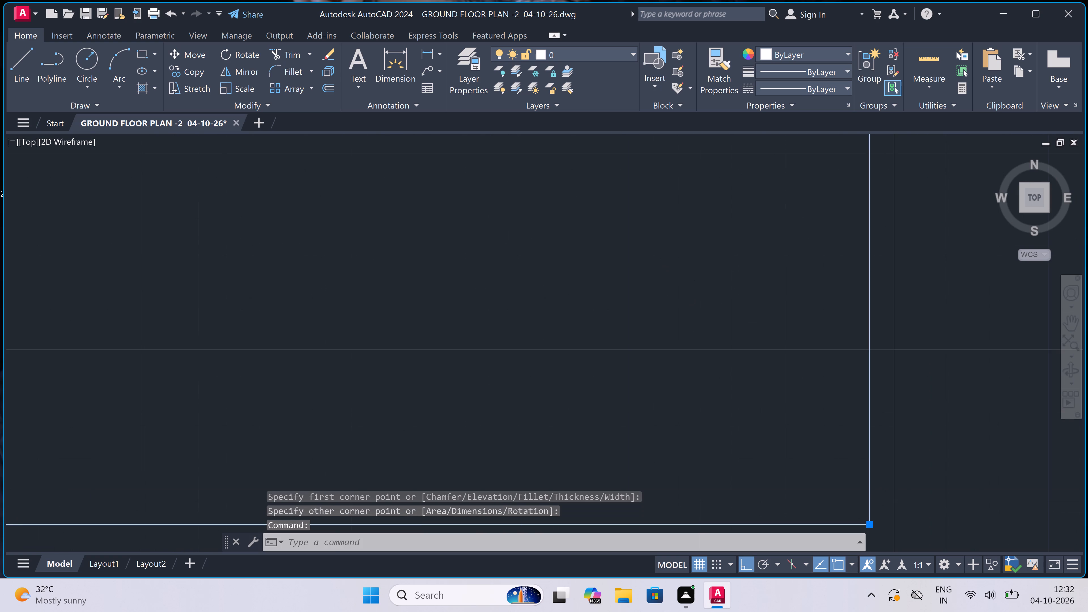
Draw a vertical centre line in the leftmost upper-storey window, from the frame's top midpoint to the inner frame's bottom edge.
scroll(668, 267, down, 1)
key(Escape)
scroll(668, 267, down, 3)
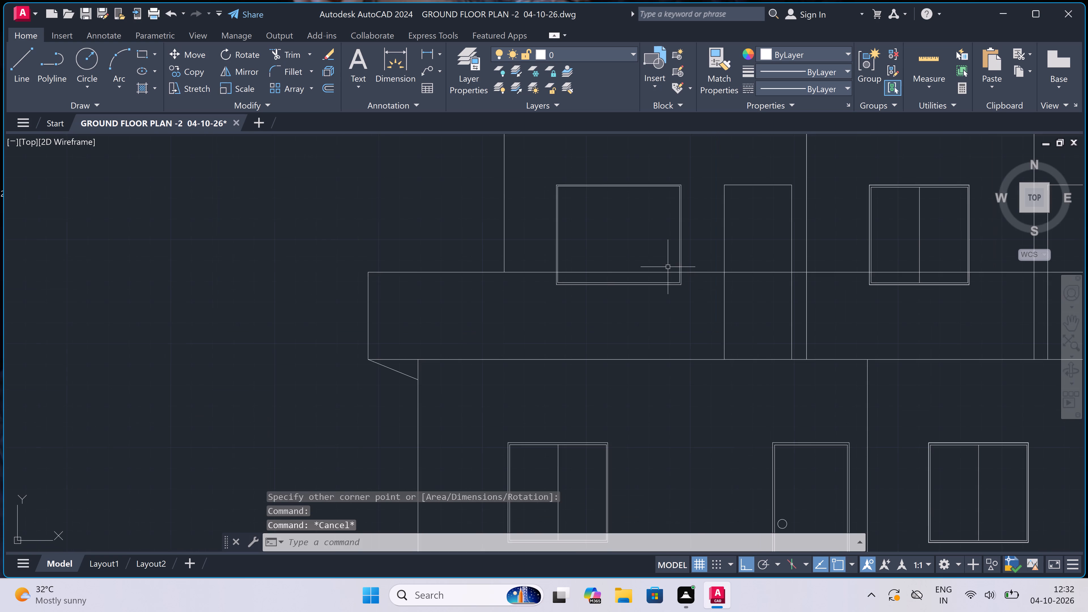
scroll(641, 219, up, 2)
scroll(641, 219, down, 1)
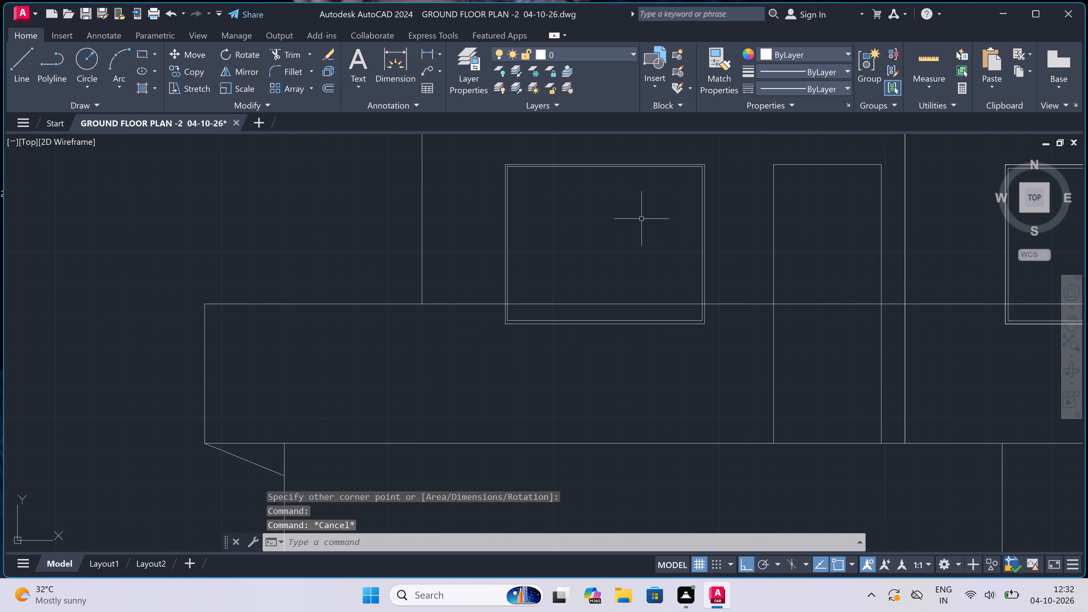
key(l)
key(space)
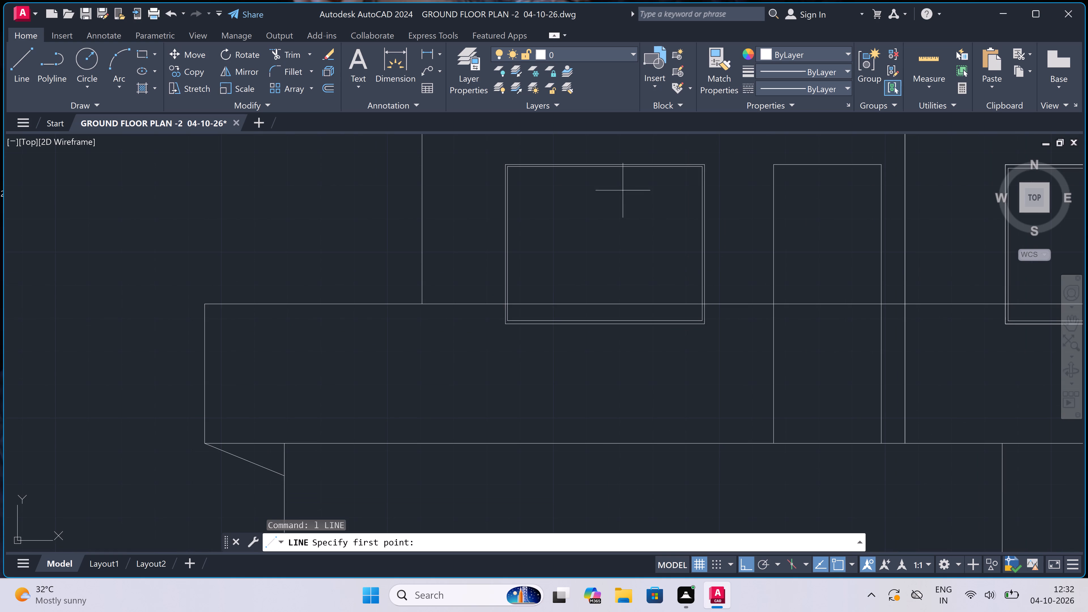
click(602, 166)
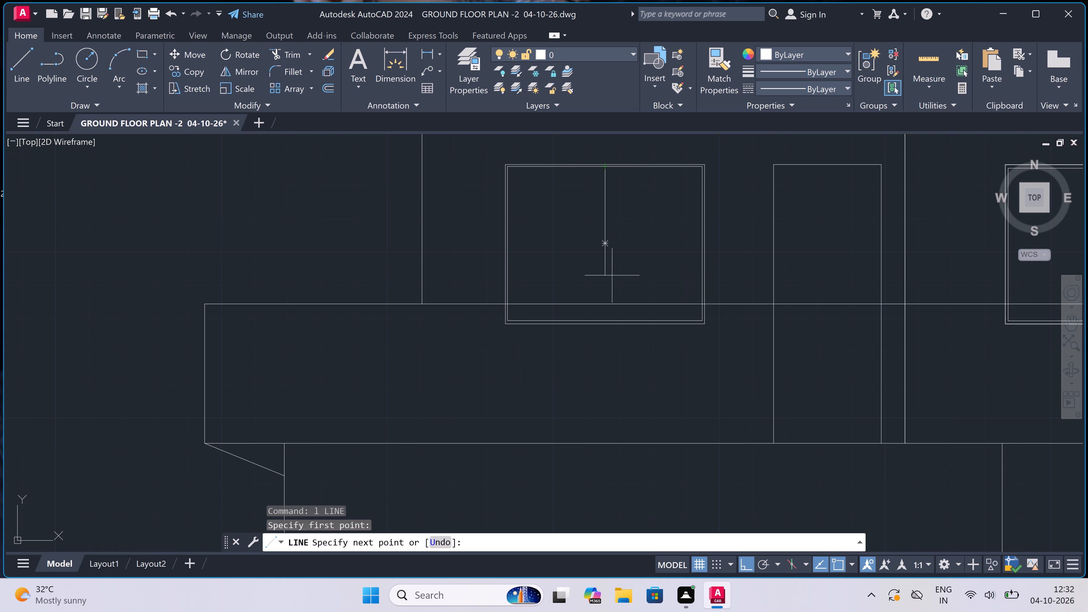
scroll(602, 315, up, 1)
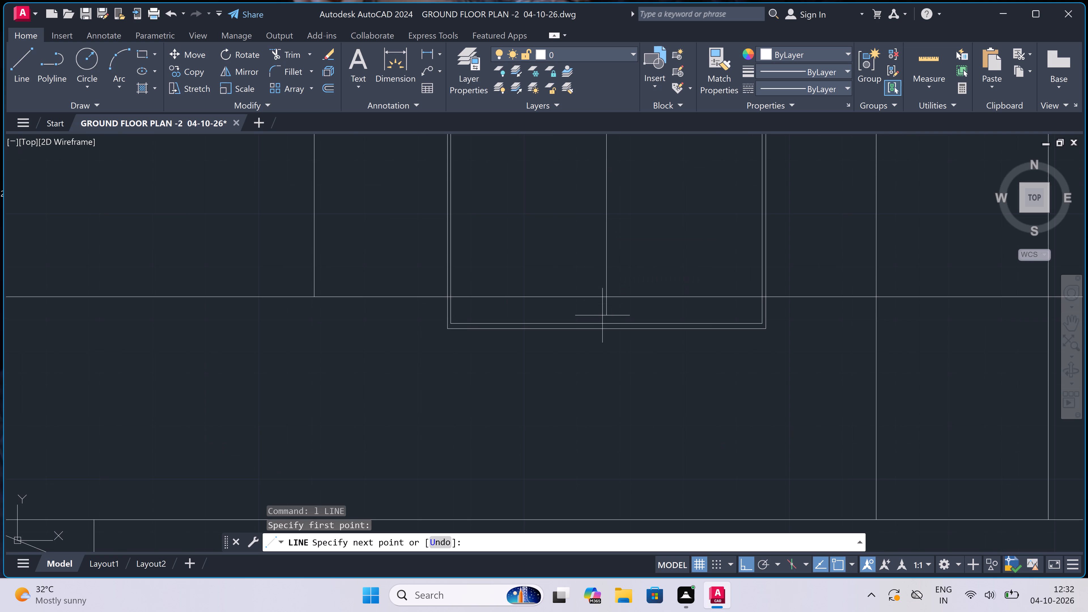
double_click(607, 318)
key(Escape)
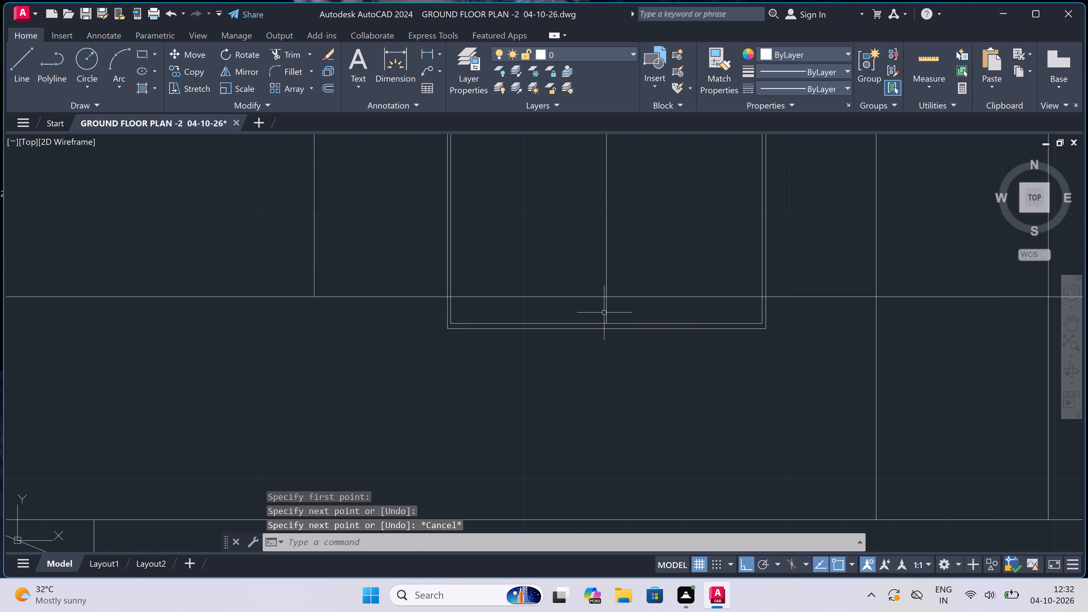
Draw an inner frame rectangle slightly inside the outline of the plain upper-storey door beside the leftmost window.
scroll(604, 312, down, 3)
scroll(695, 288, up, 1)
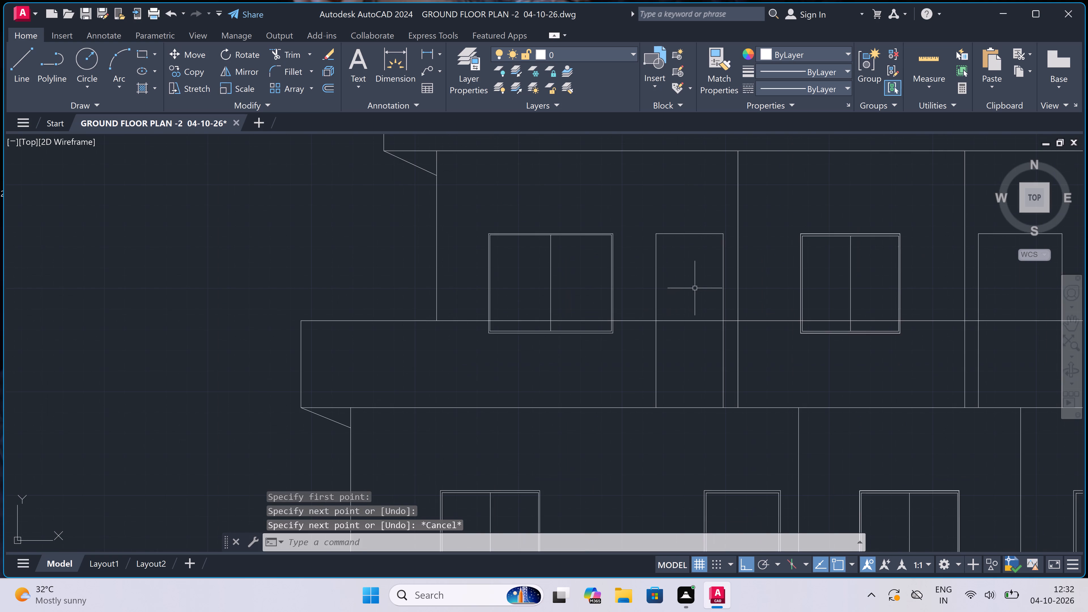
key(r)
text(ec)
key(space)
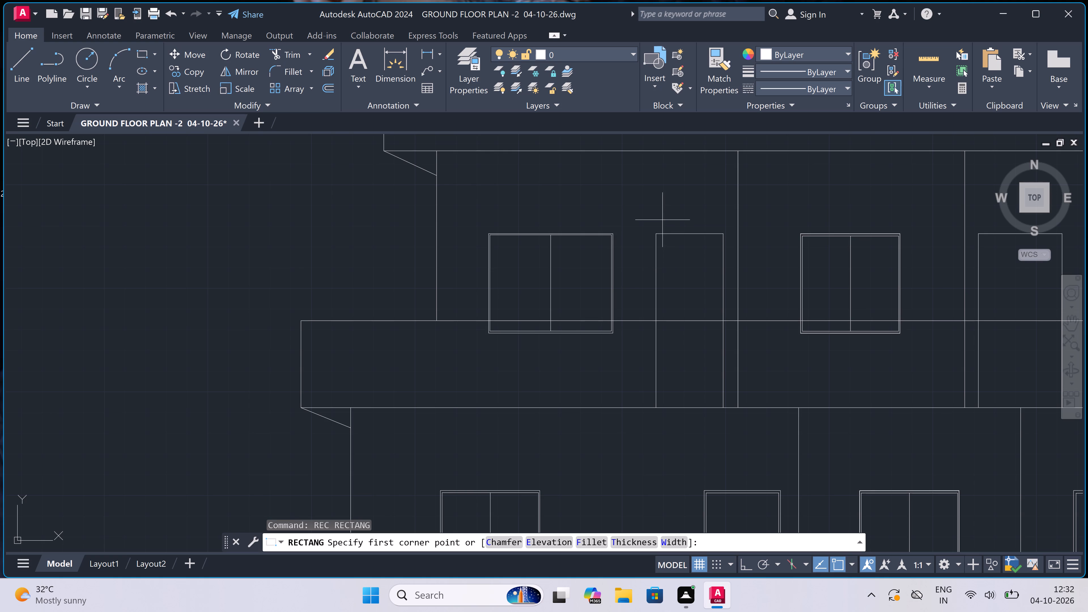
scroll(663, 233, up, 3)
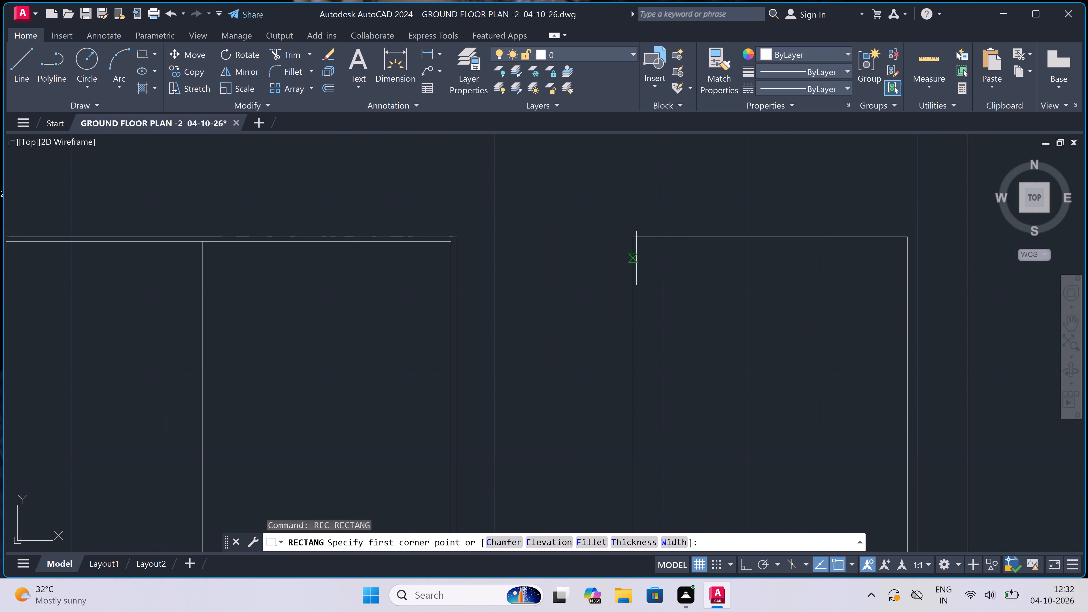
scroll(637, 247, up, 2)
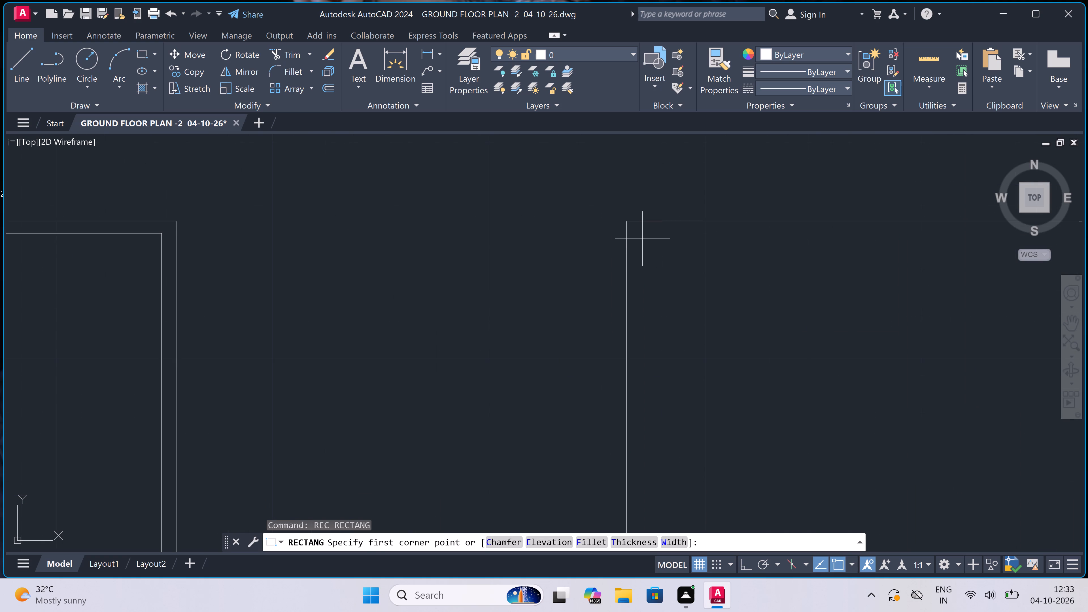
click(642, 239)
scroll(692, 280, down, 7)
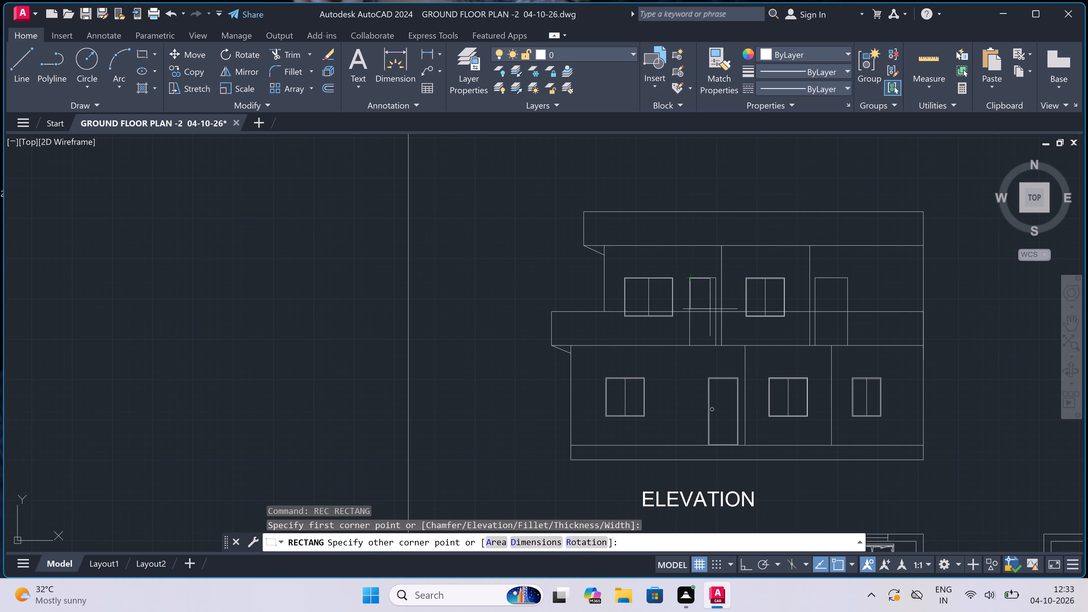
scroll(717, 322, up, 4)
scroll(703, 346, down, 2)
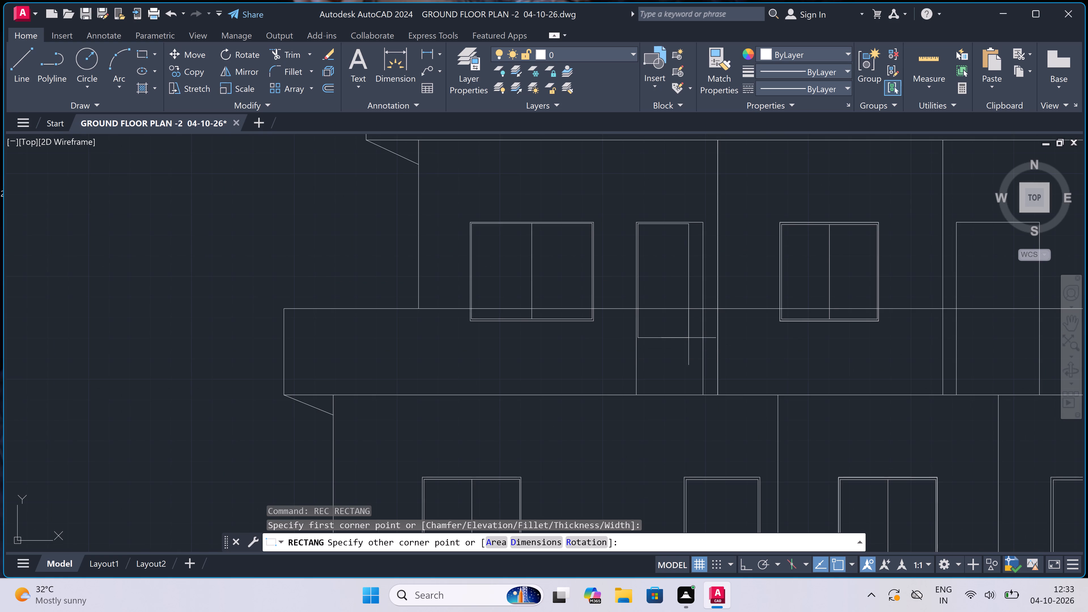
scroll(688, 338, up, 1)
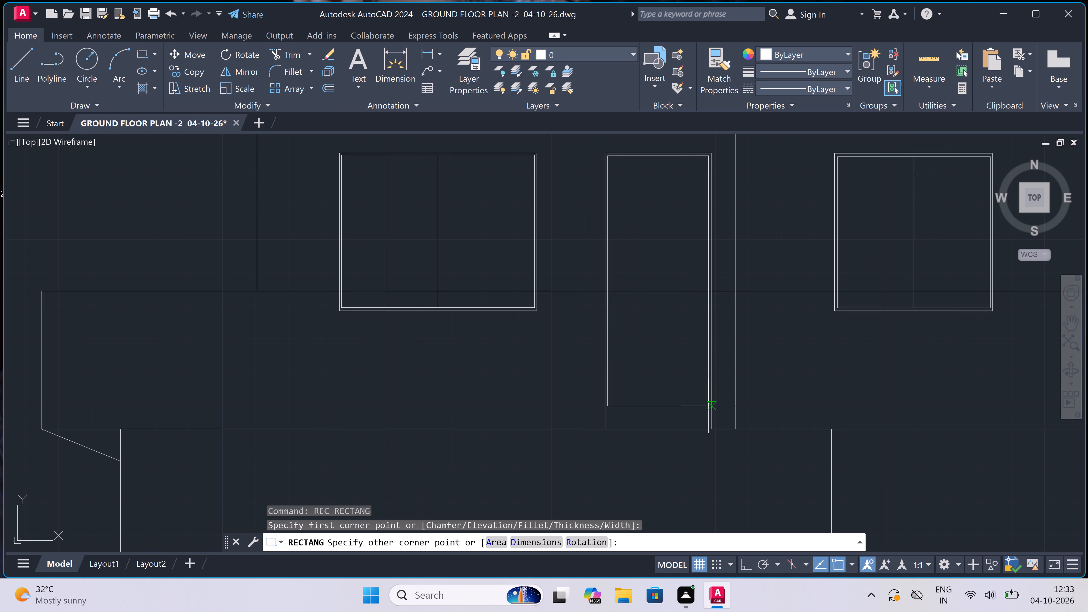
scroll(704, 426, up, 3)
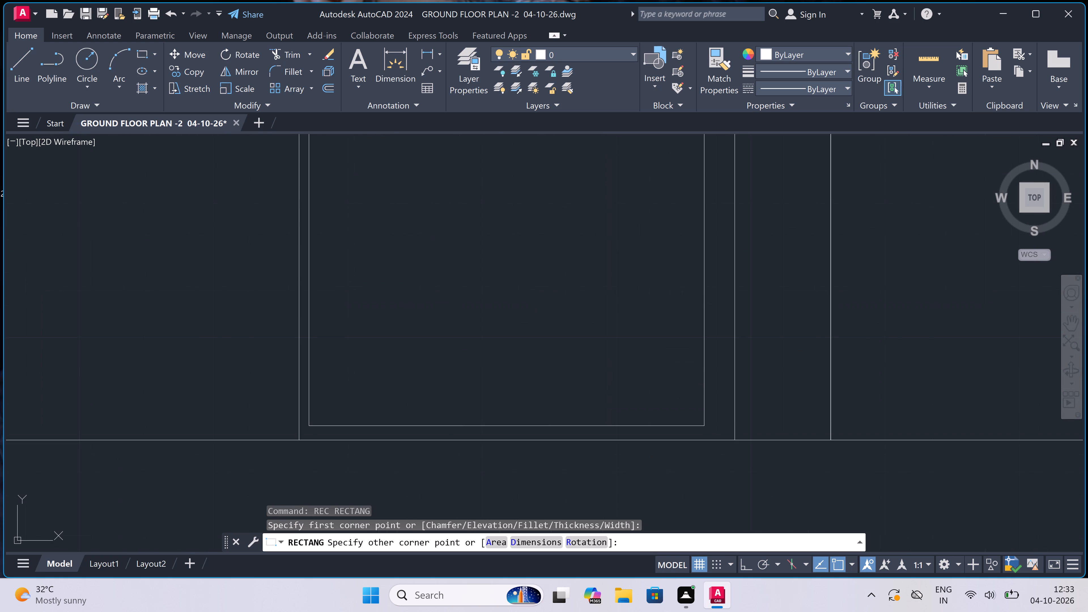
double_click(723, 431)
scroll(695, 383, down, 5)
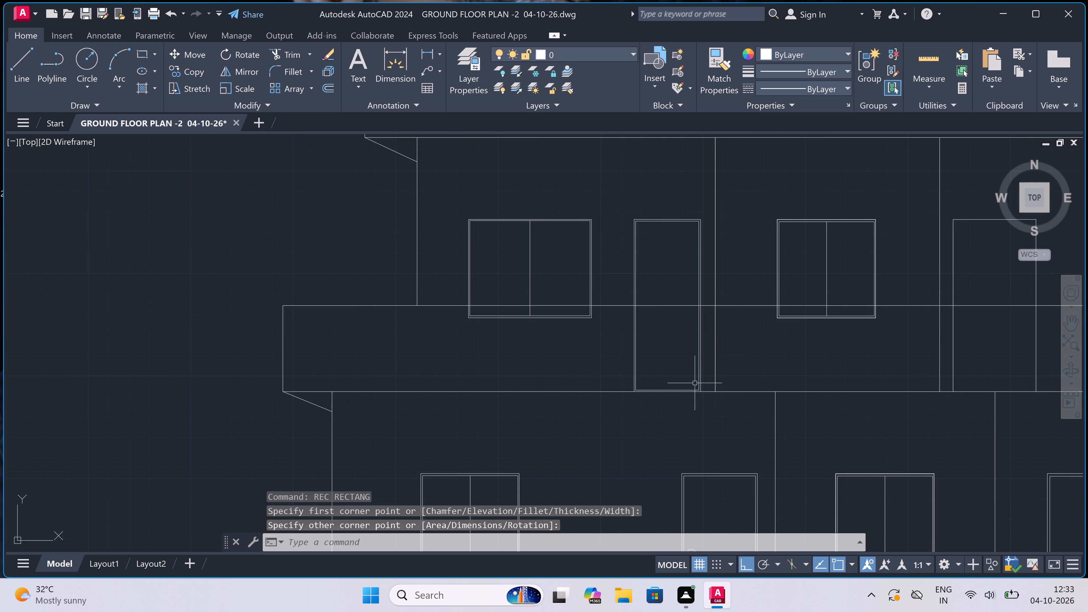
key(Escape)
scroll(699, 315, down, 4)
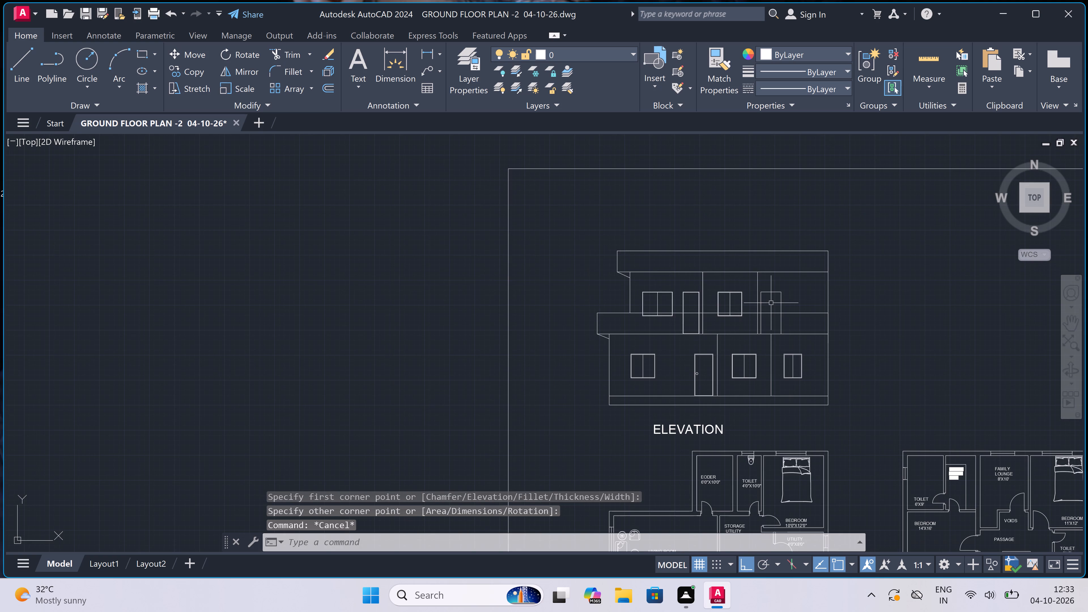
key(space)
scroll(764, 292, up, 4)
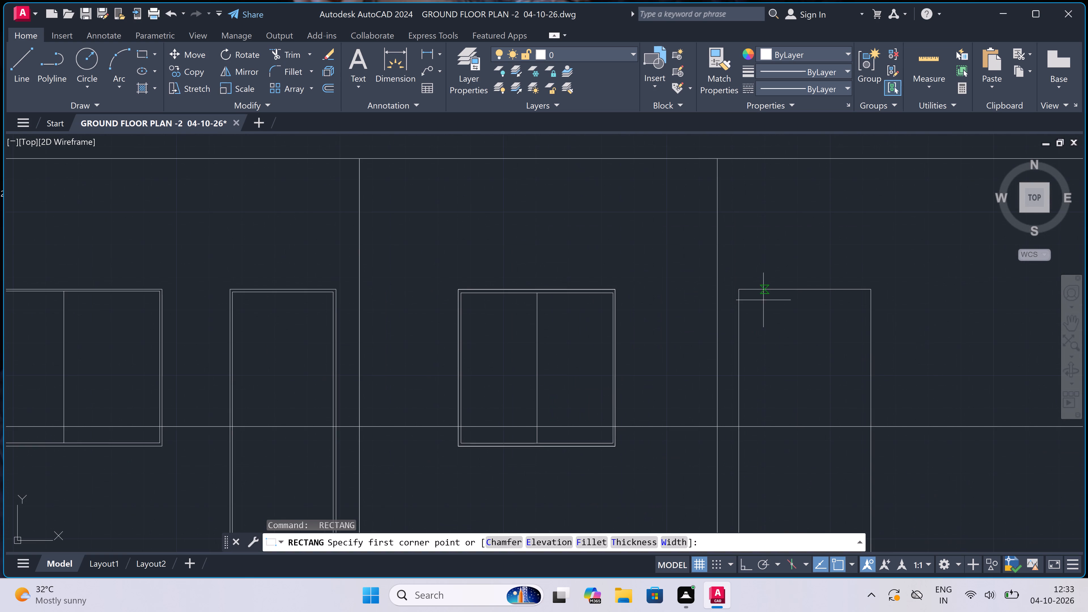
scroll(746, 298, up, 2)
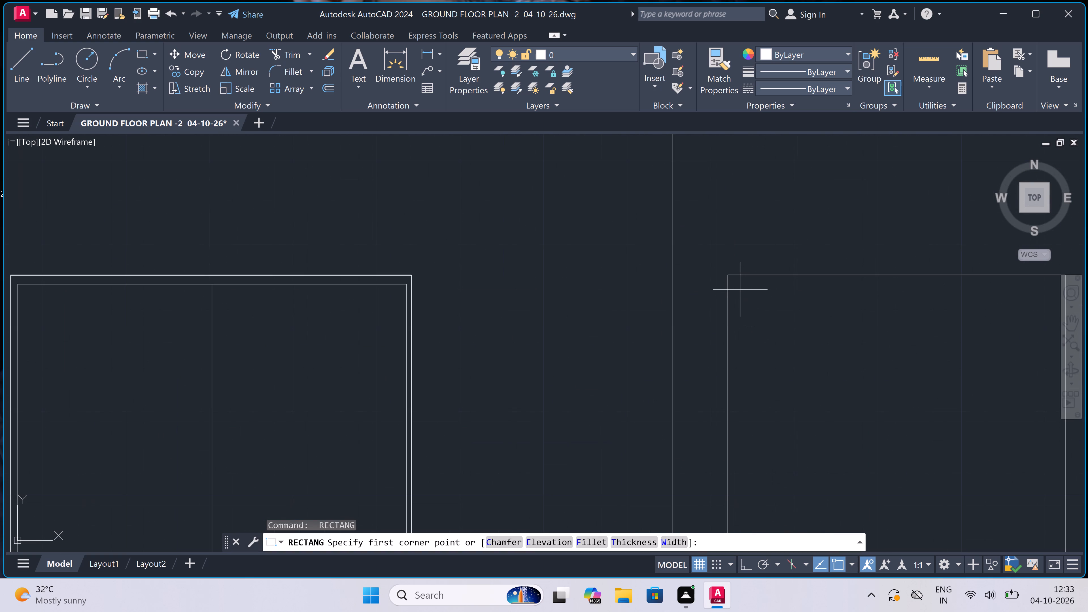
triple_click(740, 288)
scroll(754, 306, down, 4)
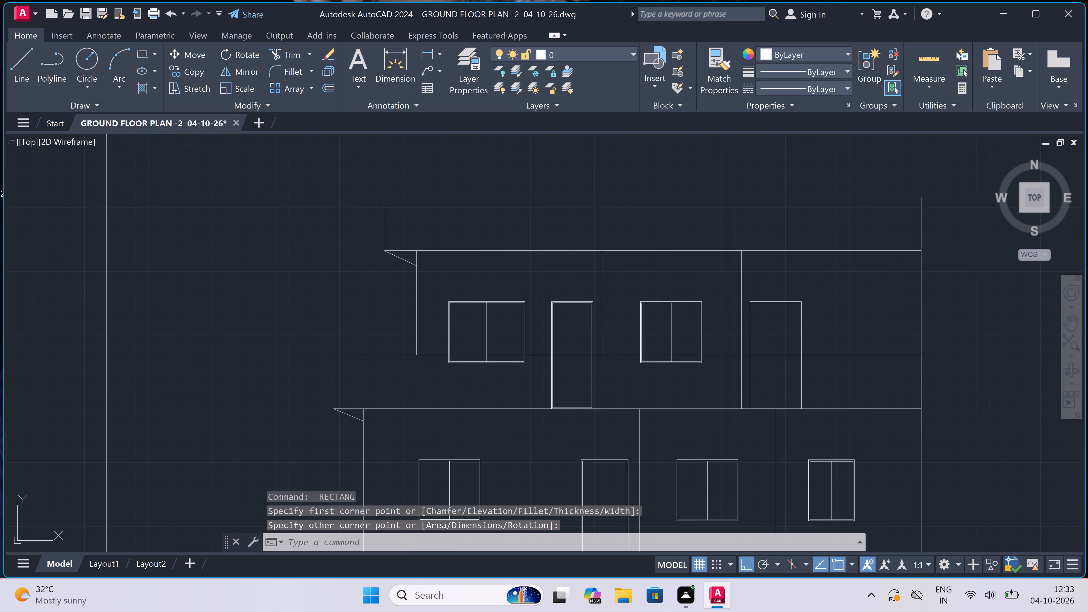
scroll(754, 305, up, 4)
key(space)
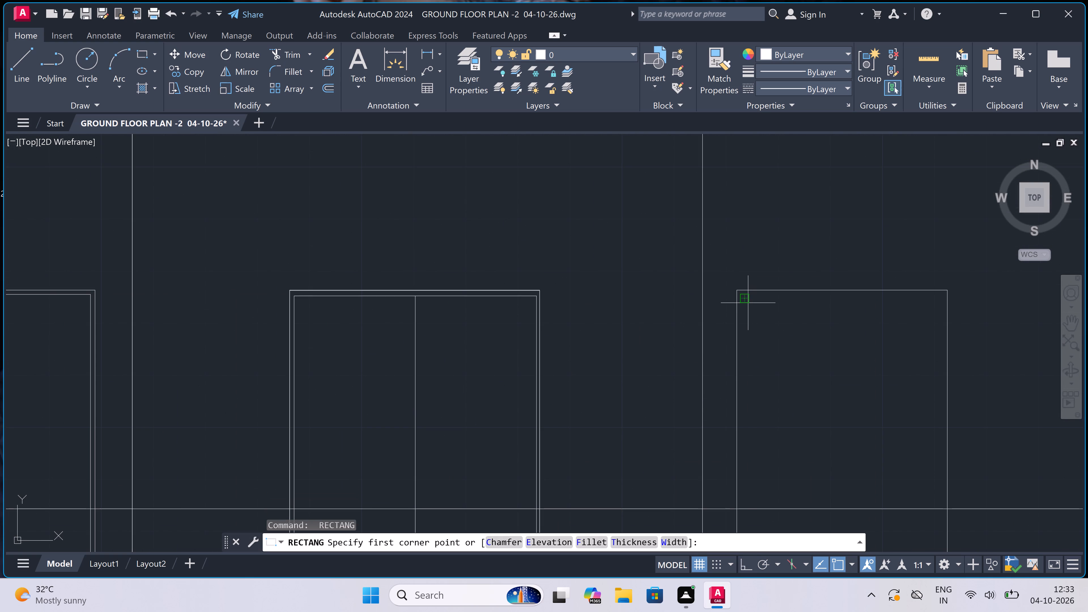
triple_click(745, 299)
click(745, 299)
Draw an inner frame rectangle slightly inside the outline of the plain rightmost upper-storey door in the elevation.
scroll(741, 284, up, 2)
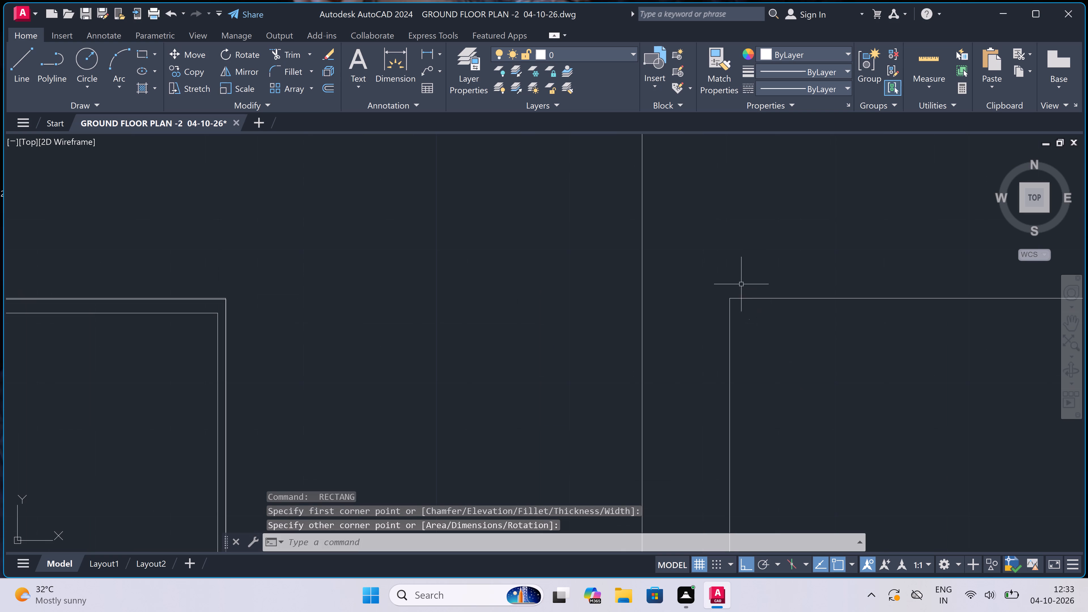
key(space)
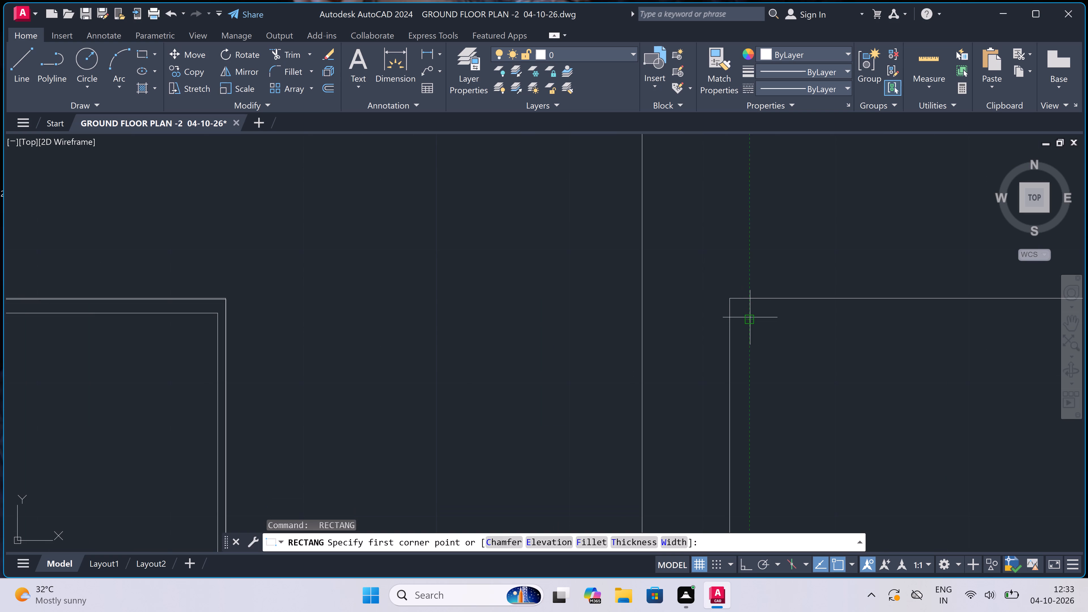
click(750, 320)
scroll(818, 419, down, 4)
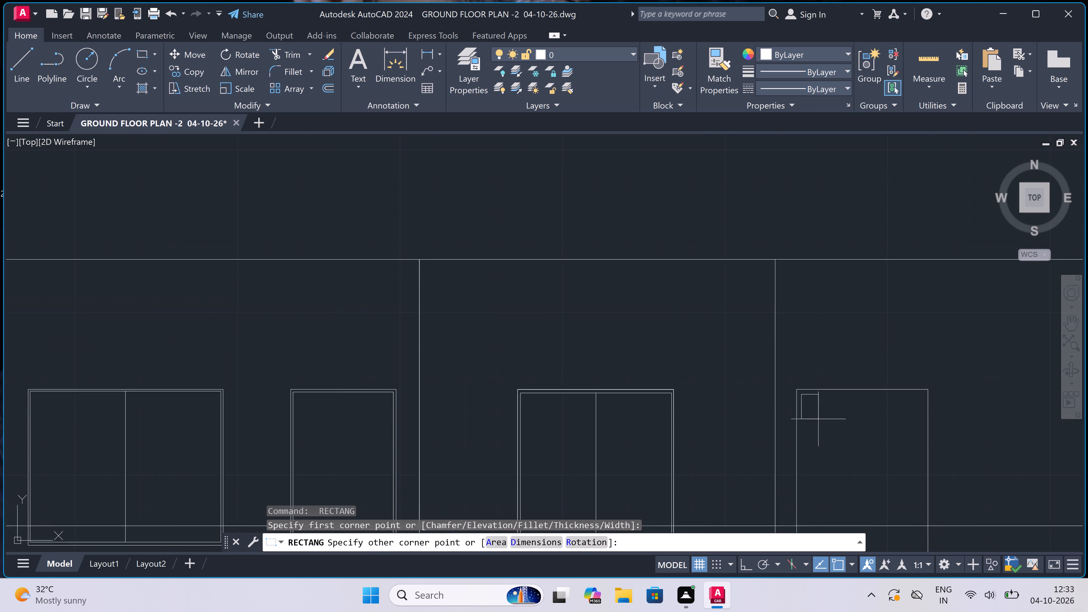
scroll(818, 420, down, 3)
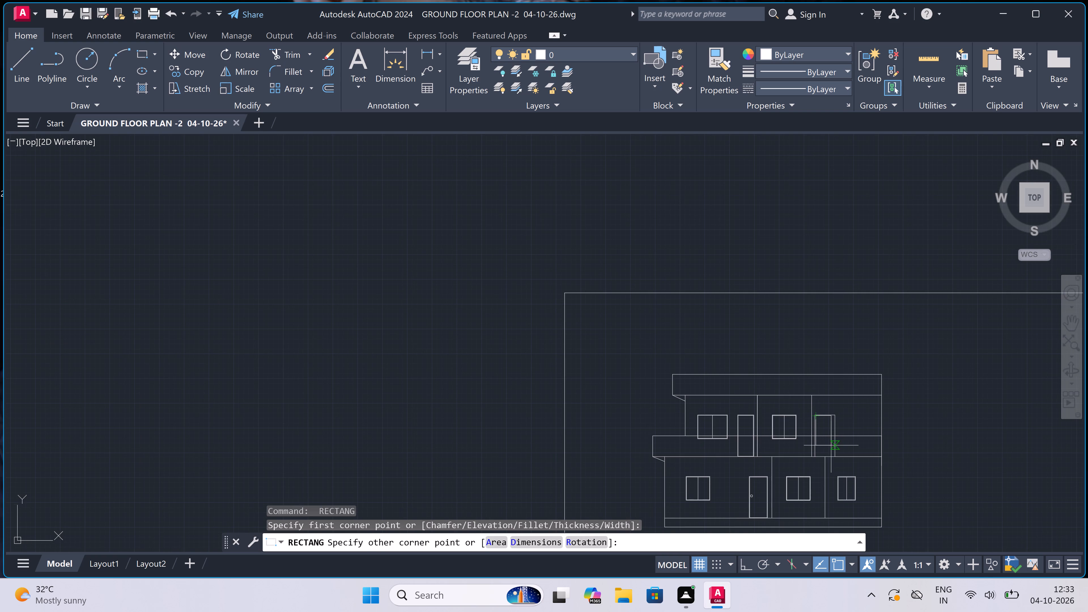
scroll(831, 448, up, 4)
scroll(831, 448, down, 2)
scroll(832, 473, up, 3)
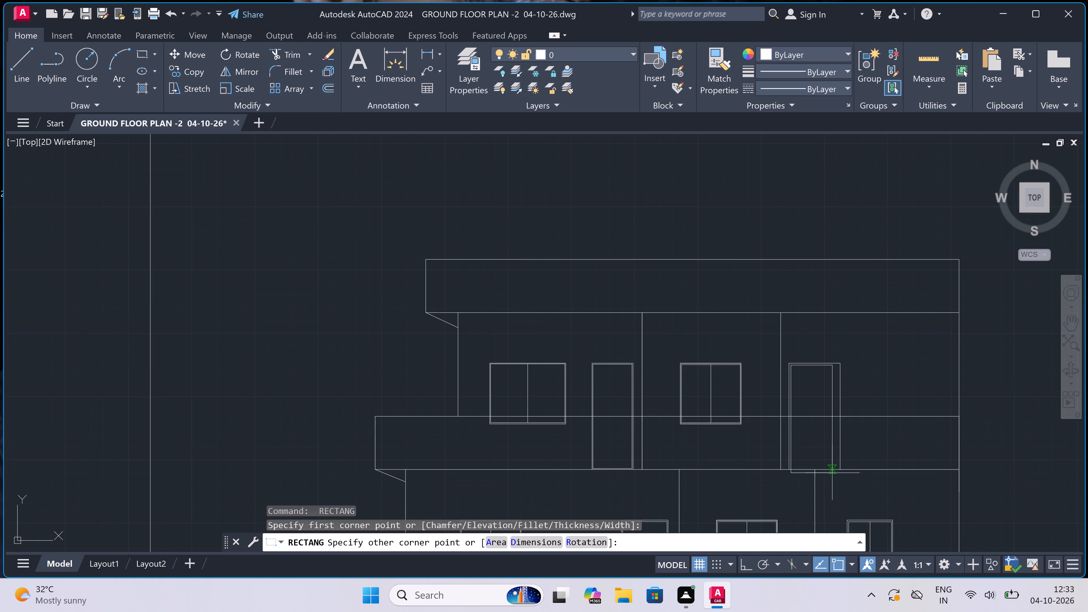
scroll(832, 472, down, 1)
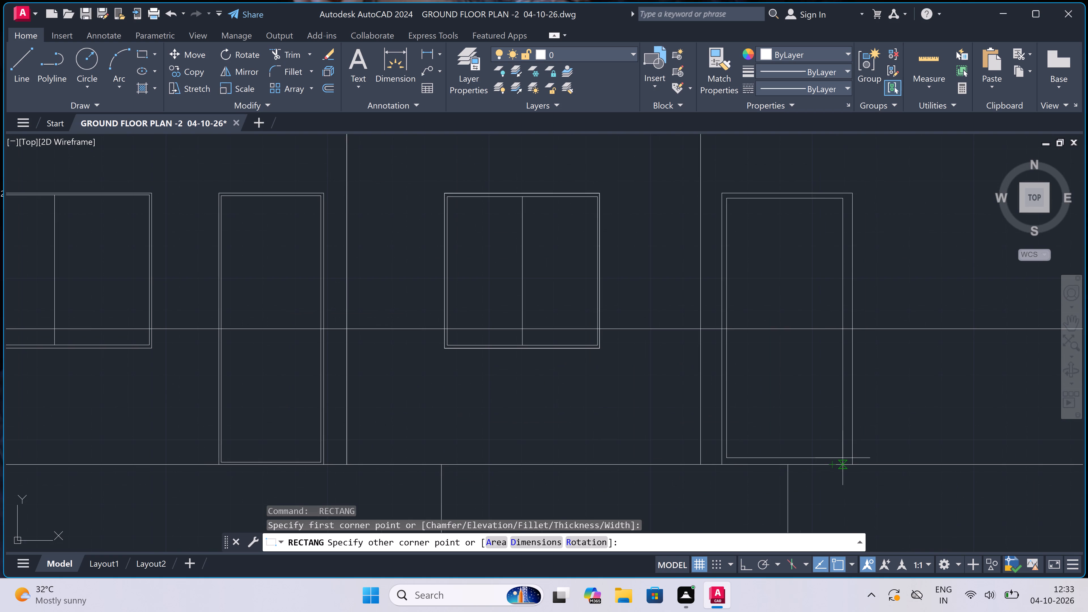
scroll(846, 457, up, 2)
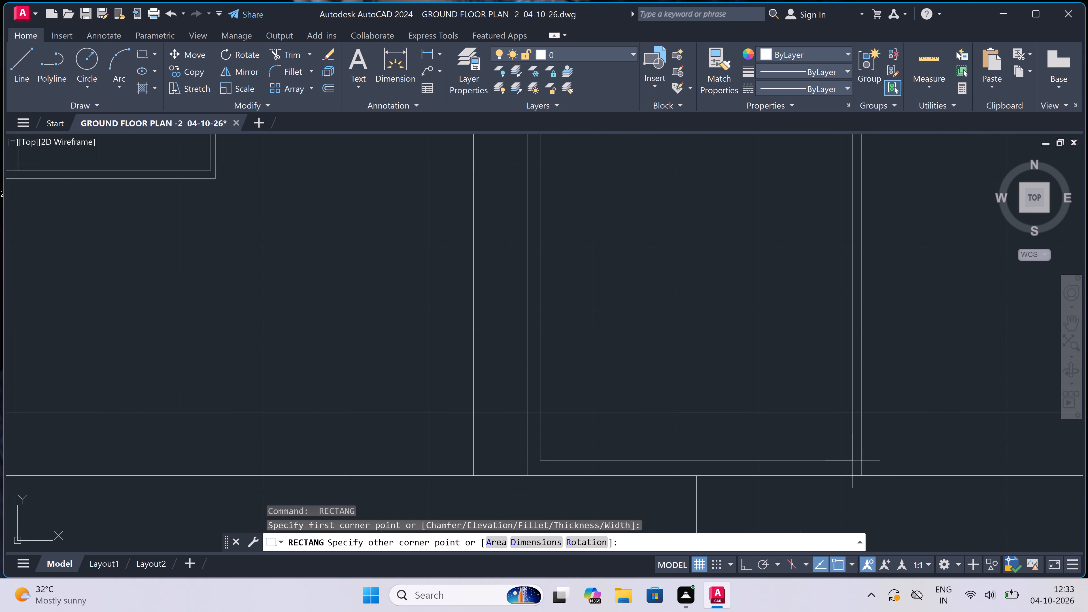
double_click(852, 460)
scroll(647, 299, down, 5)
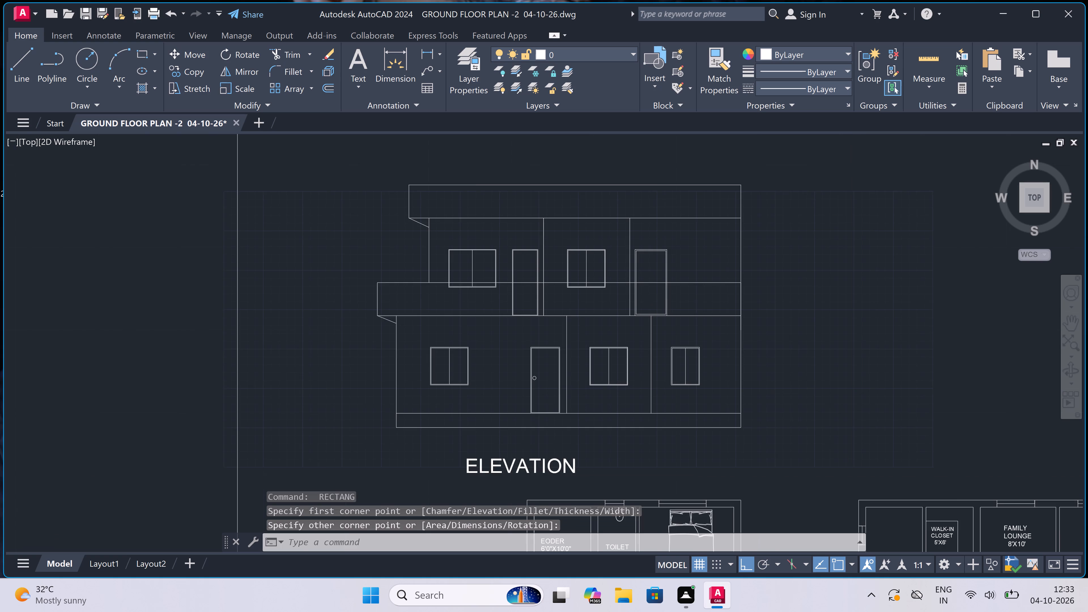
Trim the vertical lines of both upper-storey doors and the adjacent wall lines below the balcony parapet's top line with a fence.
scroll(647, 299, up, 2)
scroll(647, 299, down, 1)
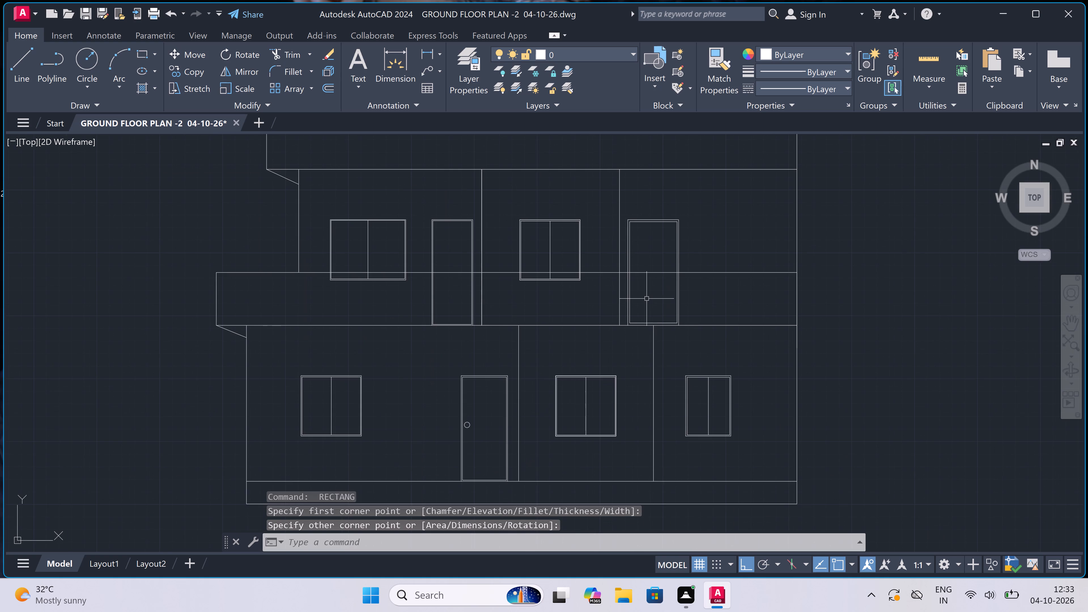
text(tr)
key(space)
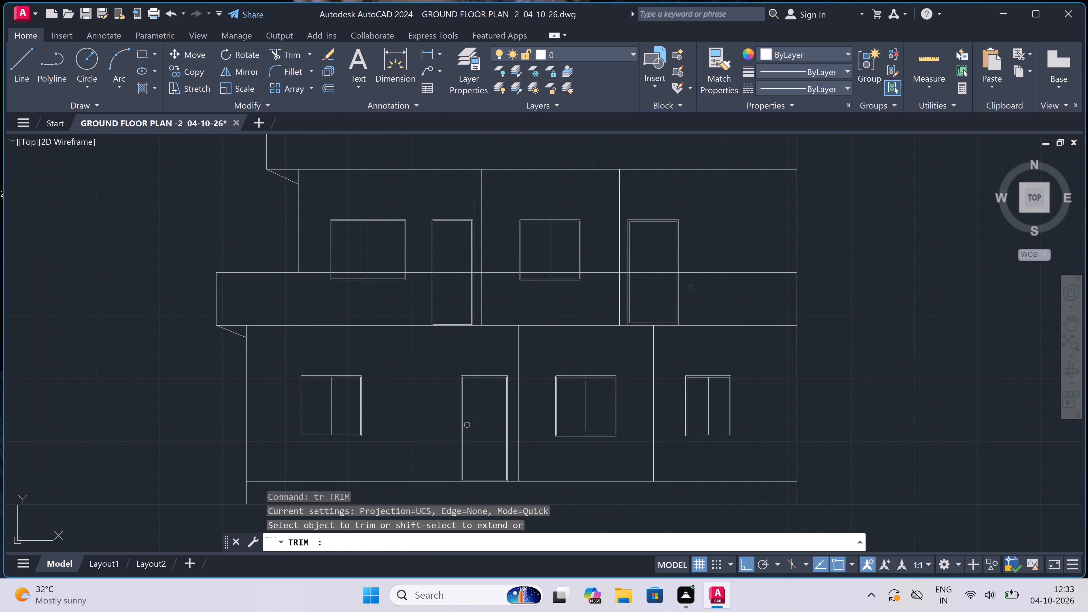
click(694, 285)
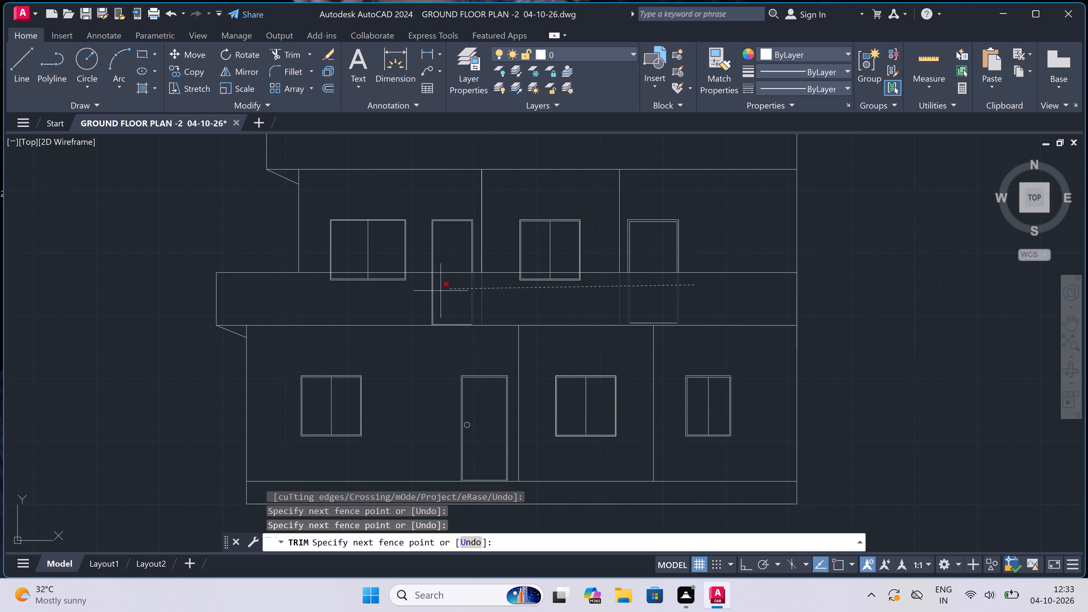
click(412, 294)
Trim the vertical frame and centre lines of the right-hand upper-storey window below the balcony parapet's top line with a fence.
scroll(552, 270, up, 3)
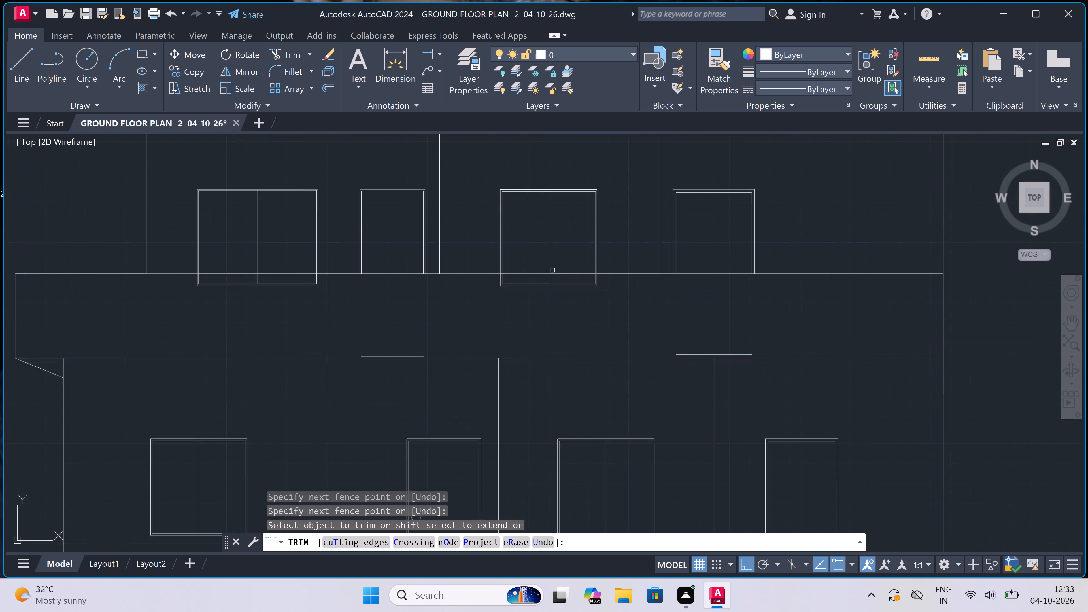
double_click(388, 287)
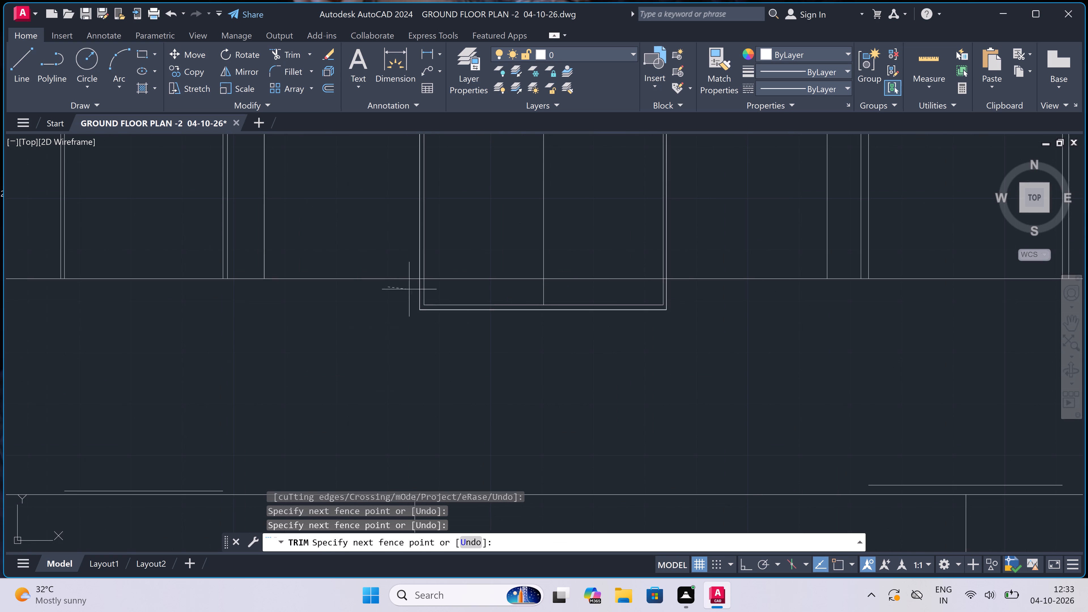
double_click(806, 288)
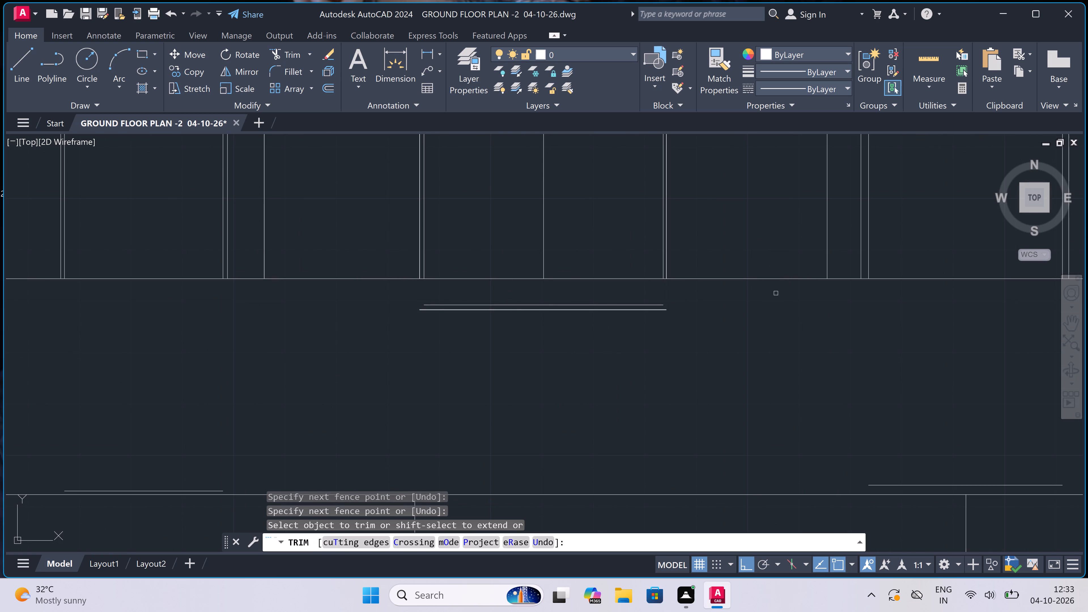
Trim away the leftover bottom lines of the right-hand upper-storey window and both upper-storey doors in the balcony parapet area.
click(587, 287)
click(578, 343)
scroll(580, 338, down, 1)
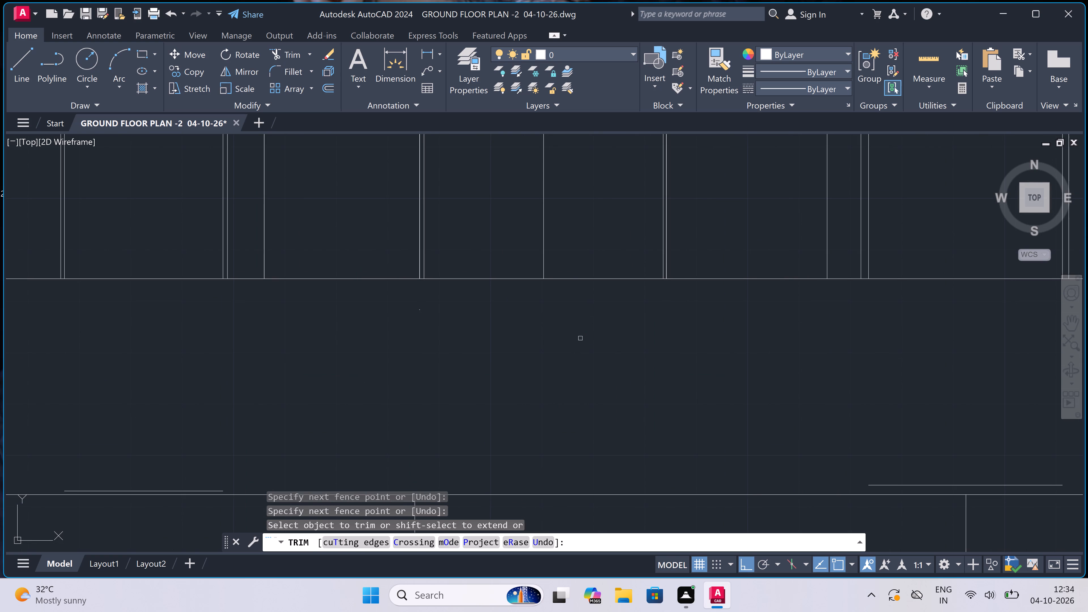
scroll(580, 338, down, 2)
scroll(676, 378, up, 2)
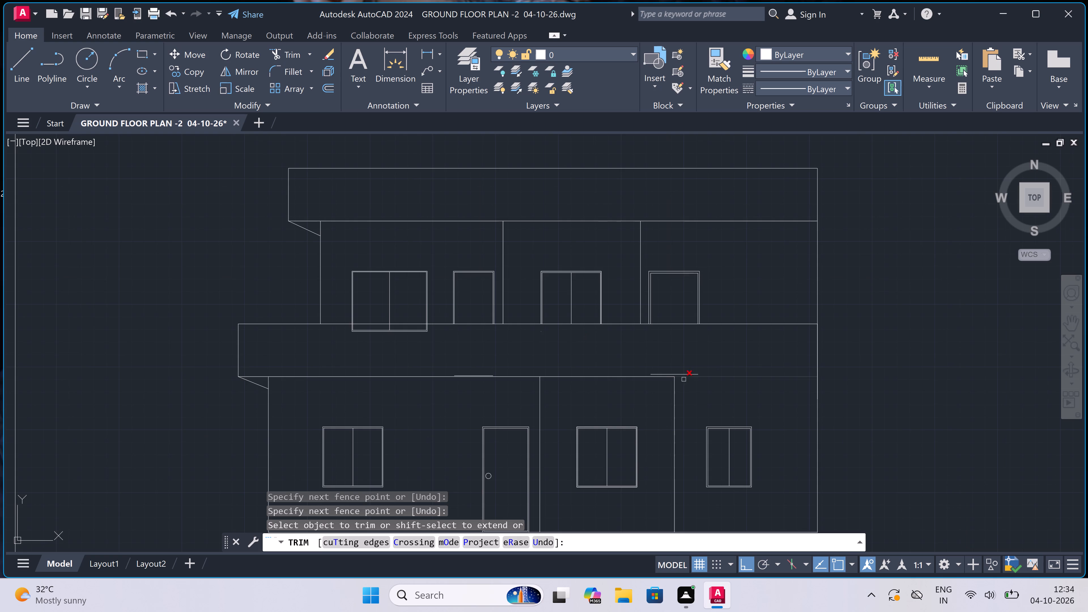
scroll(676, 378, up, 2)
click(670, 361)
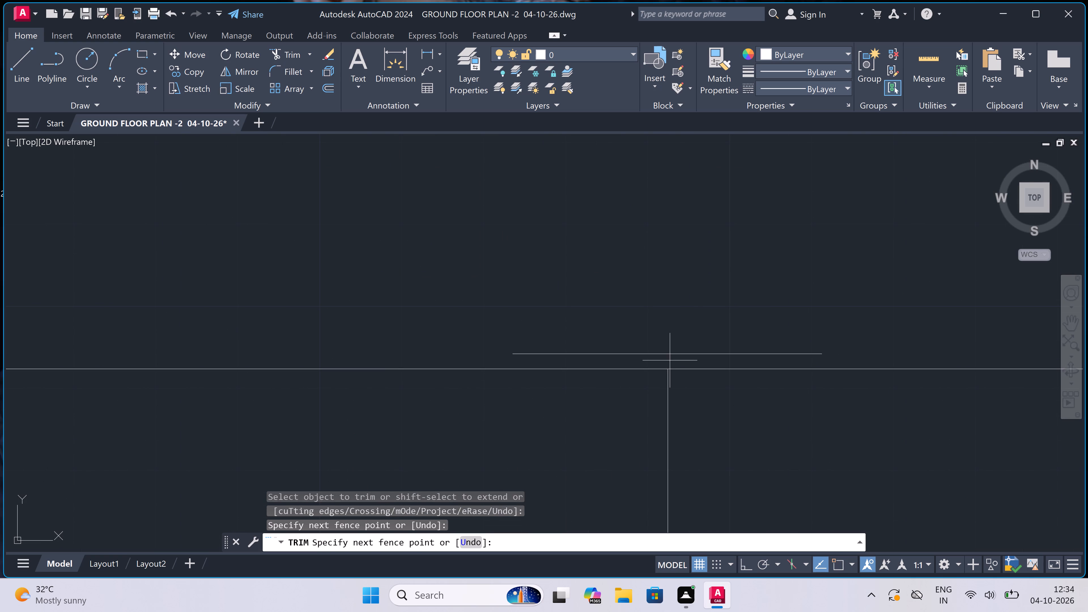
double_click(681, 305)
scroll(681, 305, down, 5)
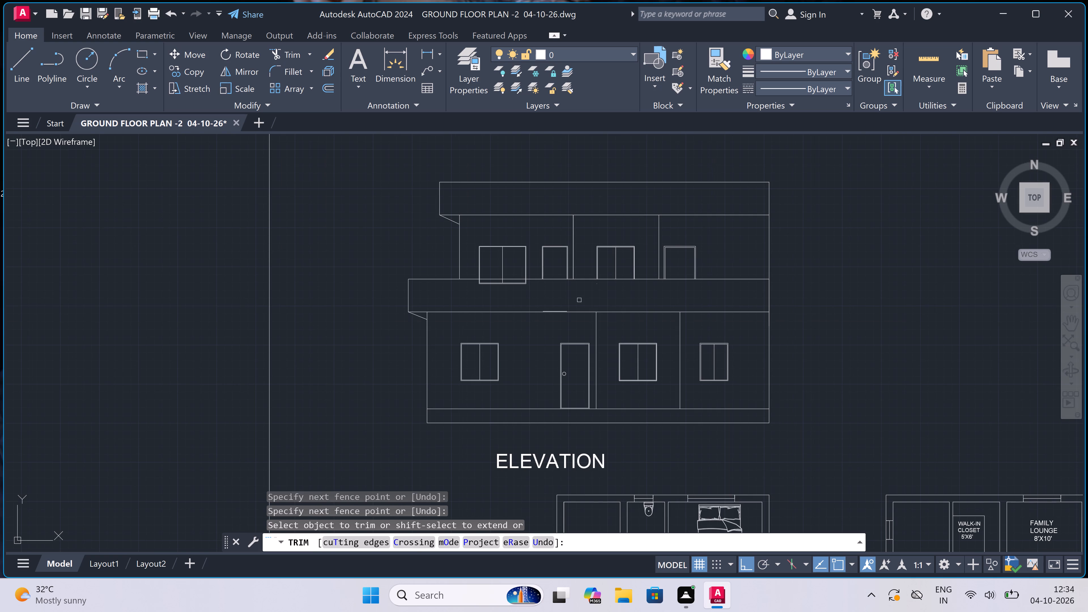
scroll(550, 317, up, 4)
scroll(555, 282, up, 2)
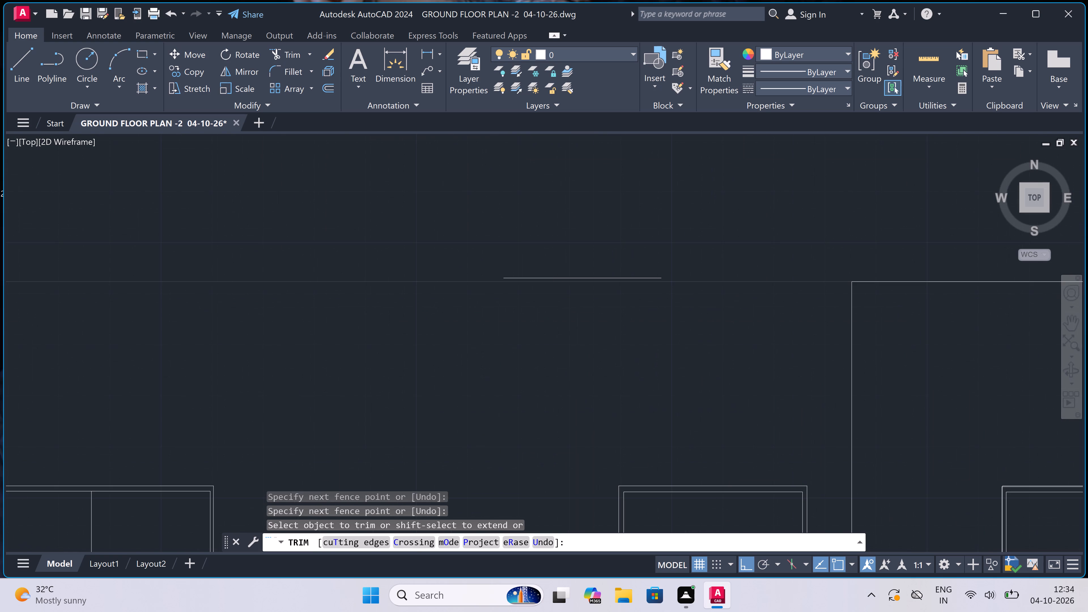
scroll(555, 282, up, 2)
click(572, 254)
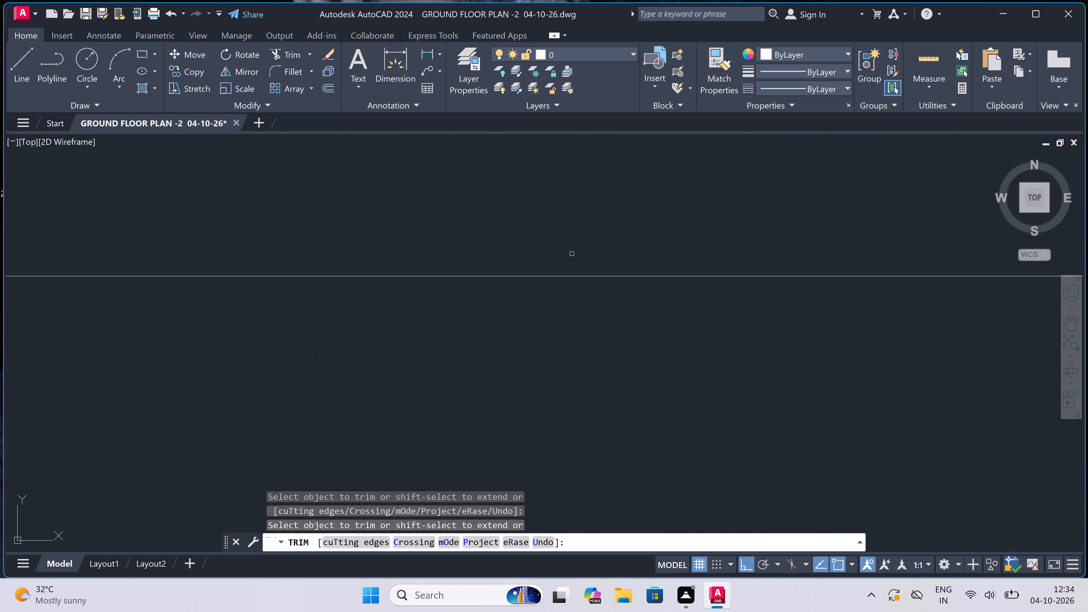
scroll(572, 254, down, 10)
Trim the leftmost upper-storey window's vertical lines below the balcony parapet's top line and remove its leftover bottom frame lines.
scroll(551, 228, up, 2)
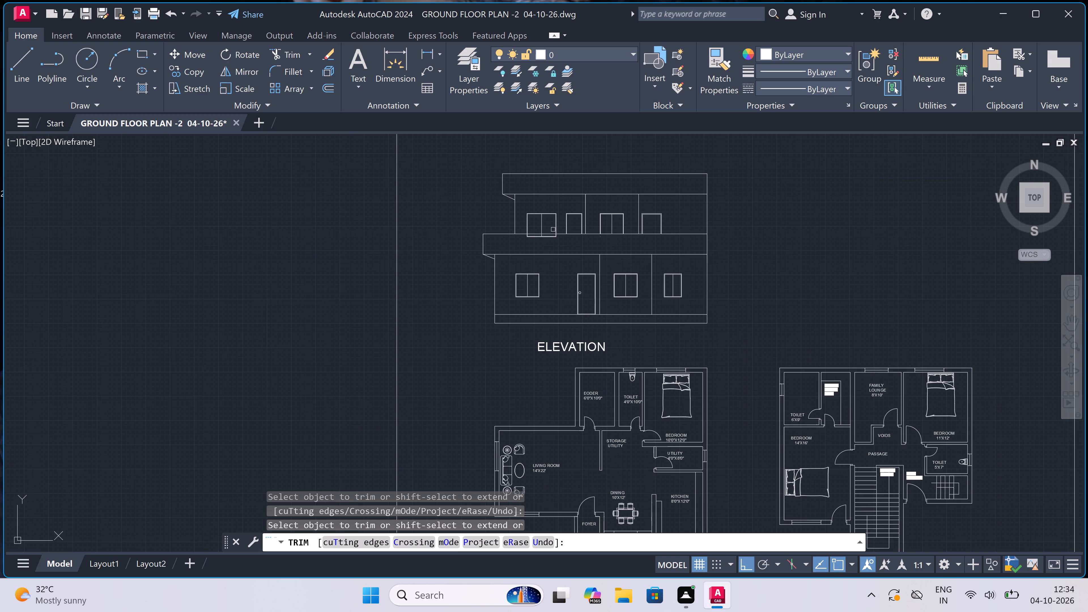
scroll(551, 228, up, 3)
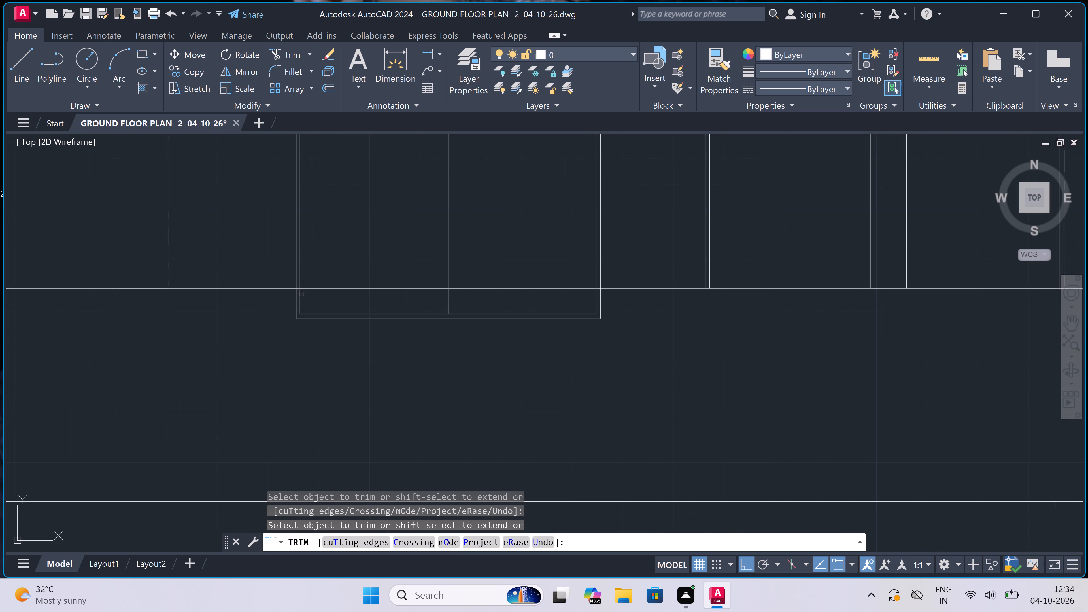
click(269, 297)
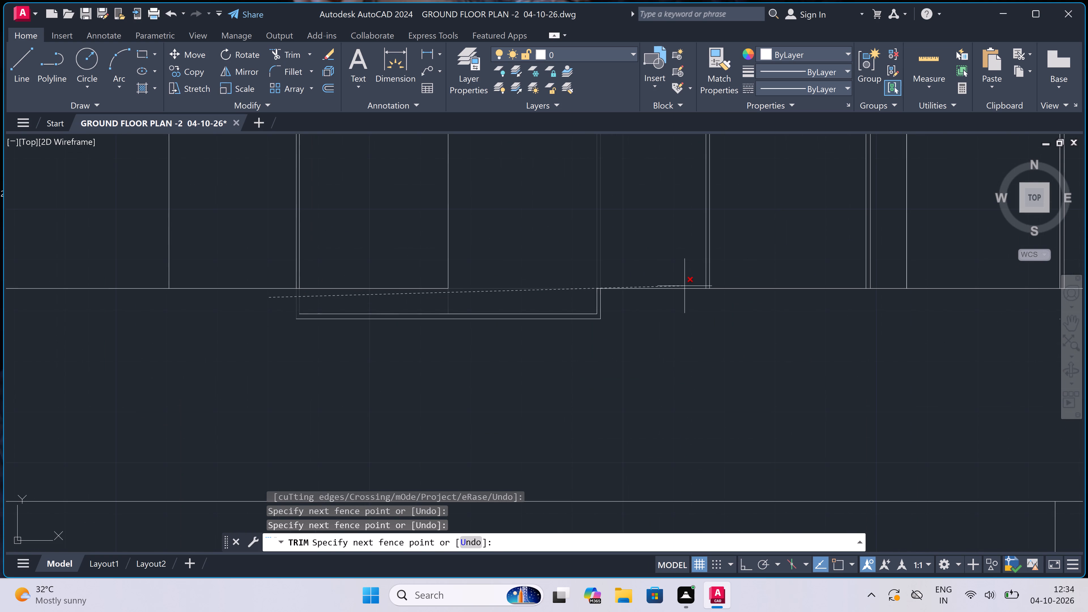
double_click(682, 319)
double_click(528, 304)
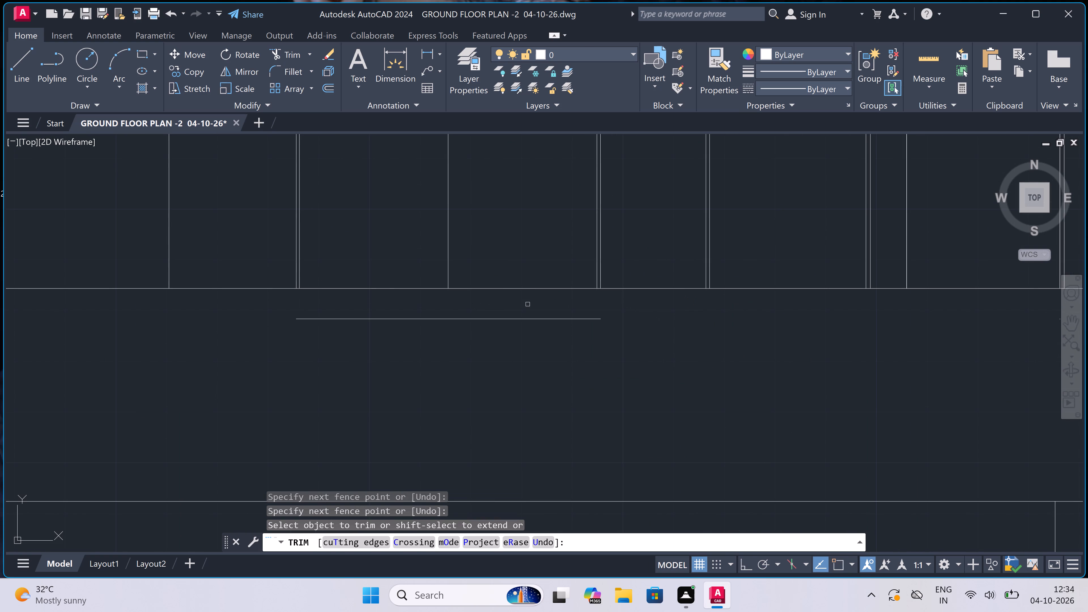
click(528, 304)
double_click(520, 355)
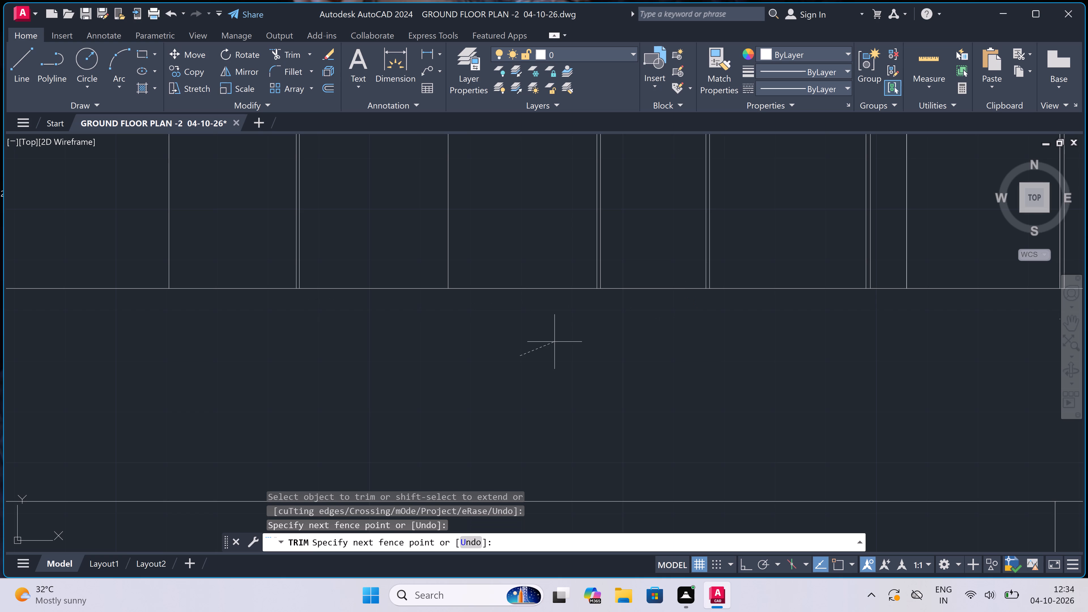
key(Escape)
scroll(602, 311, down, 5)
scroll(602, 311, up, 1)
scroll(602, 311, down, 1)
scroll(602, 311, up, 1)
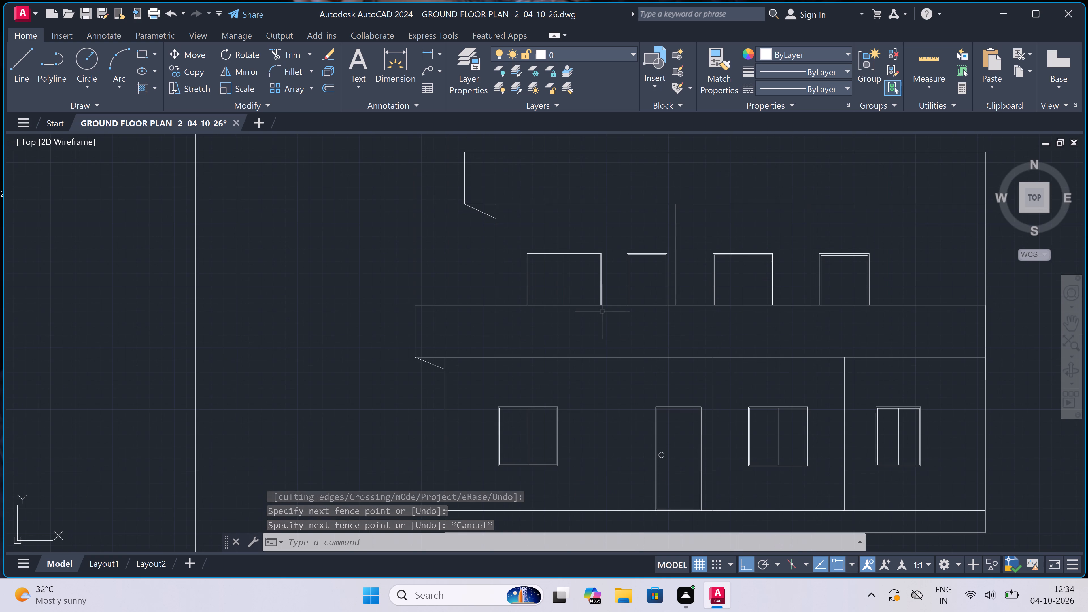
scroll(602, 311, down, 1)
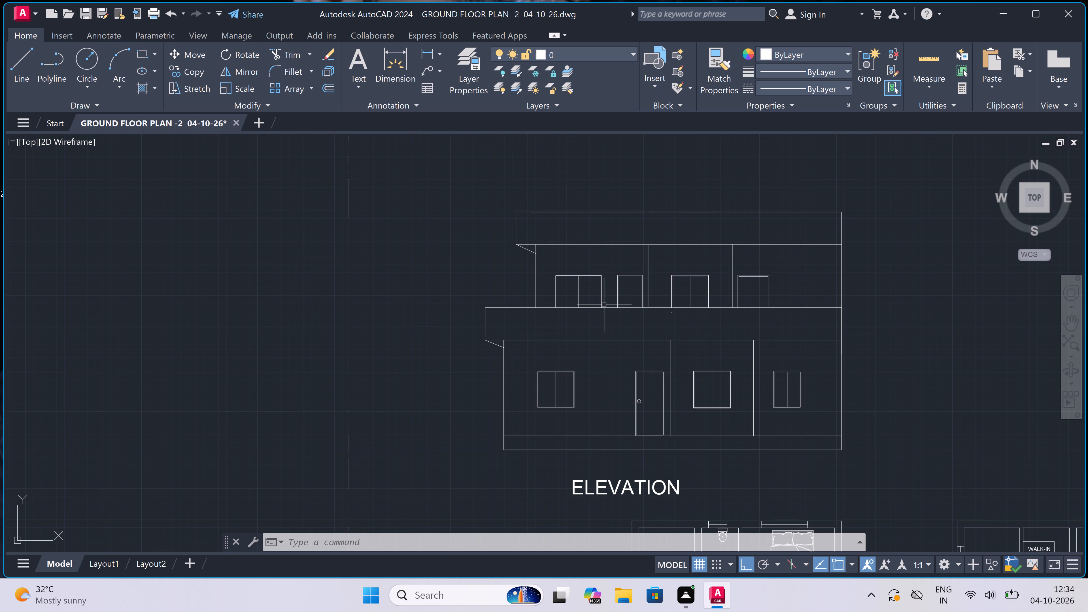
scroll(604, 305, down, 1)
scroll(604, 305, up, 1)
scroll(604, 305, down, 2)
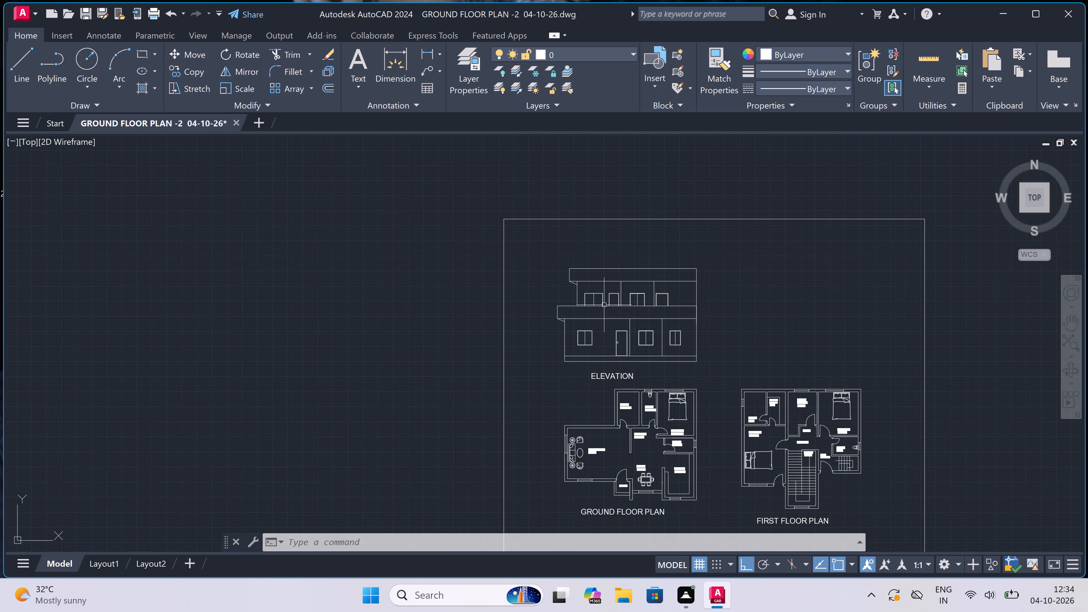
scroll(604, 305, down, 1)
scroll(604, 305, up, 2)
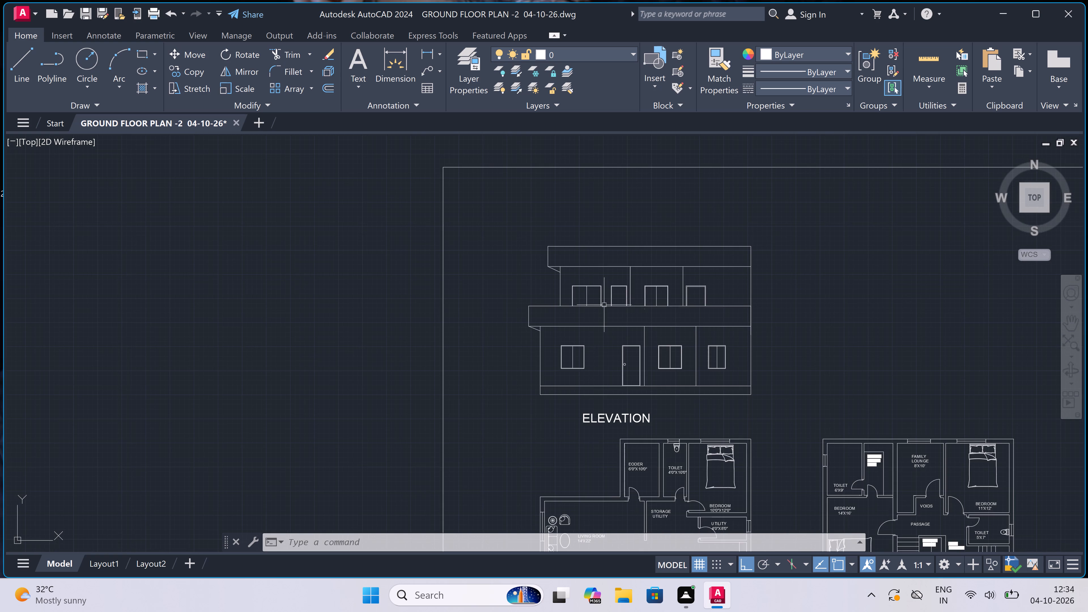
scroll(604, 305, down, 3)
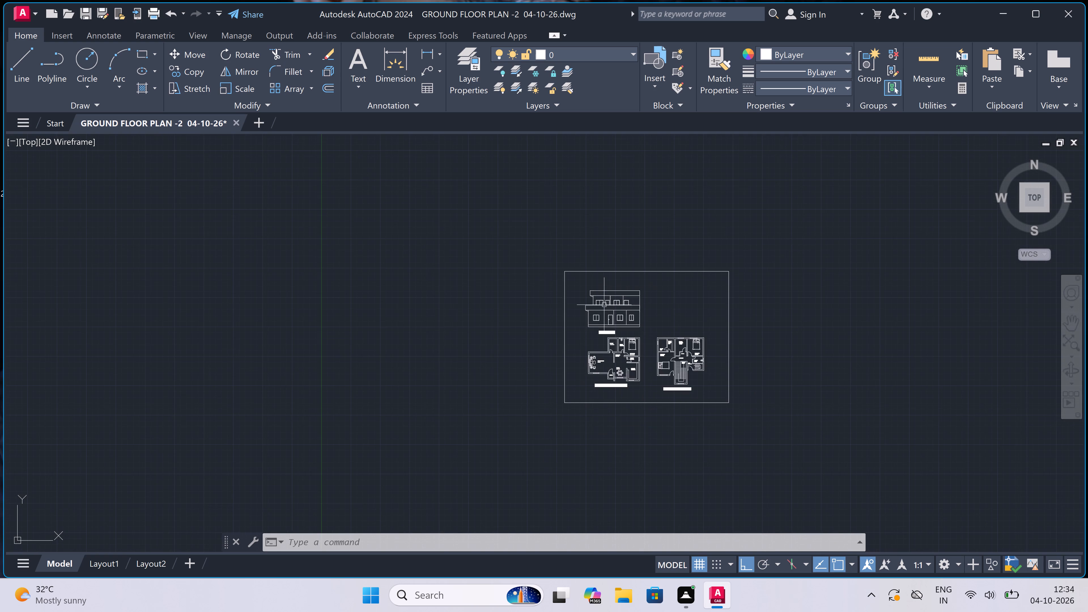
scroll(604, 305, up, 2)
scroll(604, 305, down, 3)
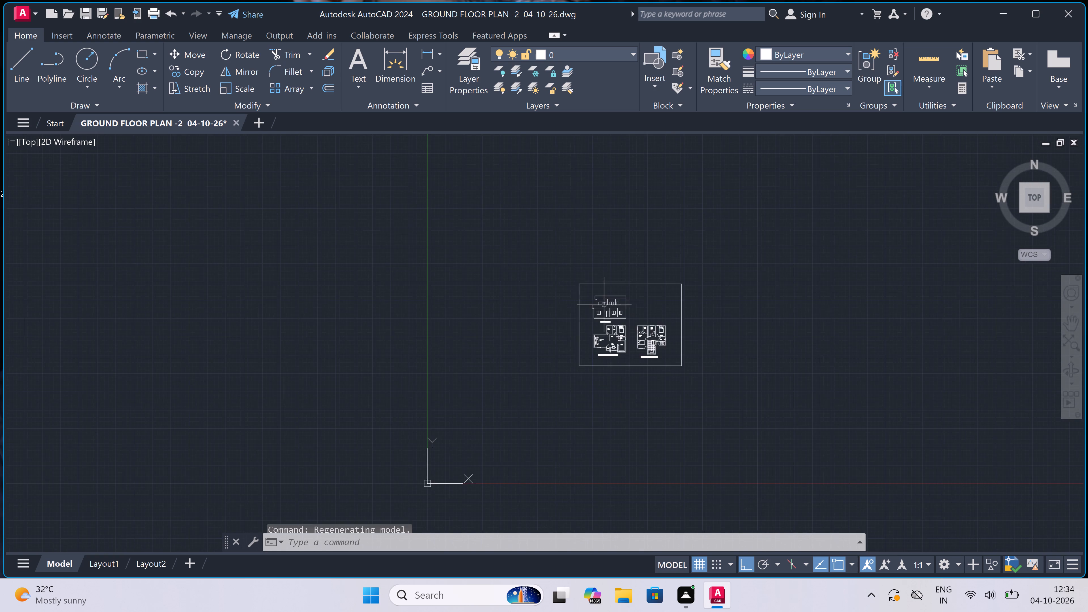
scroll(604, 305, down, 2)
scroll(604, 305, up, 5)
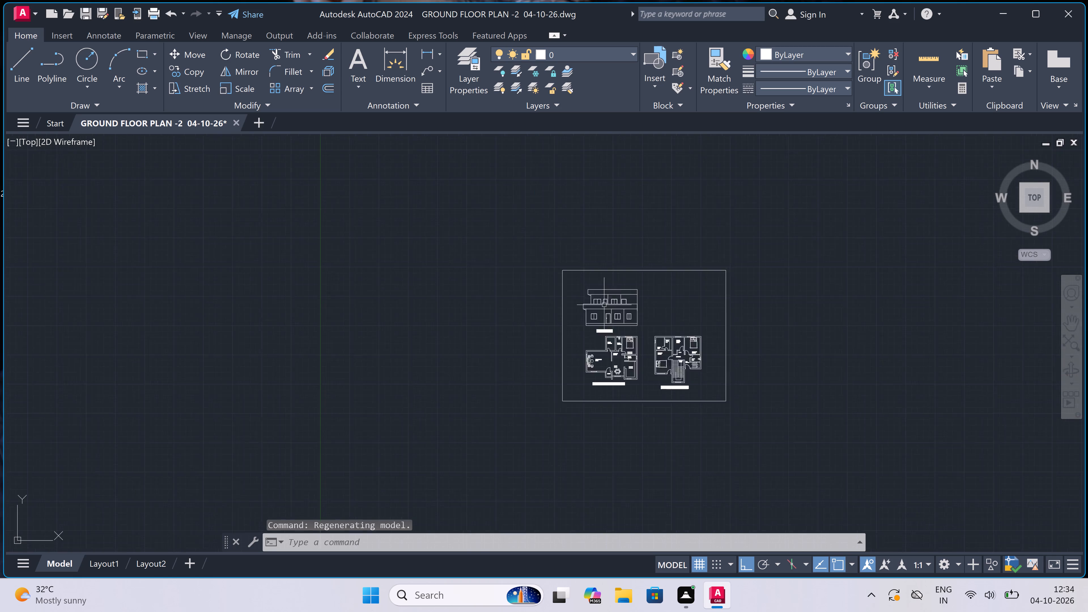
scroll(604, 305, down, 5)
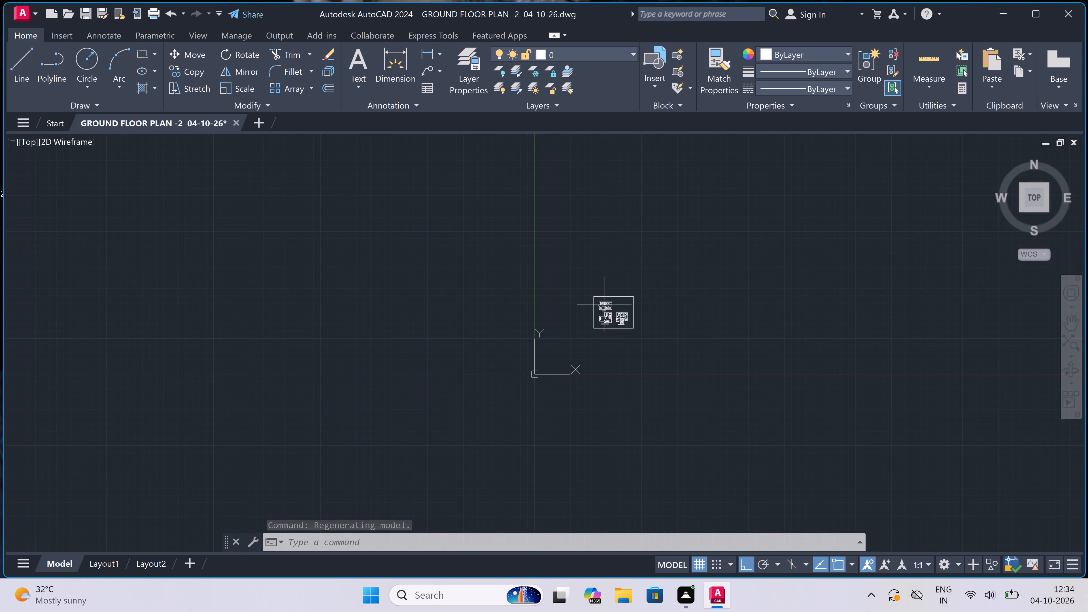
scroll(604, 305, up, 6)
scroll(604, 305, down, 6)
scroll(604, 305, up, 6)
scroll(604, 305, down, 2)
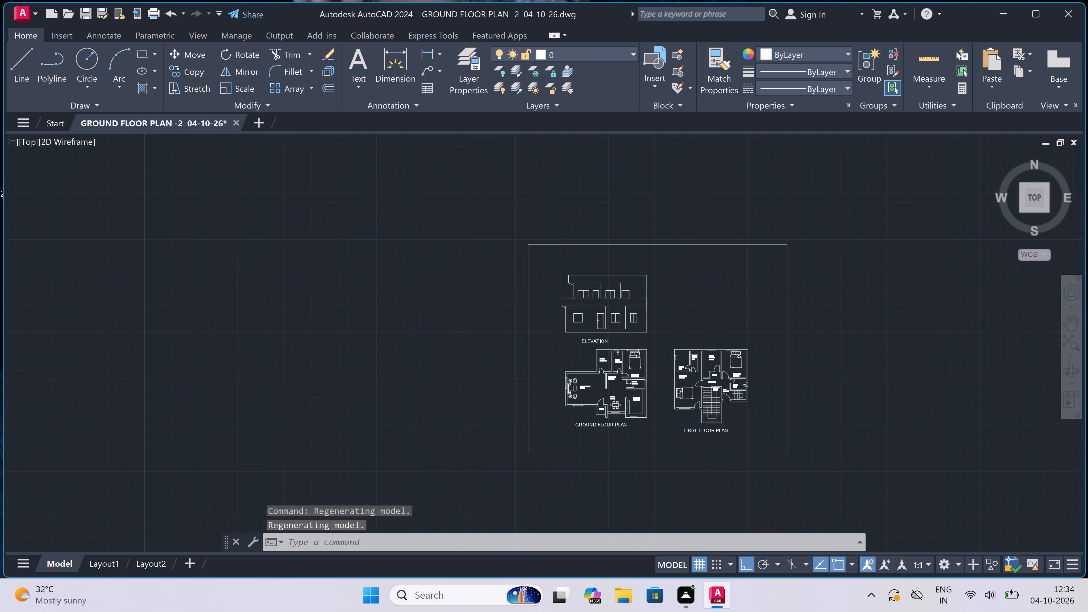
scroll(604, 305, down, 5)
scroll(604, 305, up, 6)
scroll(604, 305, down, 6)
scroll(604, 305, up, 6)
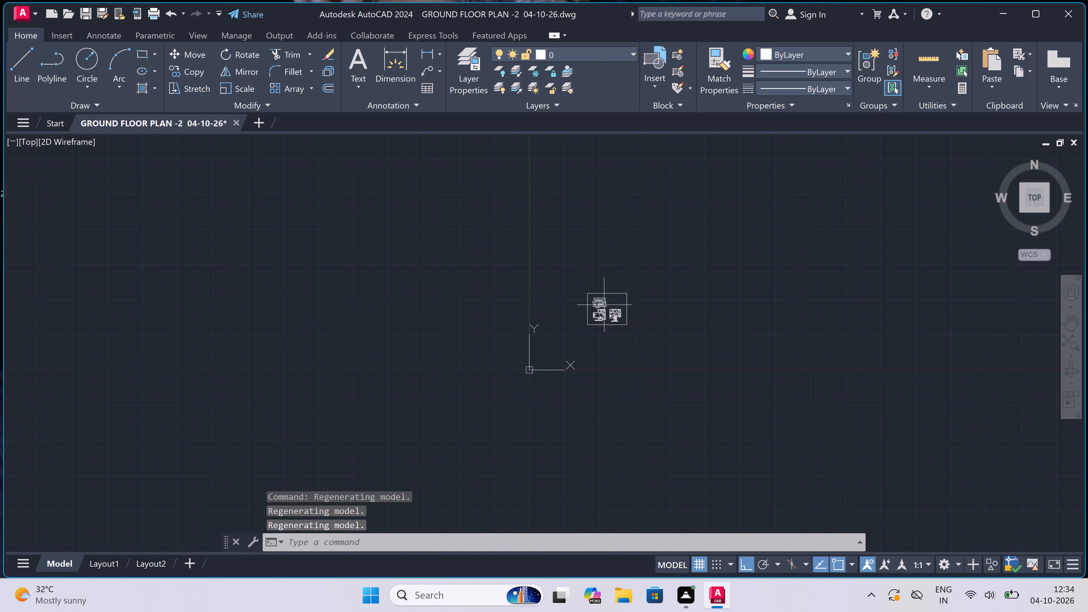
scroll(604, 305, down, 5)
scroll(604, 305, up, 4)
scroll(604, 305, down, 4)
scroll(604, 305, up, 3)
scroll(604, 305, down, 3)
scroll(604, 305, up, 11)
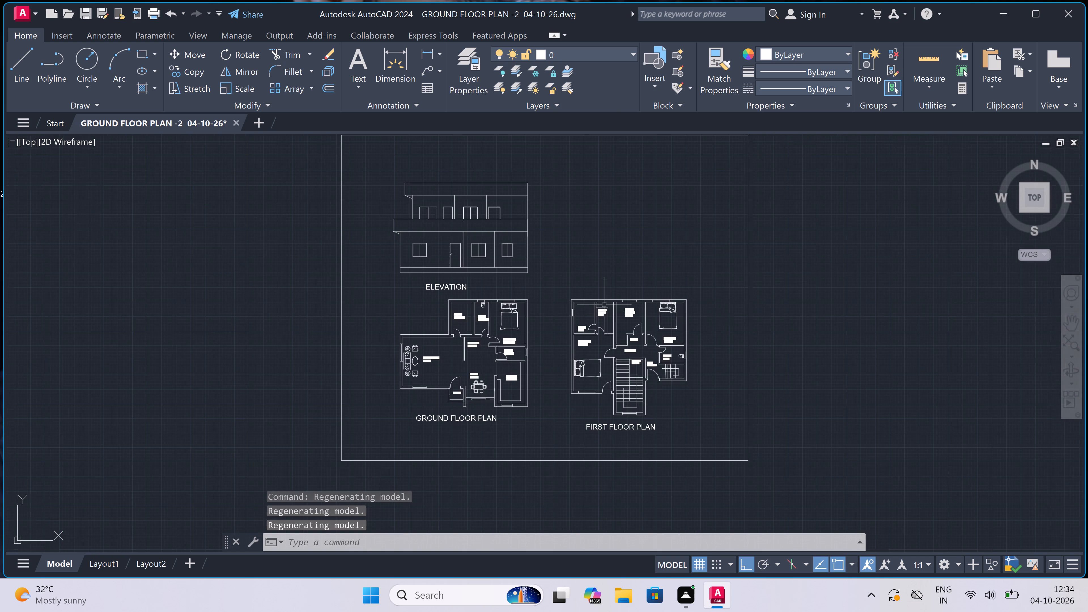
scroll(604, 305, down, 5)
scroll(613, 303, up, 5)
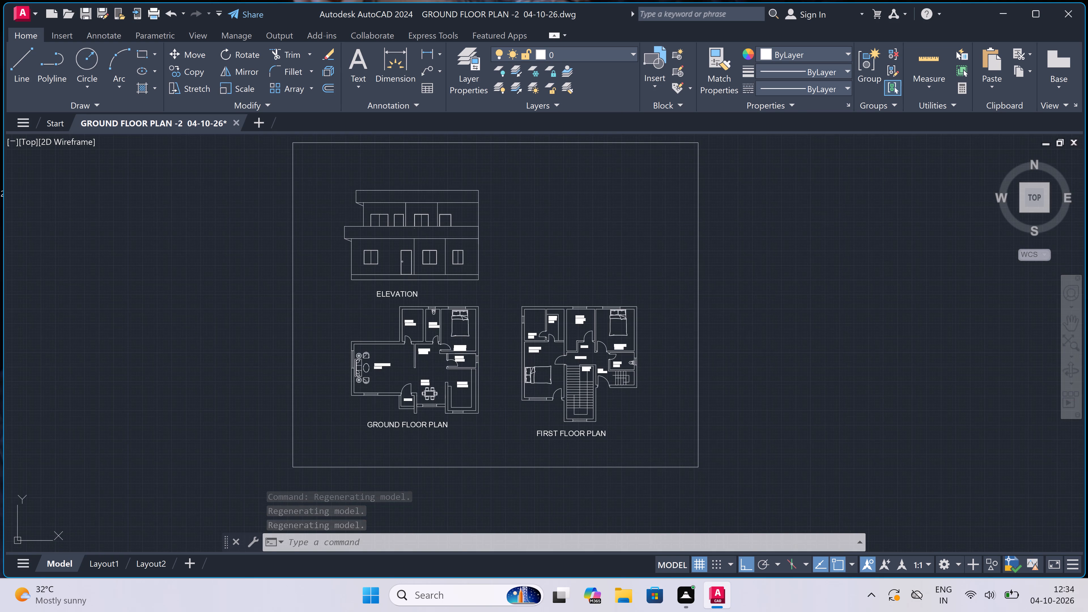
Copy the WC fixture from the ground floor's 4'0"X10'0" toilet, taking the base point at its back edge by the wall.
scroll(366, 386, up, 3)
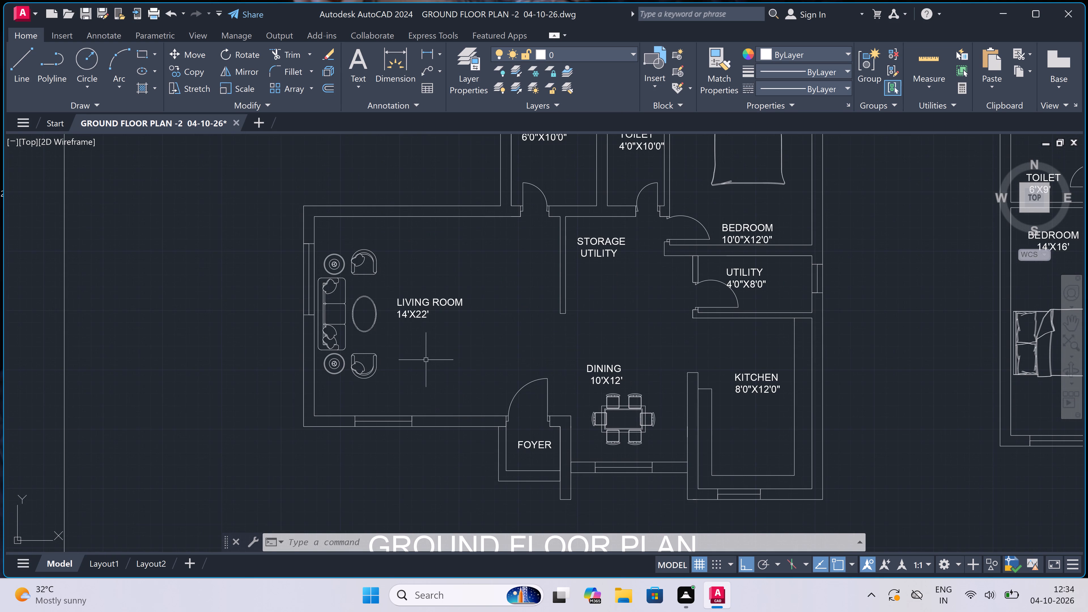
scroll(504, 343, down, 2)
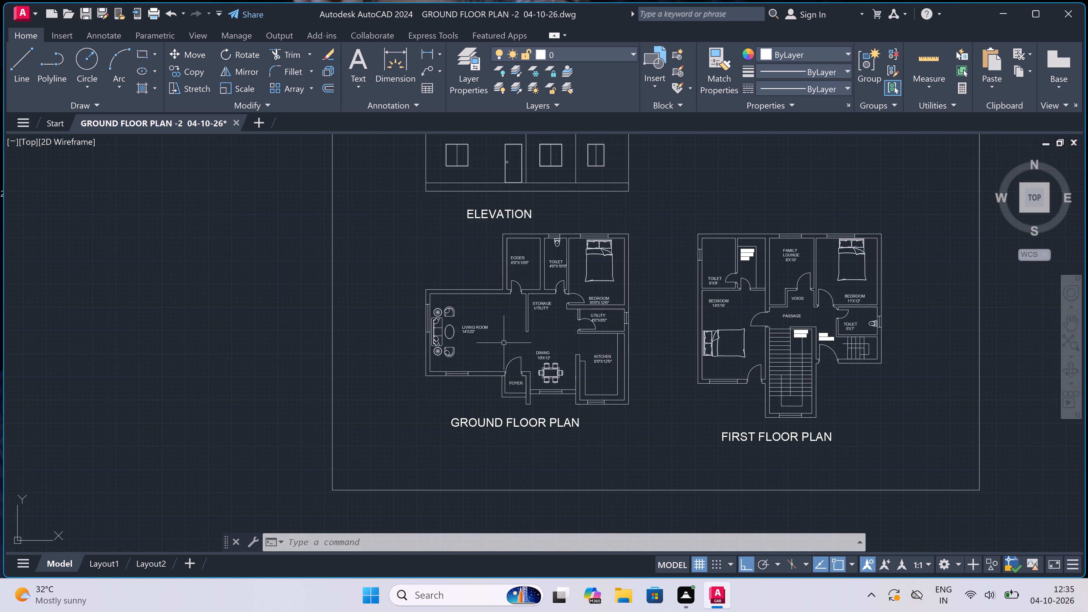
scroll(504, 343, down, 2)
scroll(665, 319, up, 1)
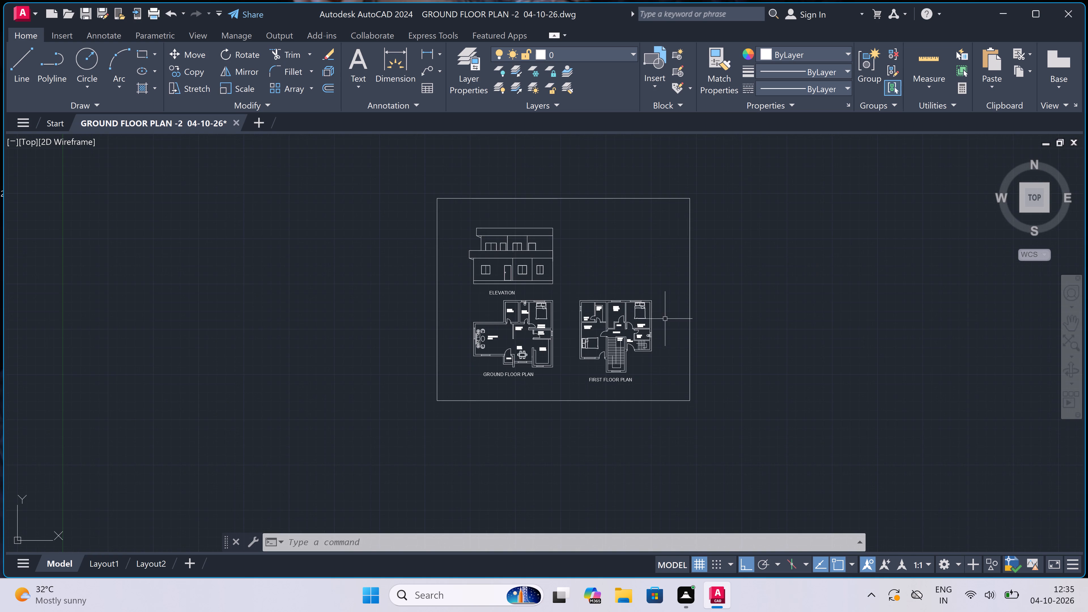
scroll(555, 318, up, 4)
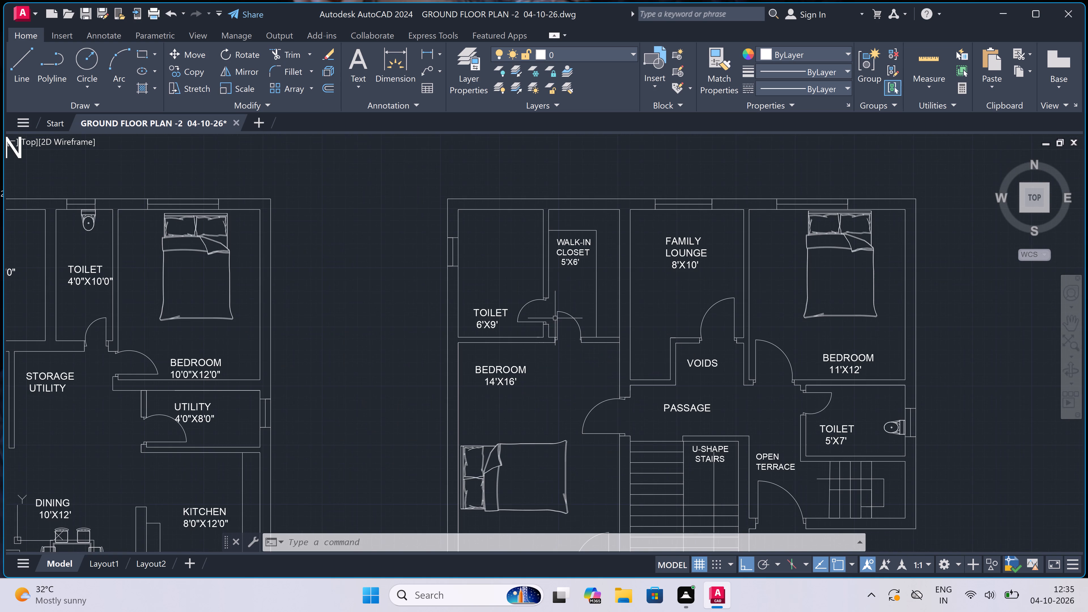
scroll(555, 318, down, 1)
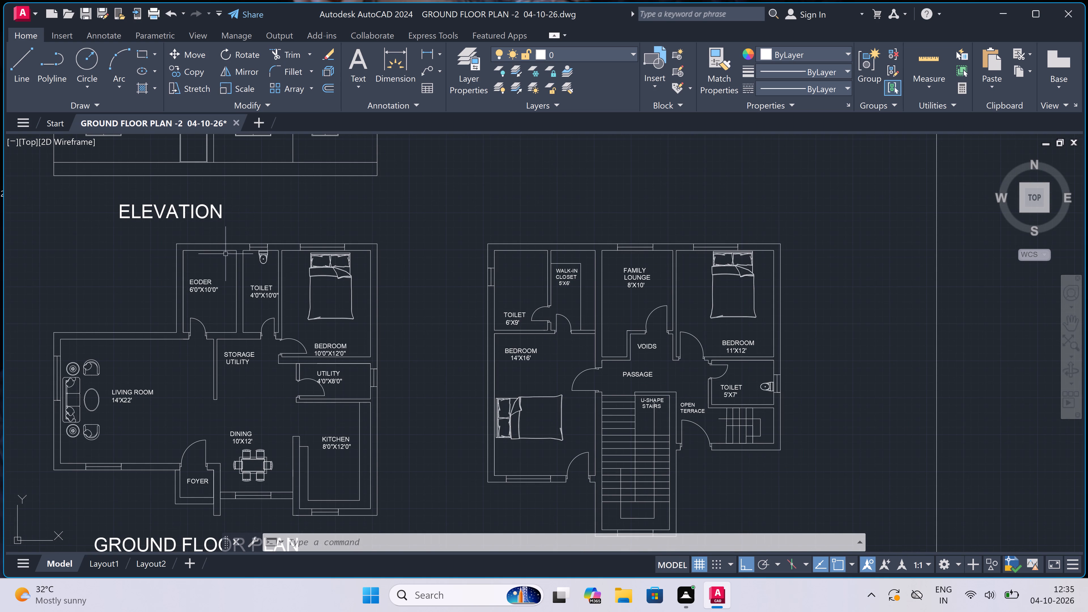
click(264, 258)
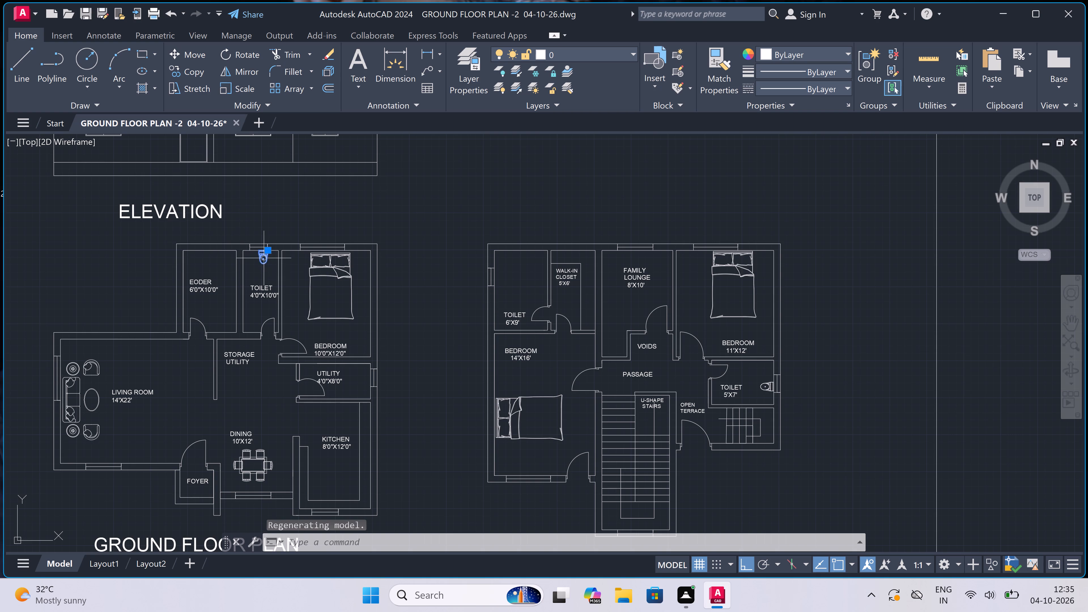
click(196, 73)
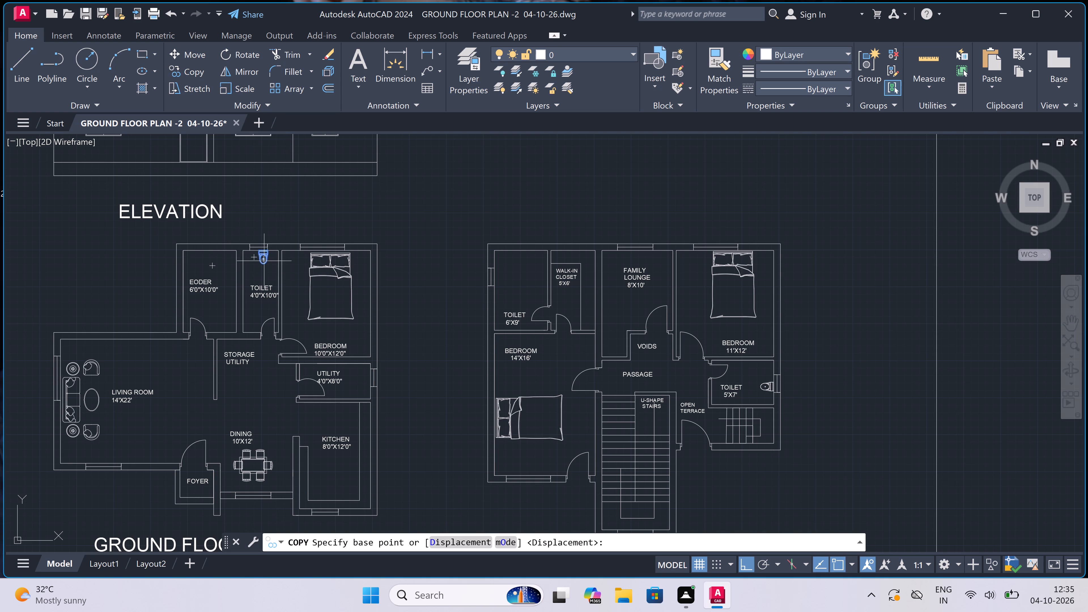
double_click(267, 252)
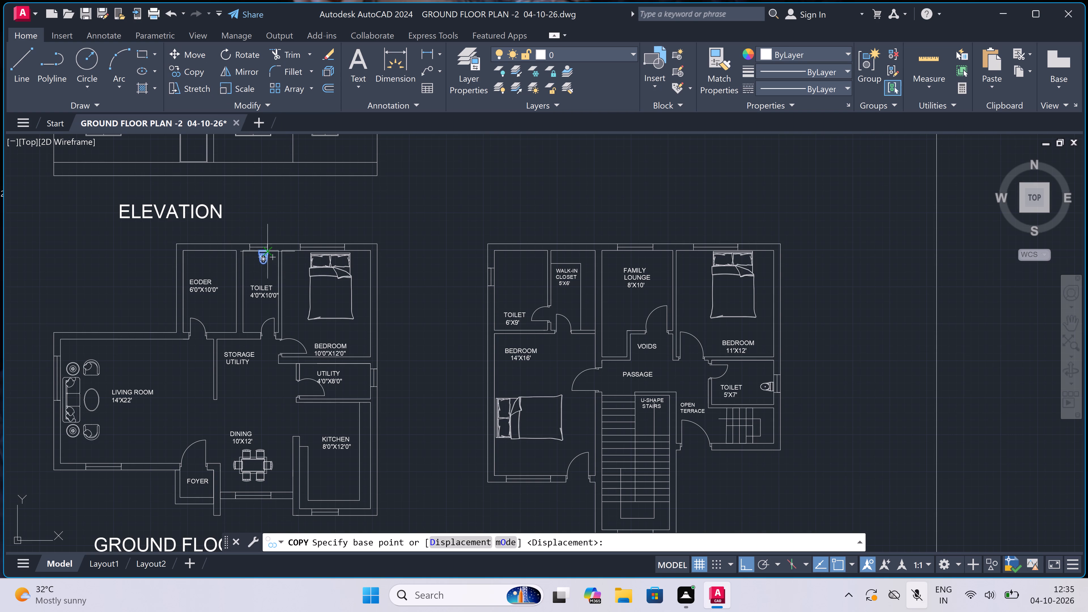
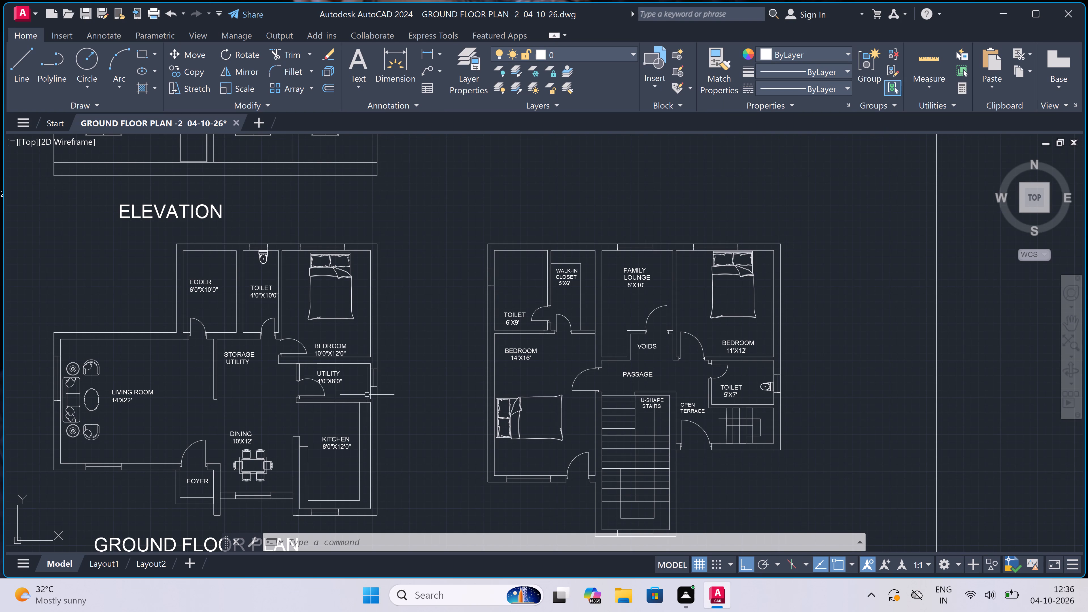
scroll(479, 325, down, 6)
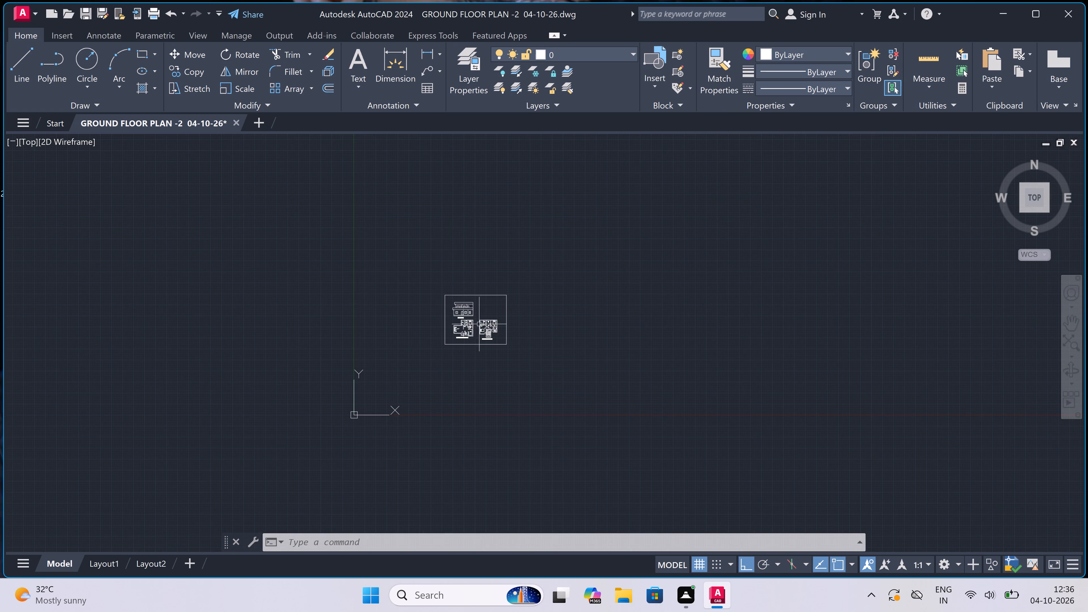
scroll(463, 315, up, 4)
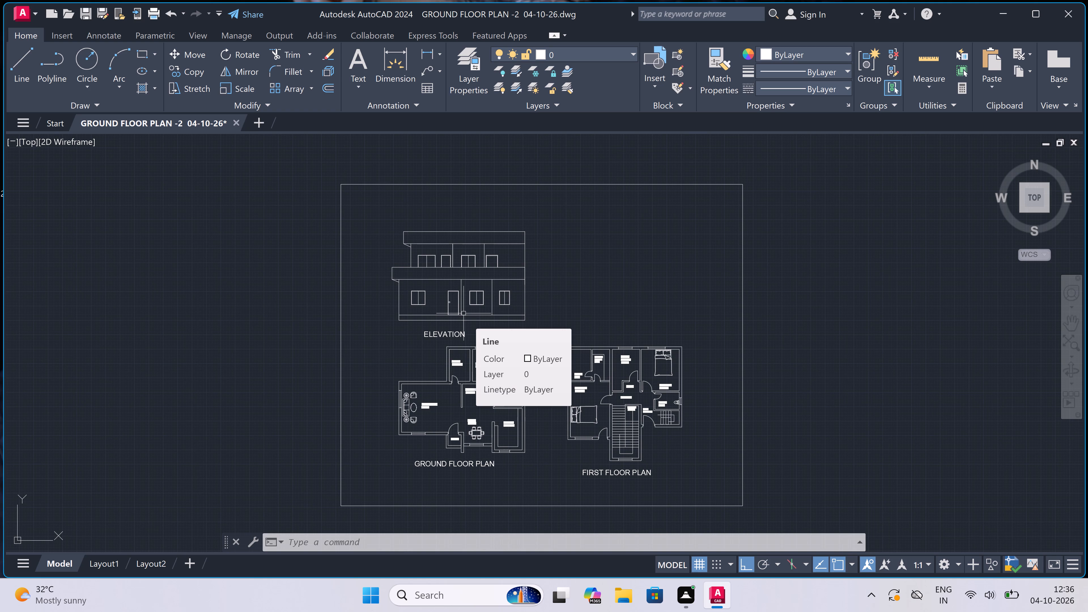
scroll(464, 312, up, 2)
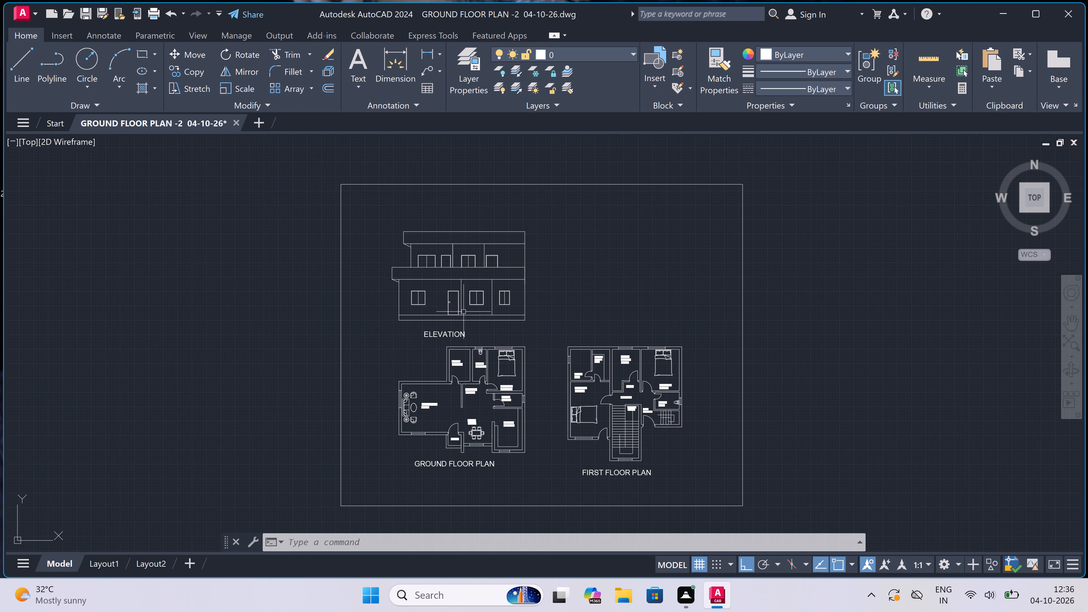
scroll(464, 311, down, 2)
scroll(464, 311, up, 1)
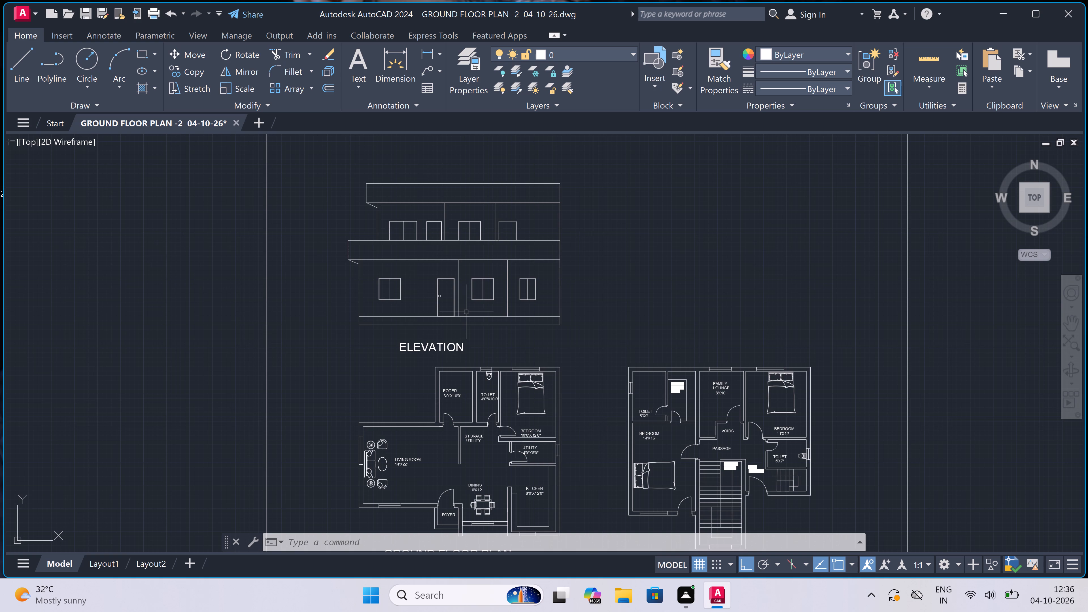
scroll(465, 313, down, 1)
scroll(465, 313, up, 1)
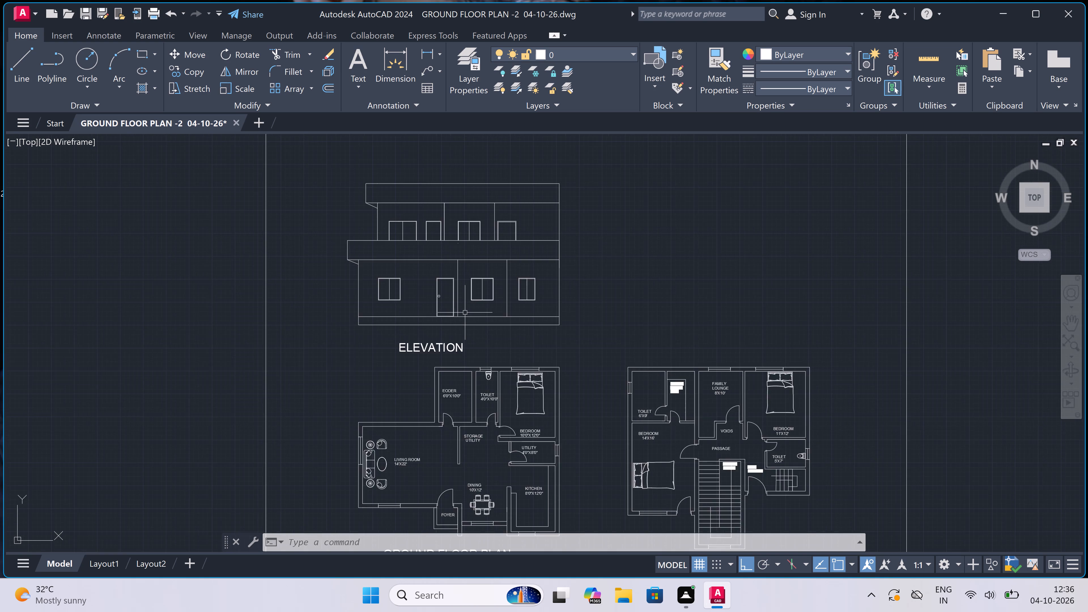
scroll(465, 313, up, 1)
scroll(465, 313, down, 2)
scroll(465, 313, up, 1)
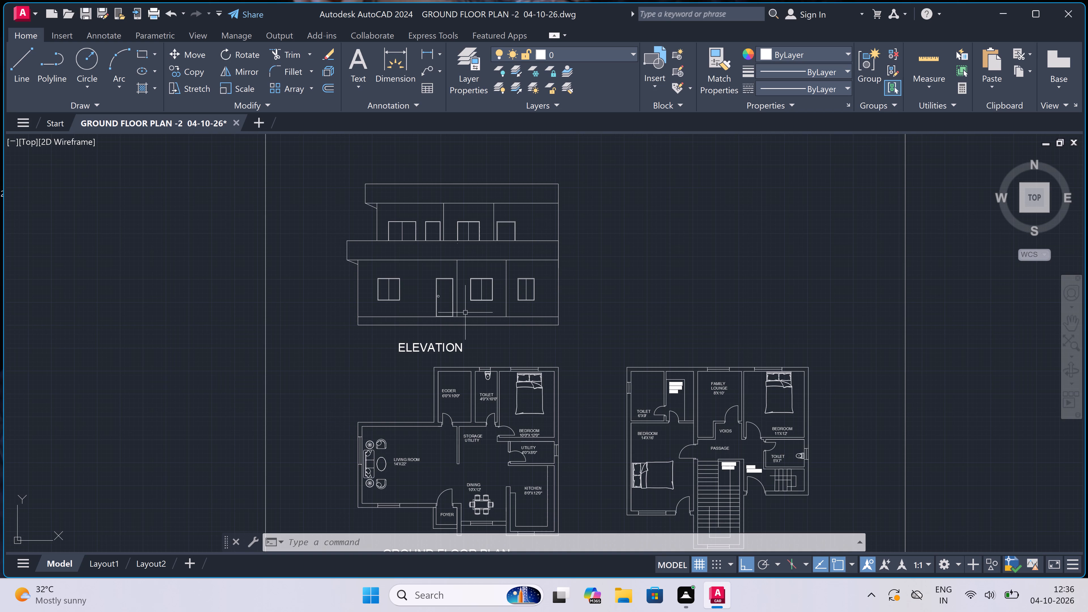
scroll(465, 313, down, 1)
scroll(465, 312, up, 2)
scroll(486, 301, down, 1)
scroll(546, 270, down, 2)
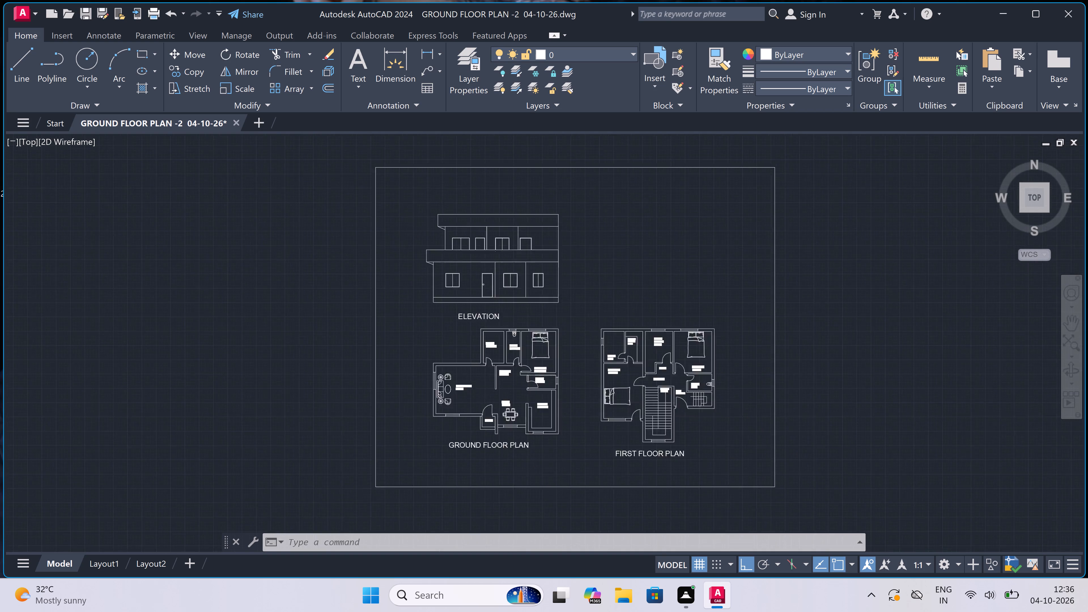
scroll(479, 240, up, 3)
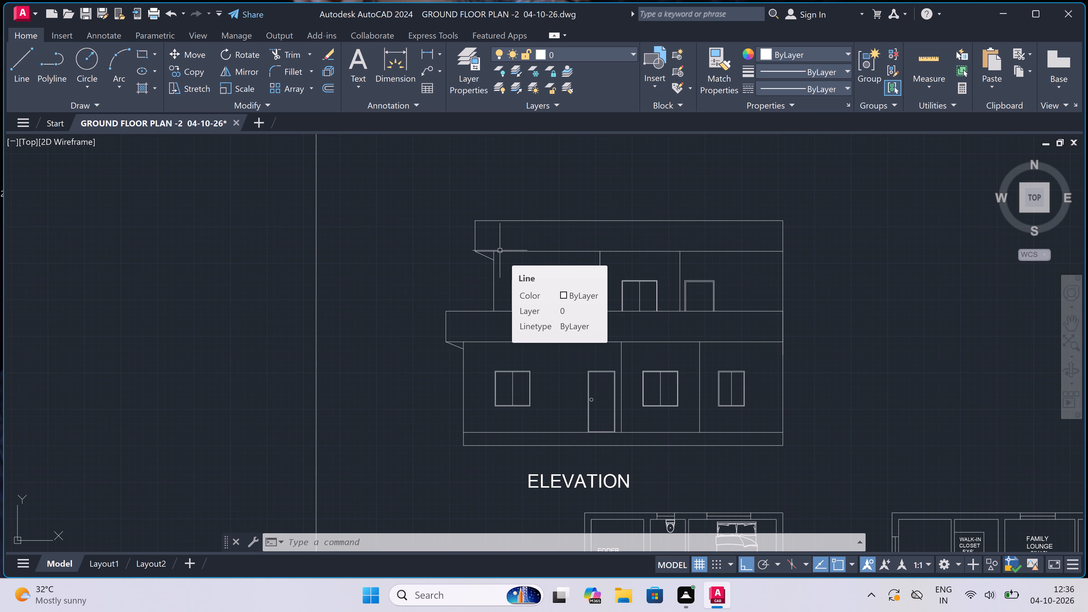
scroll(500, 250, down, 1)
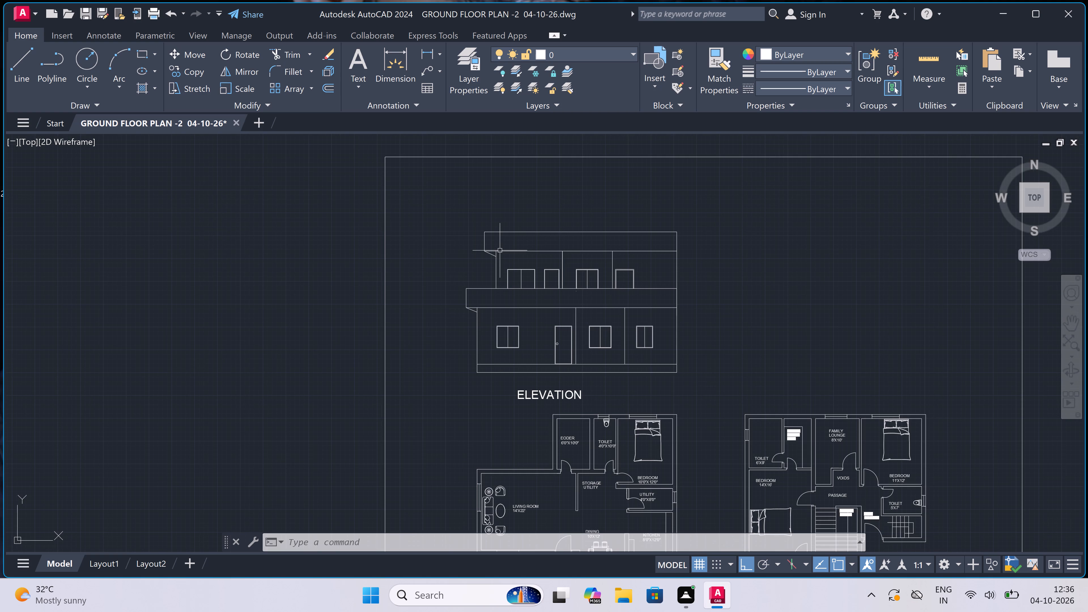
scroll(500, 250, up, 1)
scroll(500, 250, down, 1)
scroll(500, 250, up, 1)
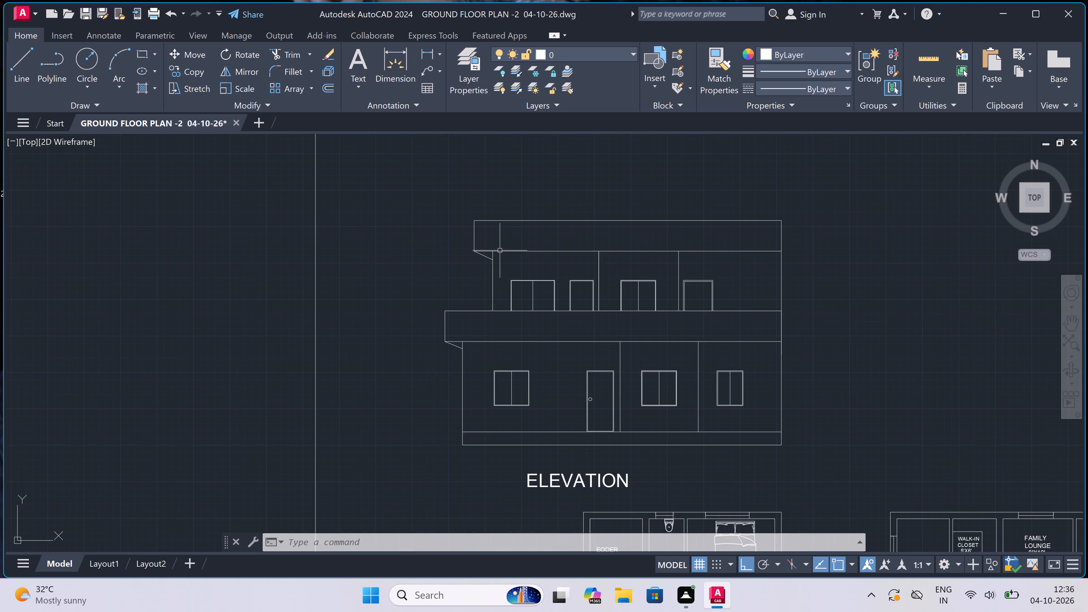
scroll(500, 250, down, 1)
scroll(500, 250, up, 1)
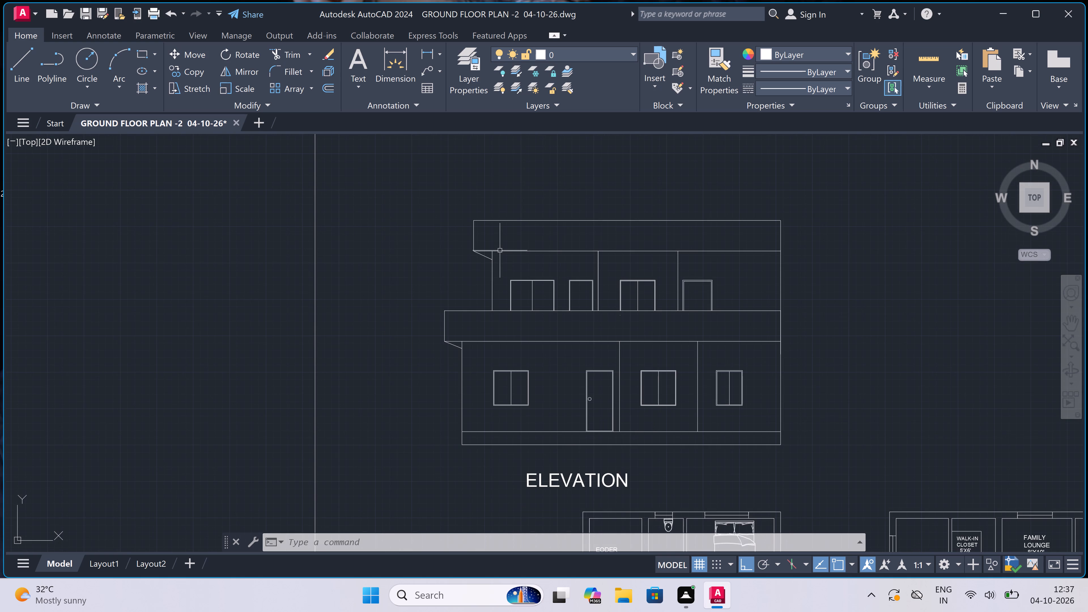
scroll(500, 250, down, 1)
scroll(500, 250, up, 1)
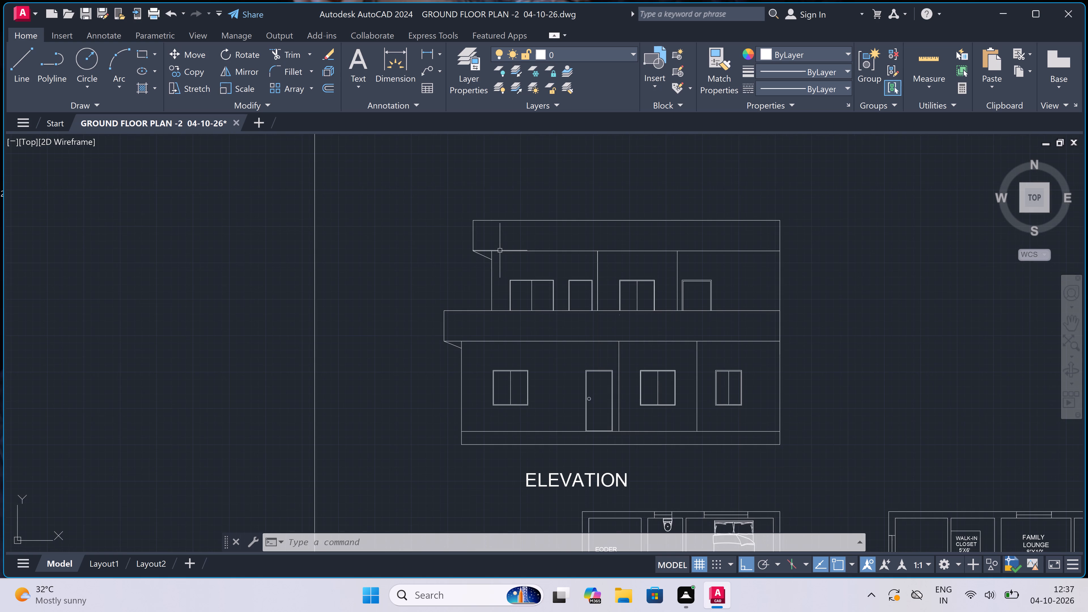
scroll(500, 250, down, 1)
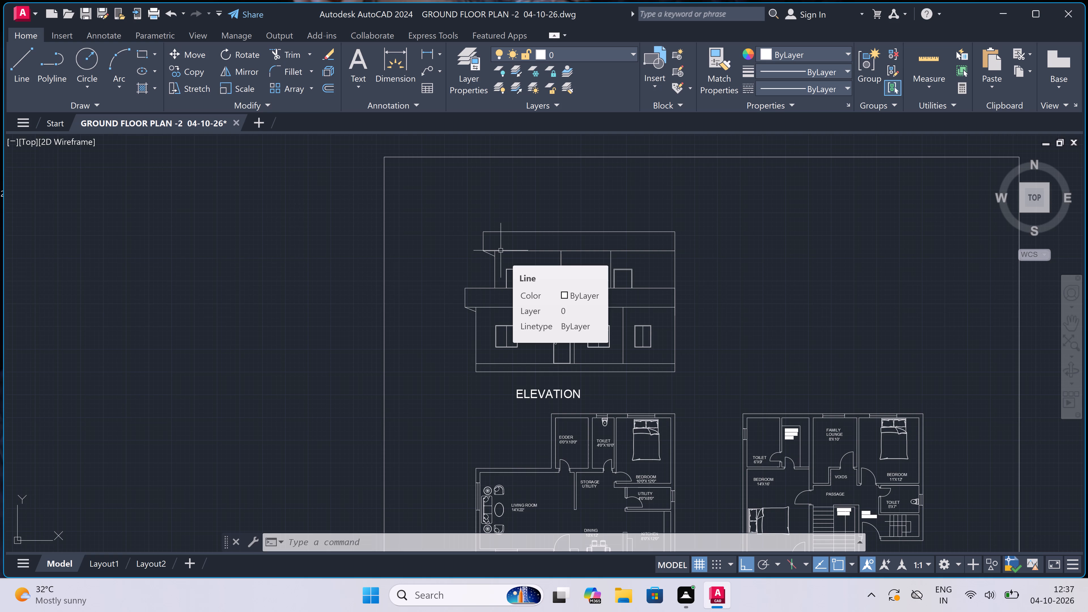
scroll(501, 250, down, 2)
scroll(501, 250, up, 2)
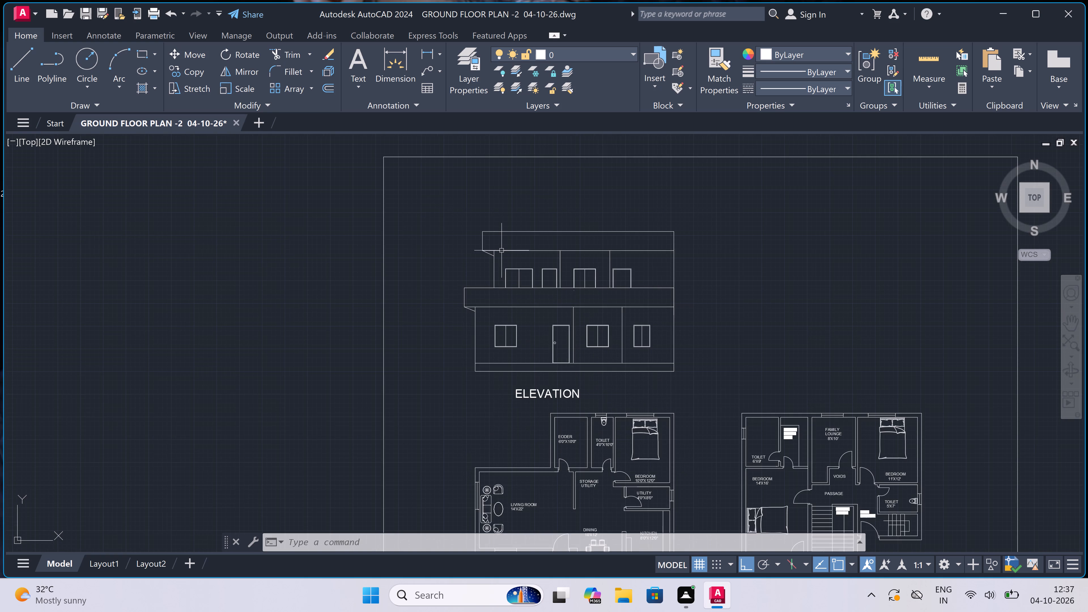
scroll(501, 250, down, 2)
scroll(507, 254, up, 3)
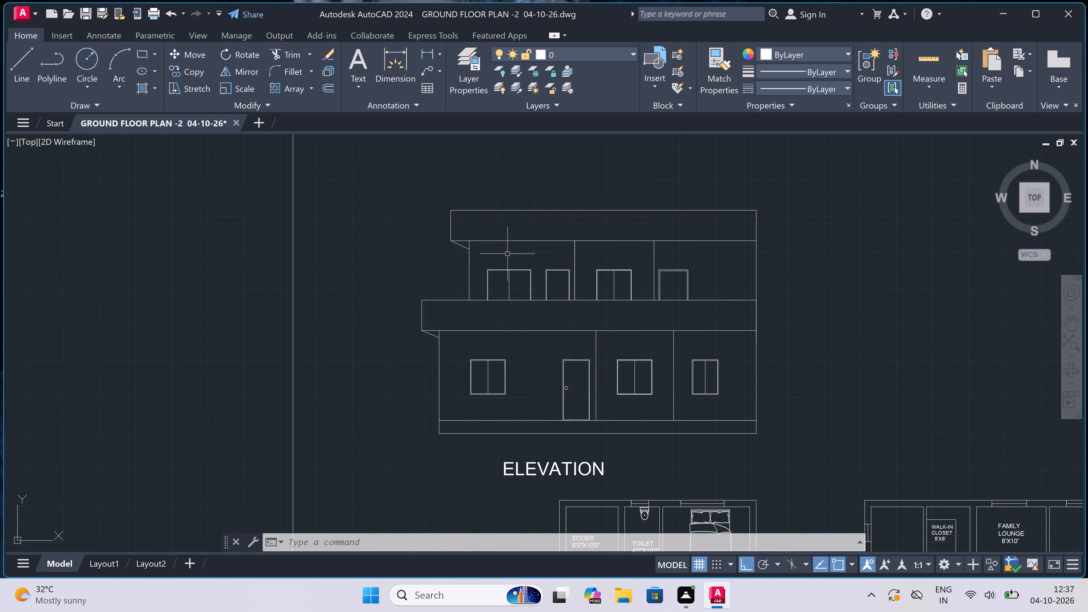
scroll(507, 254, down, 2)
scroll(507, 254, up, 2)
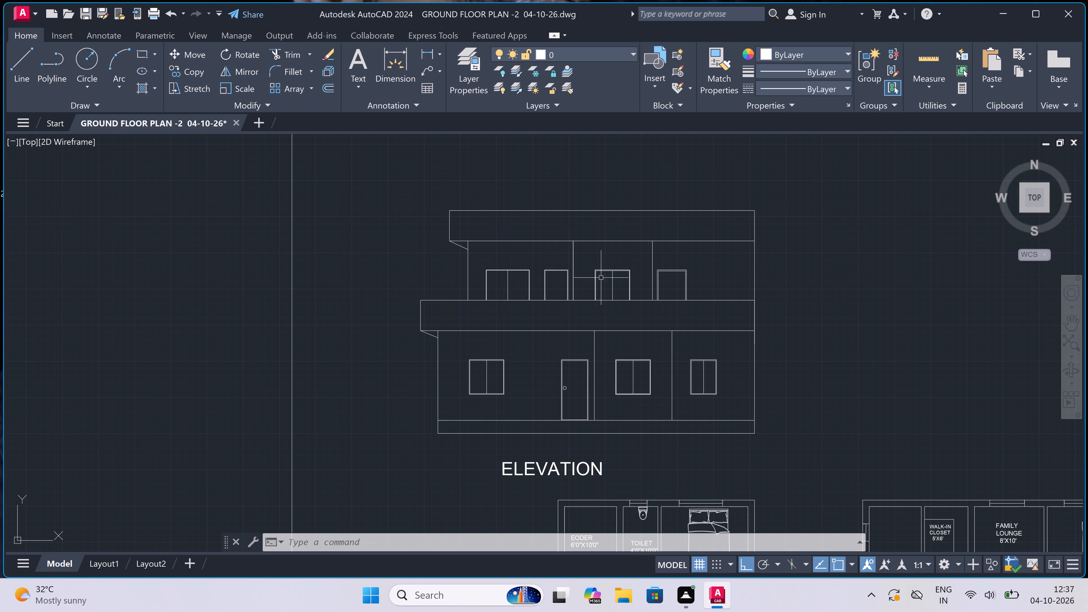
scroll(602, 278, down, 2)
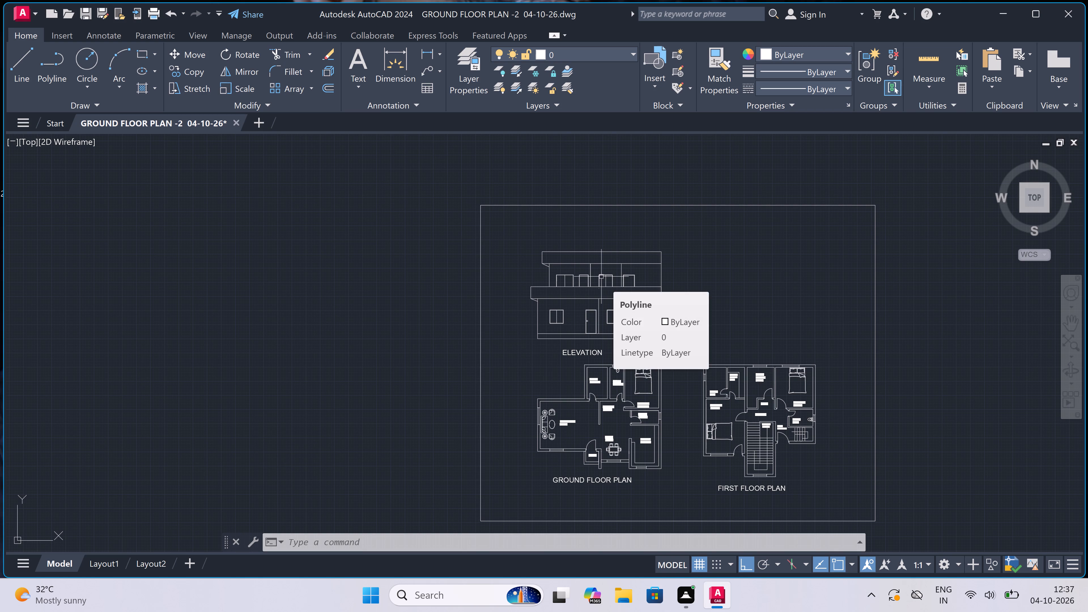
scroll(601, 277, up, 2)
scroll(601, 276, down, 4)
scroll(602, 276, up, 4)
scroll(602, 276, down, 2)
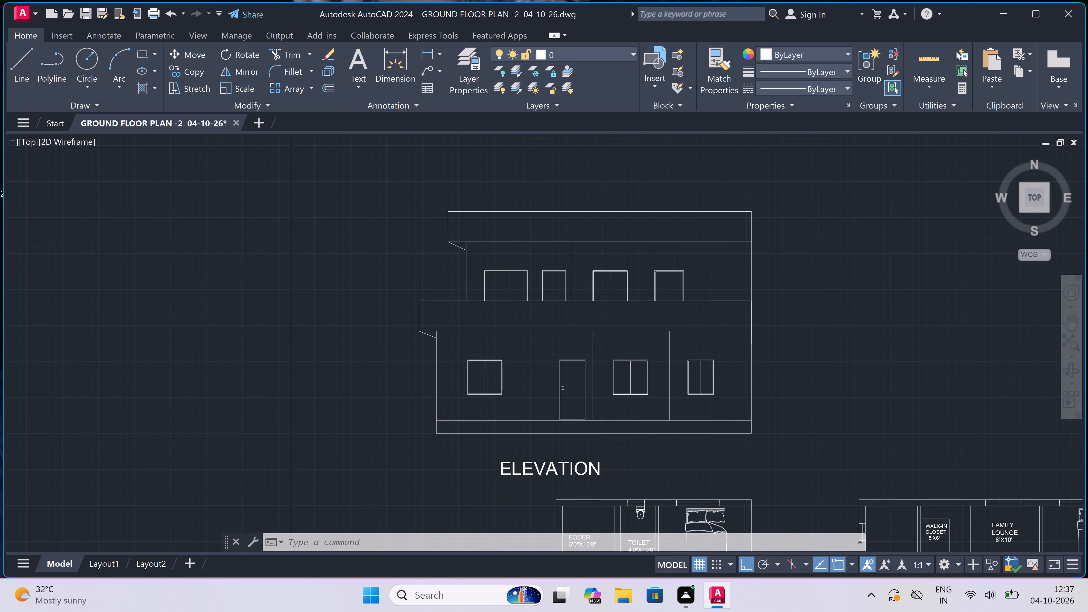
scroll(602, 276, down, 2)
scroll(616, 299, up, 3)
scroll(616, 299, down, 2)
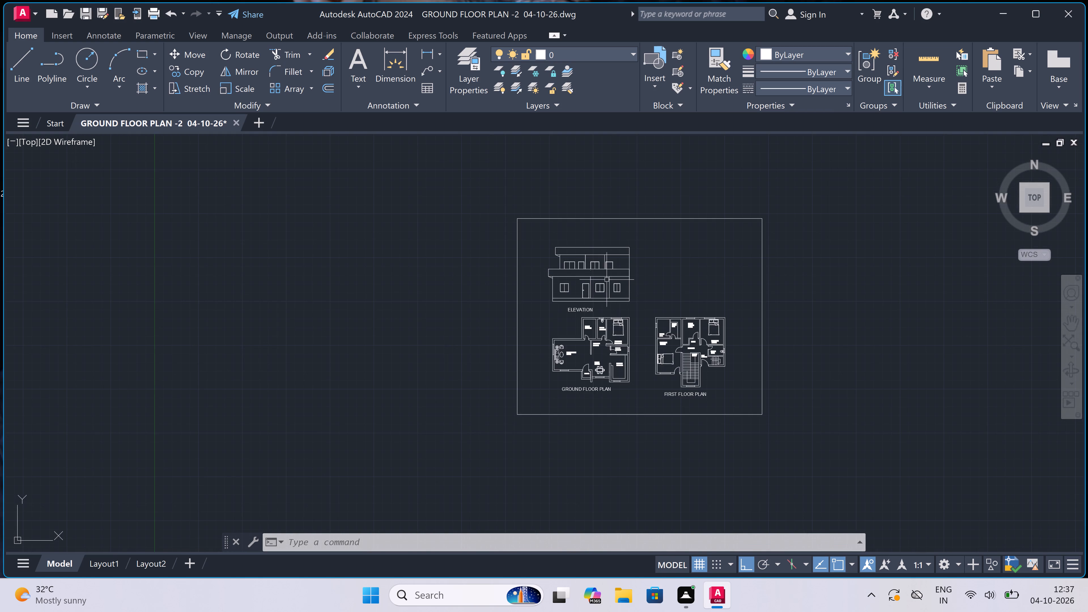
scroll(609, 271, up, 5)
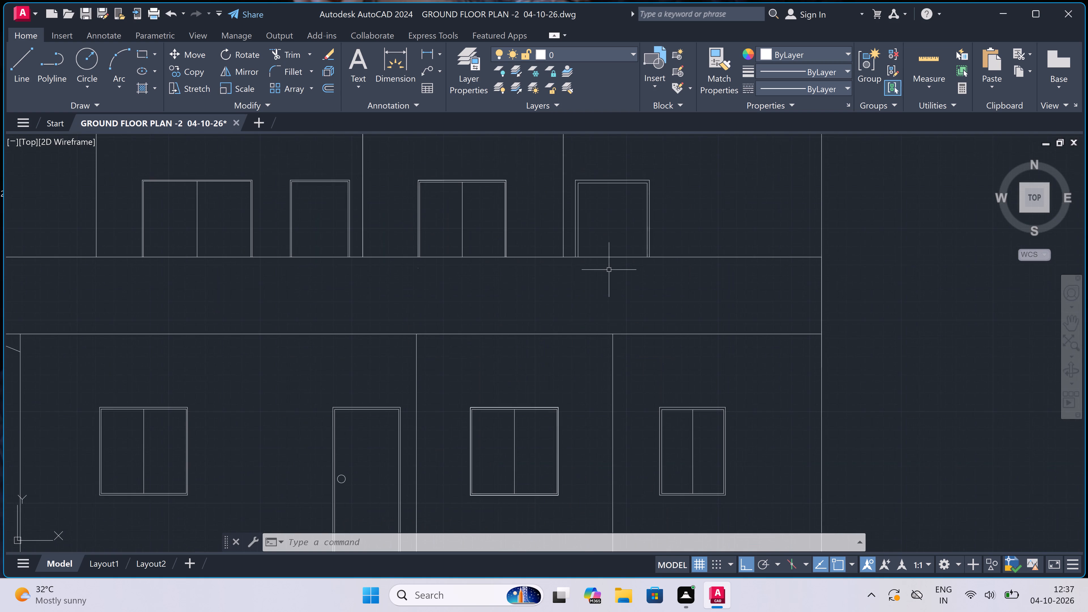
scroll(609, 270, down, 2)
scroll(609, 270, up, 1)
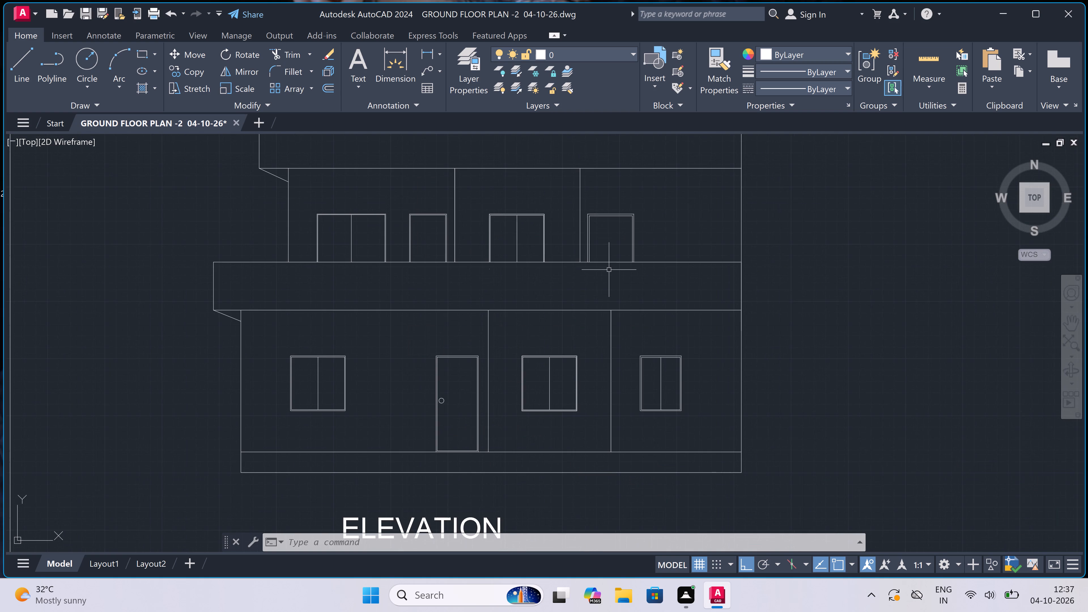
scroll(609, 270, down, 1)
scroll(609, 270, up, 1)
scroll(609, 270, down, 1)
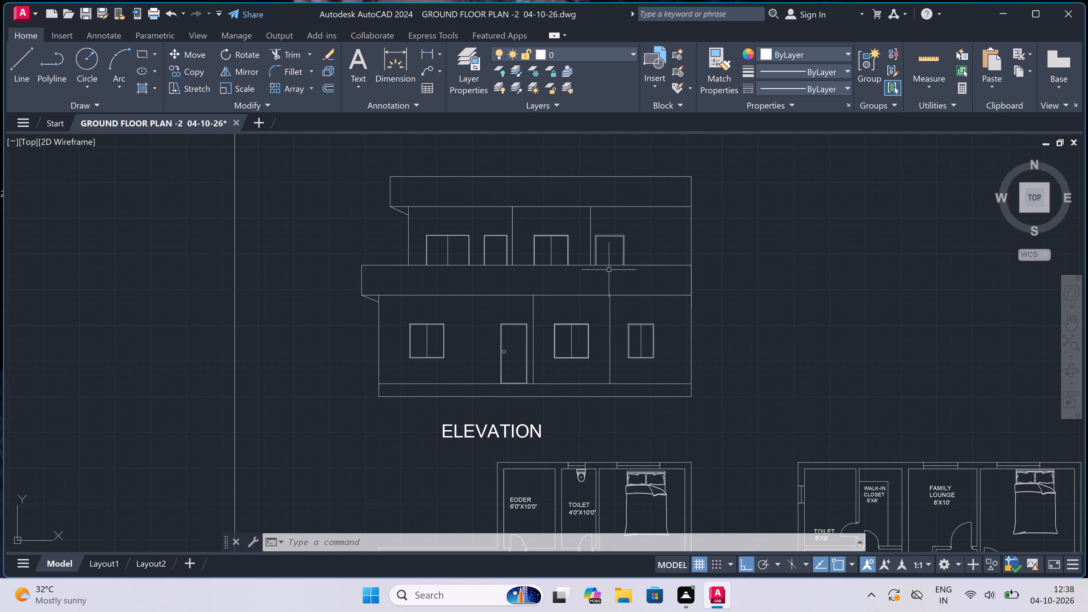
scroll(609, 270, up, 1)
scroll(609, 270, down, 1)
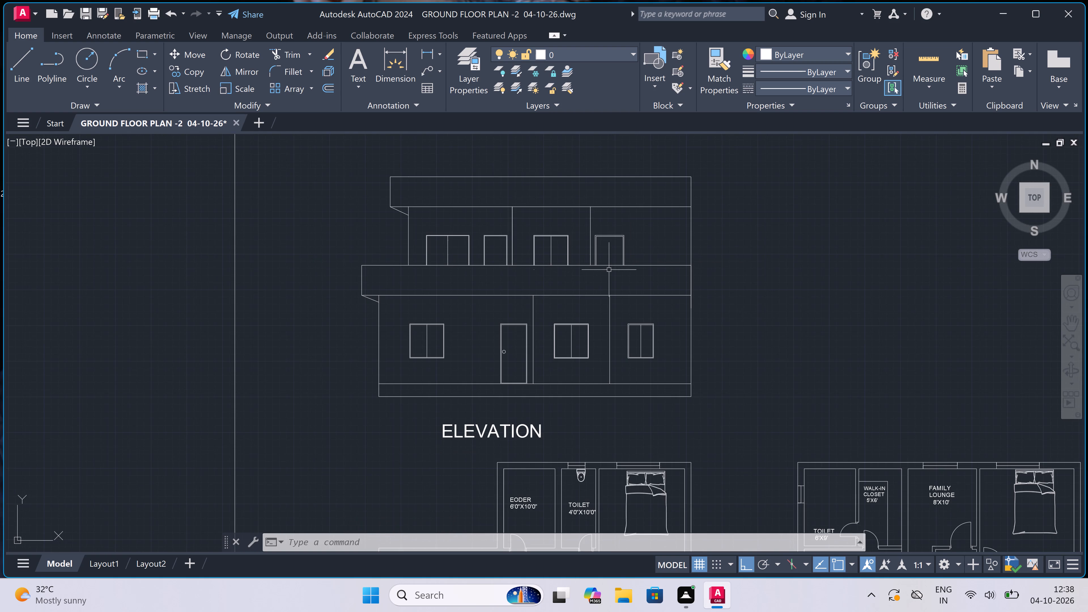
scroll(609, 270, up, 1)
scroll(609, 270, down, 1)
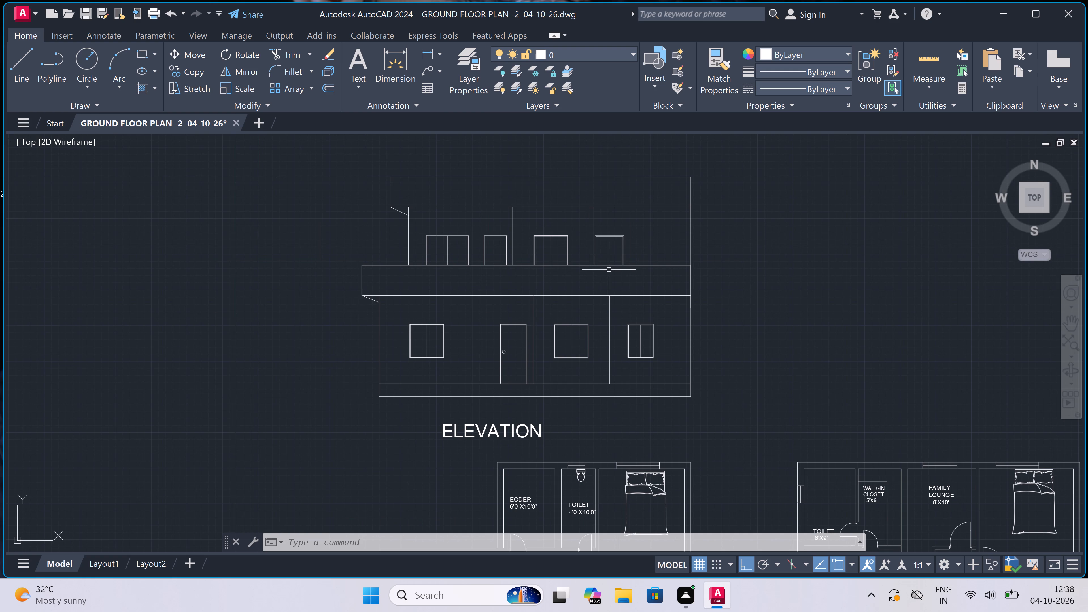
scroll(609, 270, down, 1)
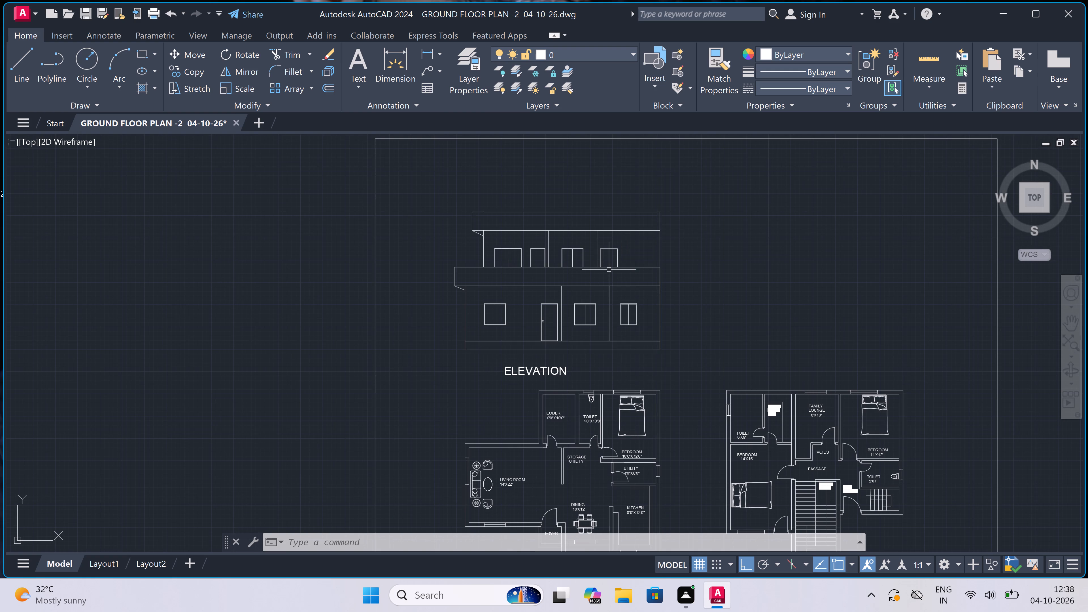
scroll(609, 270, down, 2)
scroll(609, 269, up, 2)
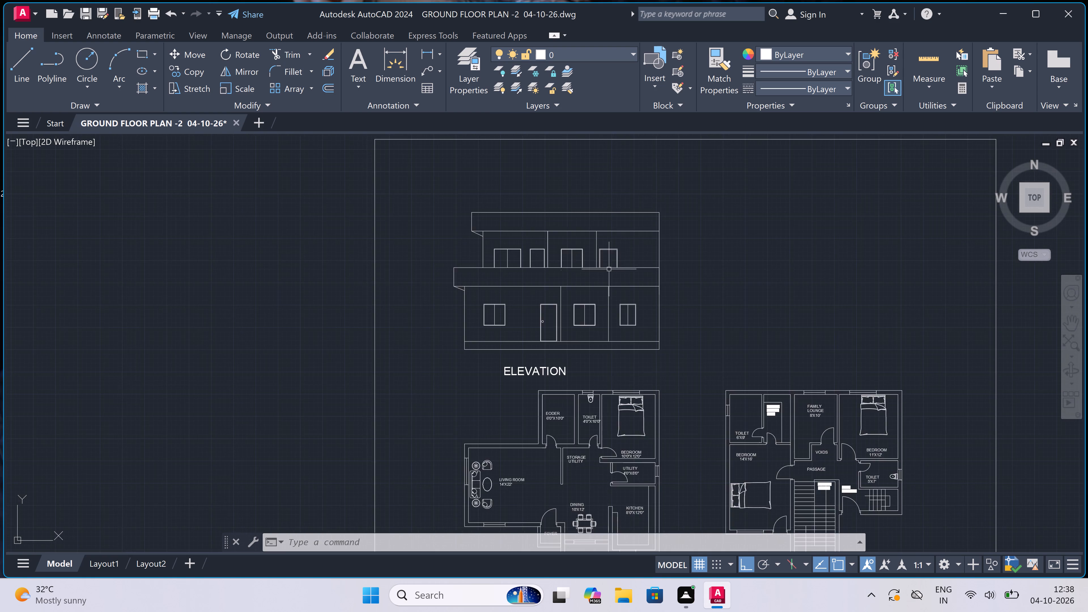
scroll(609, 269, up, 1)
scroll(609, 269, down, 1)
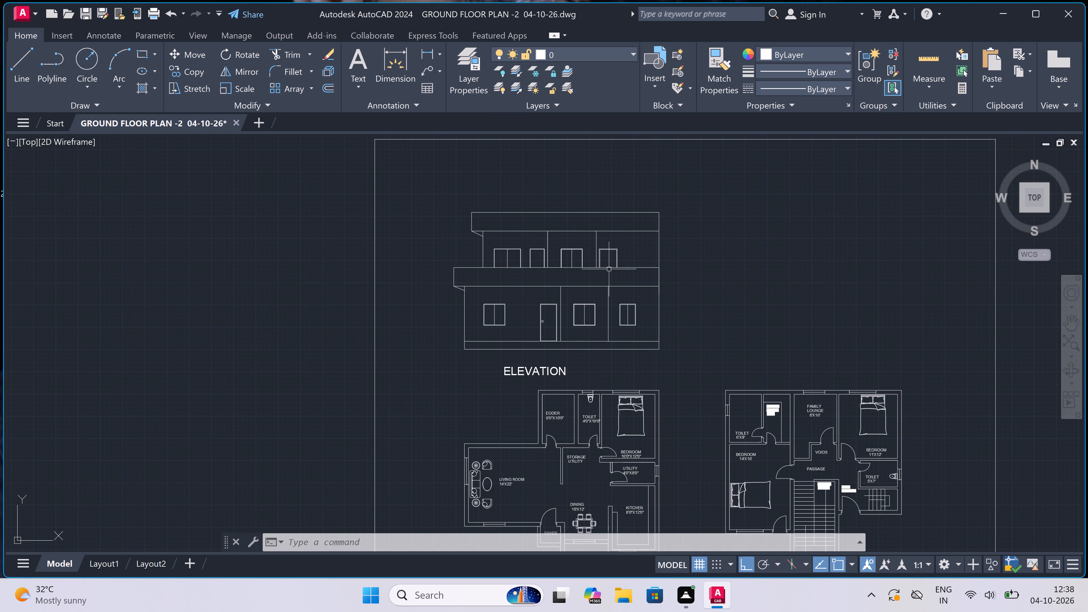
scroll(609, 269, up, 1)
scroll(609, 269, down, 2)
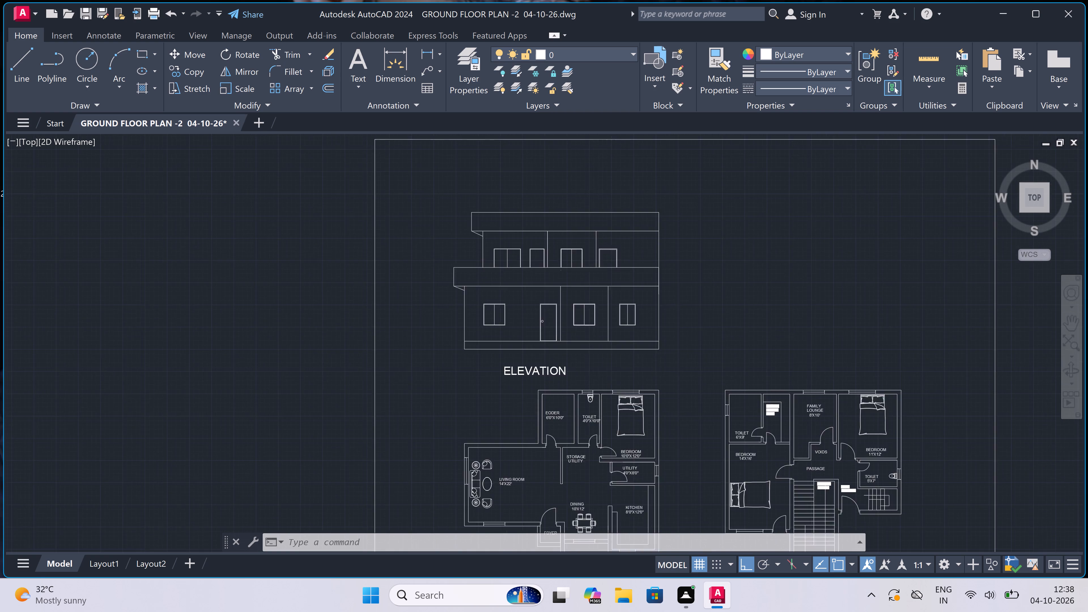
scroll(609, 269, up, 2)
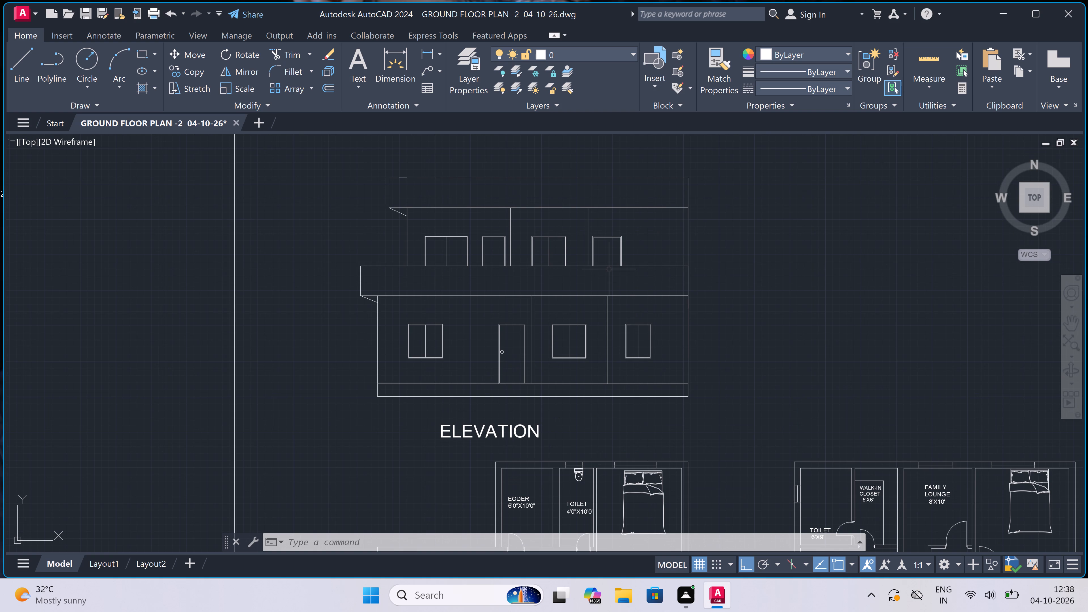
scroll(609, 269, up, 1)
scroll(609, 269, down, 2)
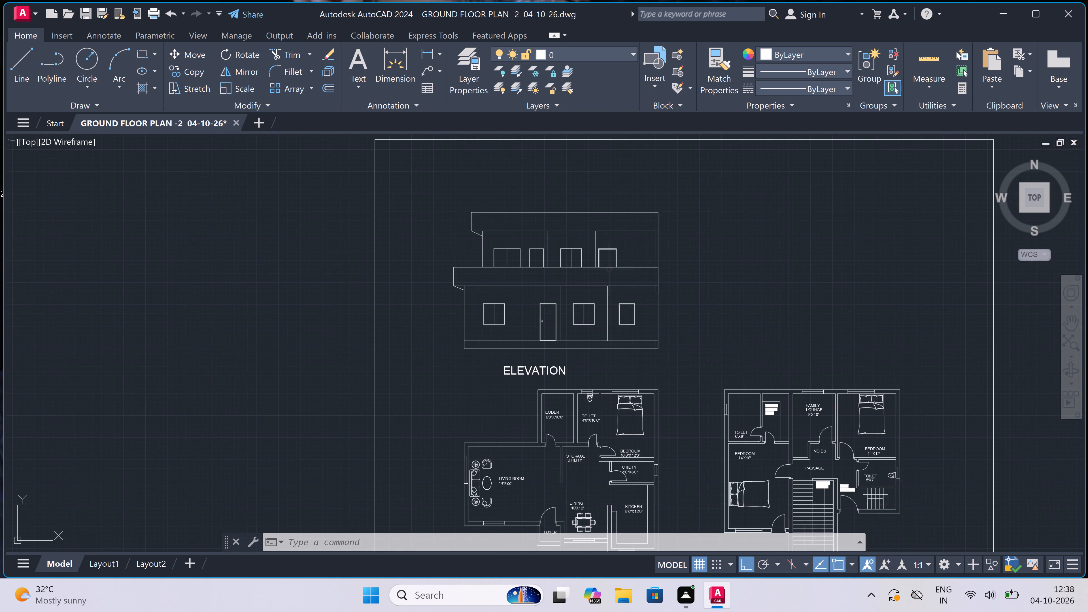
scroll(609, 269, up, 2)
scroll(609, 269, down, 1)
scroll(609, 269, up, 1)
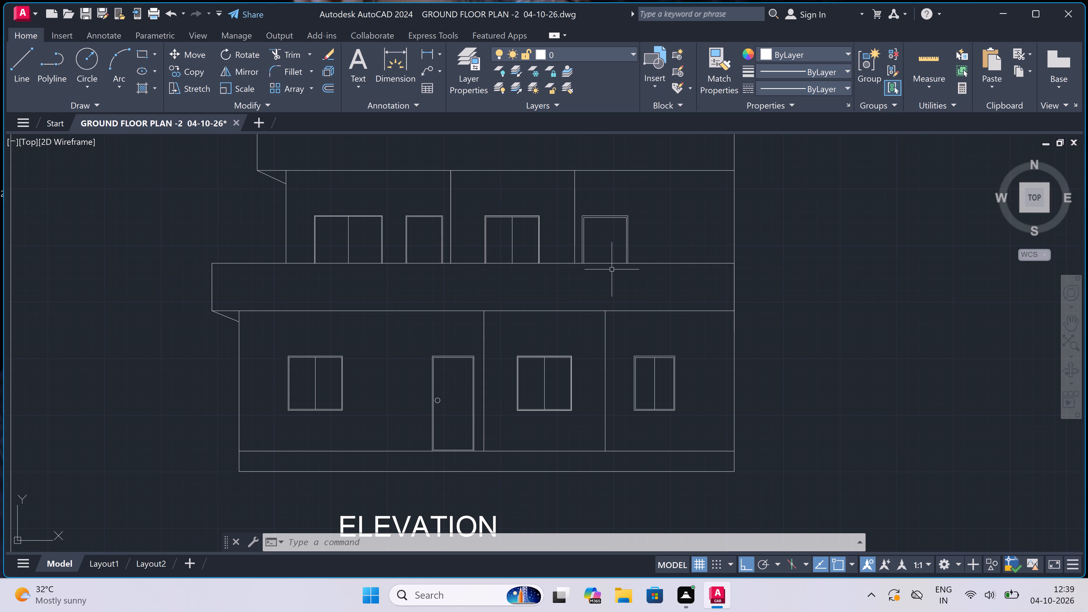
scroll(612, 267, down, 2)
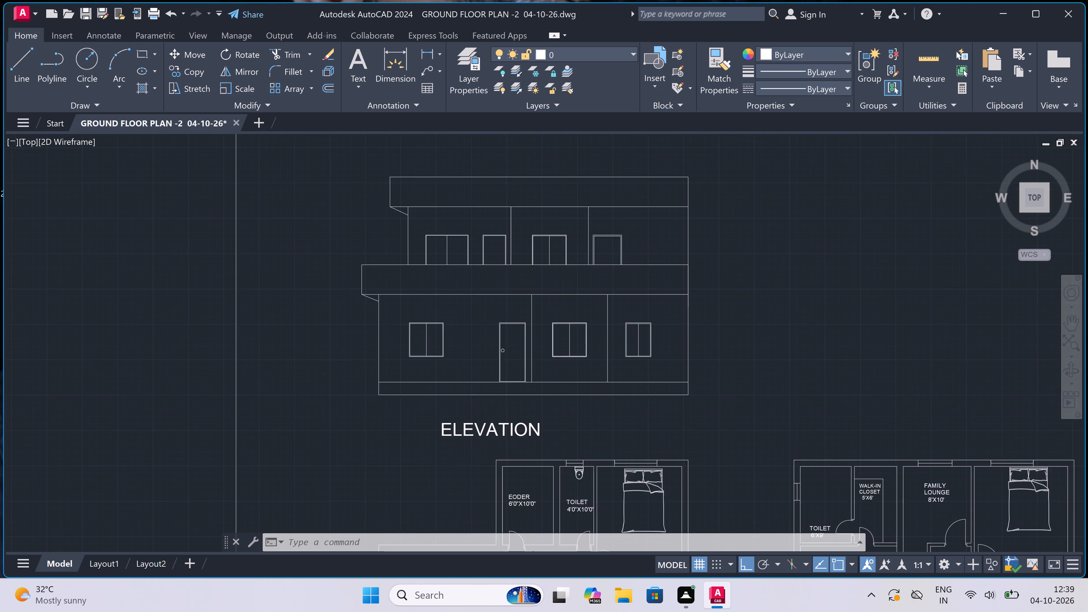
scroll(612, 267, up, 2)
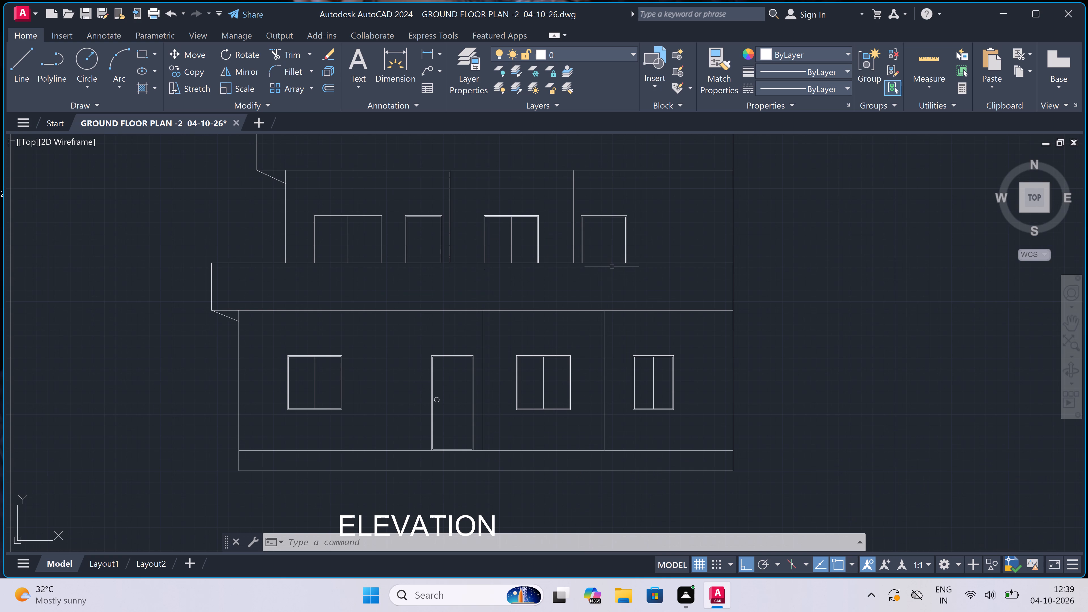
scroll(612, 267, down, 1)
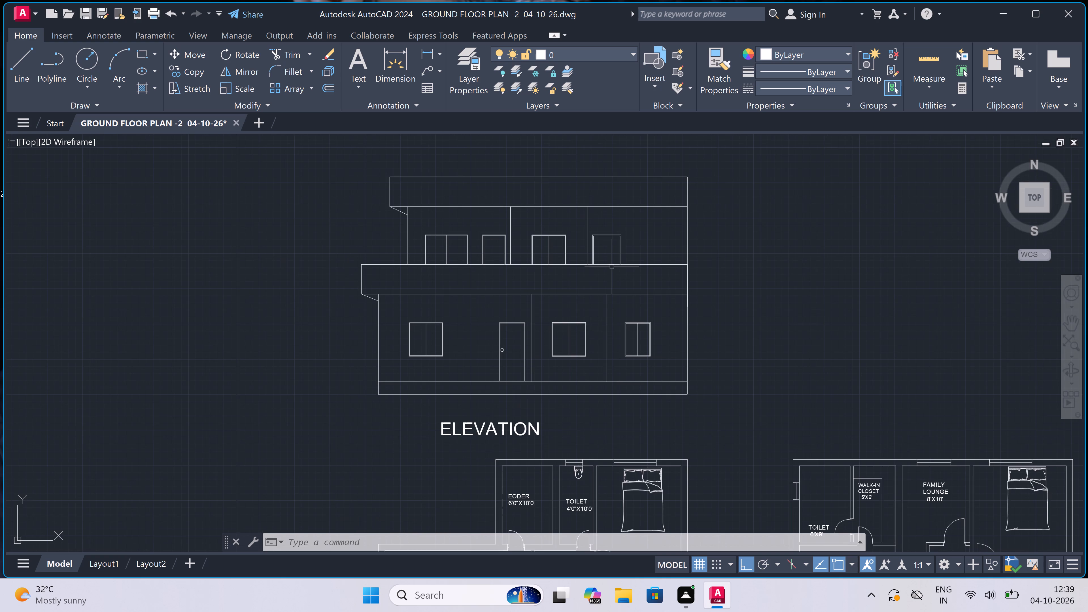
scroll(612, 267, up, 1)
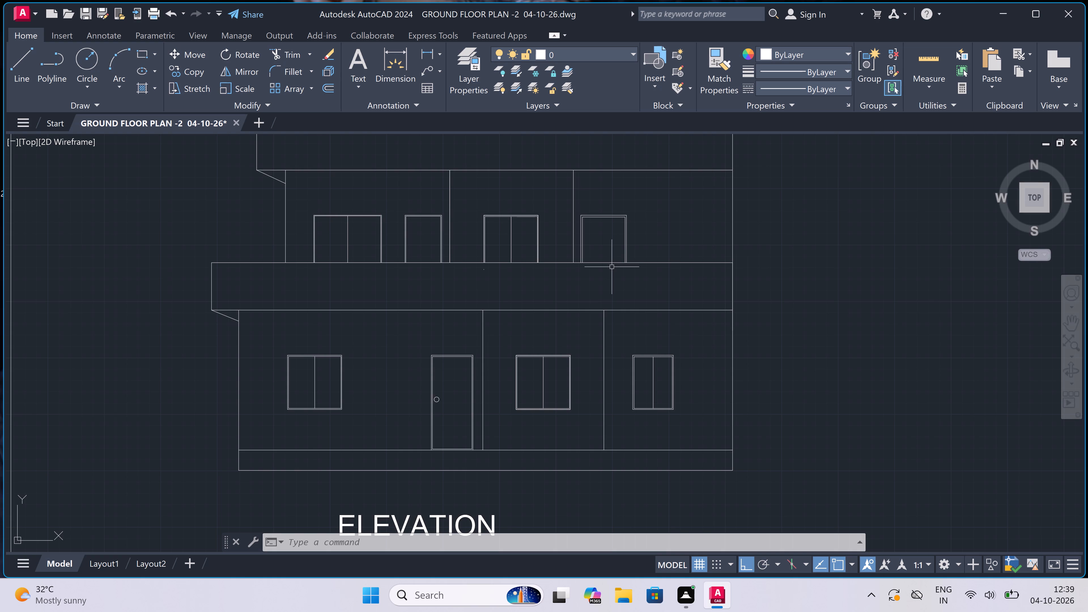
Examine the overall drawing sheet, comparing the elevation with the ground floor plan and first floor plan.
scroll(612, 267, down, 2)
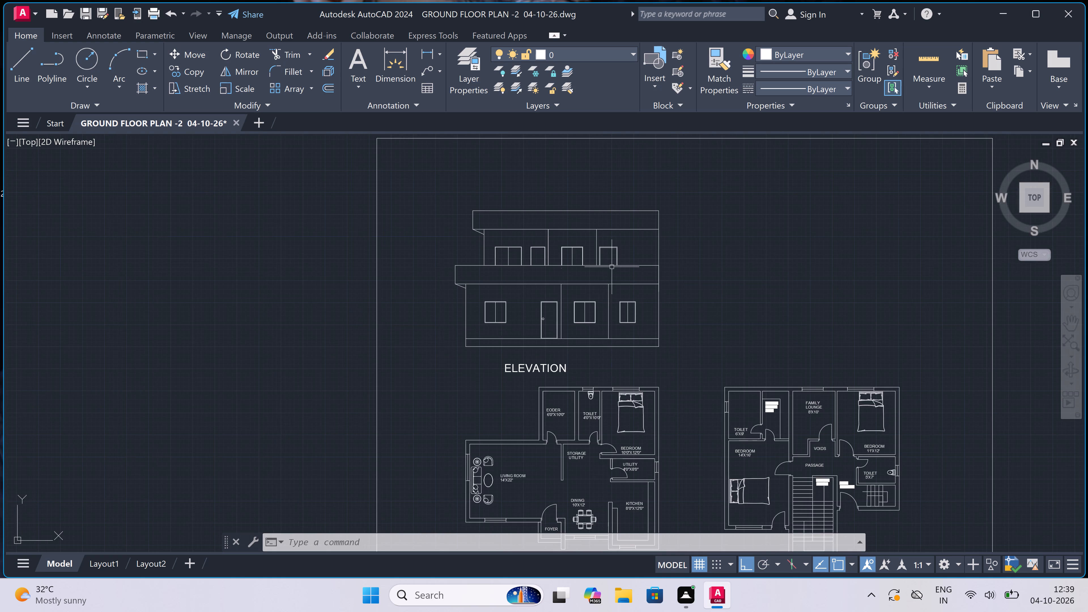
scroll(612, 267, up, 1)
scroll(612, 267, down, 1)
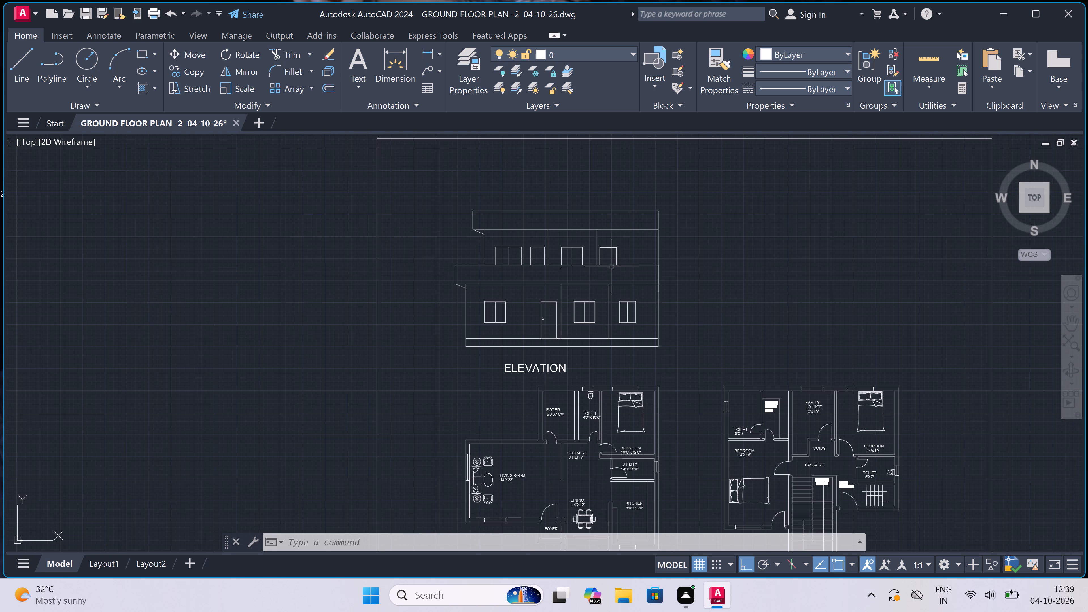
scroll(612, 267, up, 1)
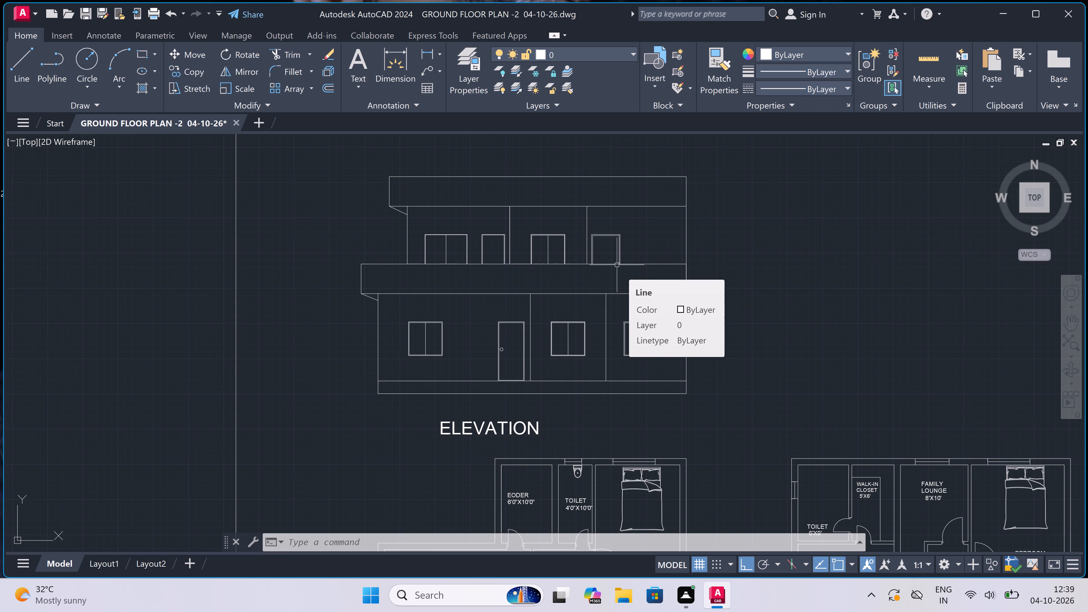
scroll(617, 265, down, 1)
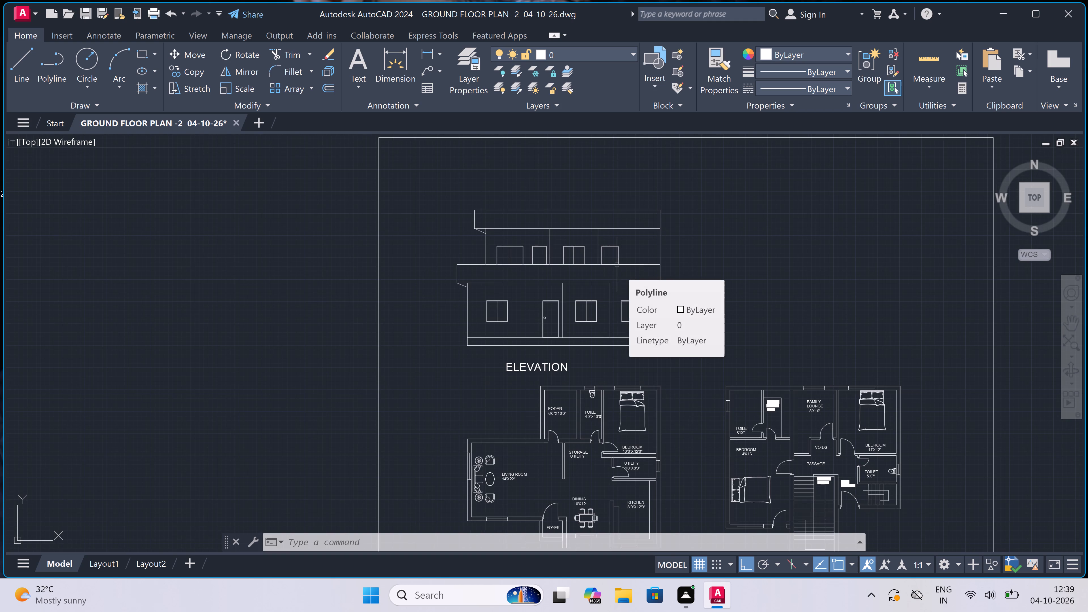
scroll(617, 265, down, 2)
scroll(617, 265, up, 1)
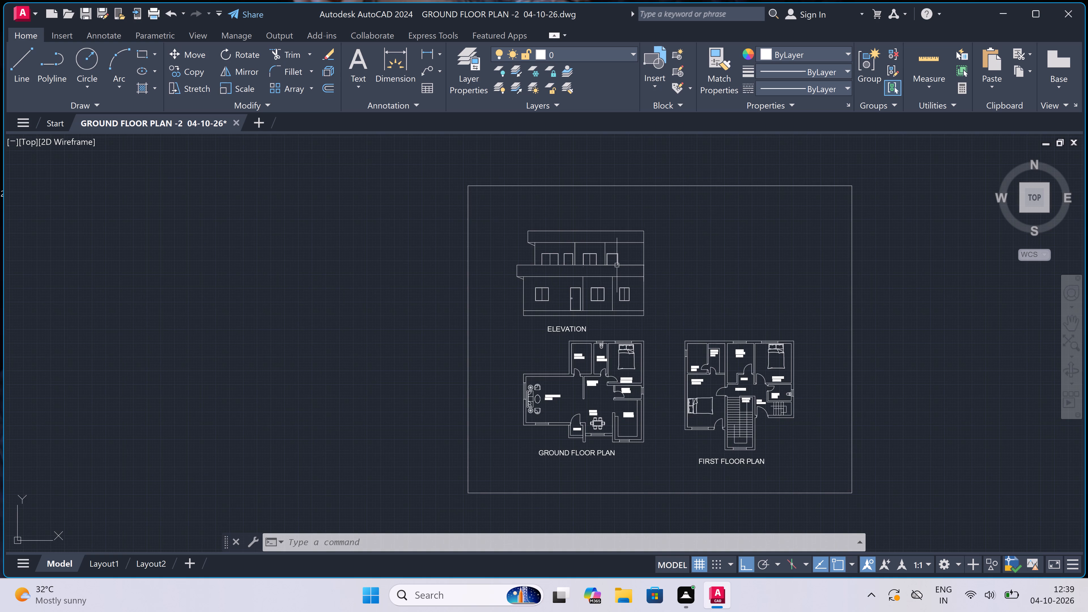
scroll(617, 264, up, 1)
scroll(617, 264, down, 1)
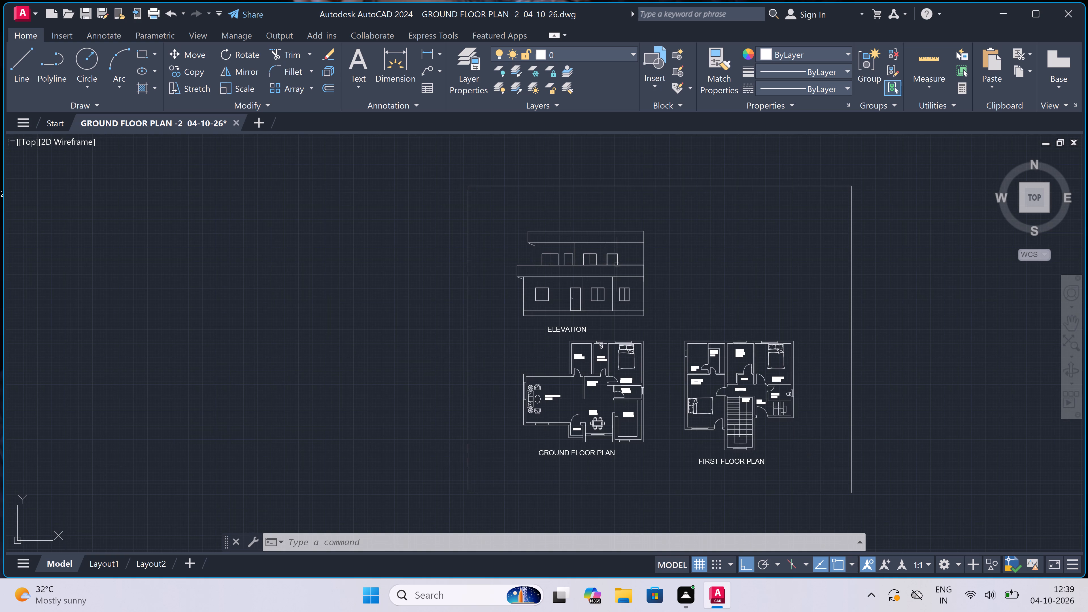
scroll(617, 264, down, 1)
scroll(617, 264, up, 1)
scroll(617, 264, down, 1)
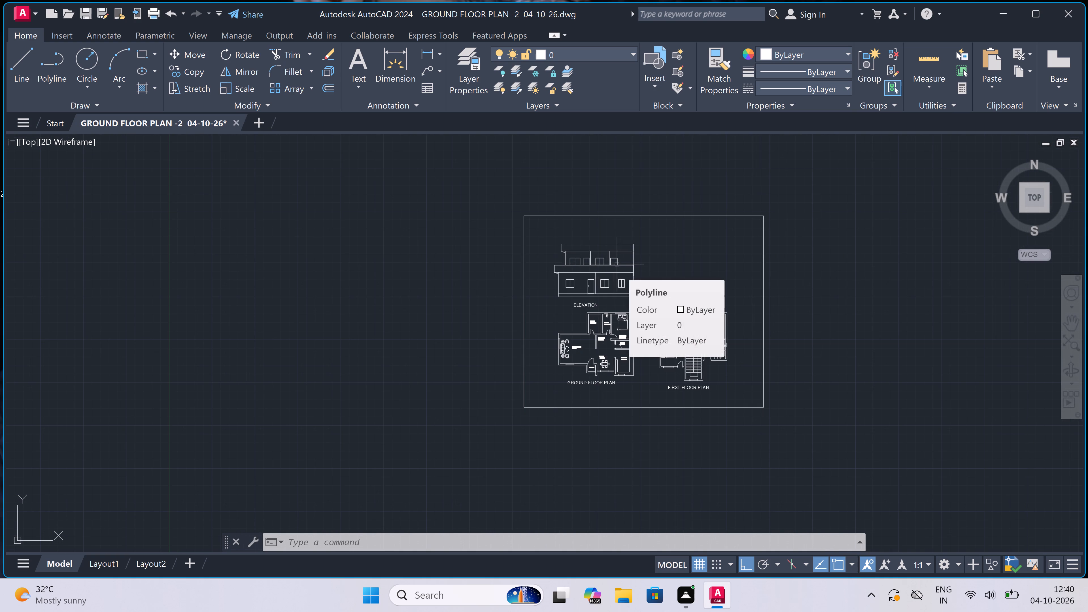
scroll(617, 264, down, 1)
scroll(617, 264, up, 1)
scroll(617, 264, down, 1)
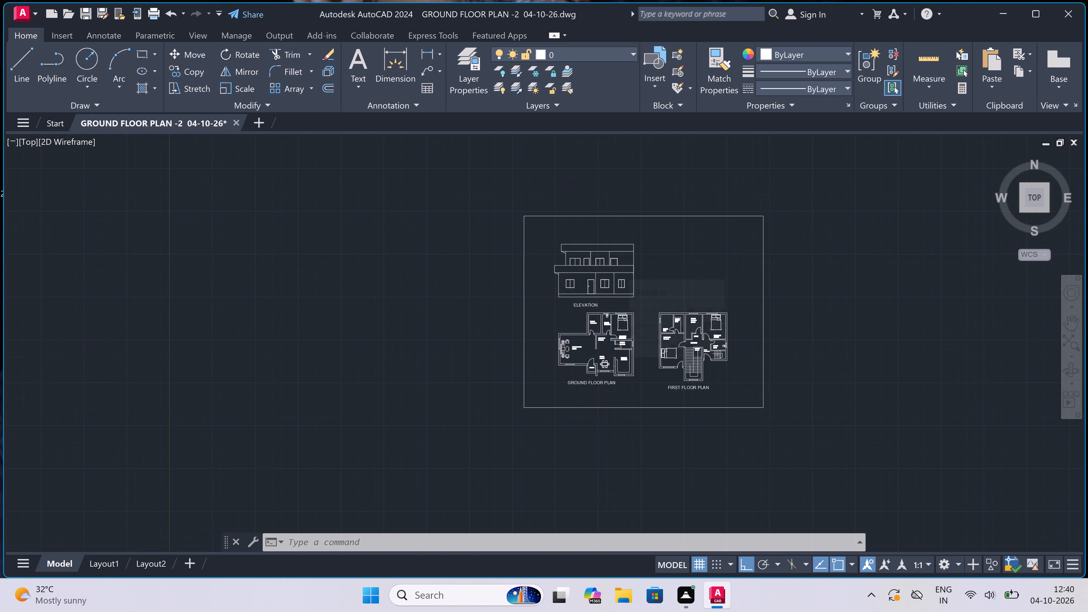
scroll(617, 264, up, 1)
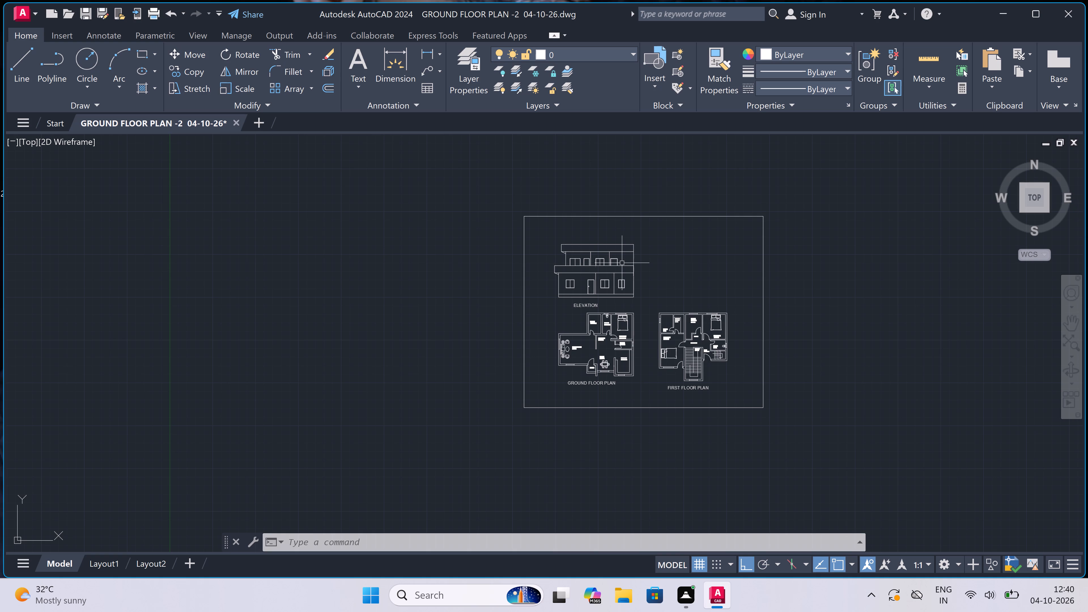
scroll(622, 263, down, 2)
Examine the elevation up close, checking the upper-floor and ground-floor windows, doors and the slab band between the storeys.
scroll(622, 263, up, 5)
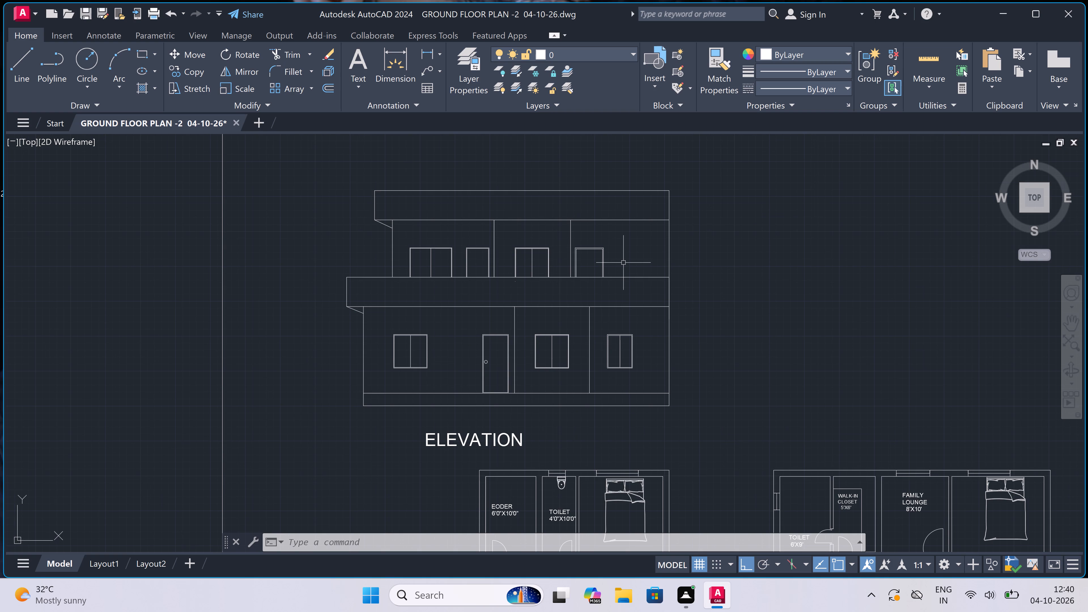
scroll(624, 266, down, 1)
scroll(624, 266, up, 1)
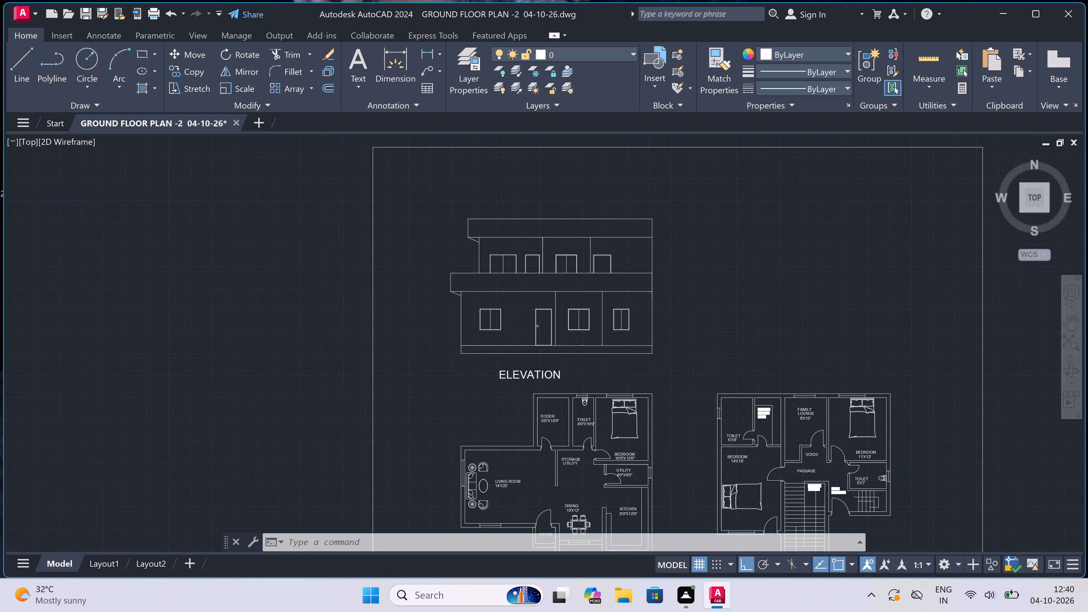
scroll(624, 266, up, 1)
scroll(624, 266, down, 1)
scroll(624, 266, up, 1)
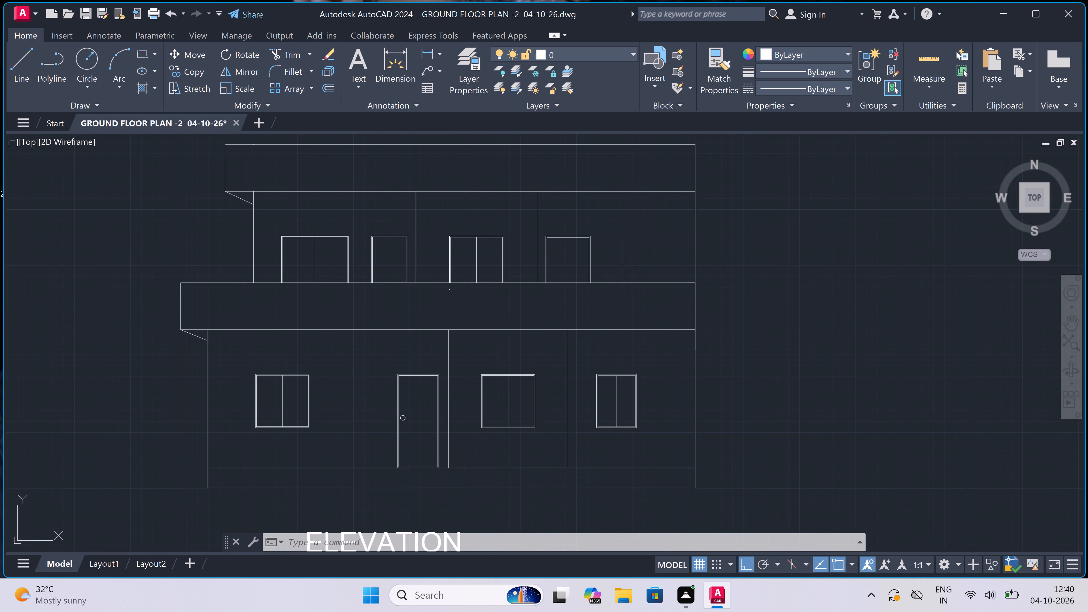
scroll(624, 266, down, 1)
scroll(624, 266, up, 1)
scroll(624, 266, down, 1)
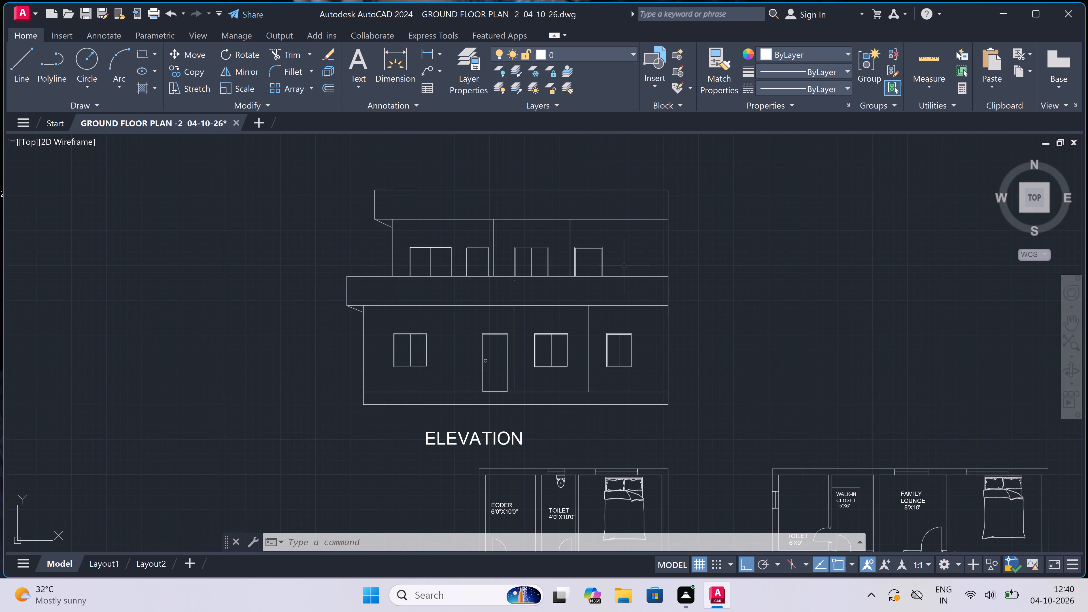
scroll(624, 266, up, 2)
scroll(624, 266, down, 1)
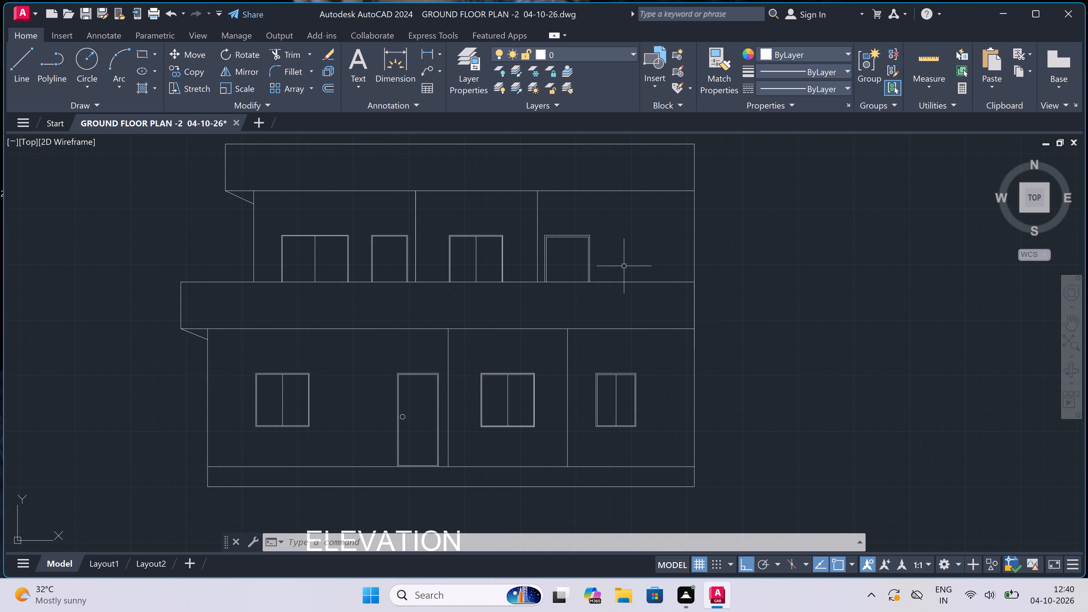
scroll(624, 266, up, 1)
scroll(624, 266, down, 1)
scroll(624, 266, up, 1)
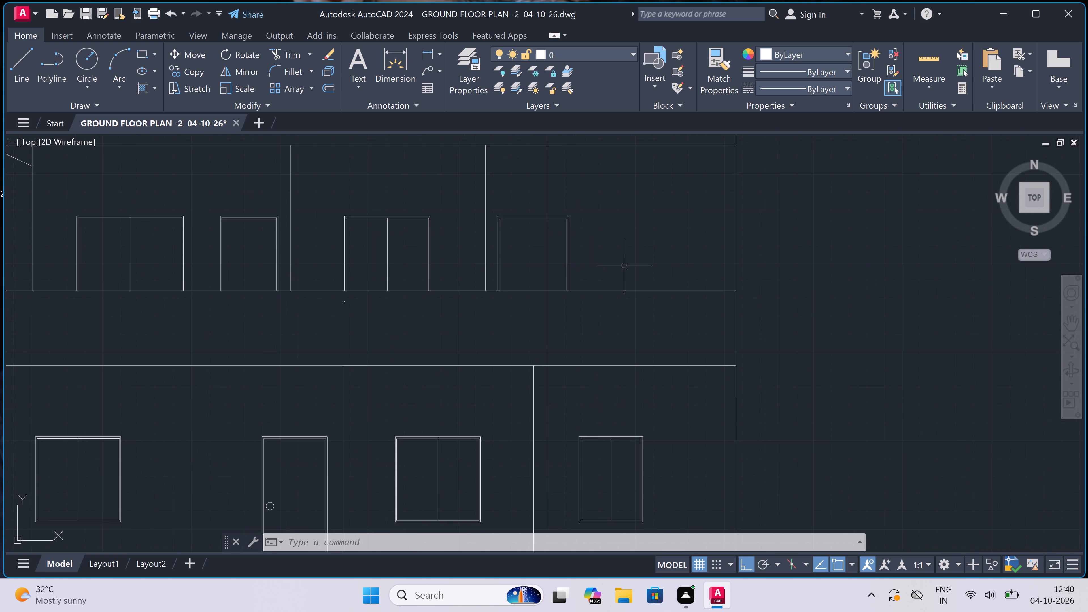
scroll(624, 266, down, 1)
scroll(624, 266, up, 1)
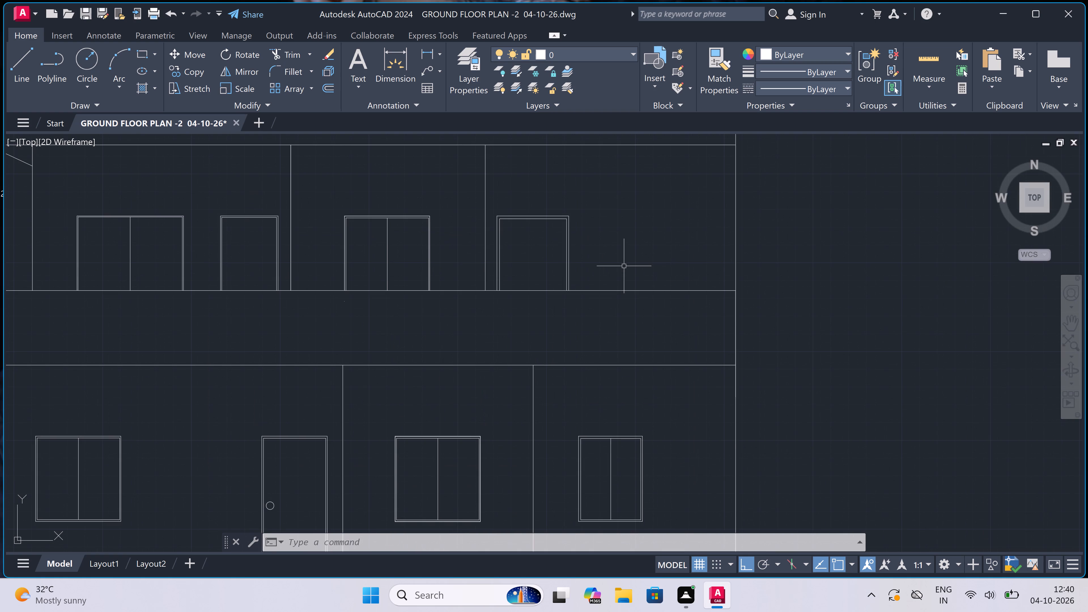
scroll(624, 266, down, 1)
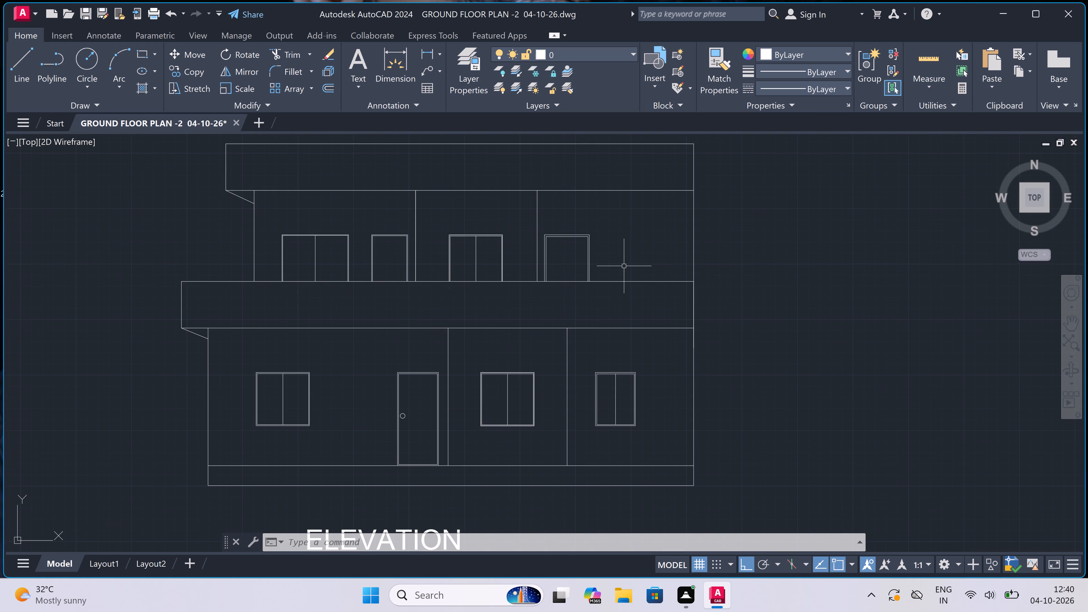
scroll(624, 266, up, 1)
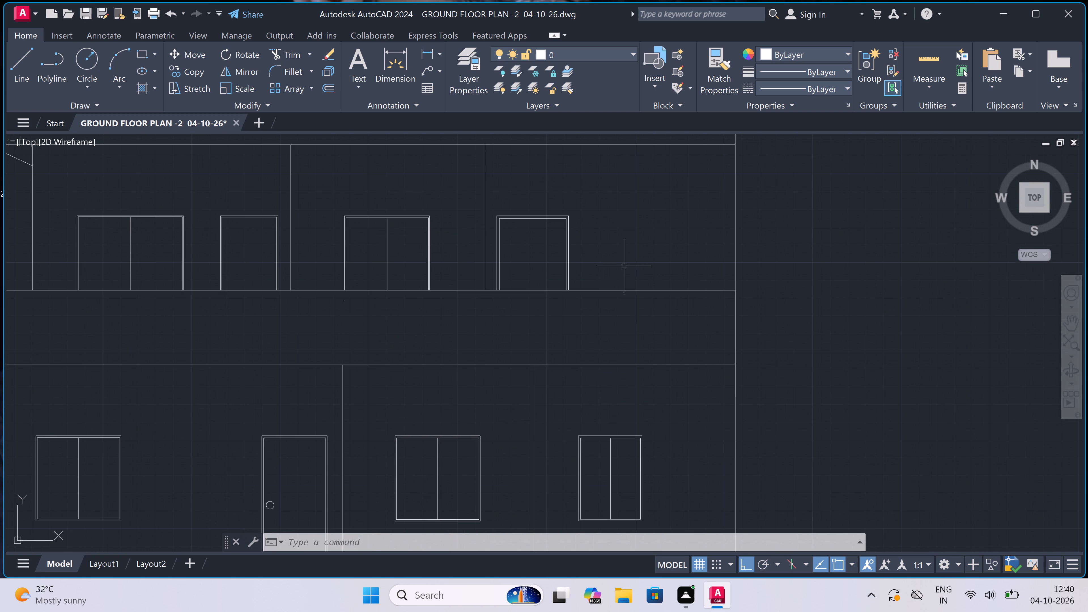
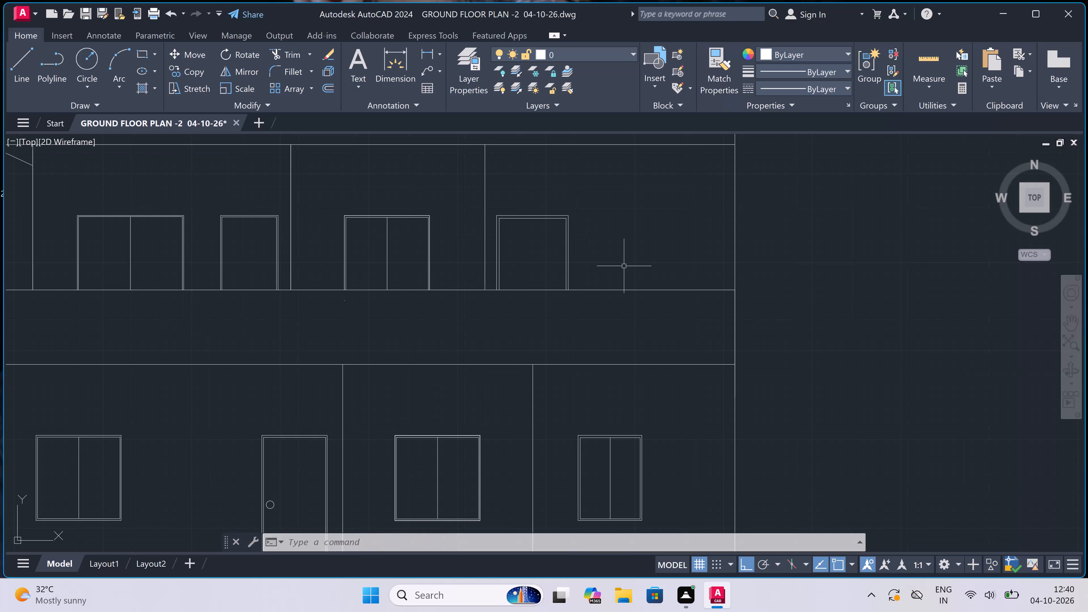
Examine the elevation's two storeys, comparing the upper-floor openings with the ground-floor door and windows.
scroll(624, 266, down, 1)
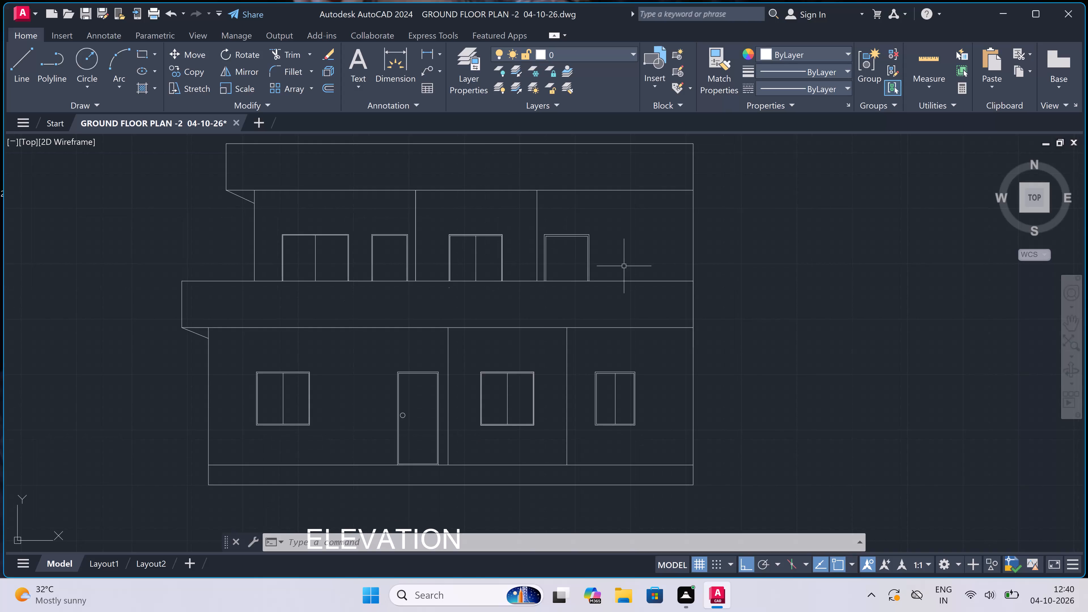
scroll(624, 266, up, 1)
scroll(624, 266, down, 1)
scroll(624, 266, up, 1)
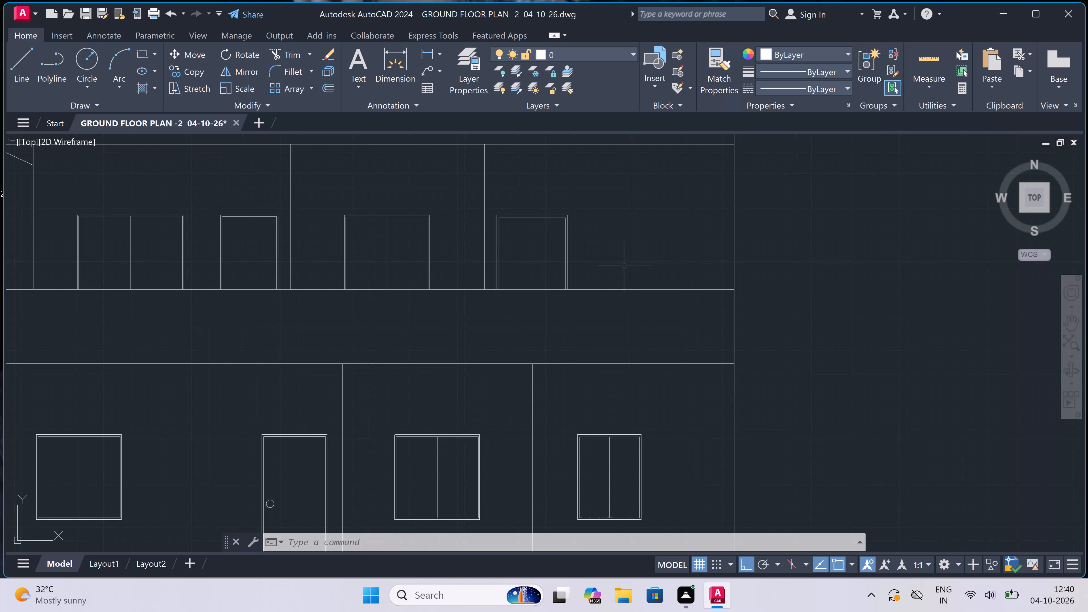
scroll(624, 266, down, 1)
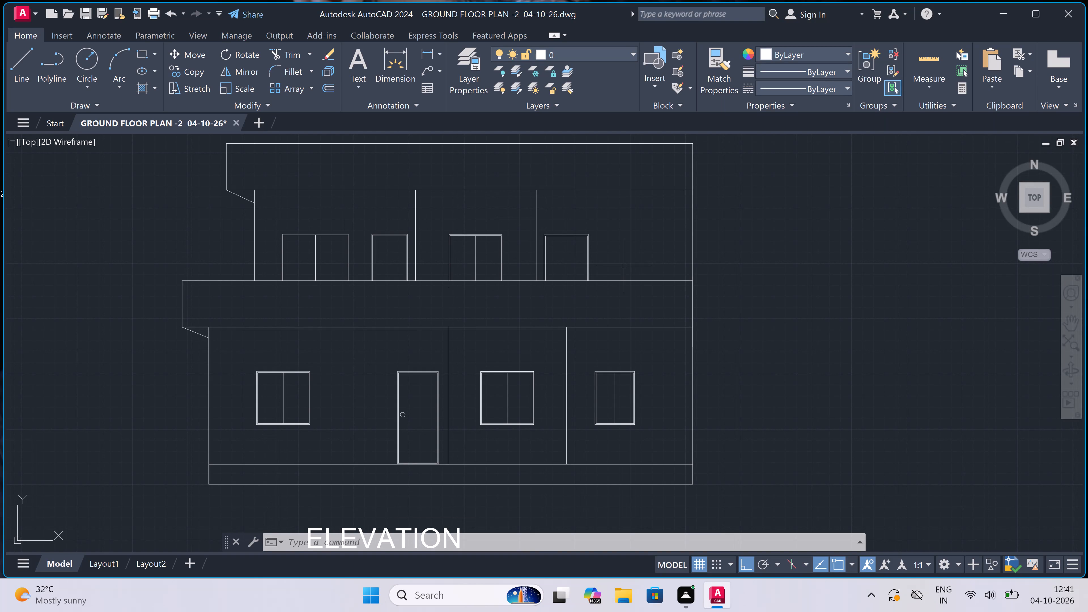
scroll(624, 266, up, 2)
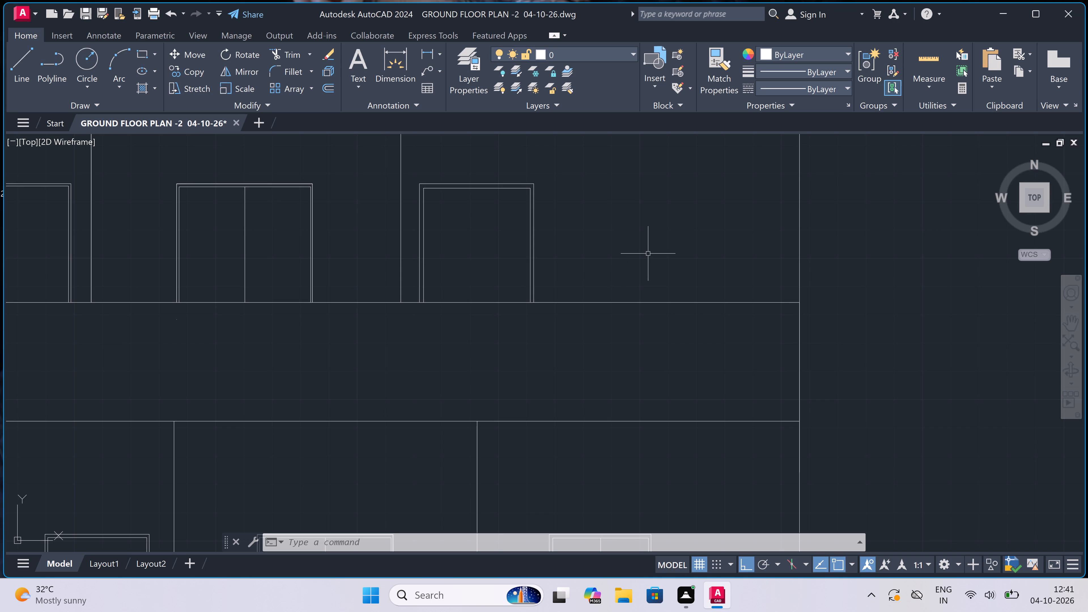
scroll(648, 253, down, 2)
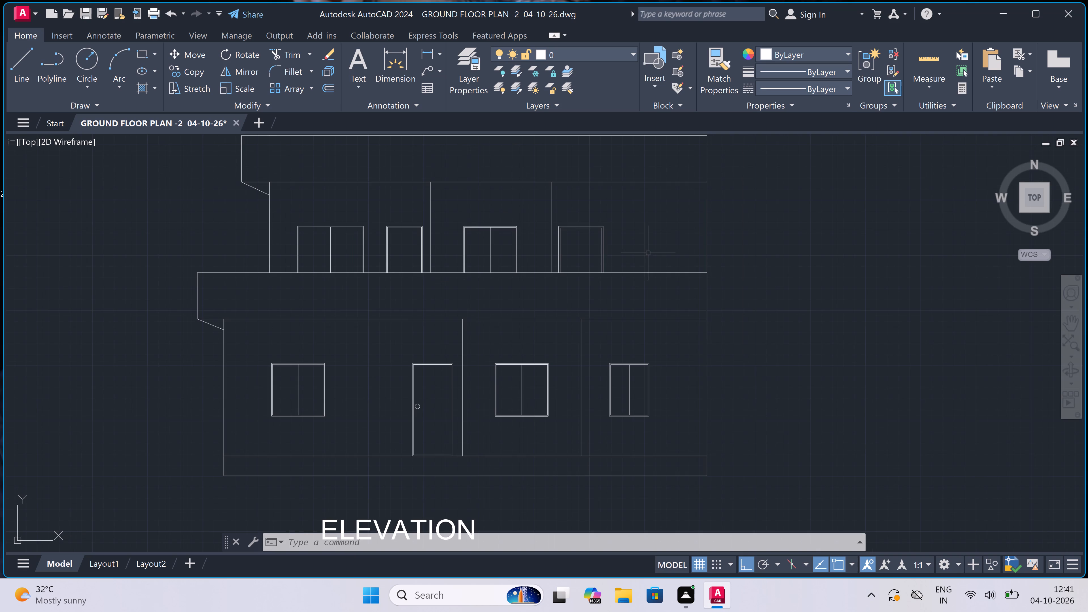
scroll(648, 253, down, 1)
scroll(648, 253, up, 2)
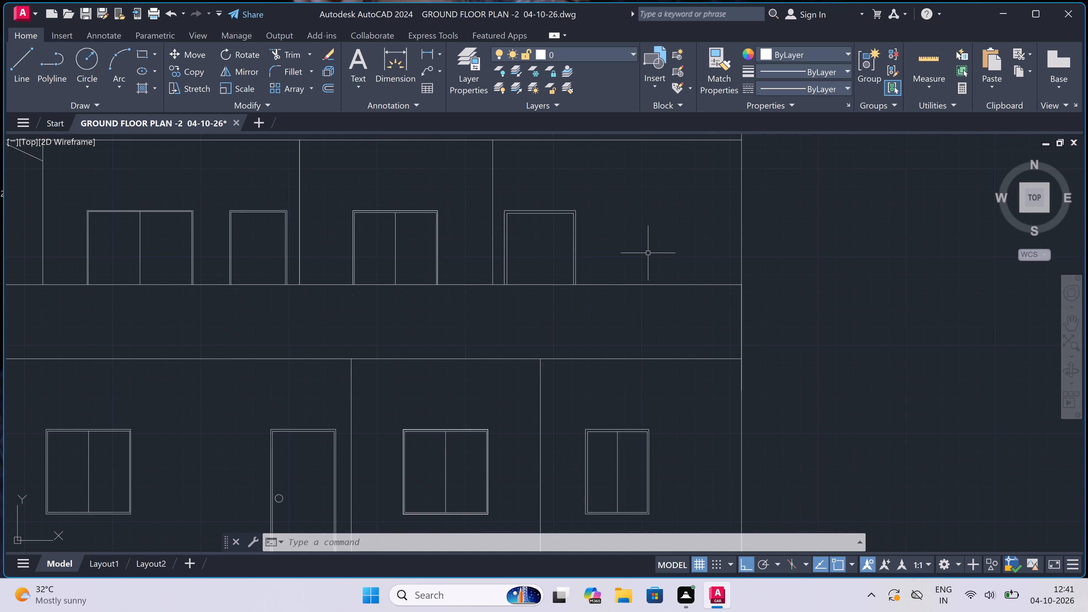
scroll(648, 253, down, 1)
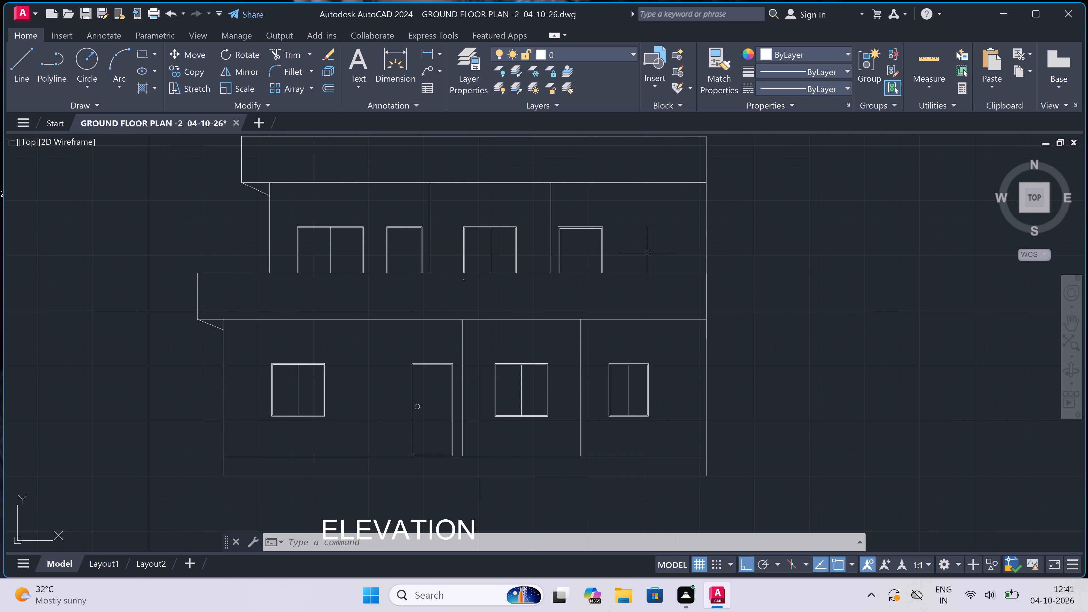
scroll(648, 253, down, 1)
scroll(648, 253, up, 2)
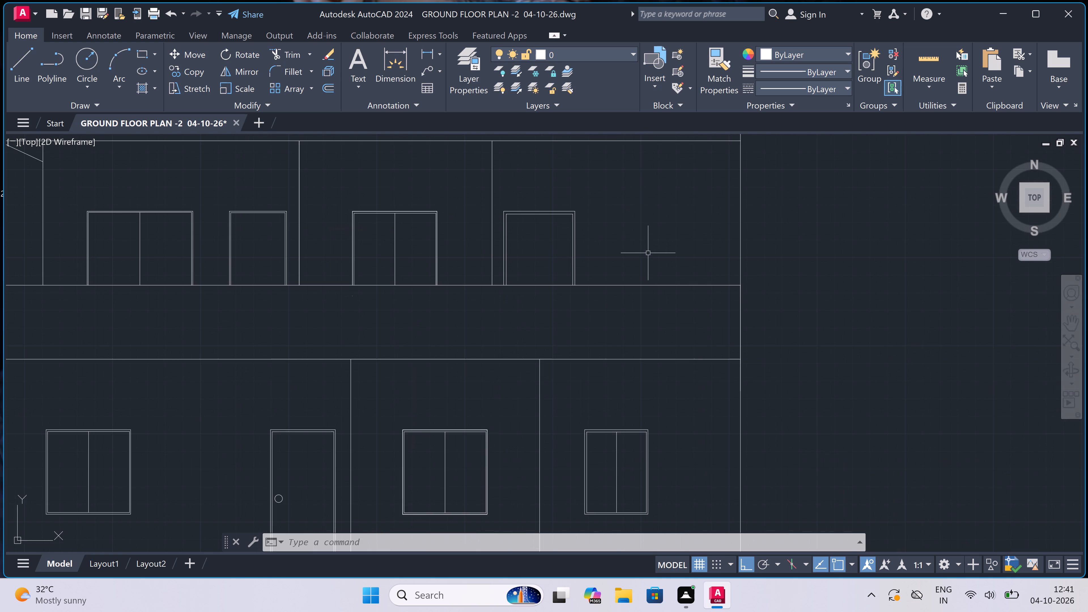
scroll(648, 253, down, 2)
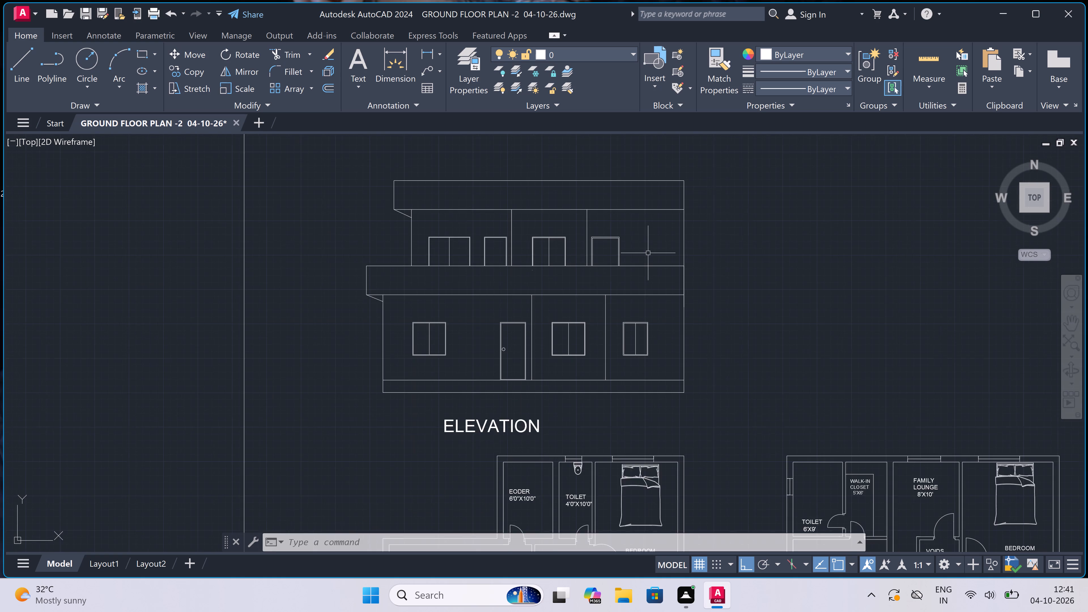
Examine the undivided upper-floor opening beside the elevation's blank end wall and the slab band below, in relation to the whole elevation.
scroll(648, 253, up, 3)
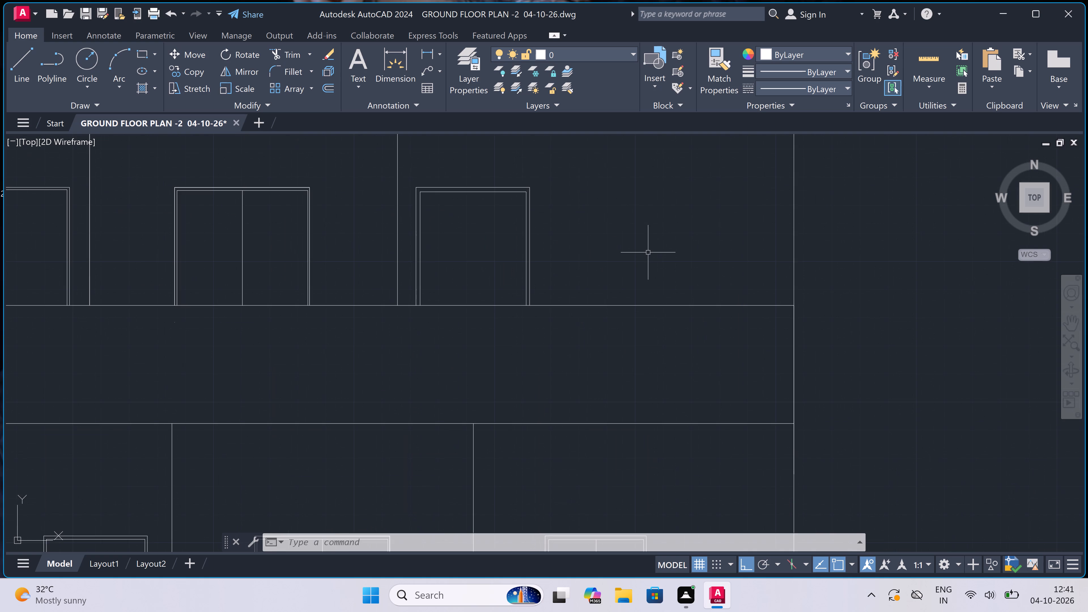
scroll(648, 252, down, 1)
scroll(648, 252, up, 1)
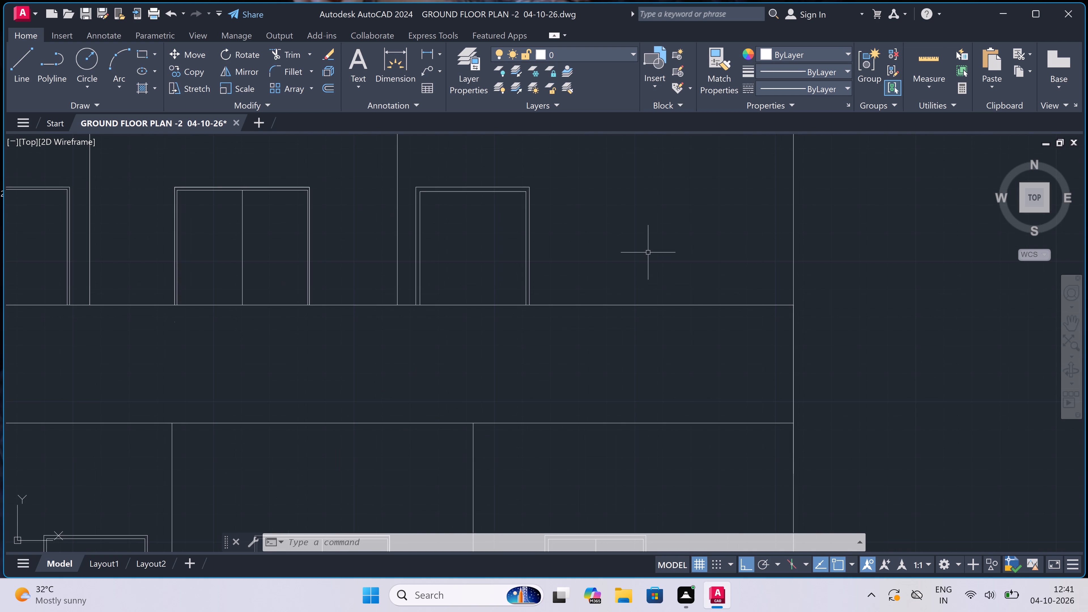
scroll(648, 252, down, 1)
scroll(648, 252, up, 1)
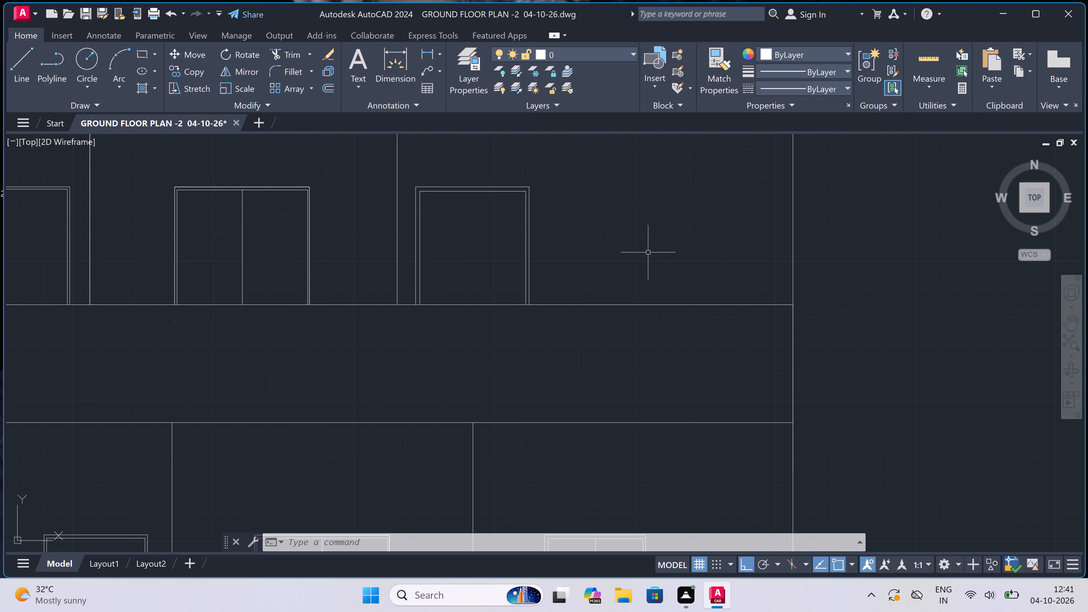
scroll(648, 252, up, 1)
scroll(648, 252, down, 1)
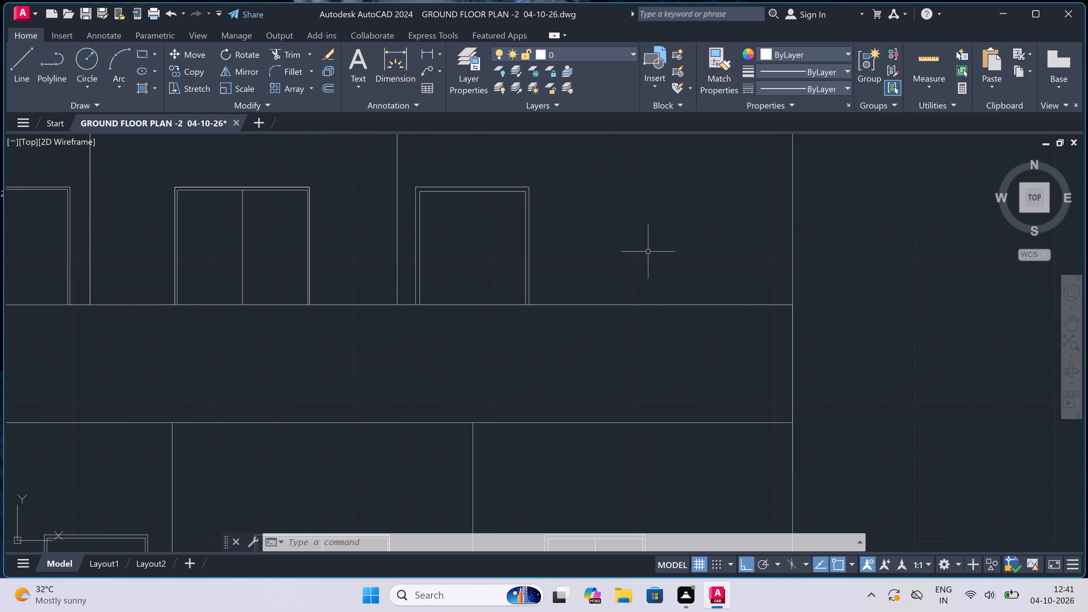
scroll(648, 252, down, 1)
scroll(648, 252, up, 1)
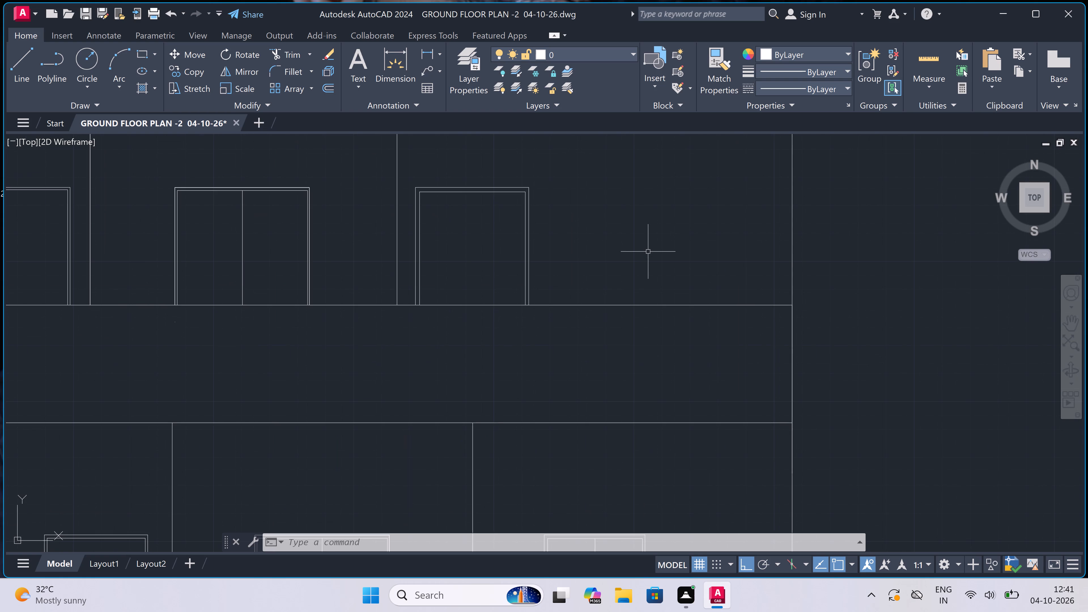
scroll(648, 252, up, 1)
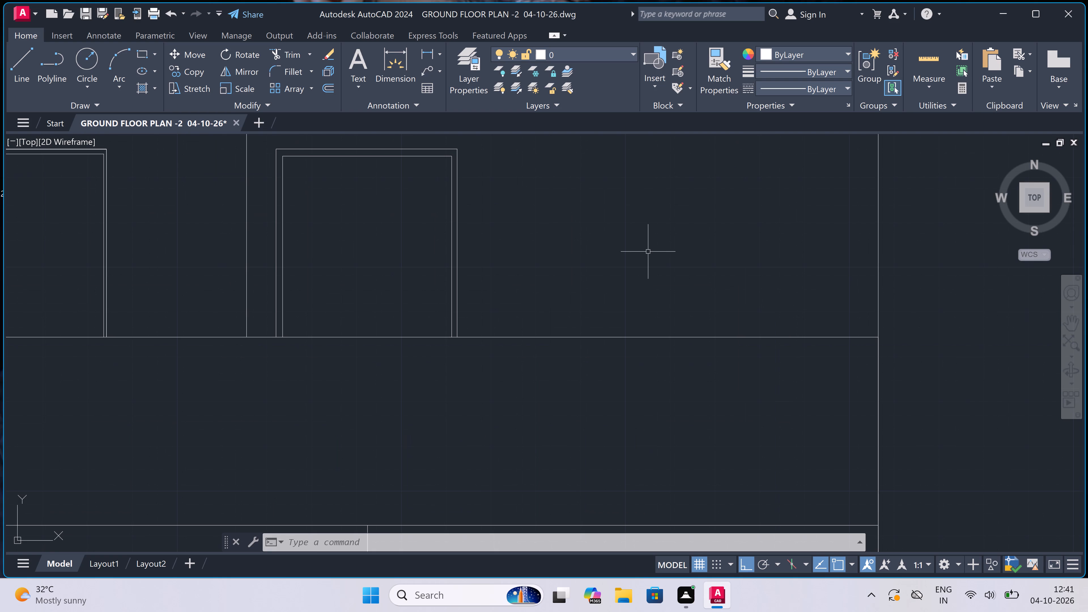
scroll(648, 252, down, 1)
scroll(648, 252, up, 1)
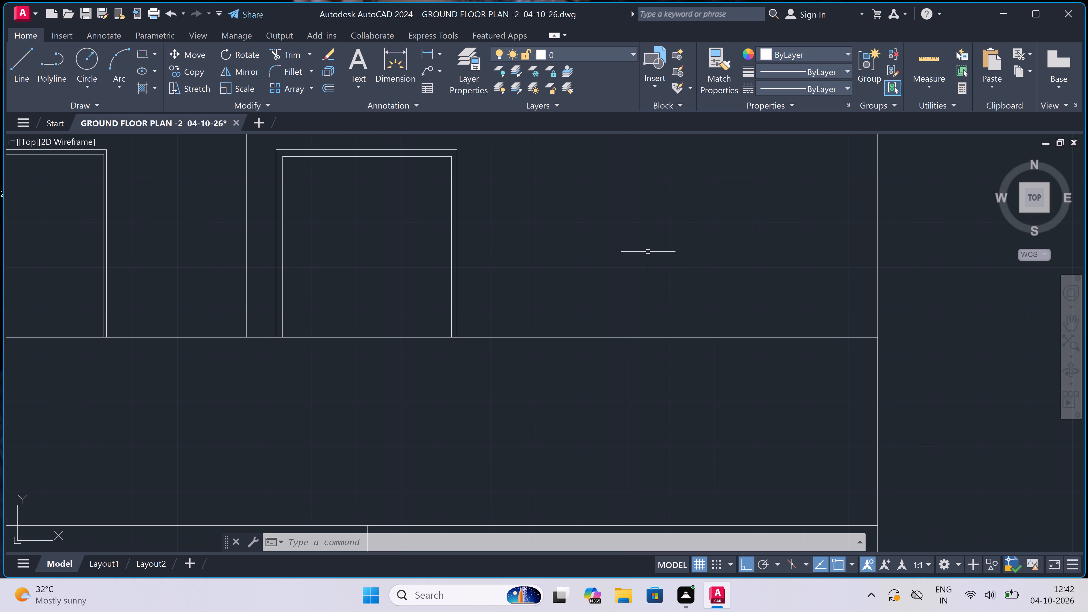
scroll(648, 252, down, 1)
scroll(648, 252, up, 1)
scroll(648, 252, down, 1)
scroll(648, 252, up, 1)
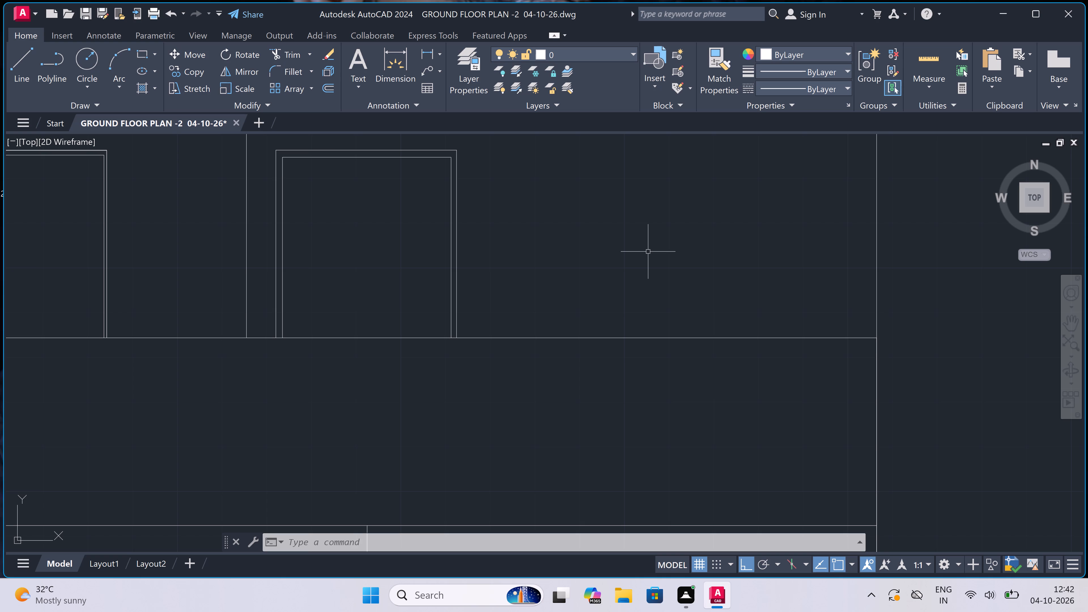
scroll(648, 252, down, 5)
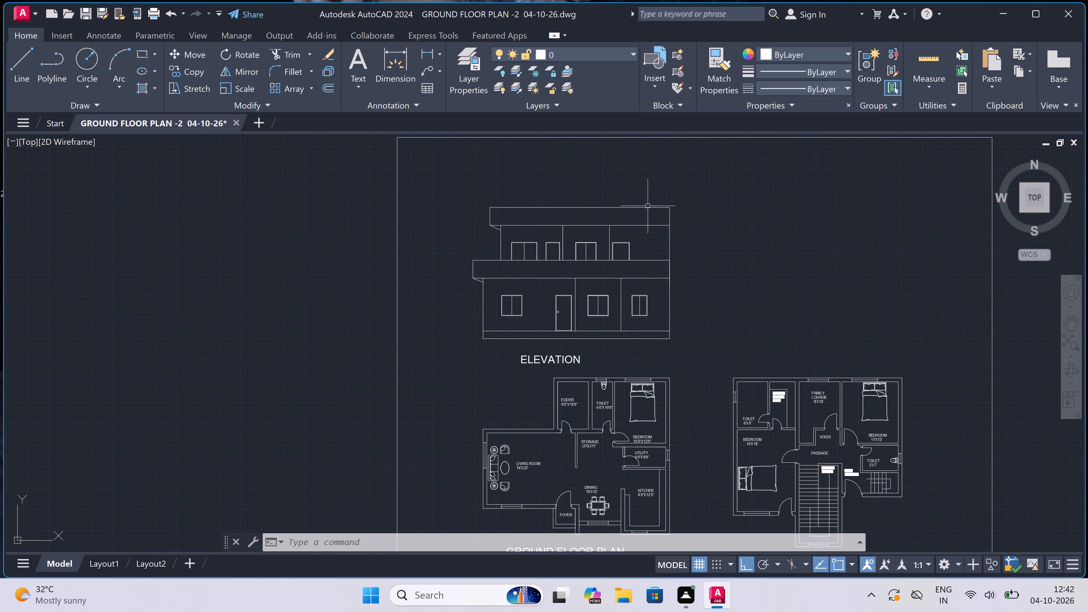
scroll(648, 206, up, 1)
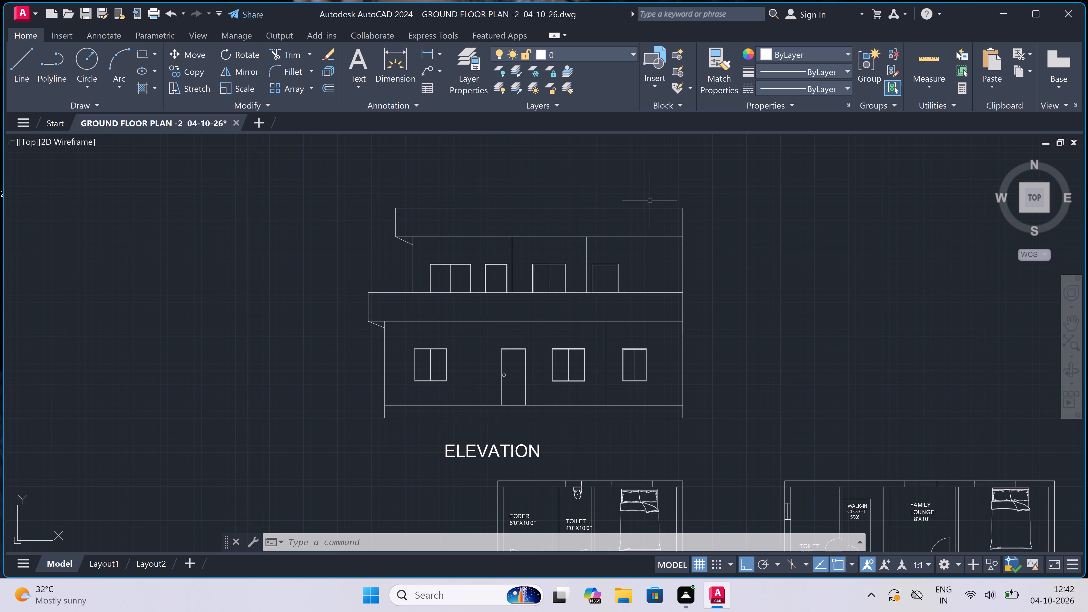
scroll(647, 203, up, 1)
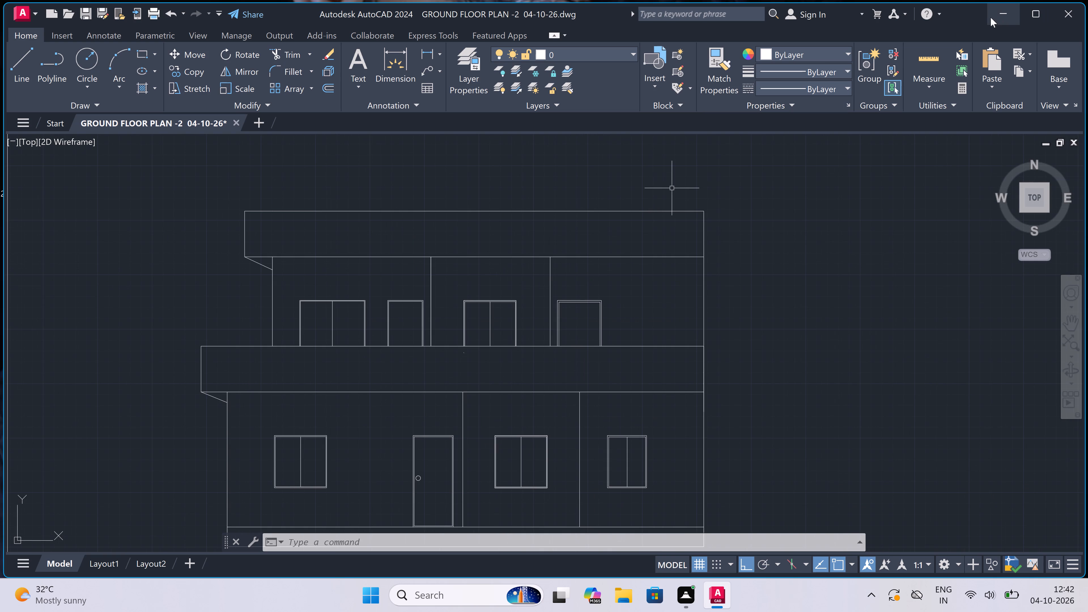
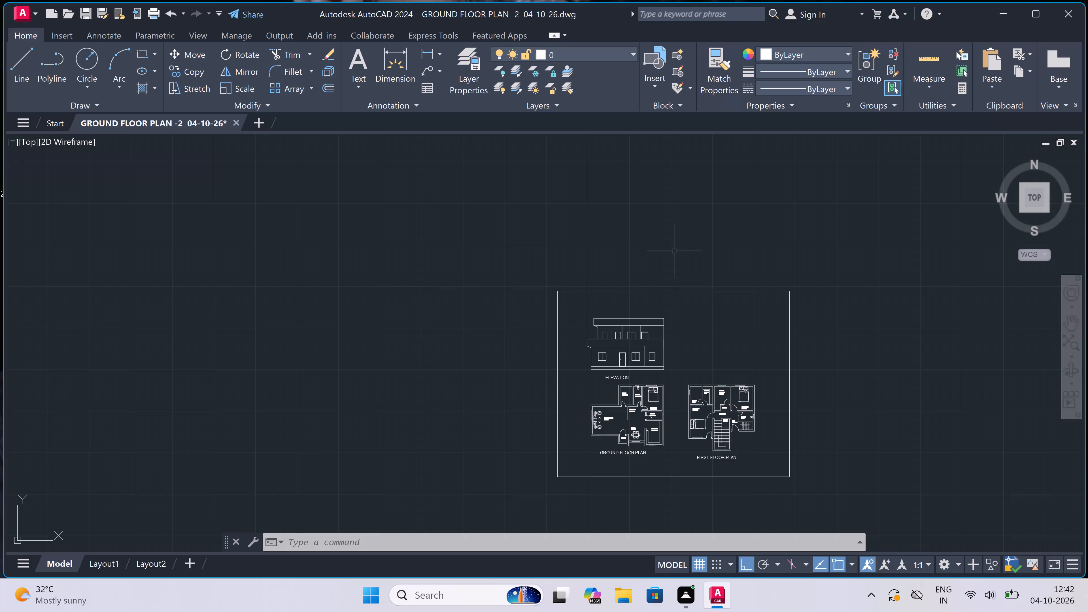
Start a plot of the model with the DWG To PDF.pc3 plotter on ISO A4 (297.00 x 210.00 MM) paper.
scroll(673, 252, down, 1)
scroll(690, 303, up, 1)
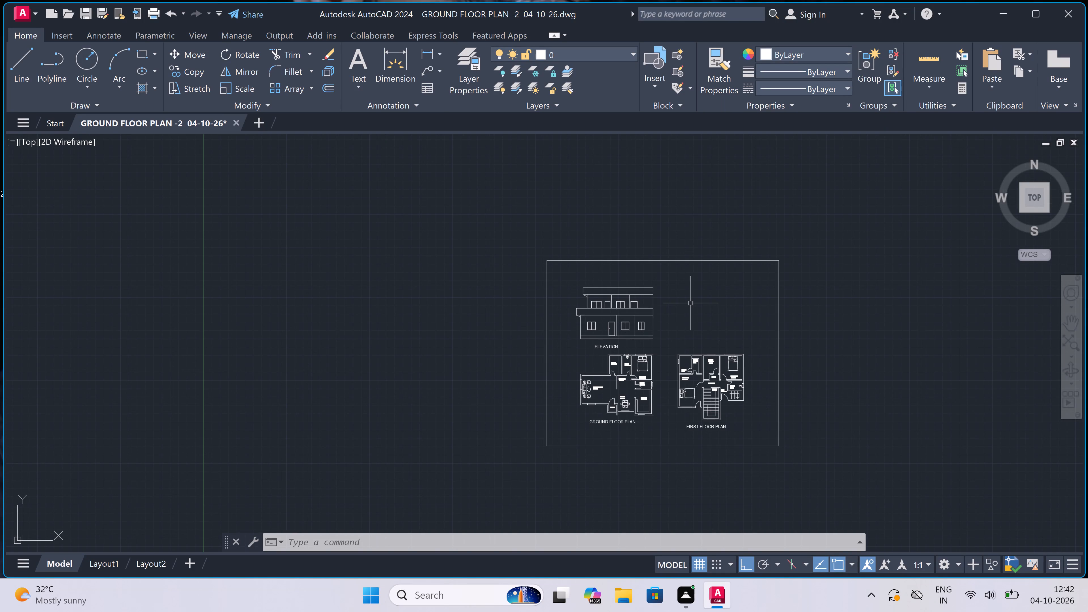
key(ctrl+p)
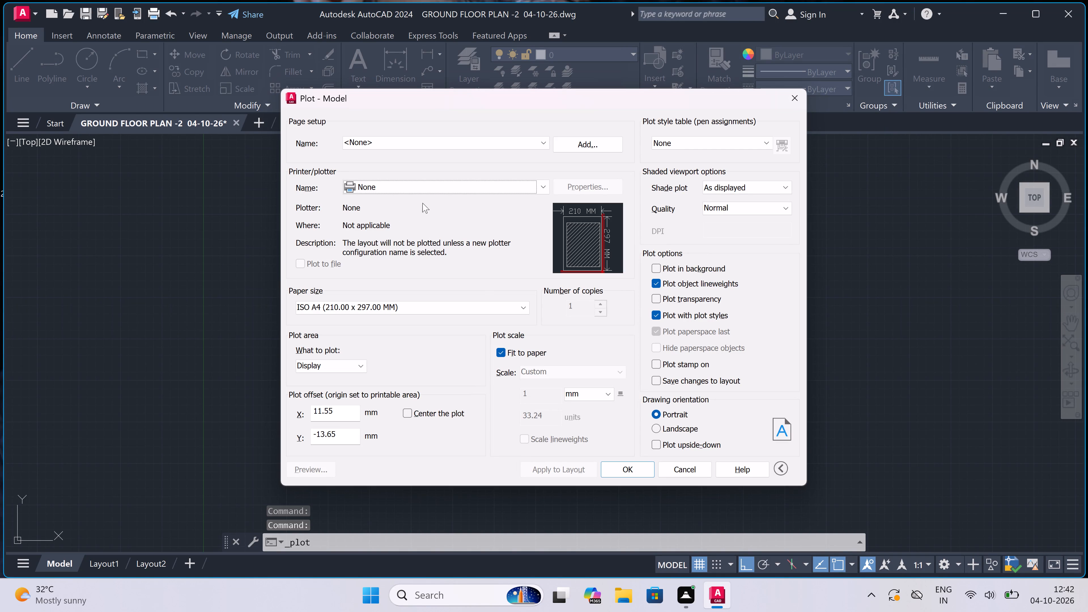
double_click(418, 187)
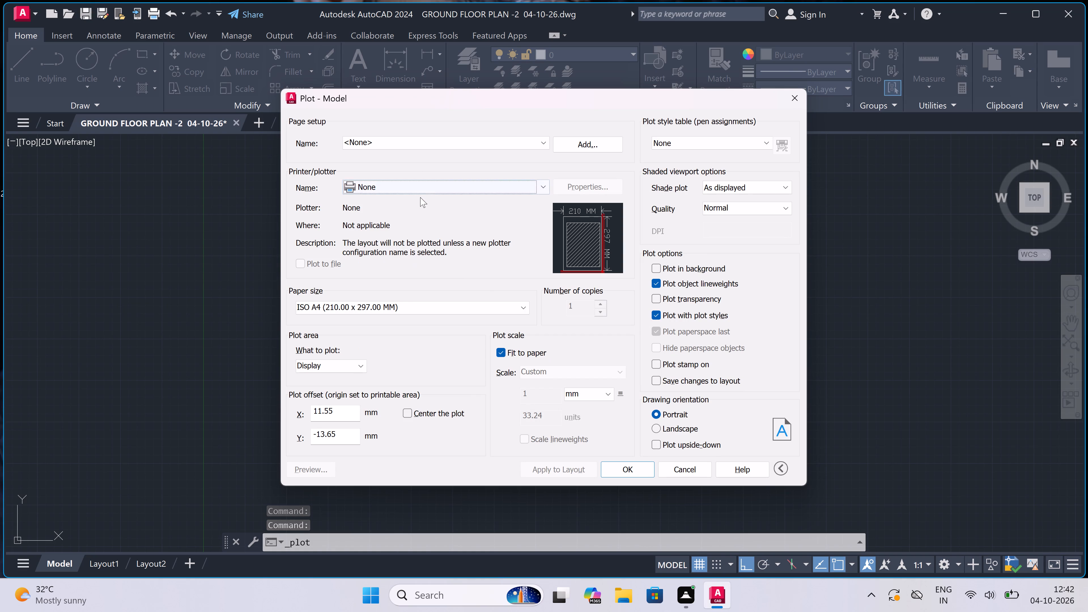
click(422, 188)
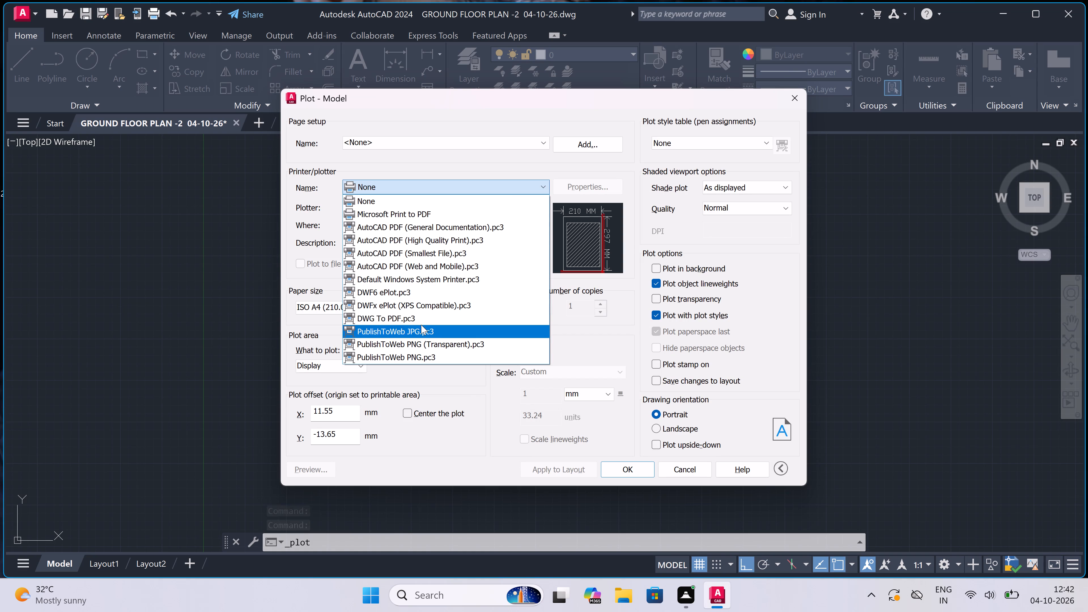
double_click(419, 321)
double_click(412, 308)
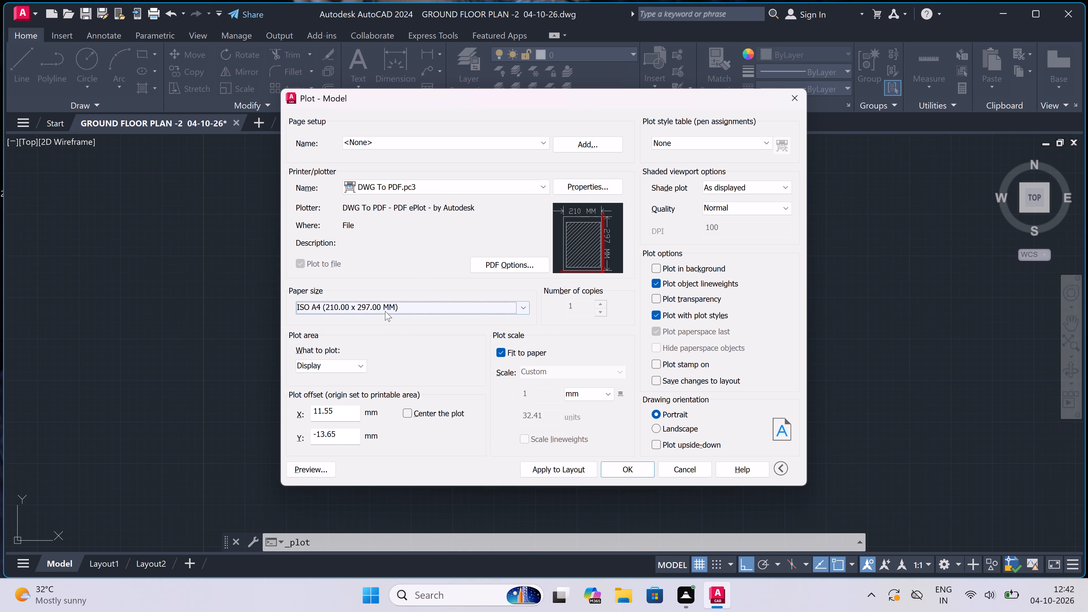
double_click(382, 306)
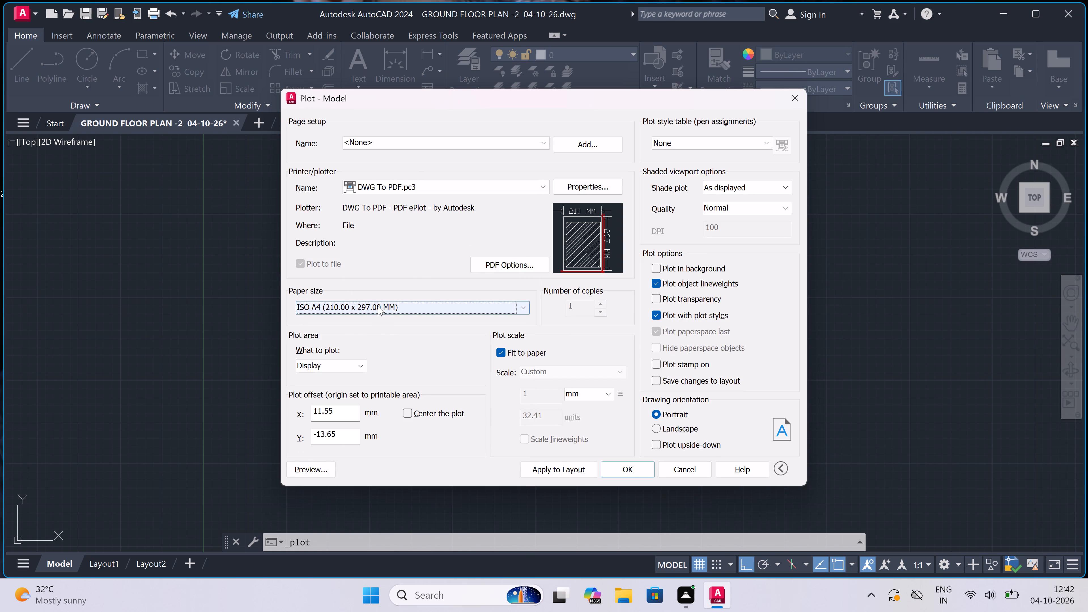
double_click(378, 305)
click(377, 306)
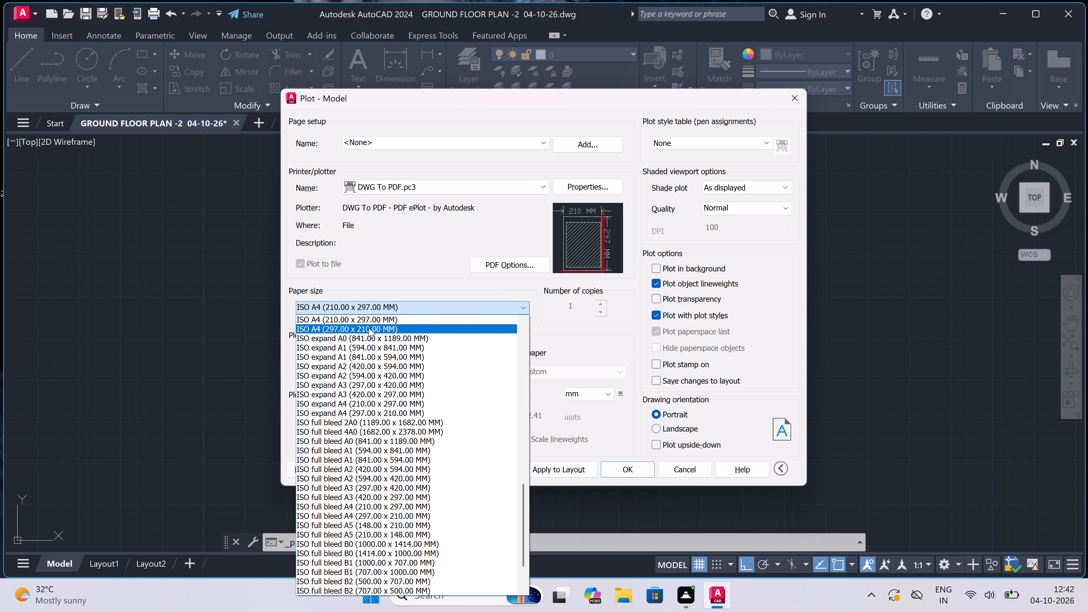
click(368, 328)
Set the plot area to a window spanning opposite corners of the border around the elevation and floor plans.
click(337, 356)
double_click(337, 368)
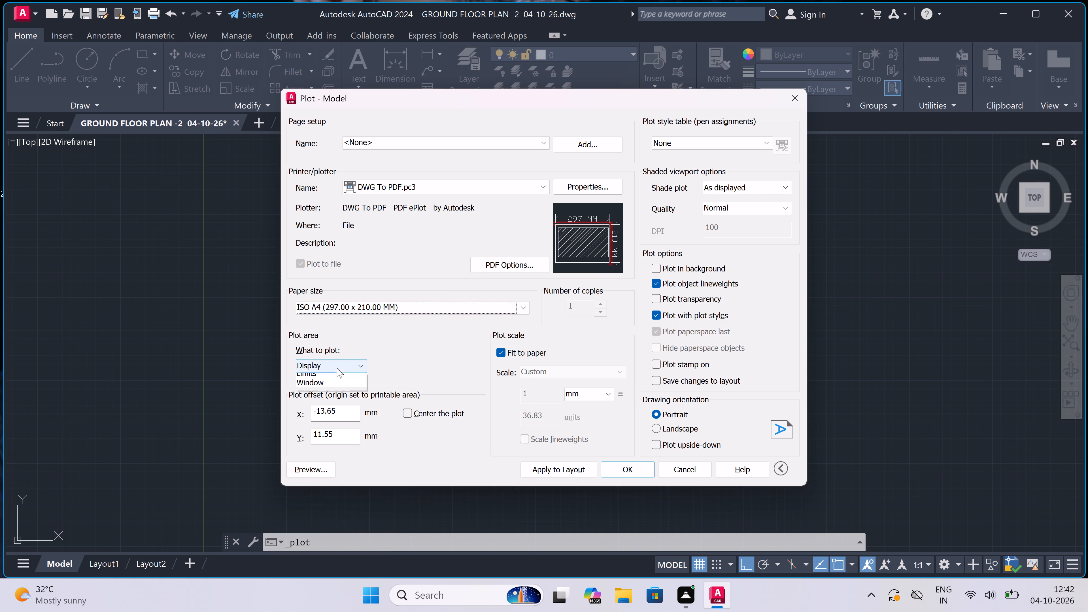
click(339, 365)
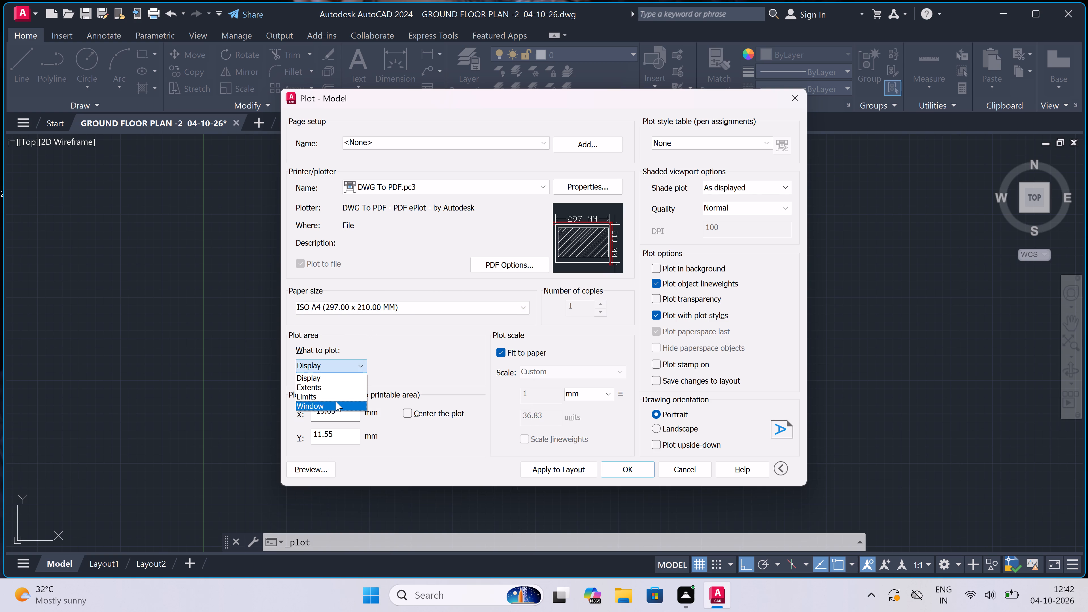
click(336, 403)
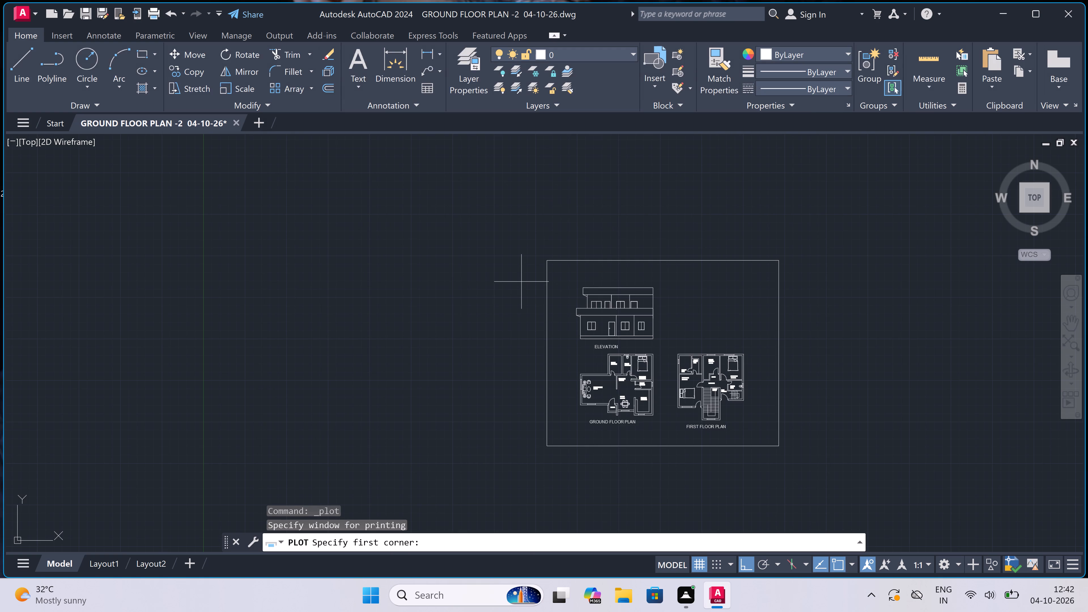
double_click(549, 262)
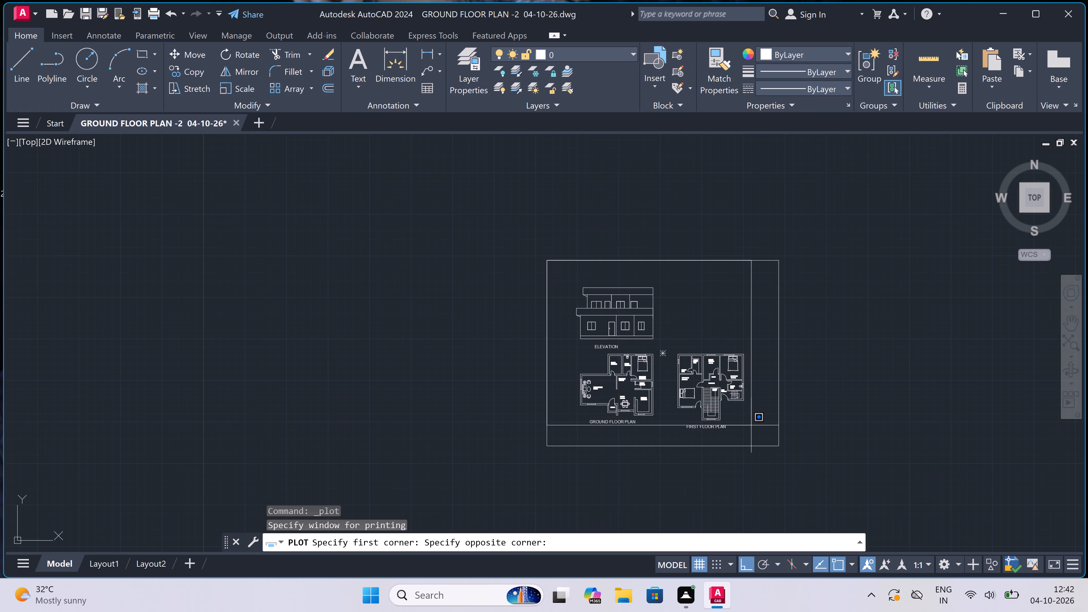
click(776, 443)
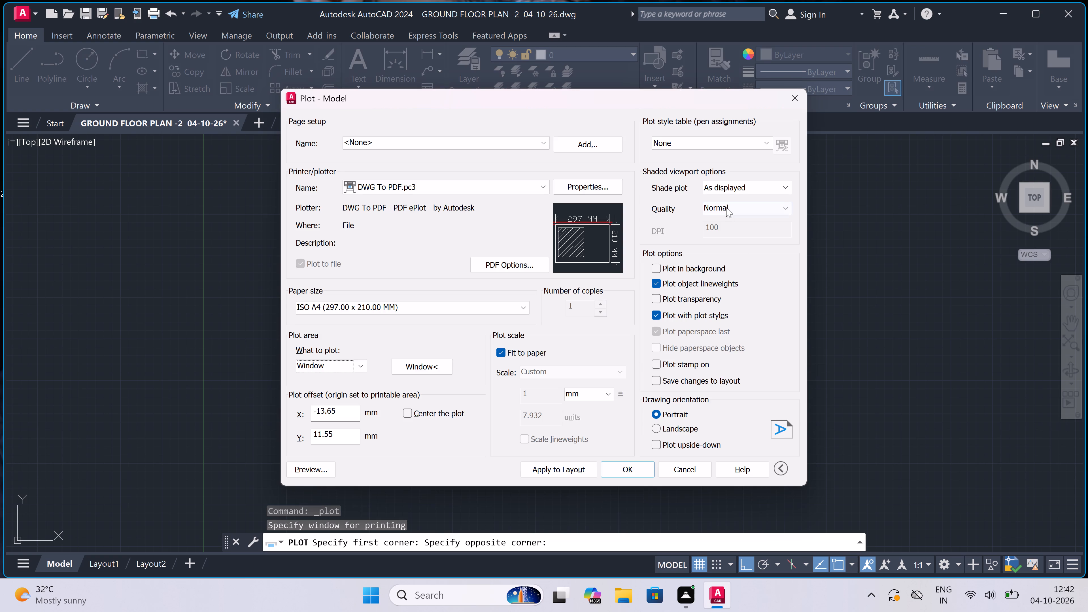
Assign the acad.ctb plot style table to all layouts, center the plot, and apply the settings to the layout.
triple_click(729, 143)
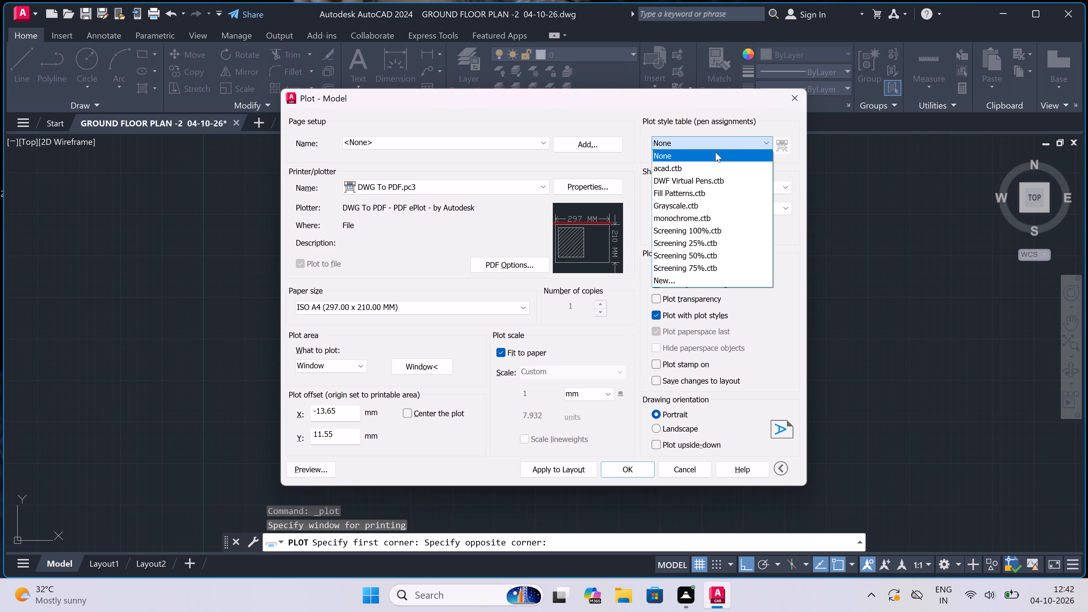
double_click(697, 171)
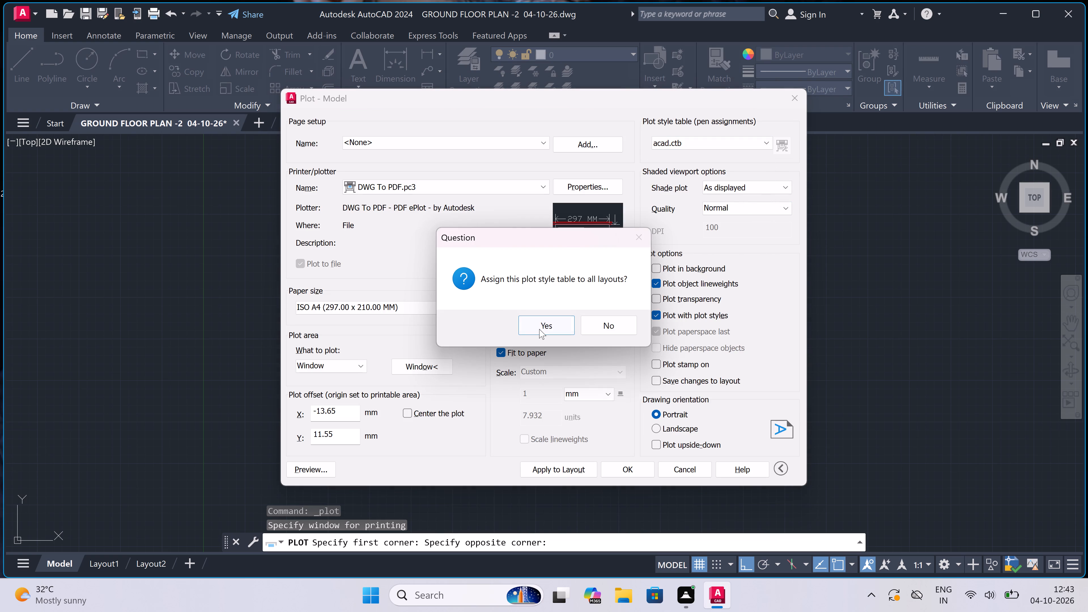
double_click(539, 329)
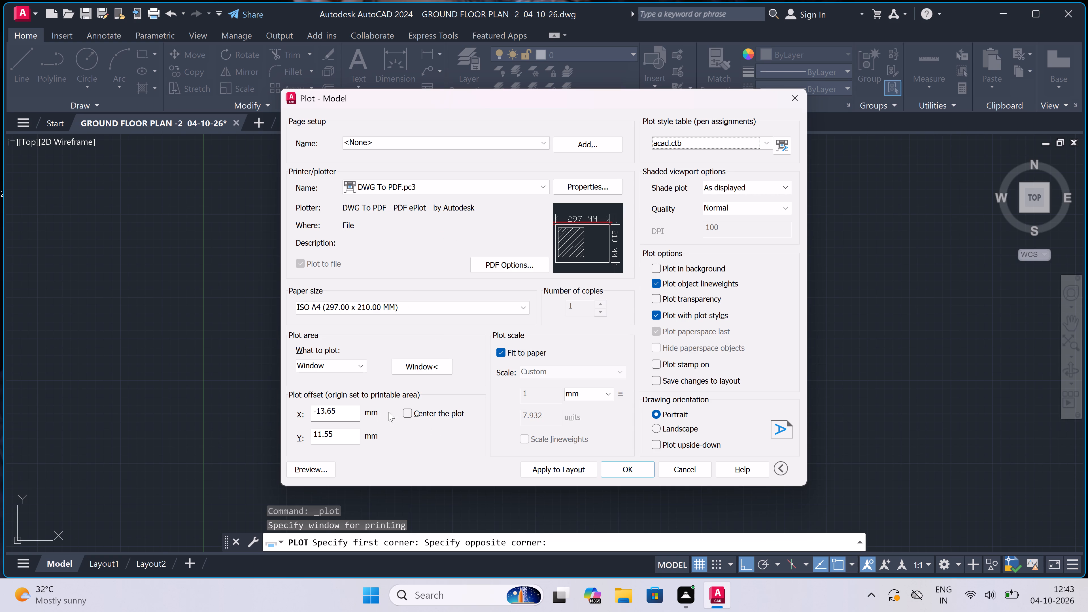
click(410, 410)
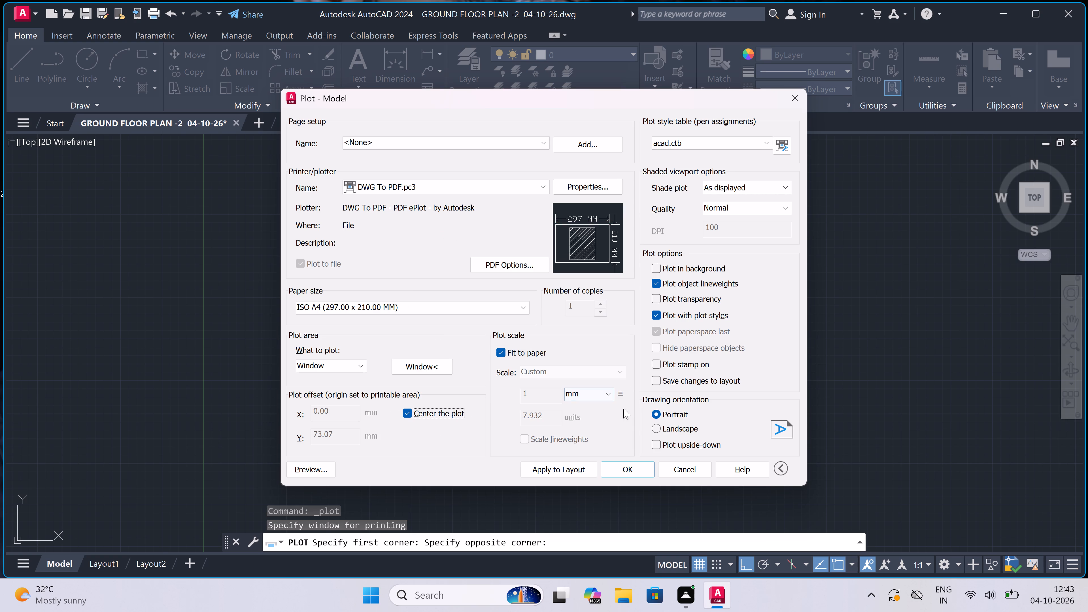
double_click(556, 468)
Plot the sheet to a PDF in Documents named "ground floor plan -2 04-10-26".
double_click(637, 465)
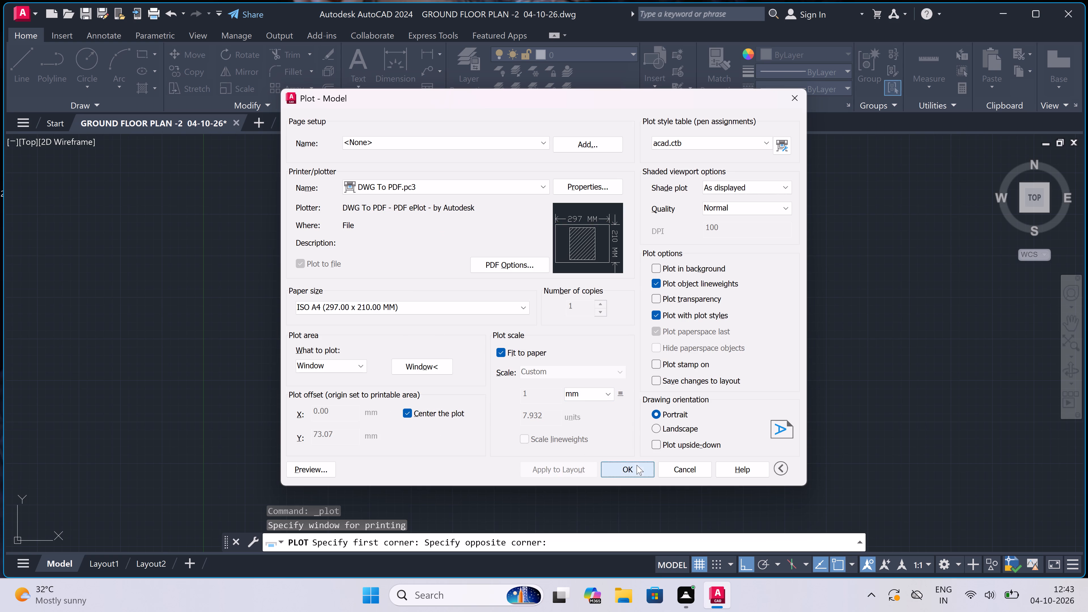
key(BackSpace)
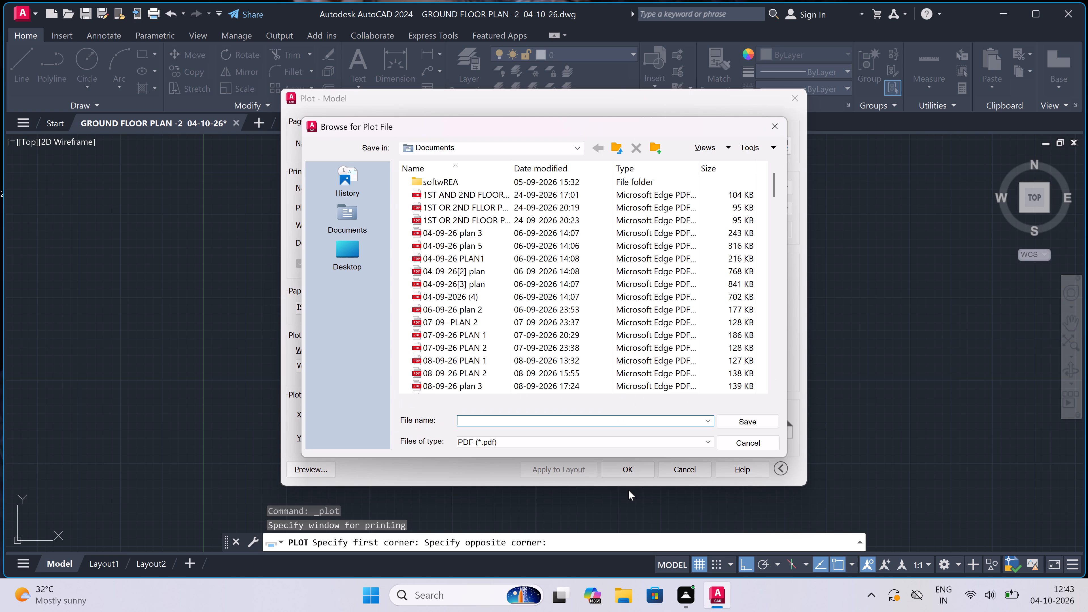
text(ground floor plan -2)
key(space)
key(space)
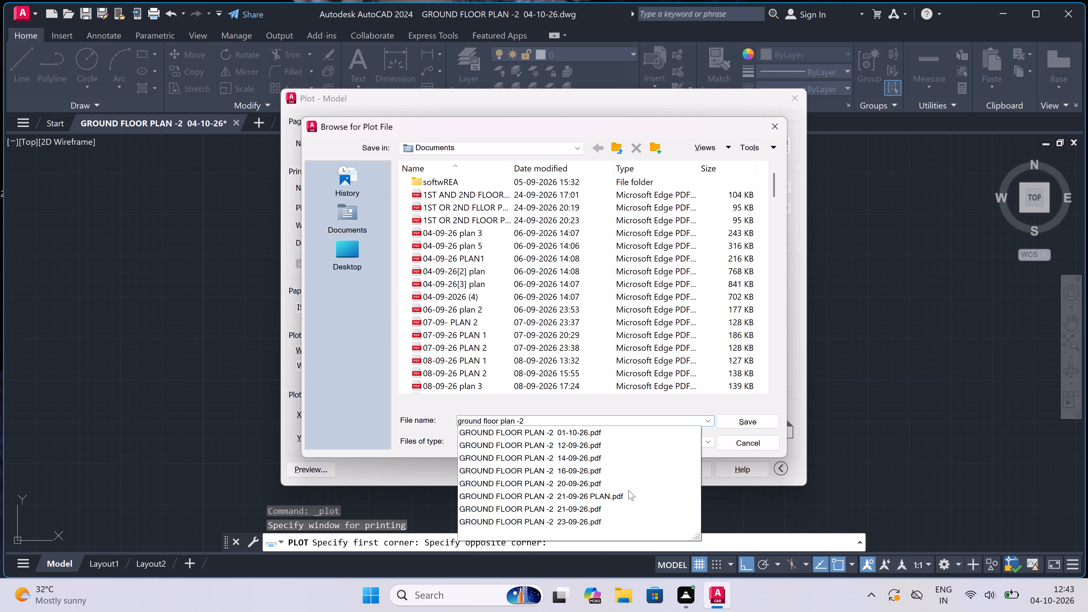
key(0)
text(4-10-)
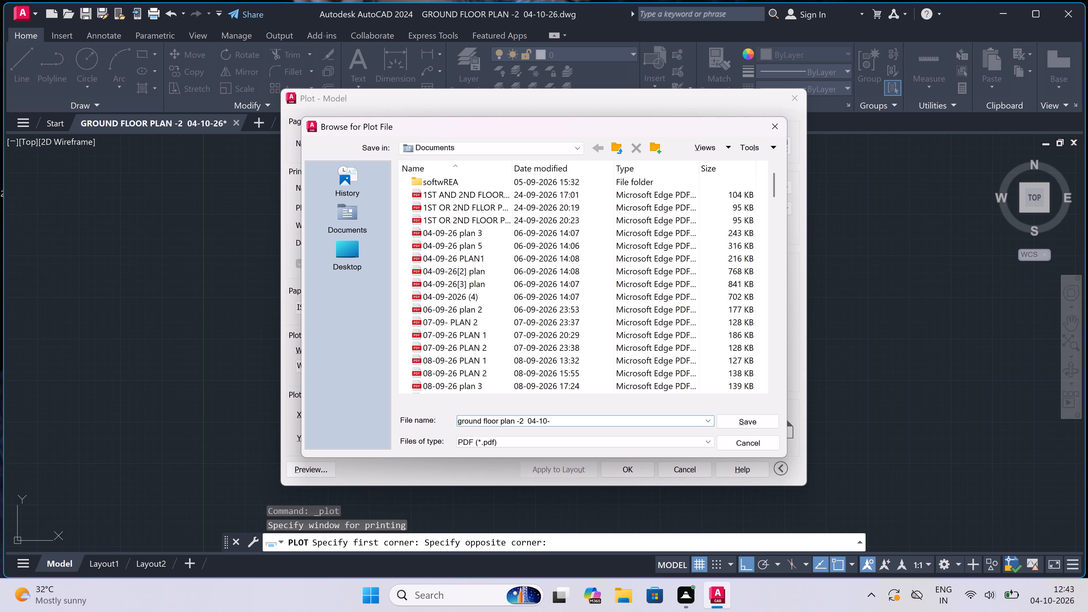
text(26)
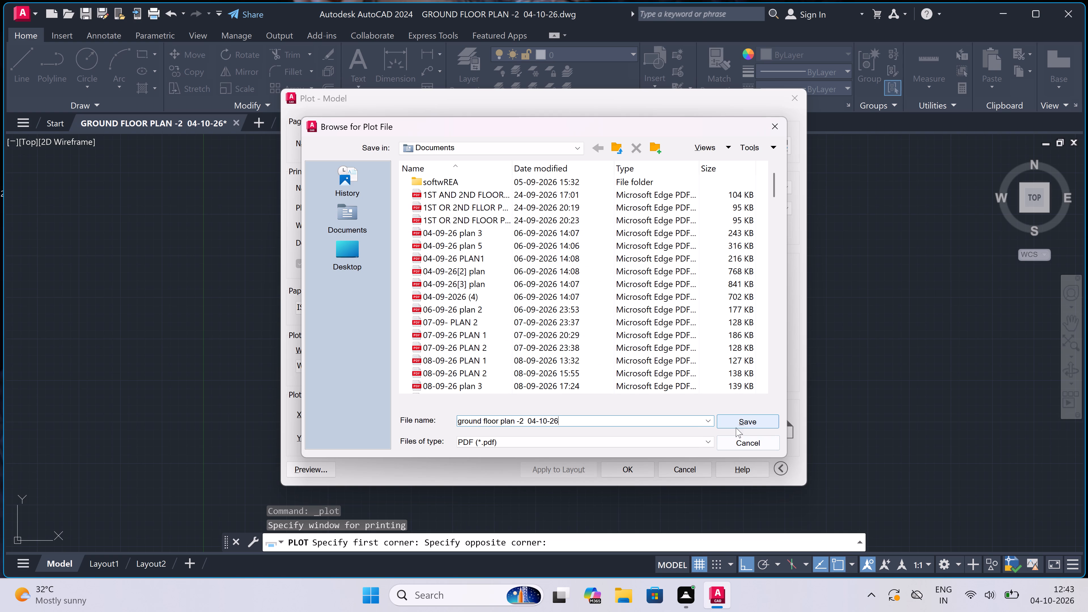
double_click(748, 419)
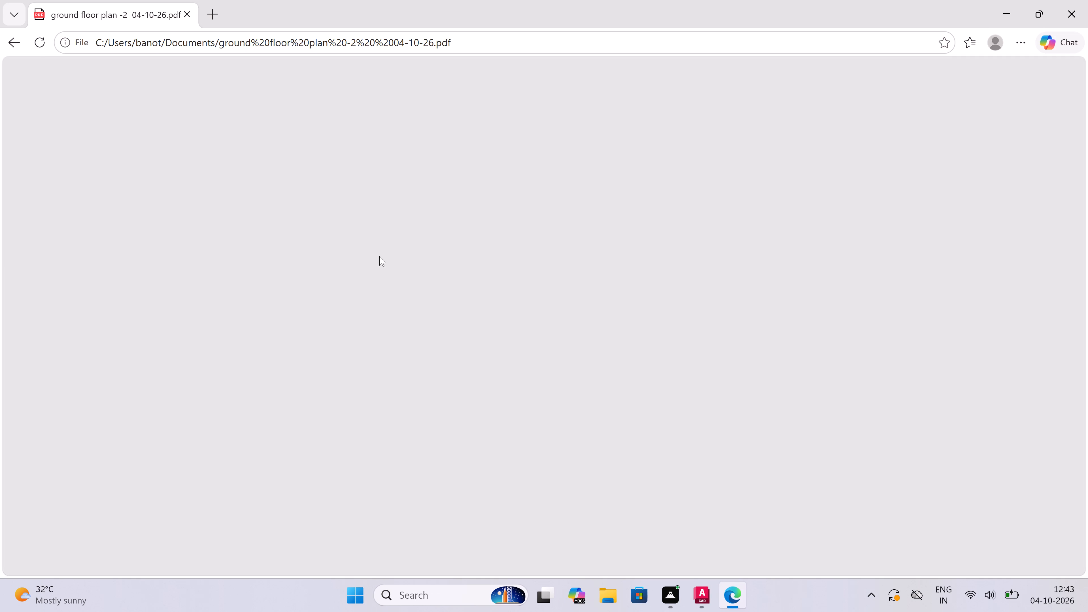
Check the elevation and floor plans on the plotted PDF page, and close the PDF.
scroll(523, 222, down, 4)
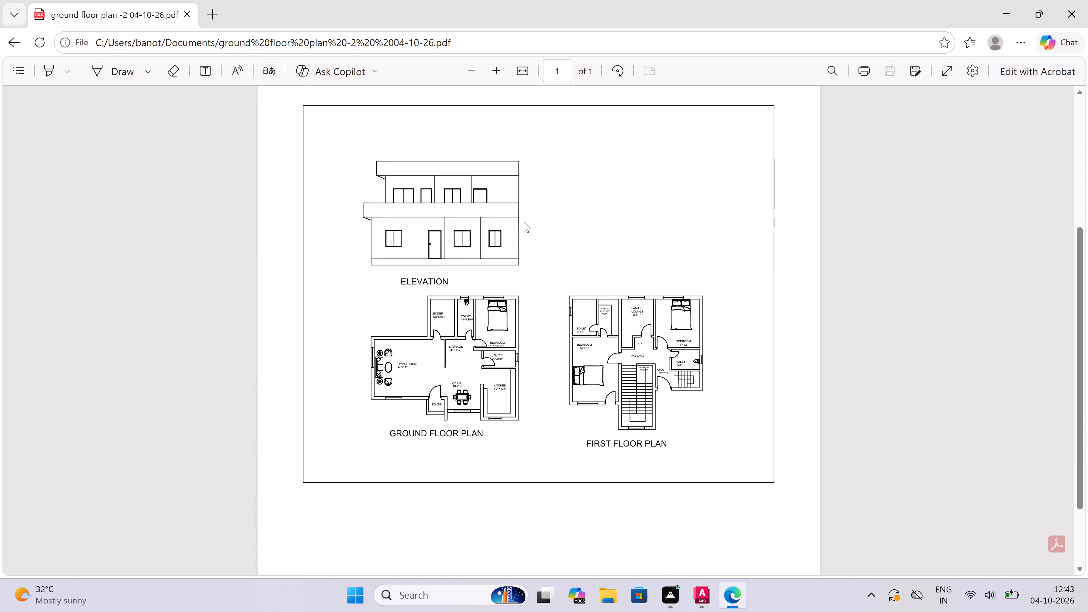
scroll(524, 221, up, 4)
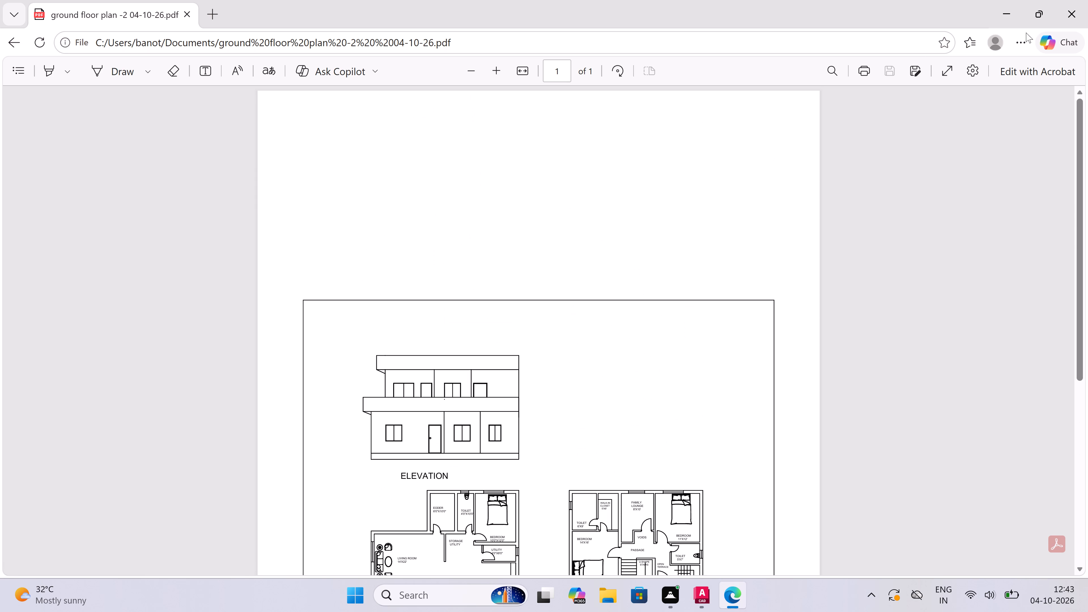
click(1063, 14)
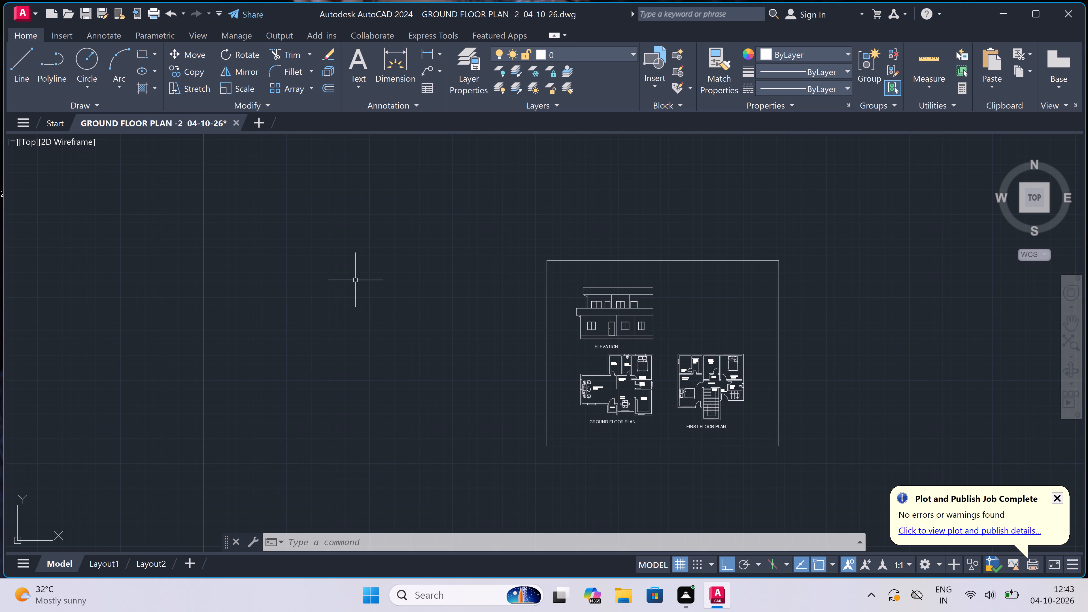
Start another PDF plot with the same settings and shorten the proposed file name to "GROUND FLOOR PLAN -2 04-10-26".
key(ctrl+p)
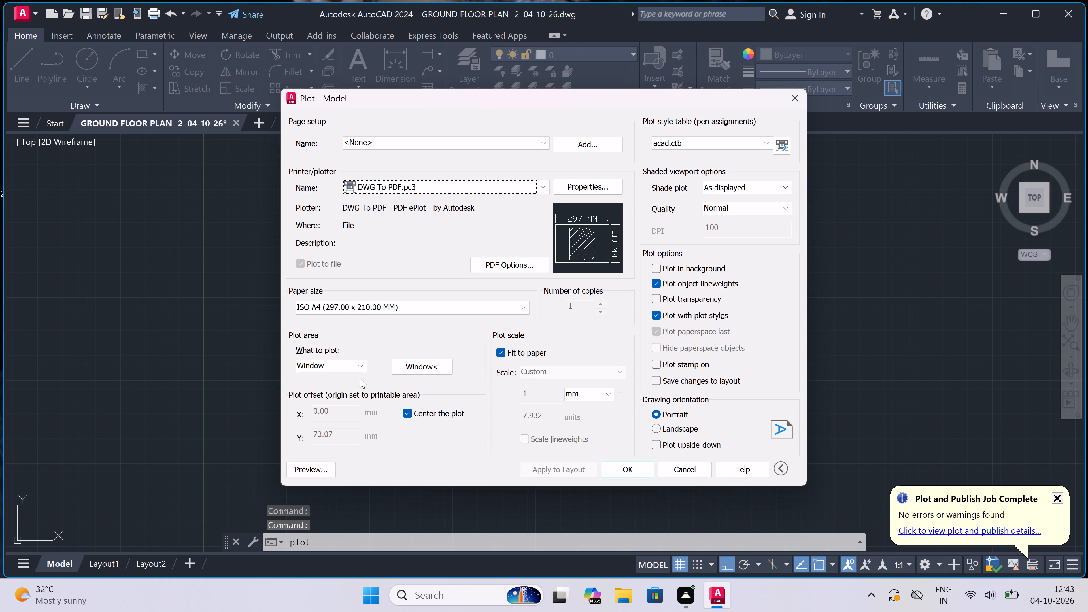
click(628, 466)
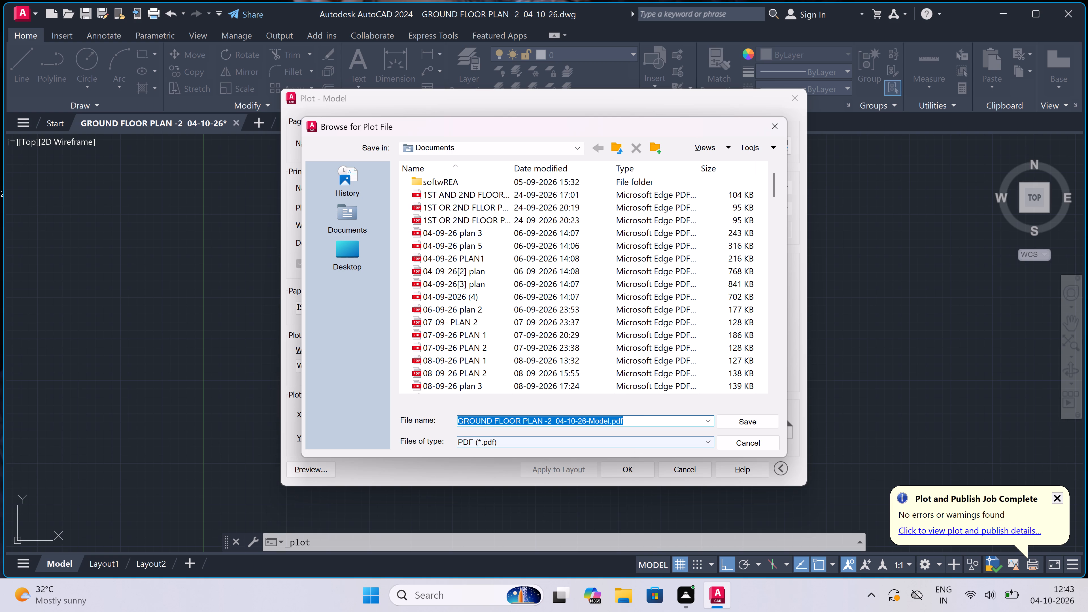
double_click(639, 419)
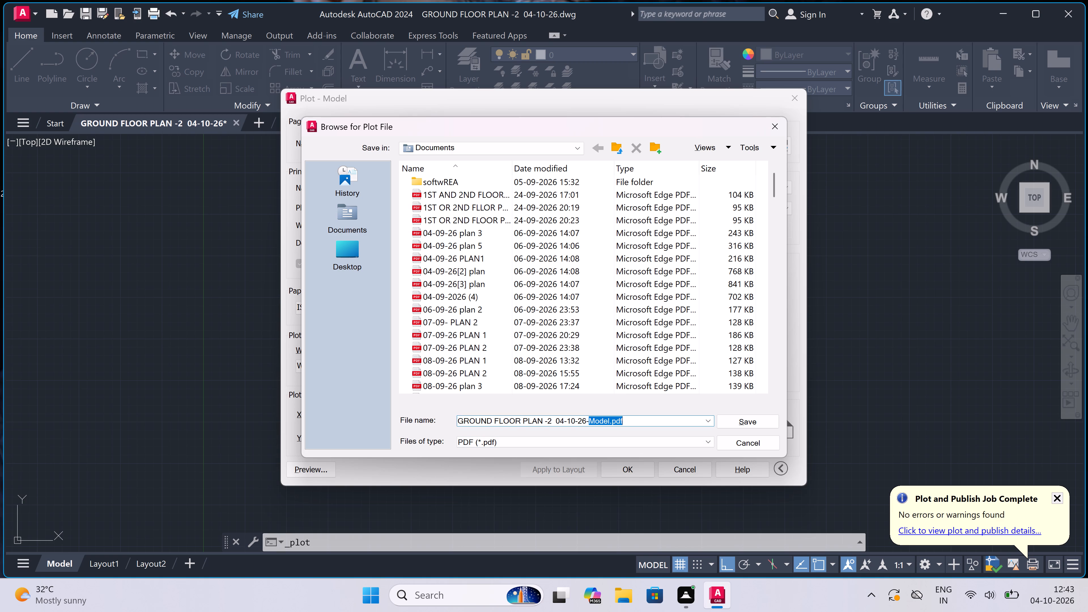
key(BackSpace)
key(BackSpace)
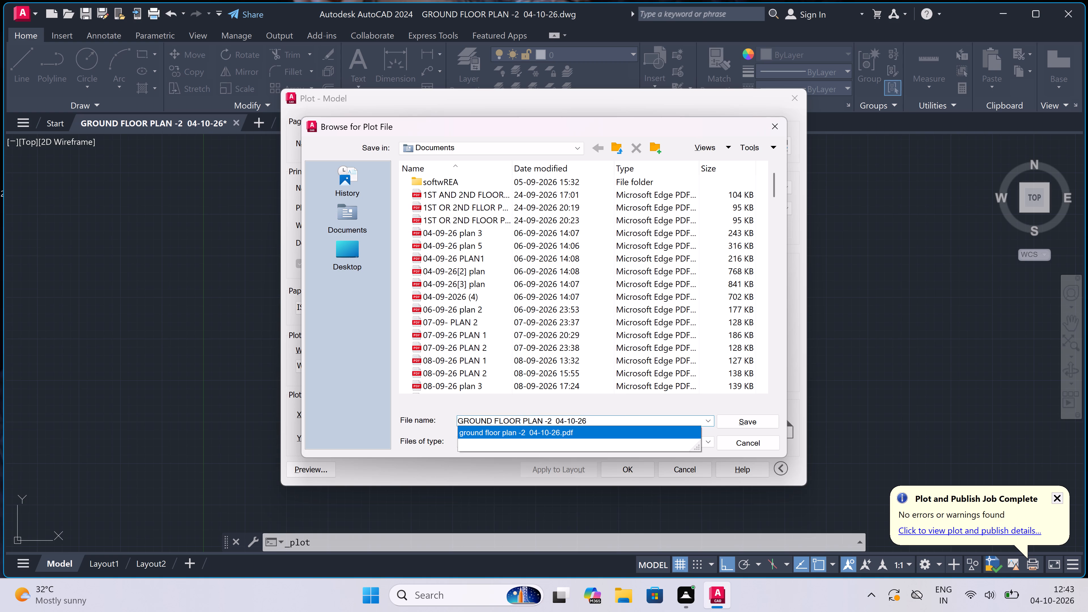
click(493, 421)
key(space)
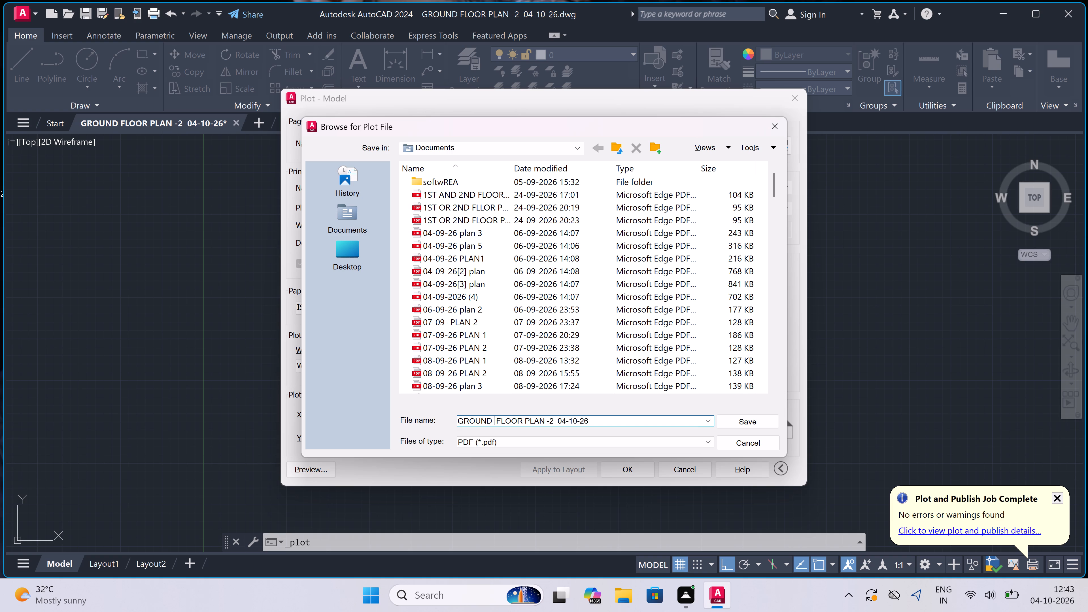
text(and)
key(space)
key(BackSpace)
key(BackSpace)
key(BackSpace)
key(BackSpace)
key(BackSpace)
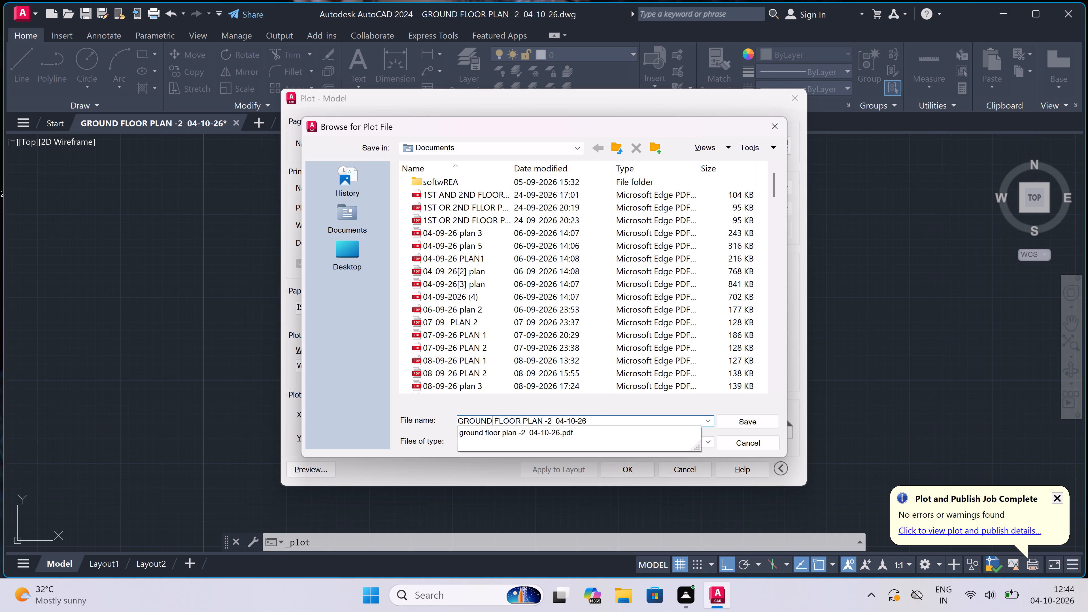
Plot the sheet to a PDF in Documents named "ground and first floor plan -2 04-10-26", and close the opened PDF.
key(BackSpace)
key(BackSpace)
key(BackSpace)
key(BackSpace)
key(BackSpace)
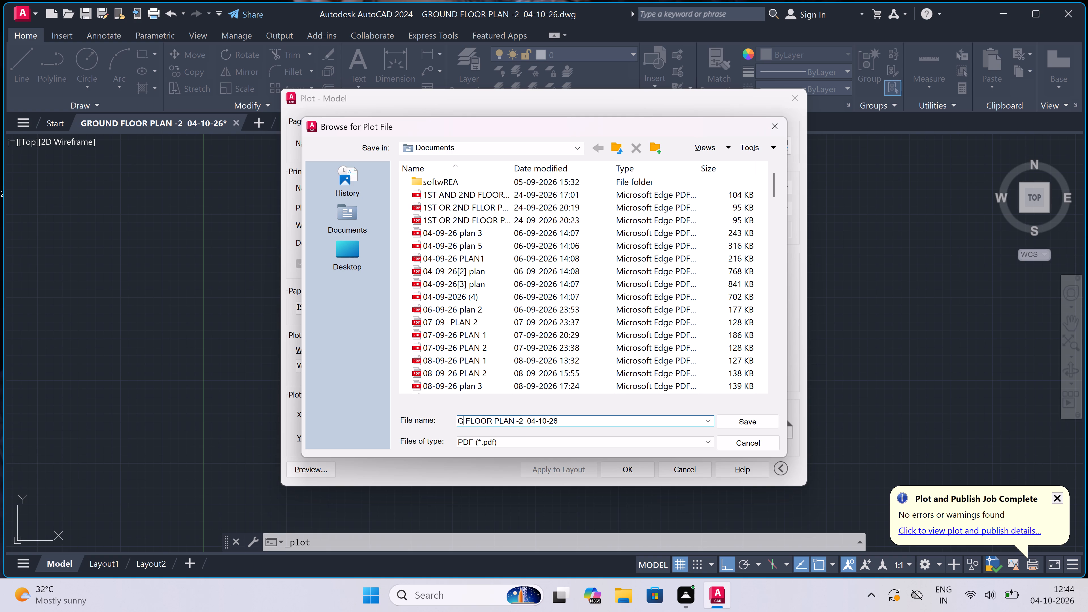
key(BackSpace)
click(507, 421)
key(BackSpace)
key(BackSpace)
key(BackSpace)
key(BackSpace)
key(BackSpace)
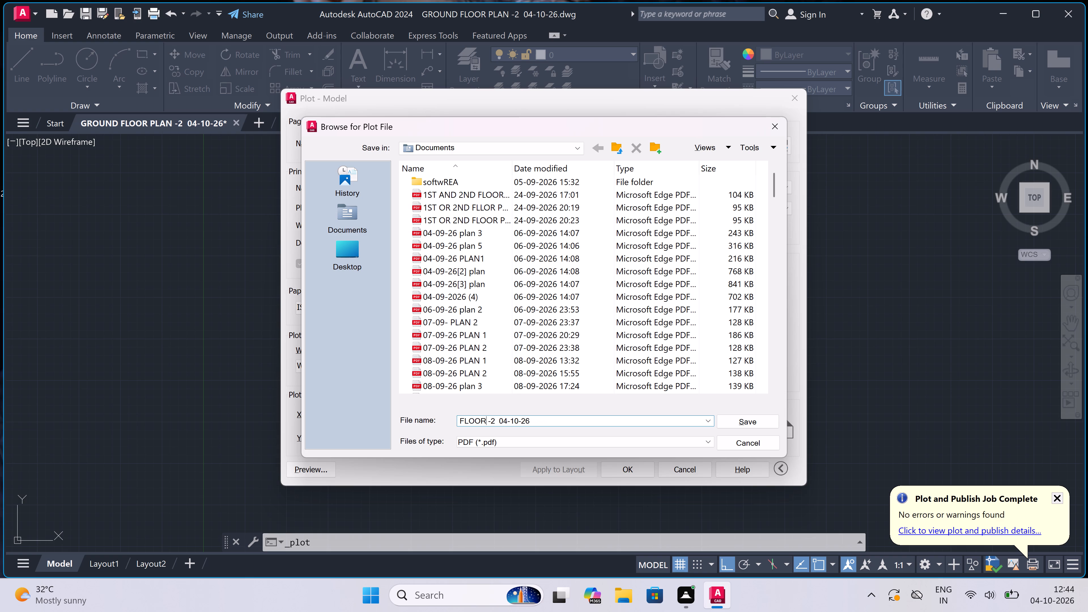
key(BackSpace)
key(BackSpace)
key(BackSpace)
key(BackSpace)
key(BackSpace)
text(grou)
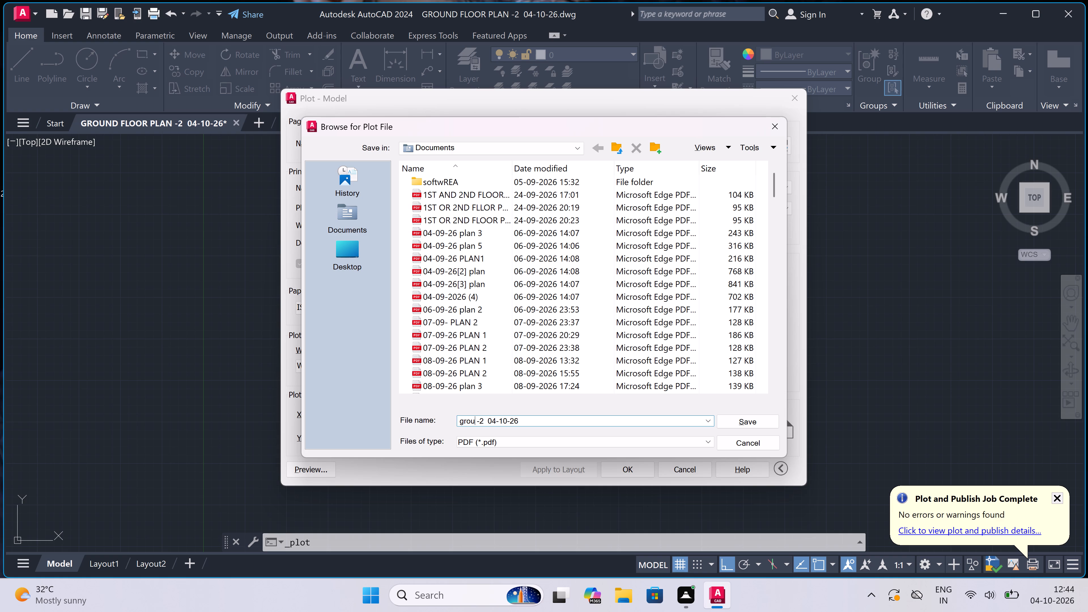
text(nd floor pl)
key(BackSpace)
key(BackSpace)
key(BackSpace)
key(BackSpace)
key(BackSpace)
key(BackSpace)
key(BackSpace)
key(BackSpace)
text(and se)
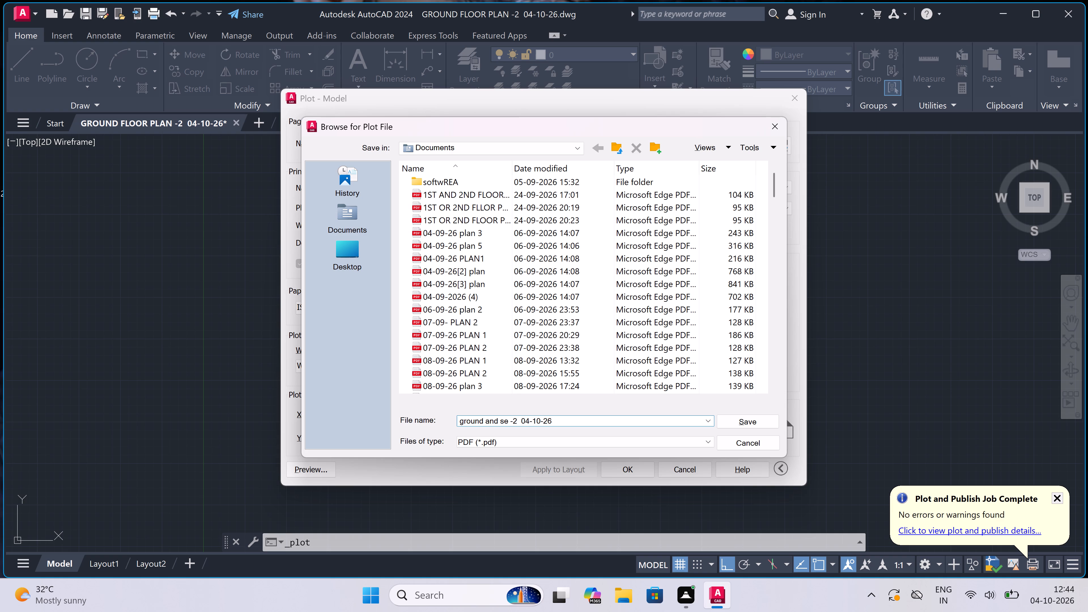
key(BackSpace)
key(BackSpace)
key(BackSpace)
key(space)
text(first d)
key(BackSpace)
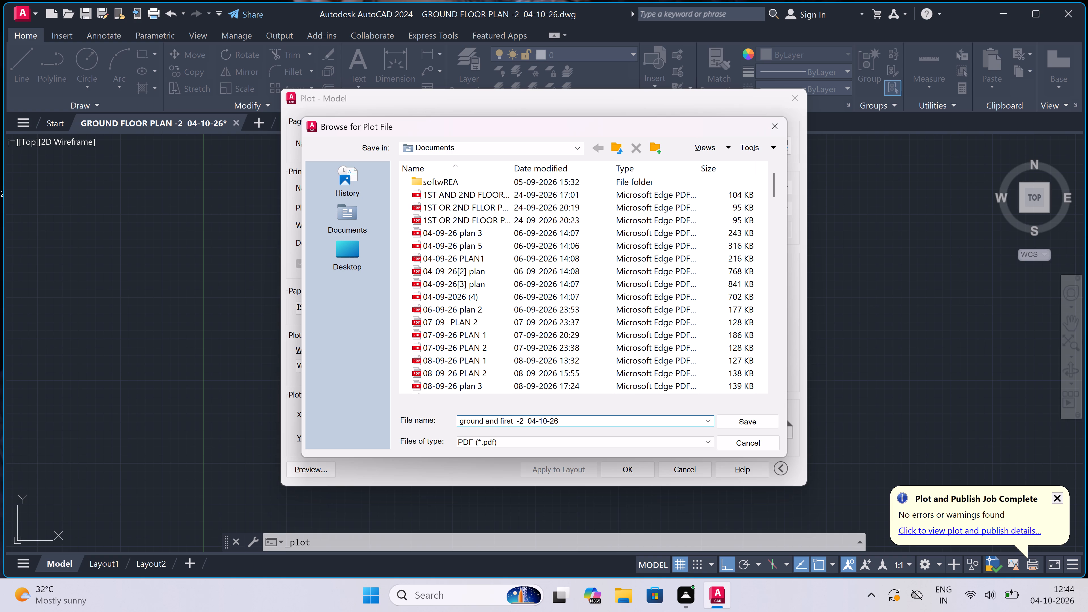
text(floor plab)
key(BackSpace)
text(n-)
key(BackSpace)
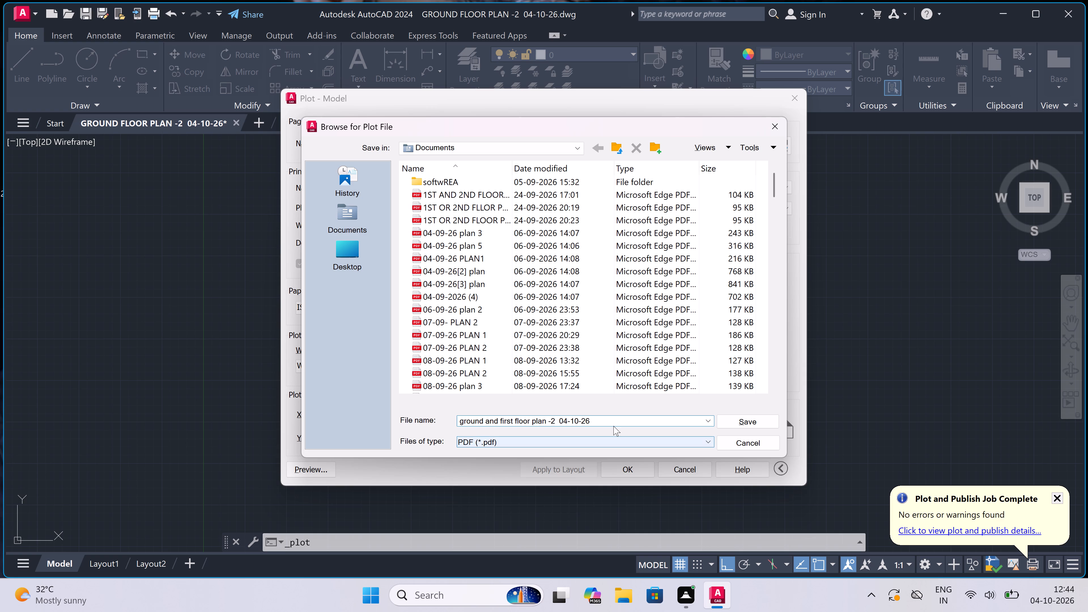
triple_click(742, 419)
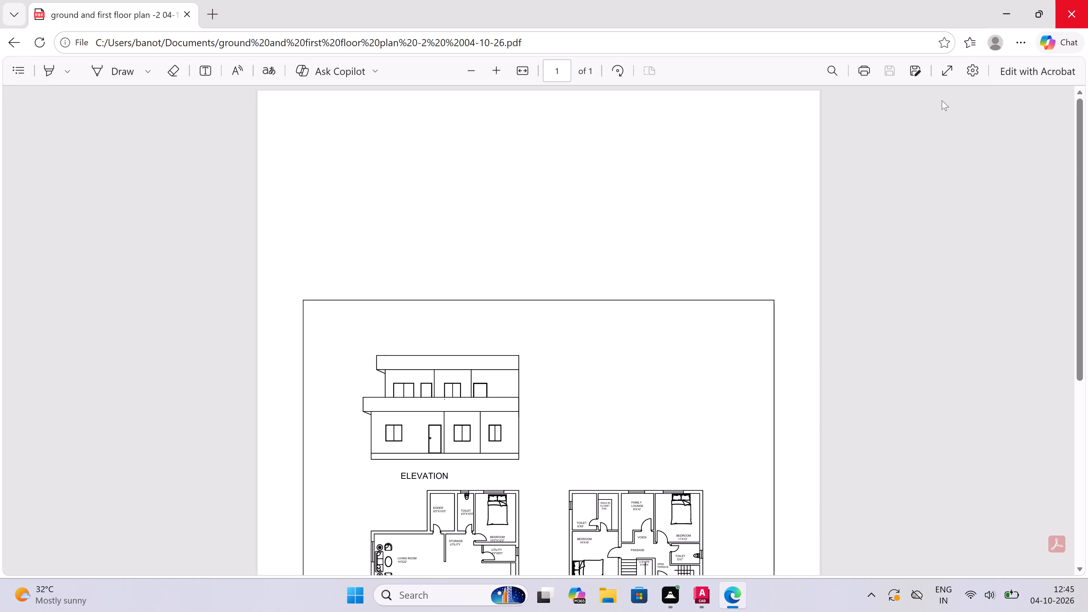
double_click(1064, 8)
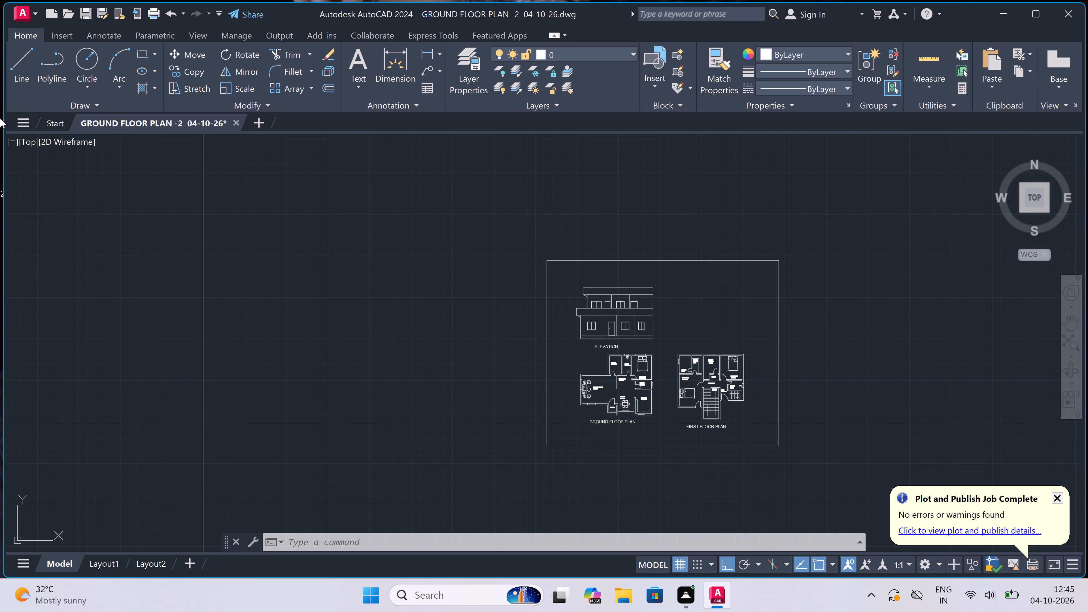
Save the drawing in Downloads as an AutoCAD 2018 drawing named "ground and second floor plan-2 04-10-26".
double_click(21, 8)
double_click(16, 10)
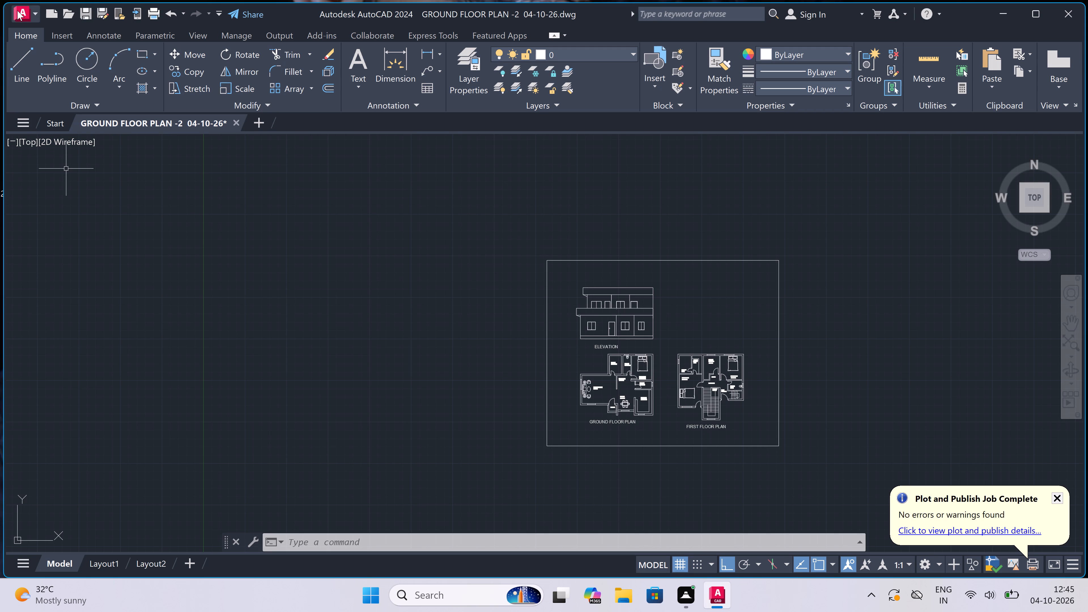
double_click(18, 10)
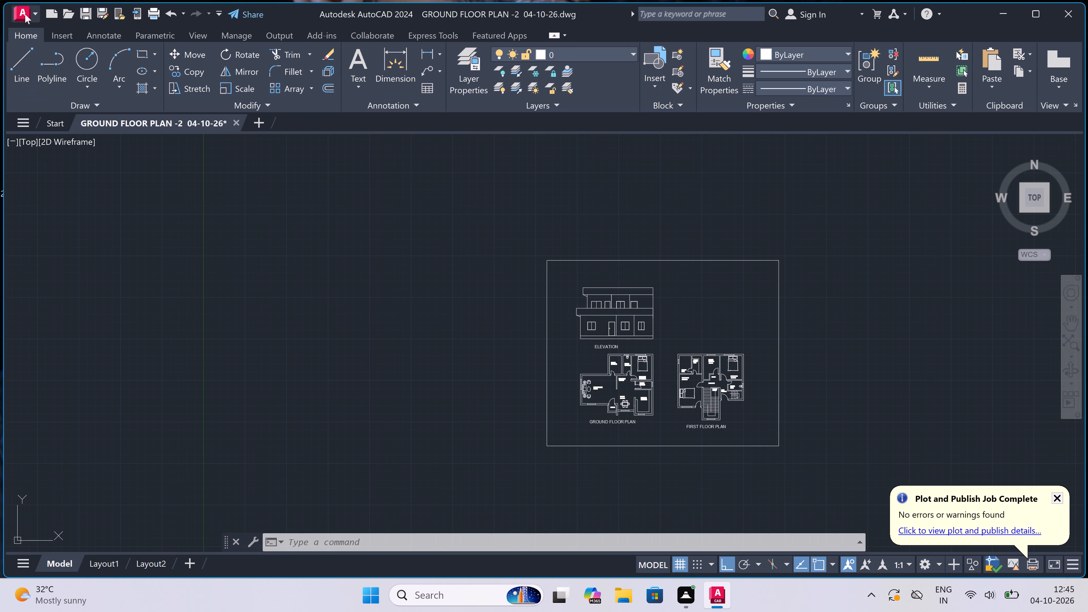
double_click(24, 13)
click(24, 12)
double_click(76, 191)
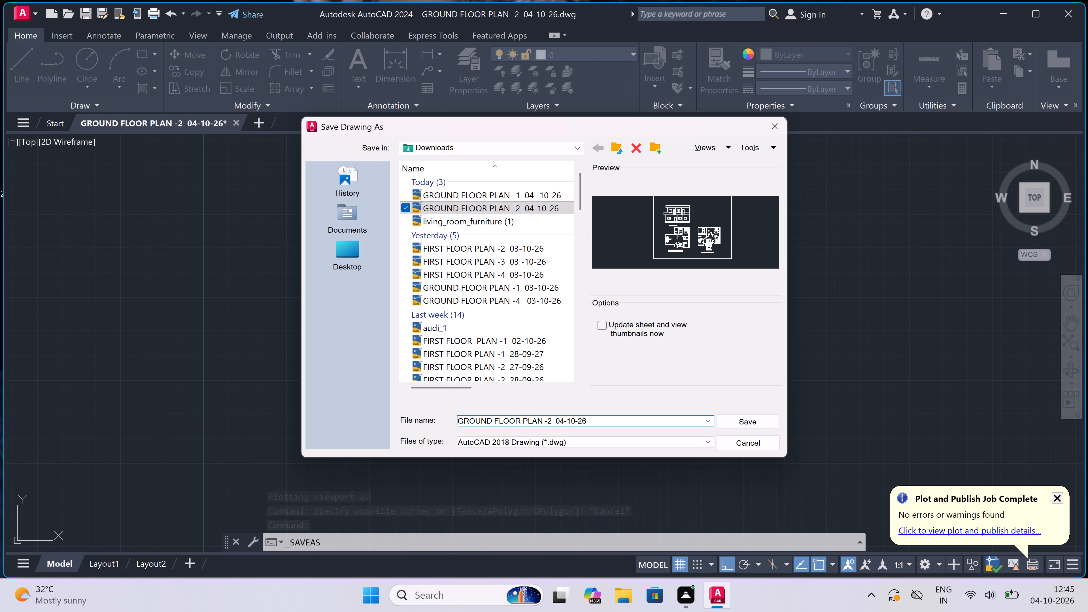
double_click(543, 421)
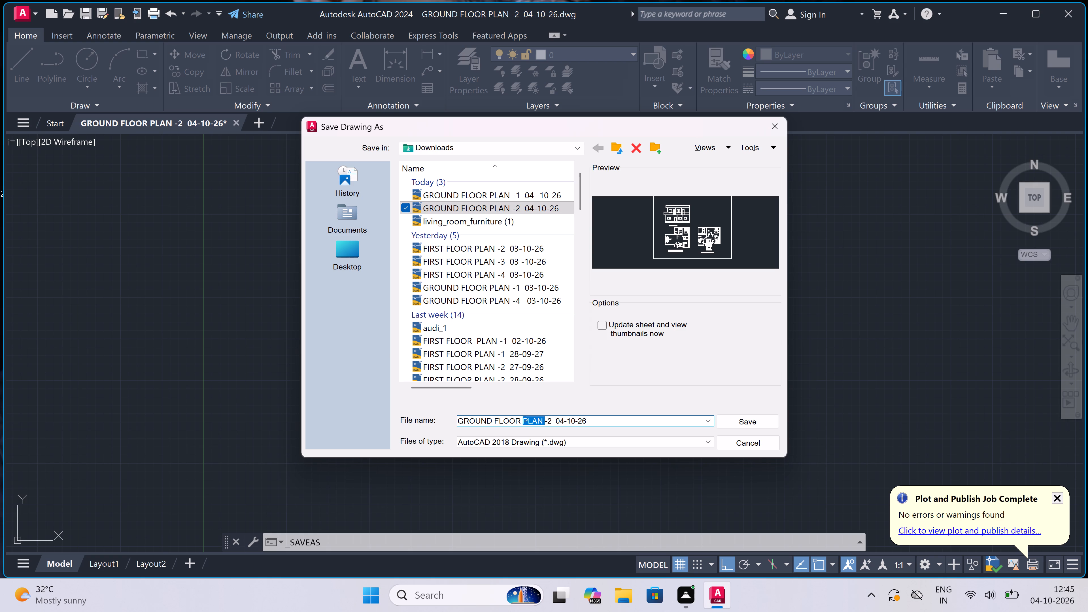
key(BackSpace)
key(BackSpace)
key(BackSpace)
key(BackSpace)
key(BackSpace)
key(BackSpace)
key(BackSpace)
key(BackSpace)
key(BackSpace)
key(BackSpace)
key(BackSpace)
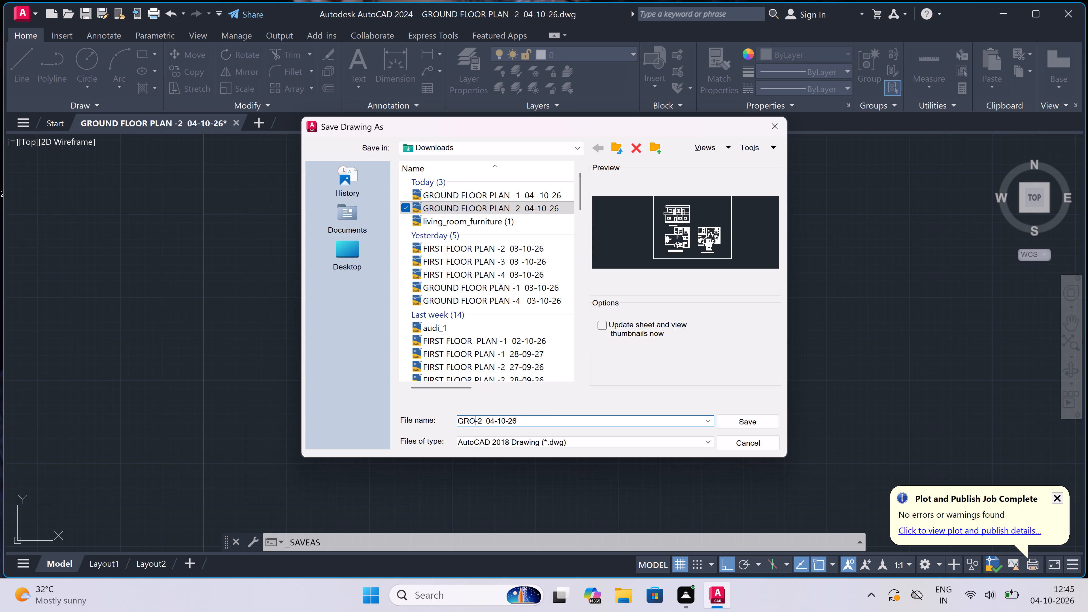
key(BackSpace)
key(BackSpace)
key(BackSpace)
text(groun)
text(d)
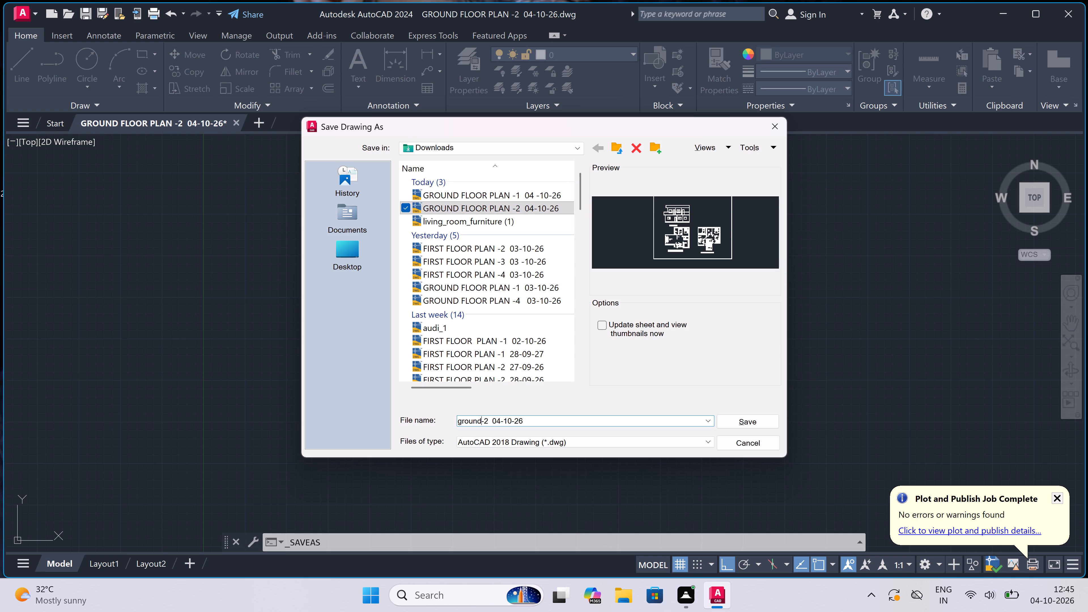
key(space)
text(an)
text(d second)
key(space)
text(floor)
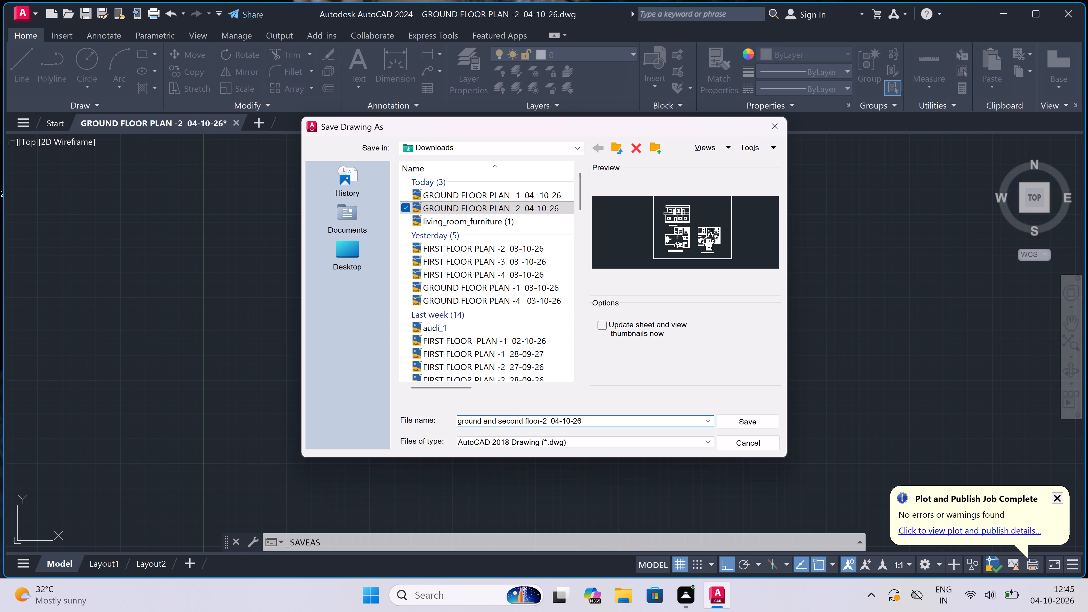
key(space)
text(plan)
triple_click(756, 417)
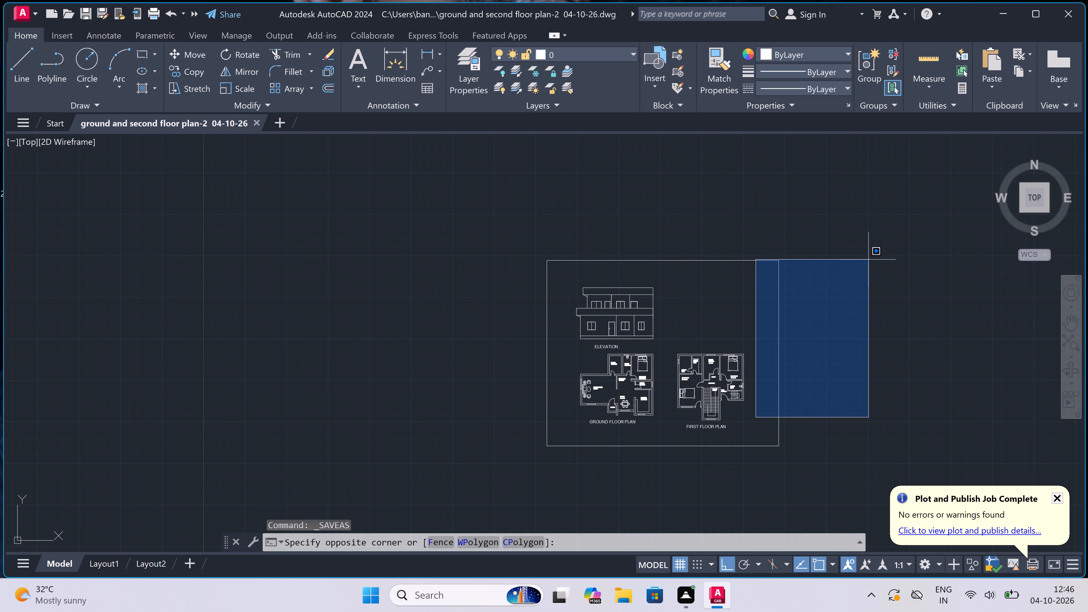
key(Escape)
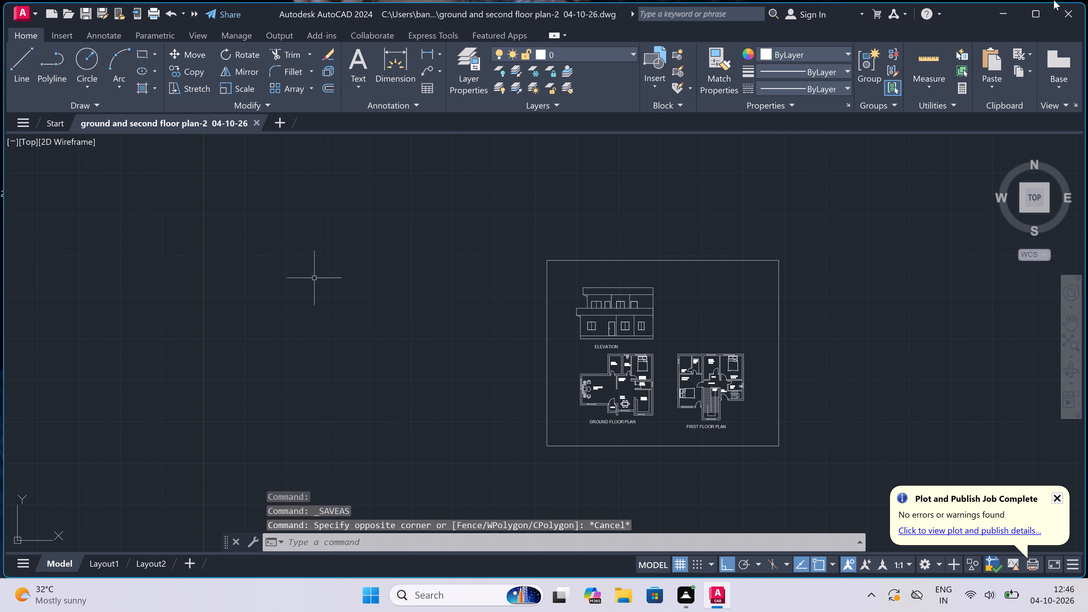
Close the drawing application.
double_click(1070, 9)
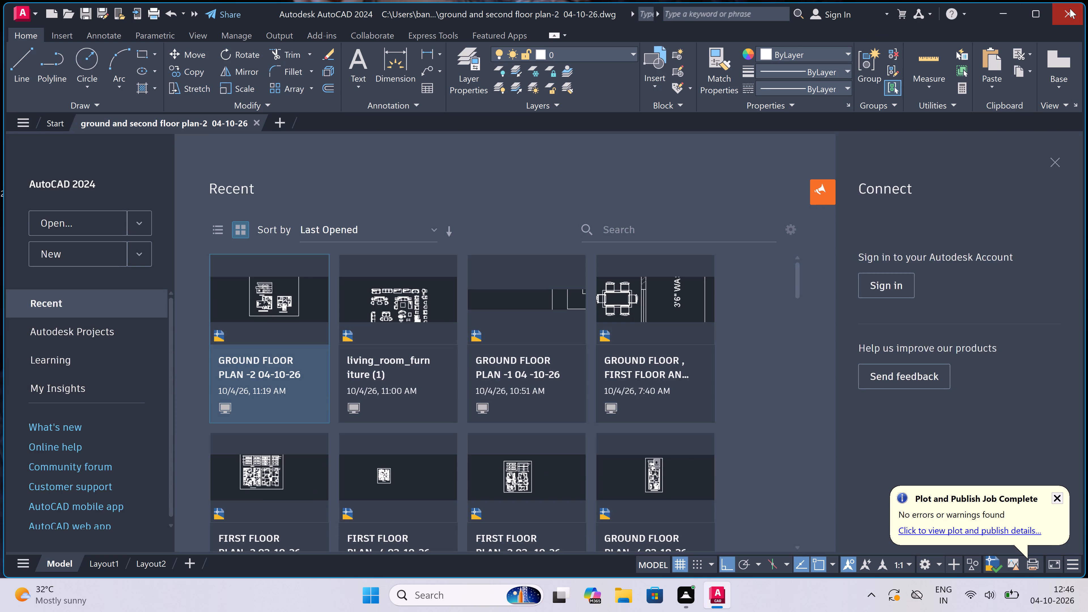